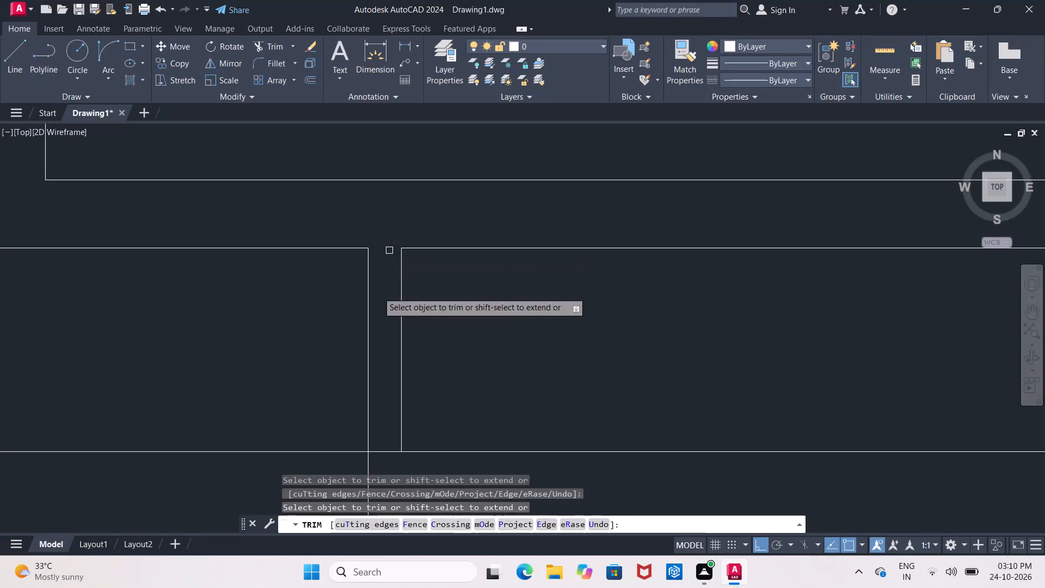
Trim away the portions of the horizontal counter line that cross the refrigerator and run west of it to the wall.
click(342, 455)
scroll(328, 420, down, 2)
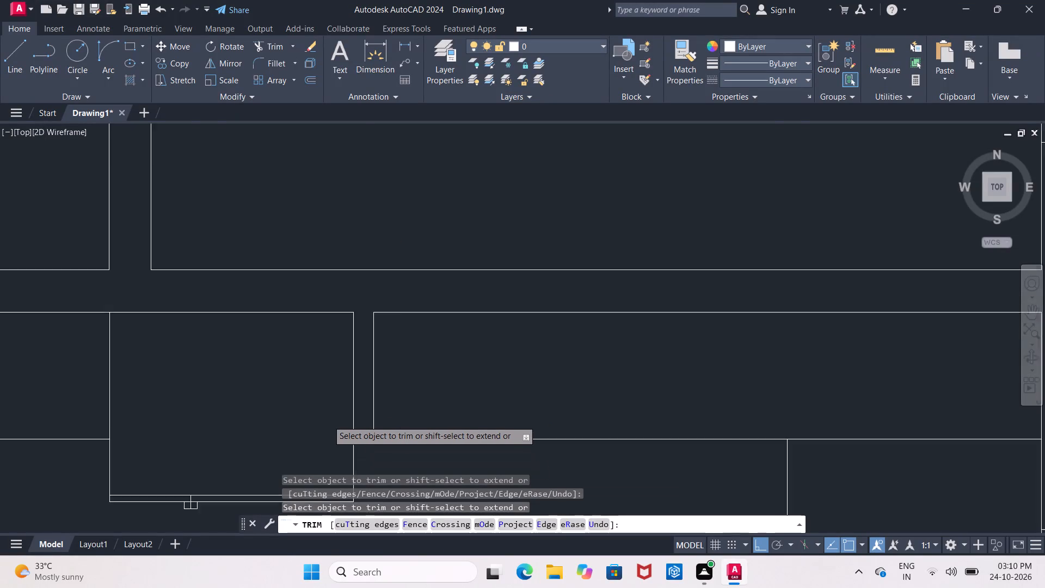
middle_drag(323, 412, 346, 310)
click(125, 328)
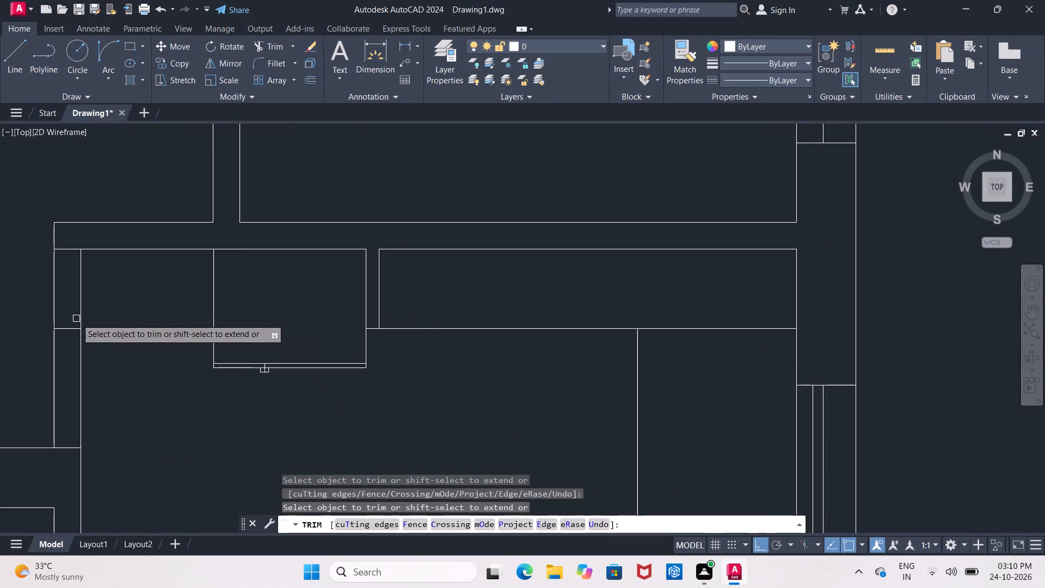
key(Escape)
Erase the short leftover counter-line segment within the kitchen's west wall.
click(67, 327)
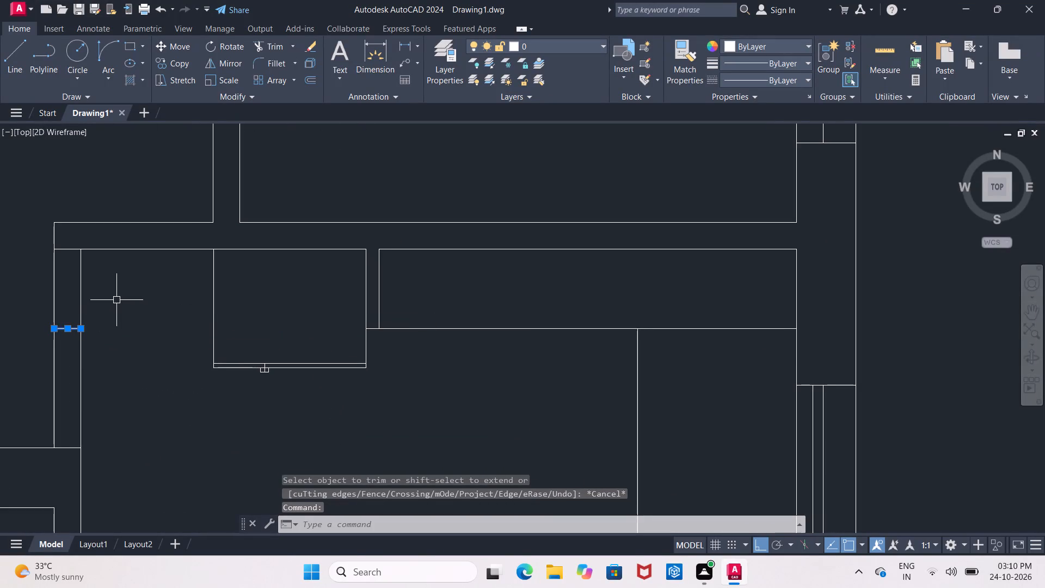
key(Delete)
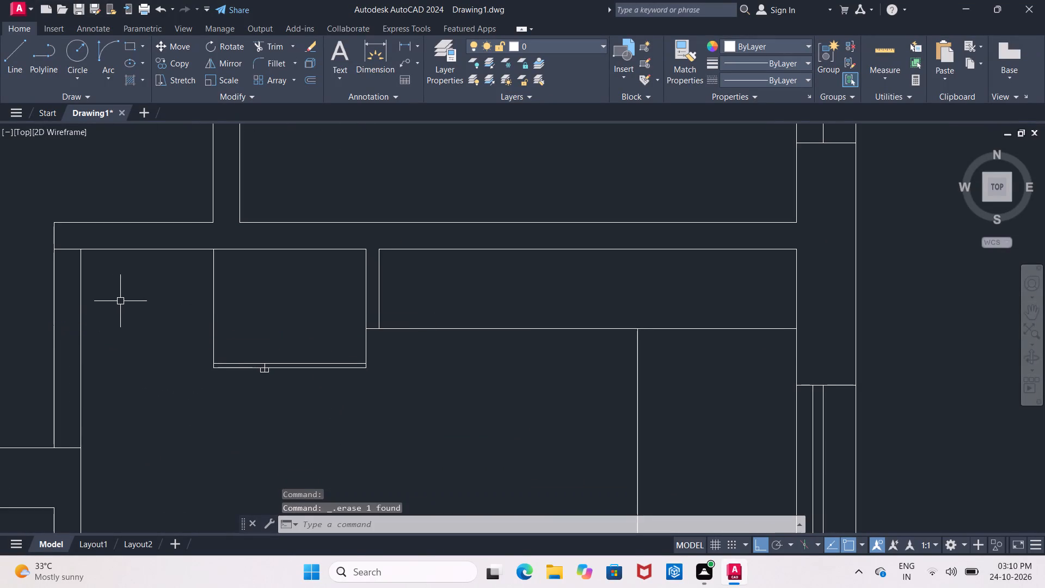
With Ortho on, rotate the staged stove block 90 degrees clockwise about its back east corner.
scroll(125, 302, down, 1)
scroll(174, 294, down, 1)
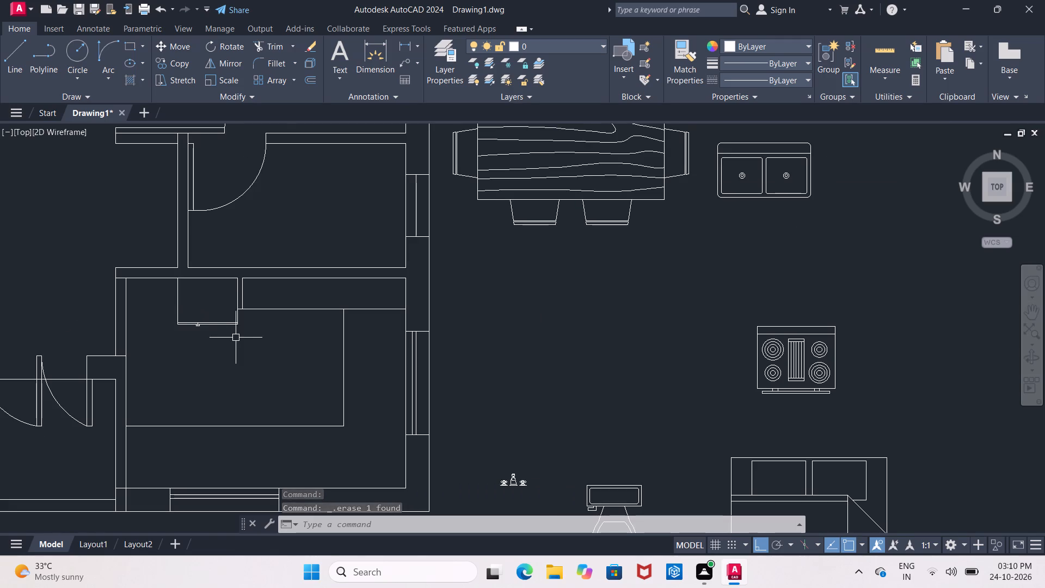
middle_drag(237, 339, 228, 254)
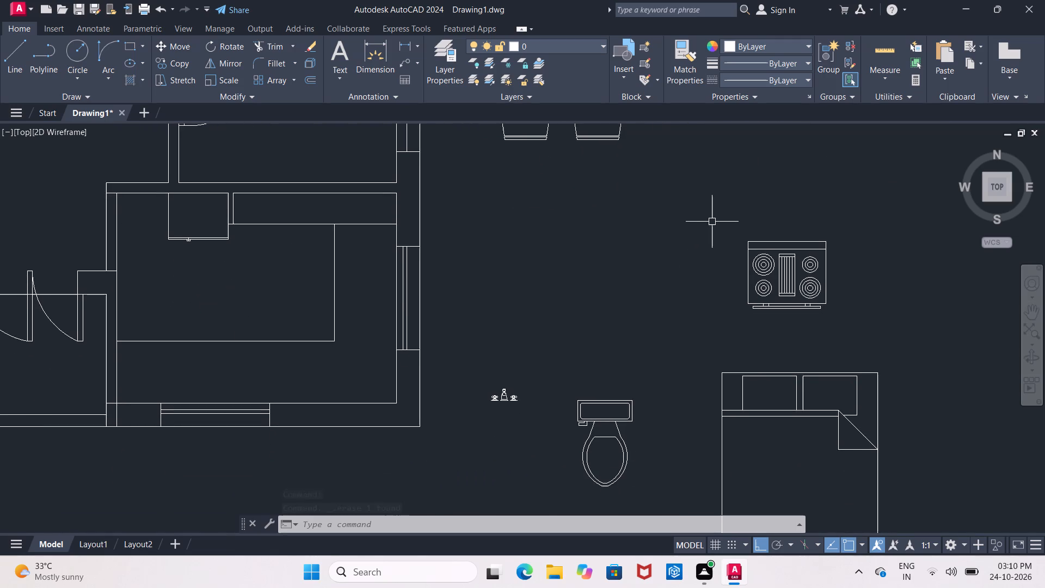
click(712, 222)
click(858, 331)
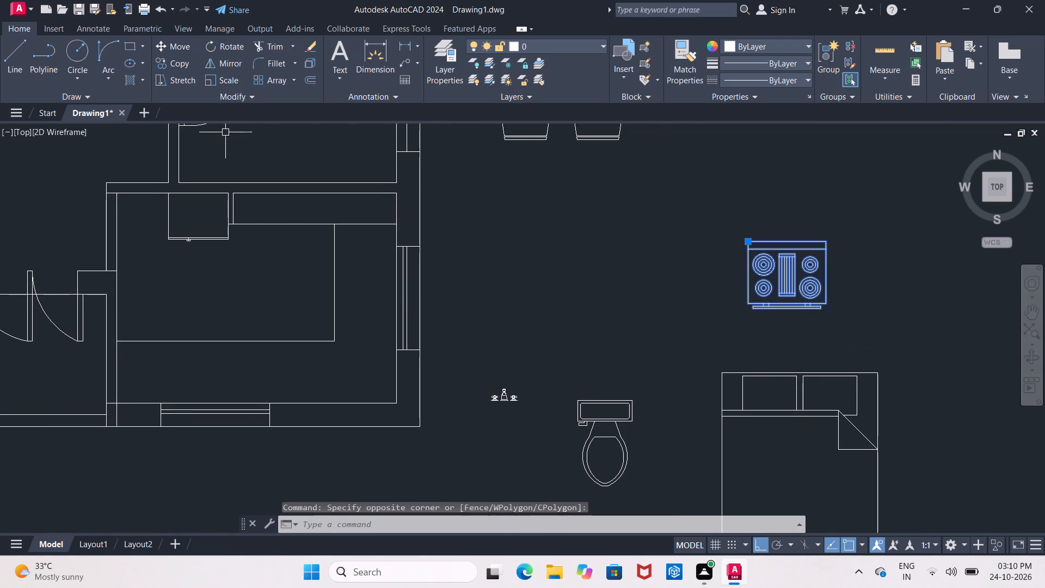
click(217, 49)
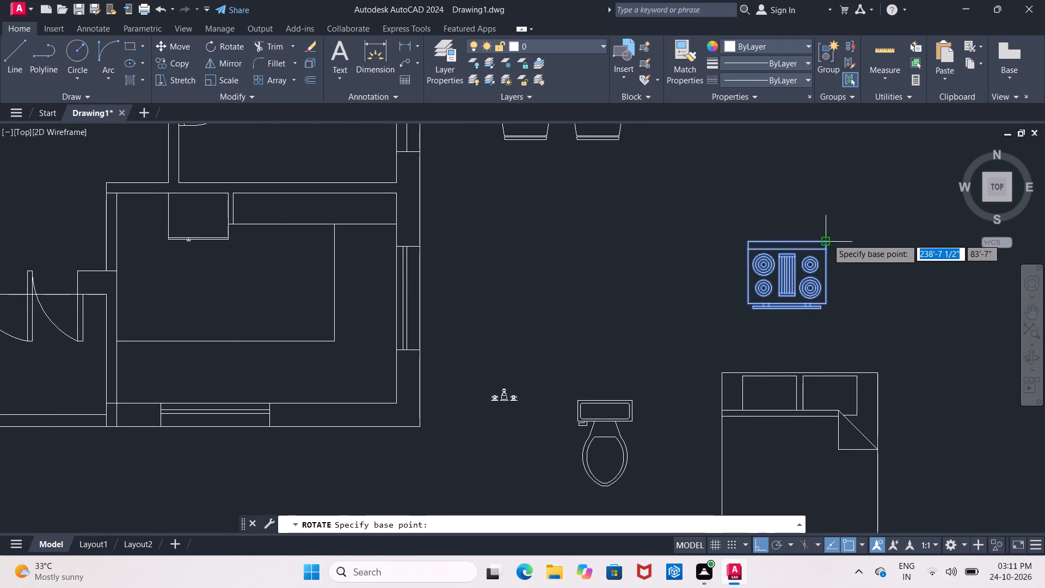
click(827, 238)
click(840, 293)
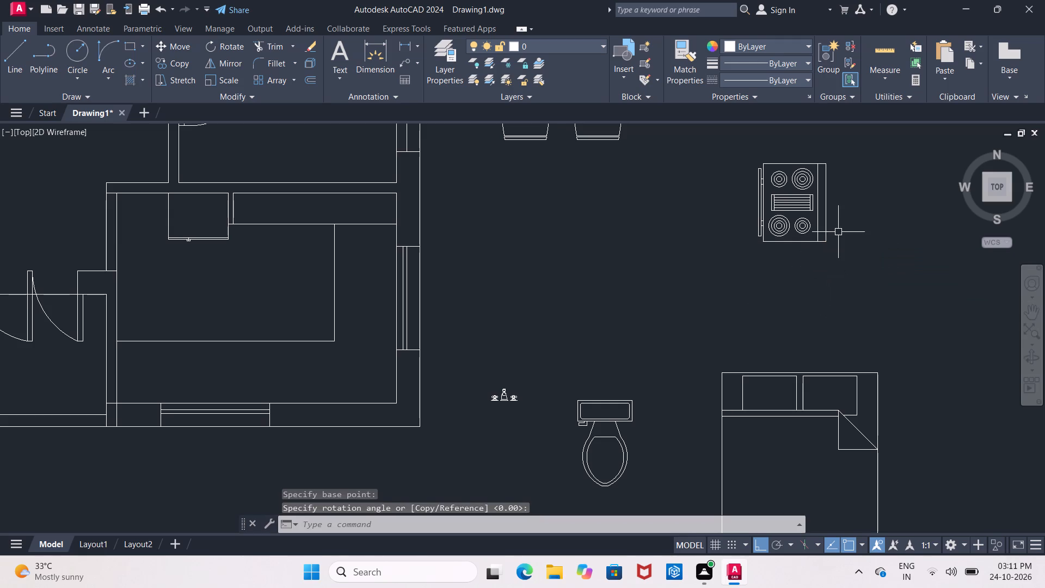
With Ortho off, move the stove block onto the kitchen's east counter, with its back near the east wall beside the window.
click(823, 238)
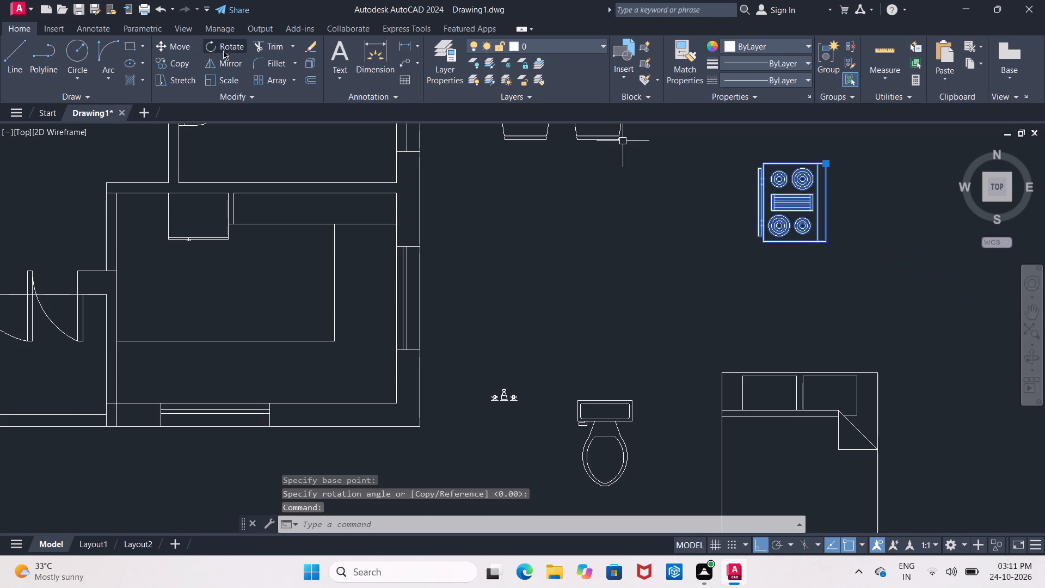
click(173, 48)
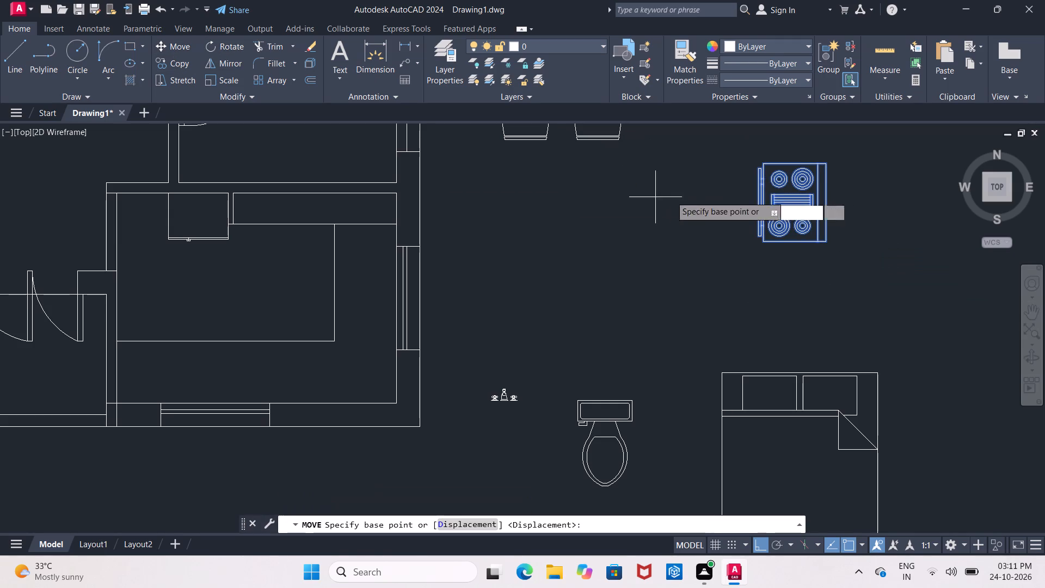
click(792, 204)
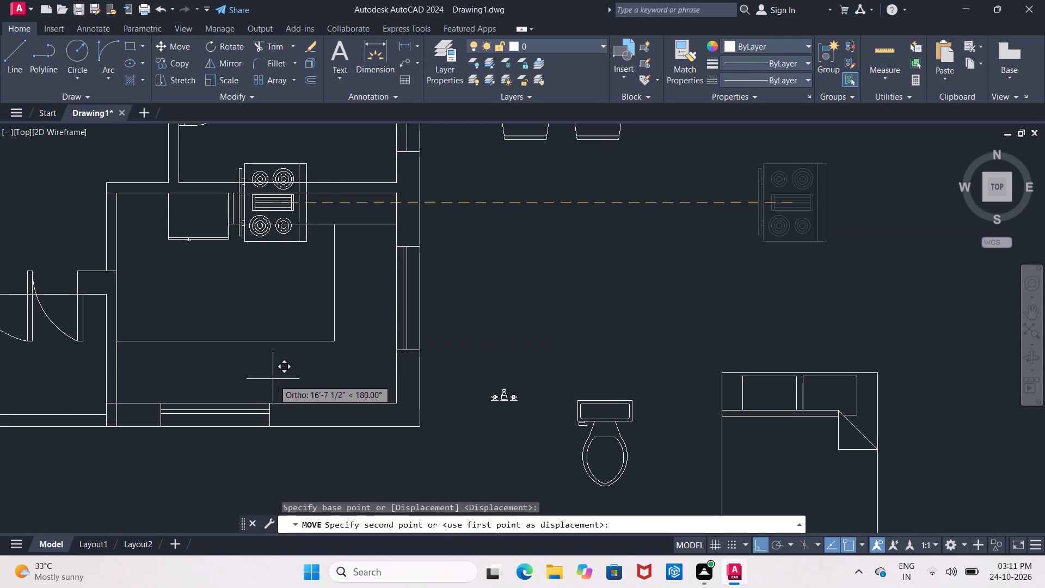
click(756, 547)
scroll(375, 315, up, 1)
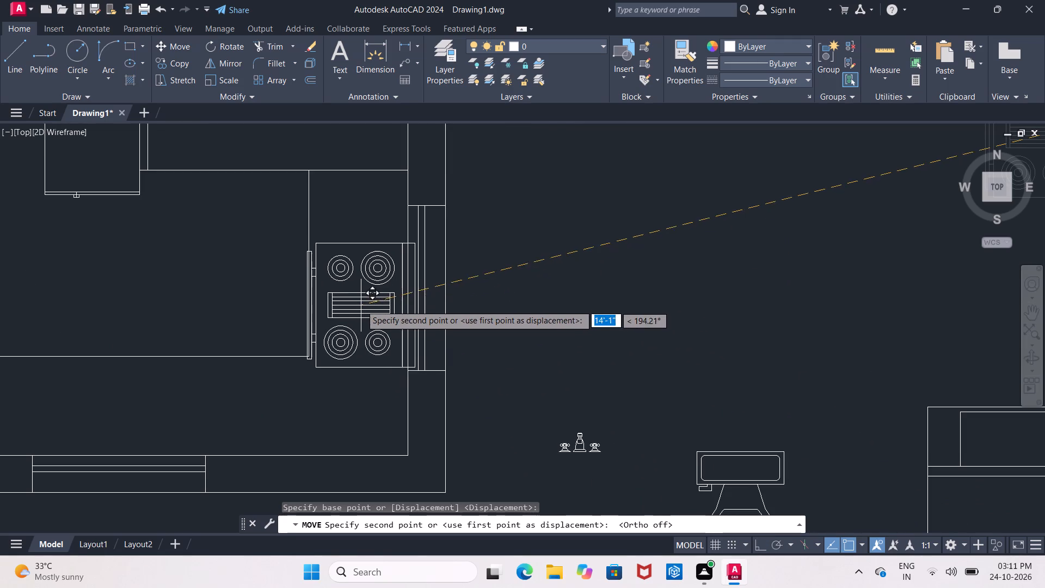
scroll(358, 298, up, 1)
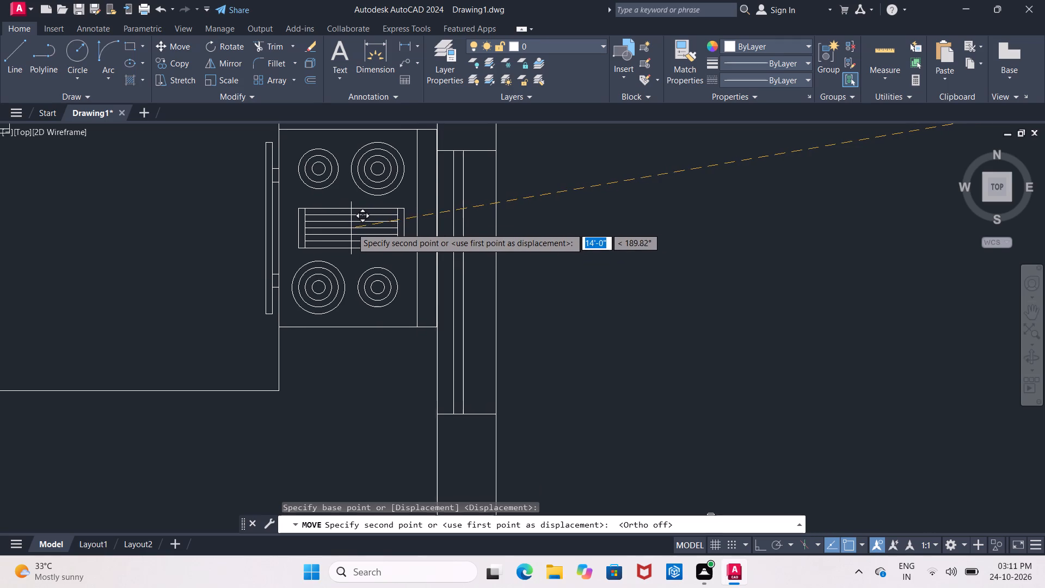
middle_drag(351, 225, 316, 316)
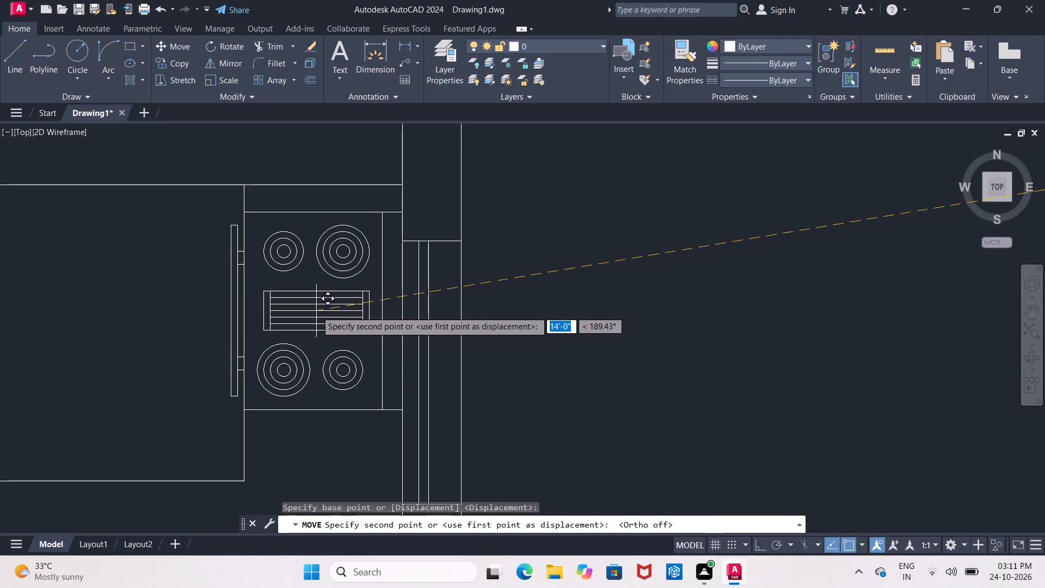
click(316, 313)
Scale the stove block down slightly from the midpoint of its back edge to fit within the east counter's depth.
scroll(316, 315, down, 1)
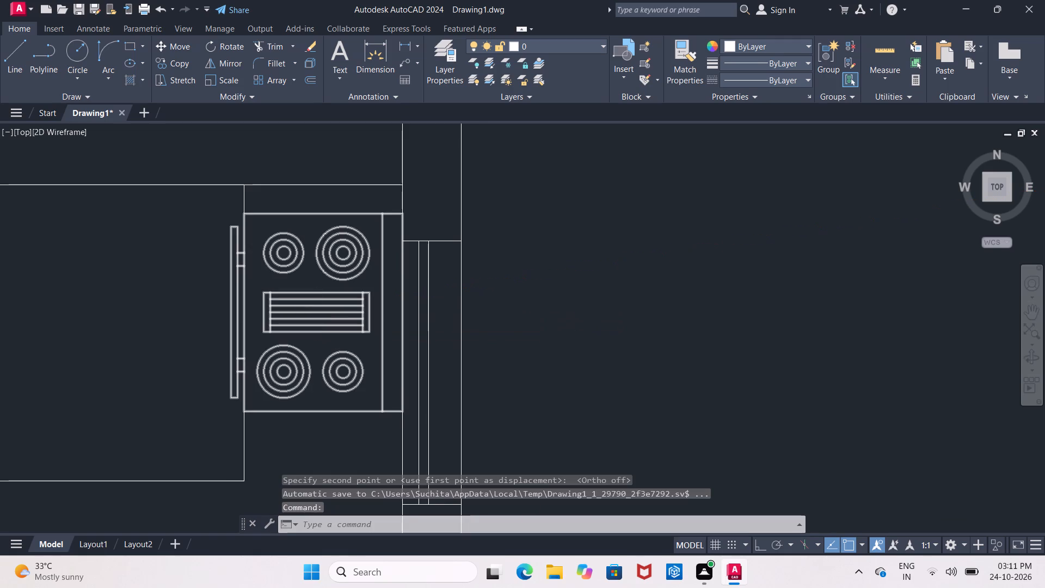
scroll(317, 314, up, 2)
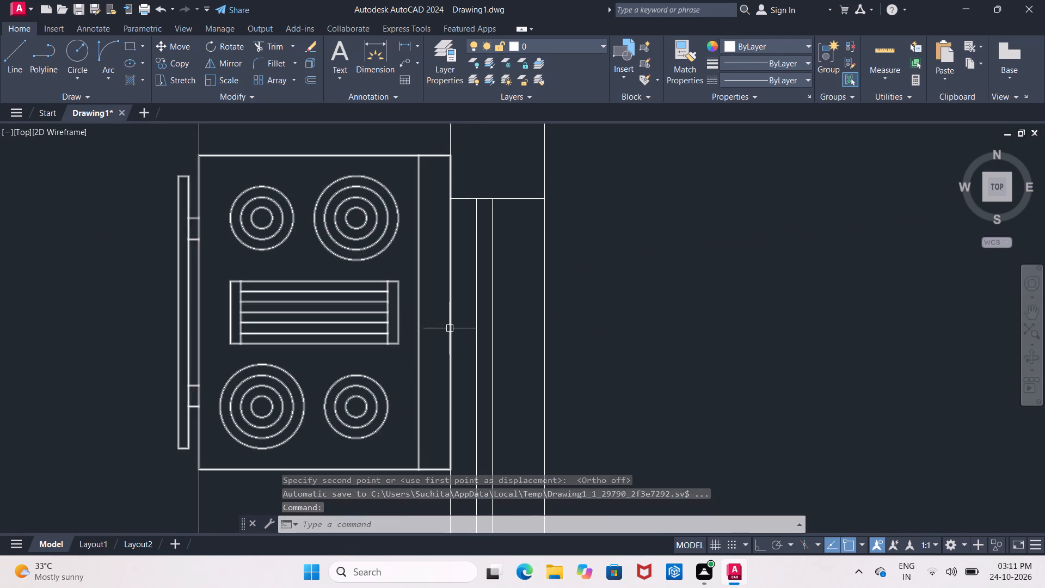
click(450, 328)
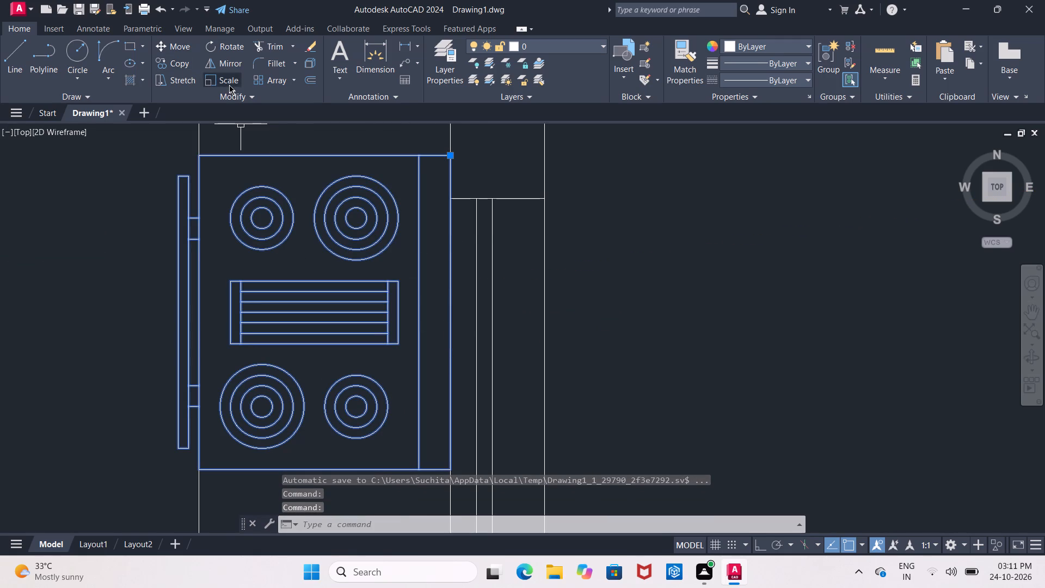
click(229, 85)
click(451, 310)
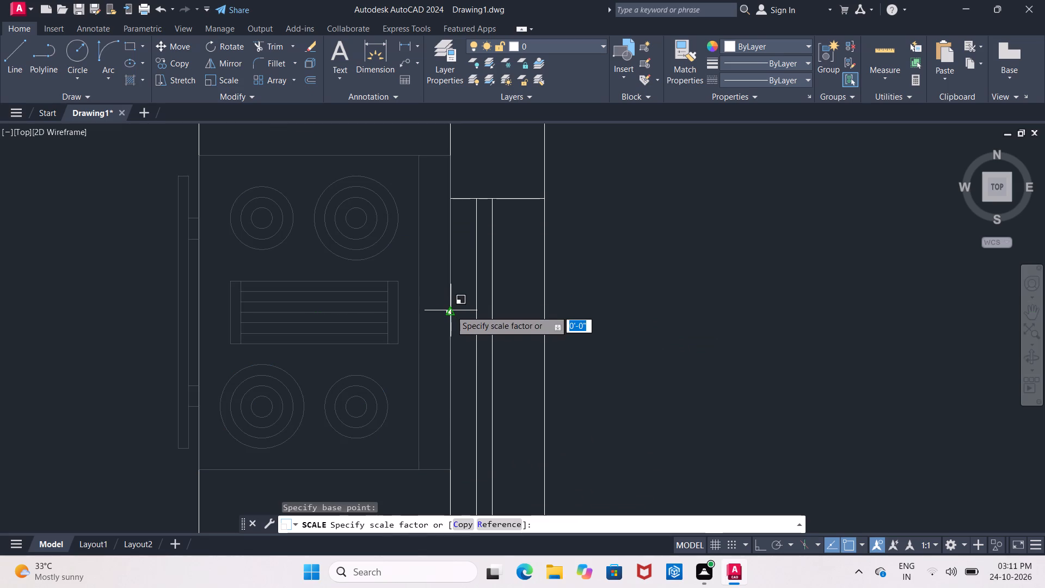
click(521, 430)
Move the staged double-bowl sink block into the kitchen, just north of the south counter line.
scroll(521, 430, down, 2)
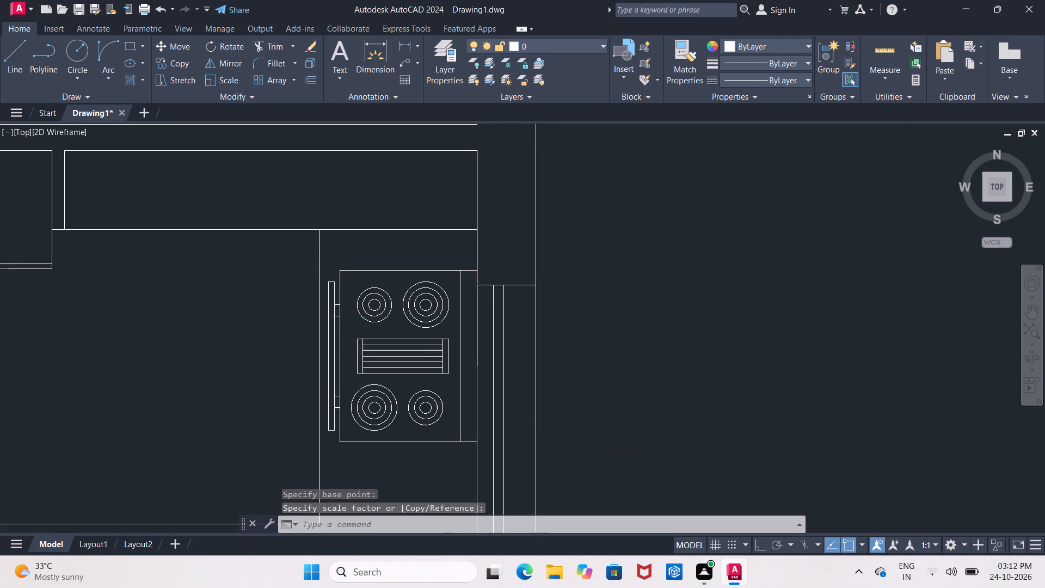
middle_drag(517, 426, 482, 324)
scroll(482, 327, down, 1)
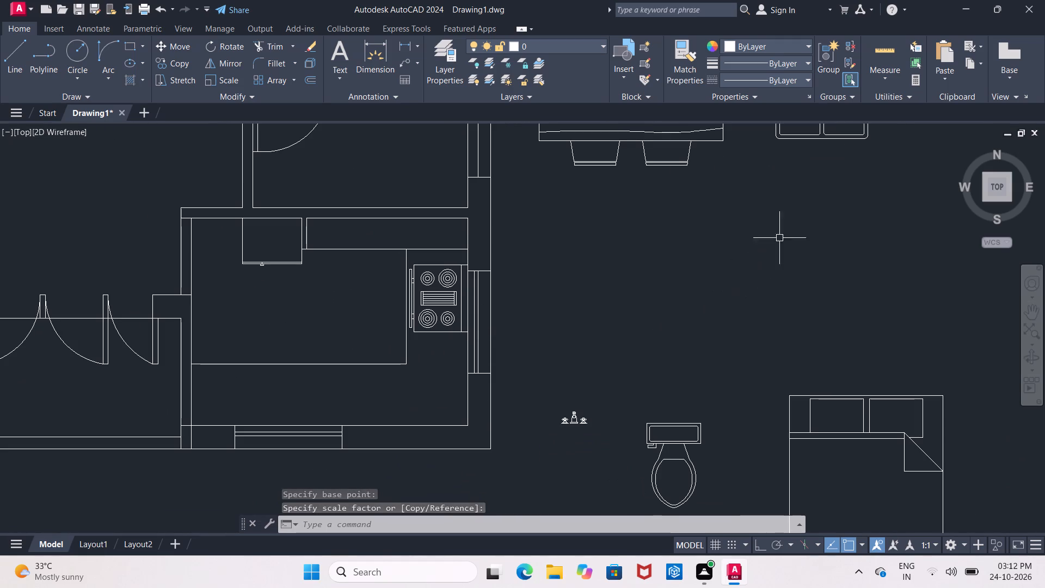
click(823, 139)
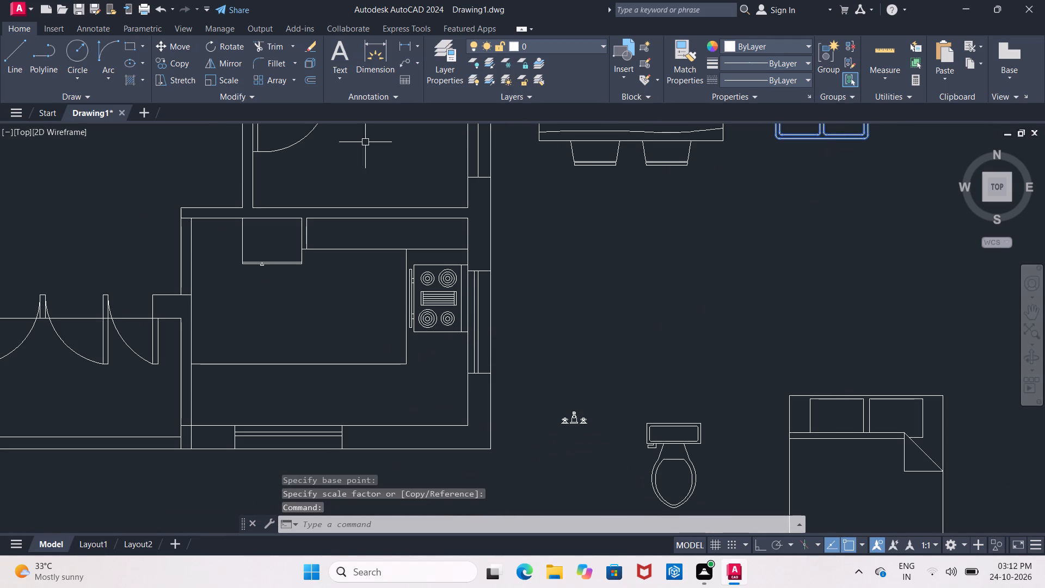
click(187, 47)
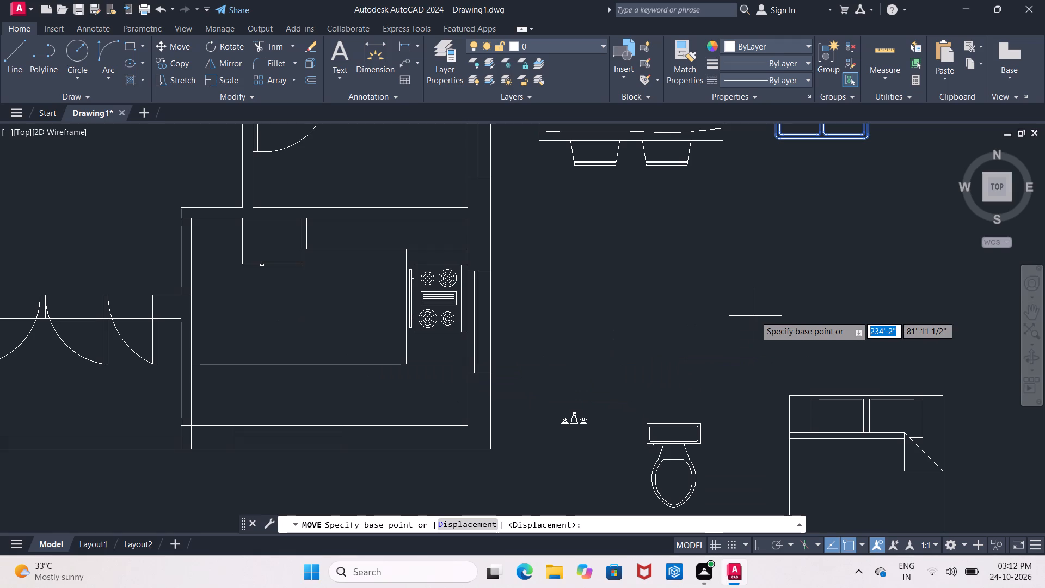
click(820, 131)
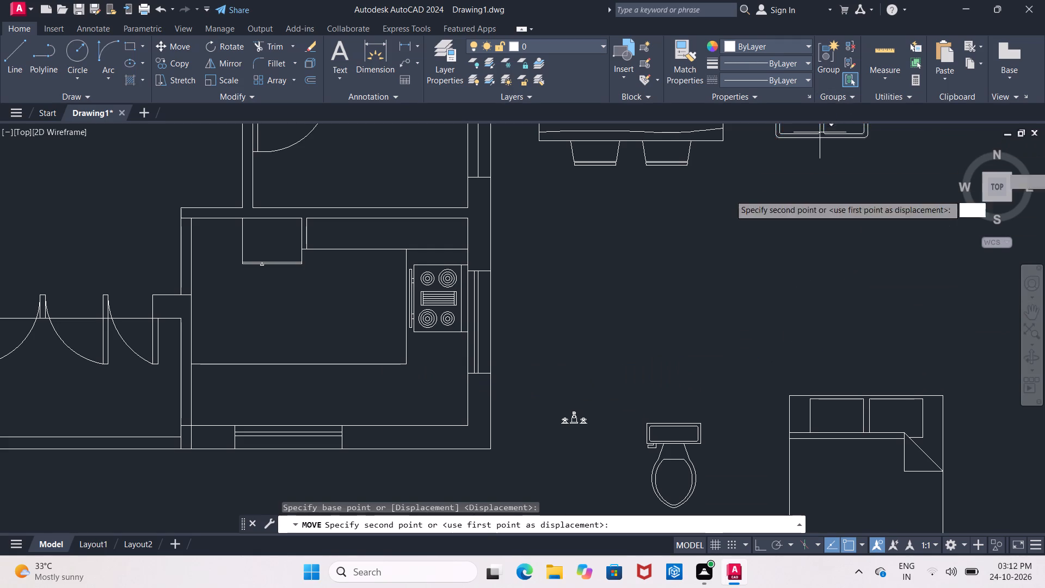
scroll(260, 414, up, 2)
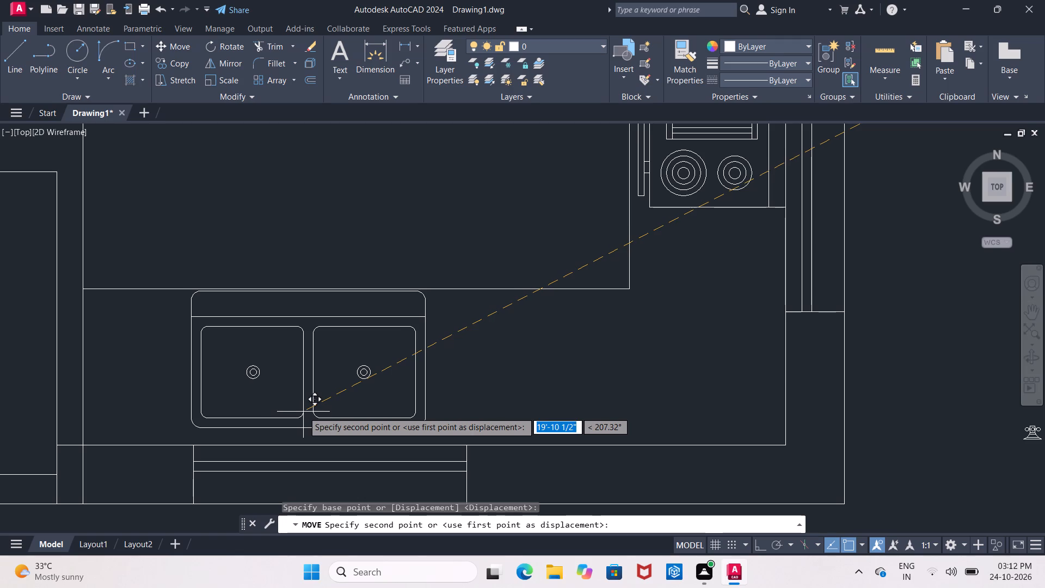
middle_drag(321, 326, 293, 424)
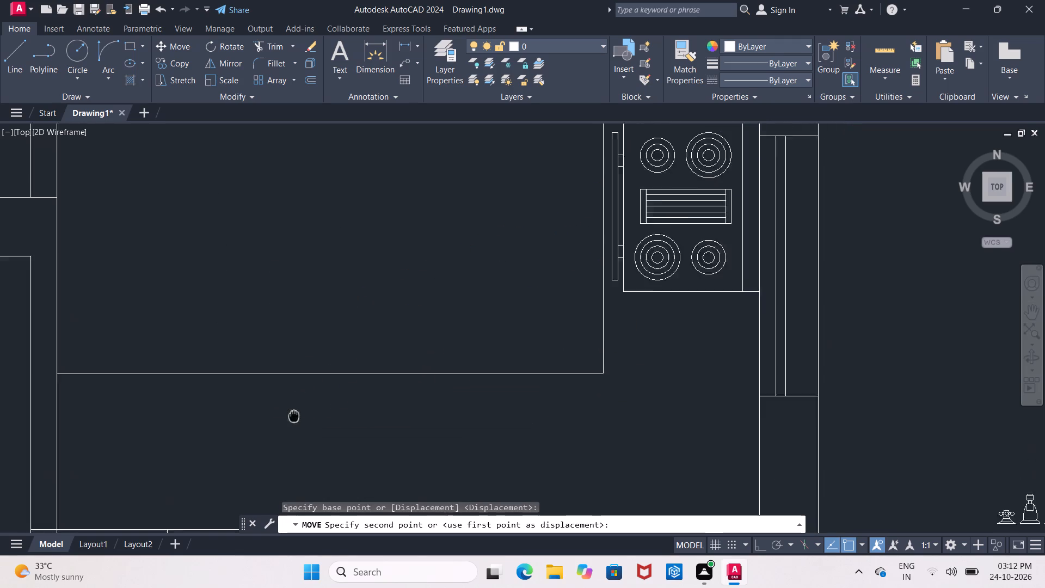
middle_drag(293, 424, 287, 475)
click(309, 392)
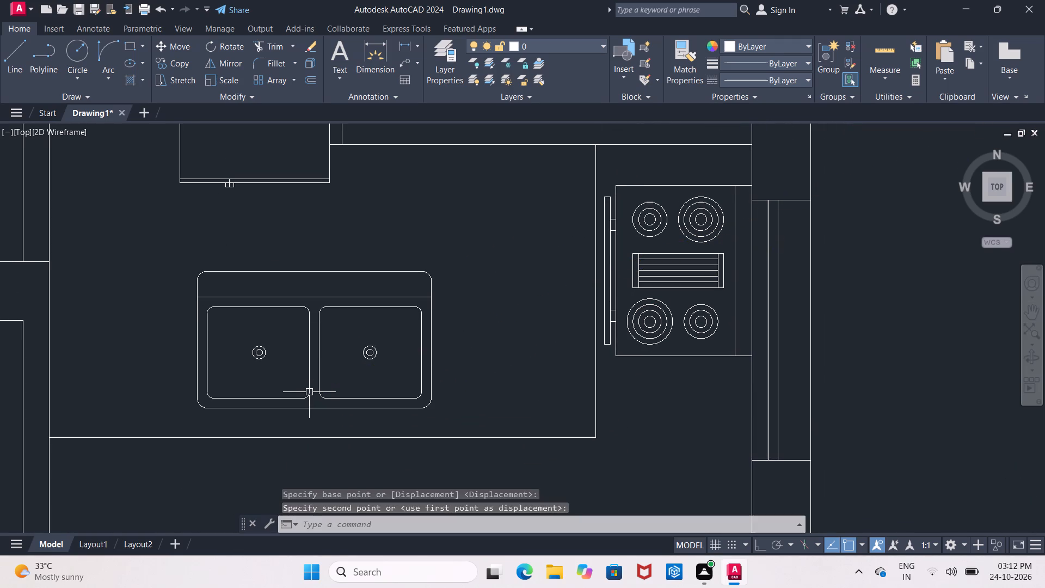
Mirror the sink block across its horizontal front edge, erasing the source object.
click(309, 392)
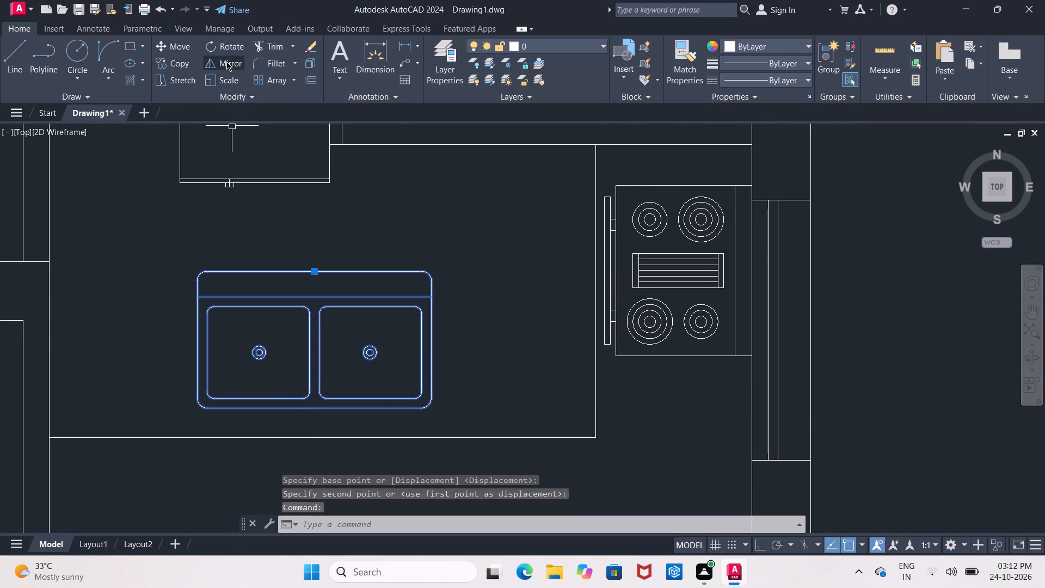
click(226, 62)
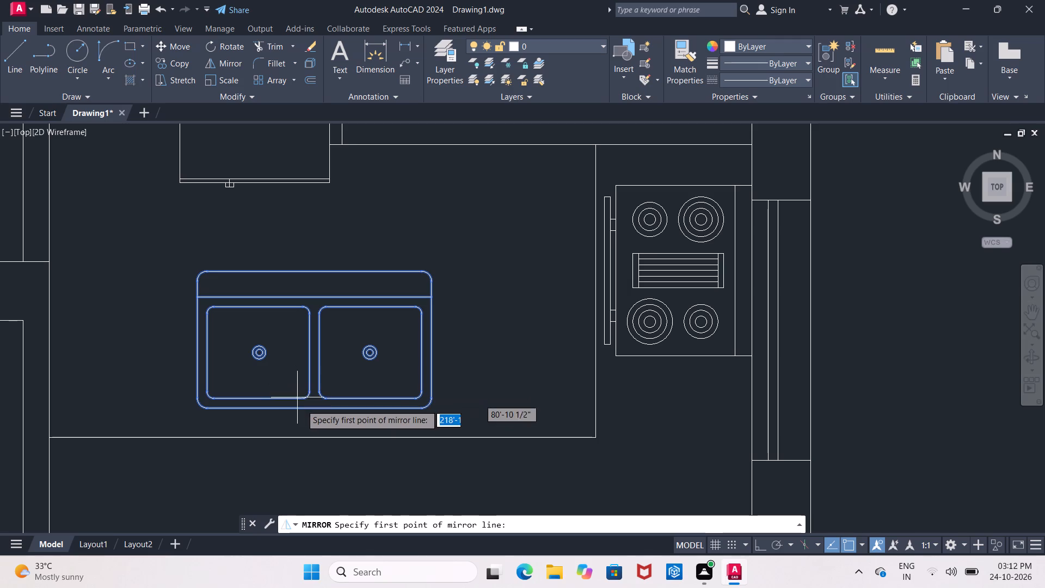
click(312, 412)
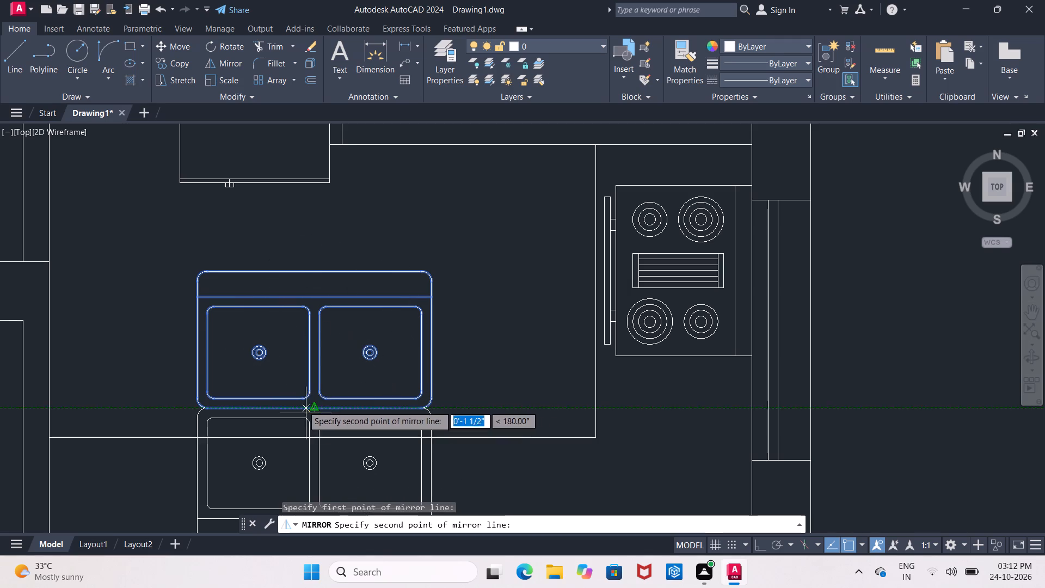
click(291, 415)
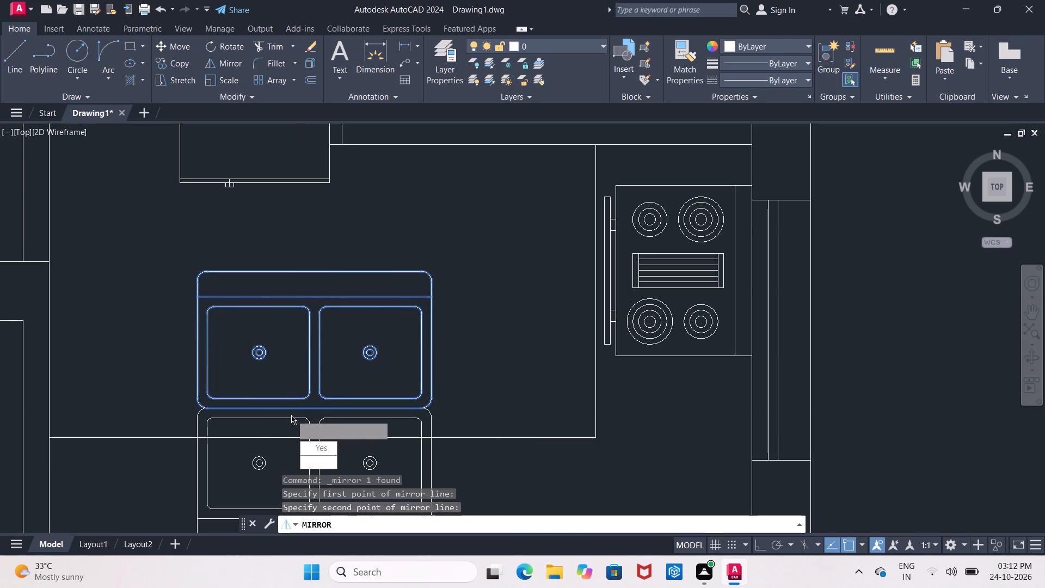
drag(306, 442, 291, 415)
Move the double-bowl sink south onto the kitchen's south counter, aligning its front edge with the counter line.
scroll(291, 408, down, 1)
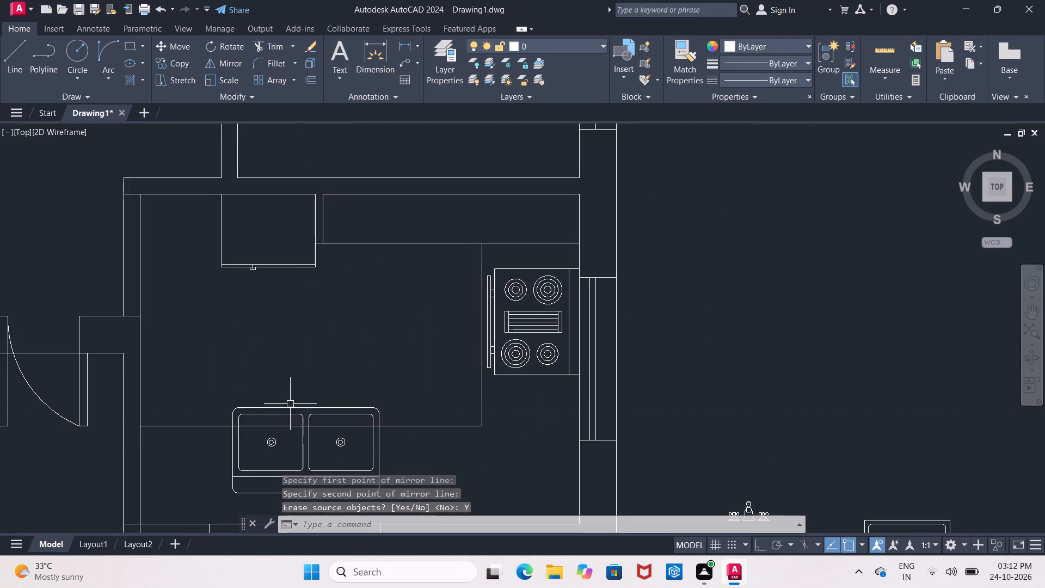
middle_drag(292, 373, 302, 294)
click(313, 330)
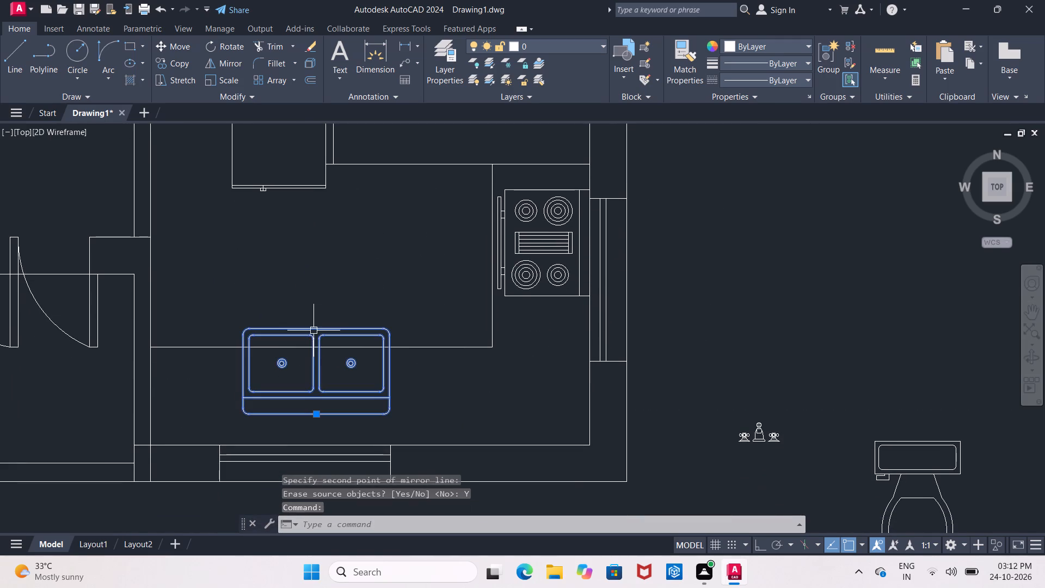
click(181, 48)
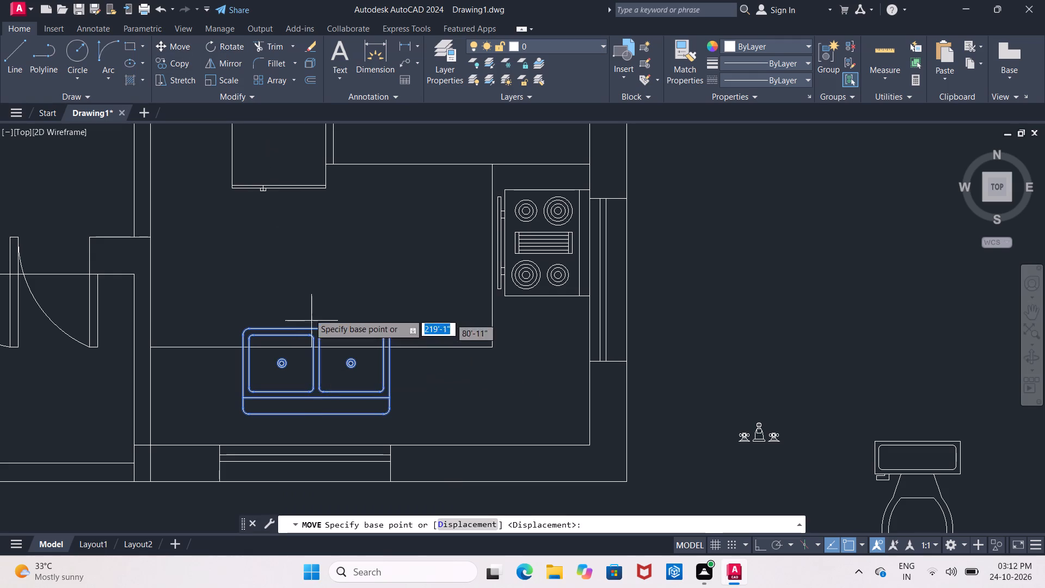
click(308, 296)
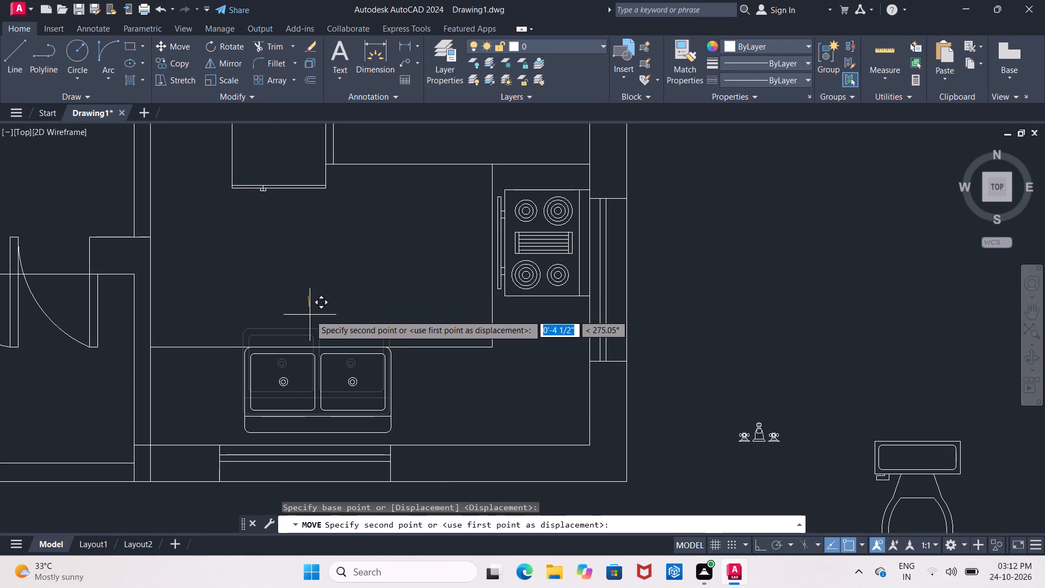
click(310, 315)
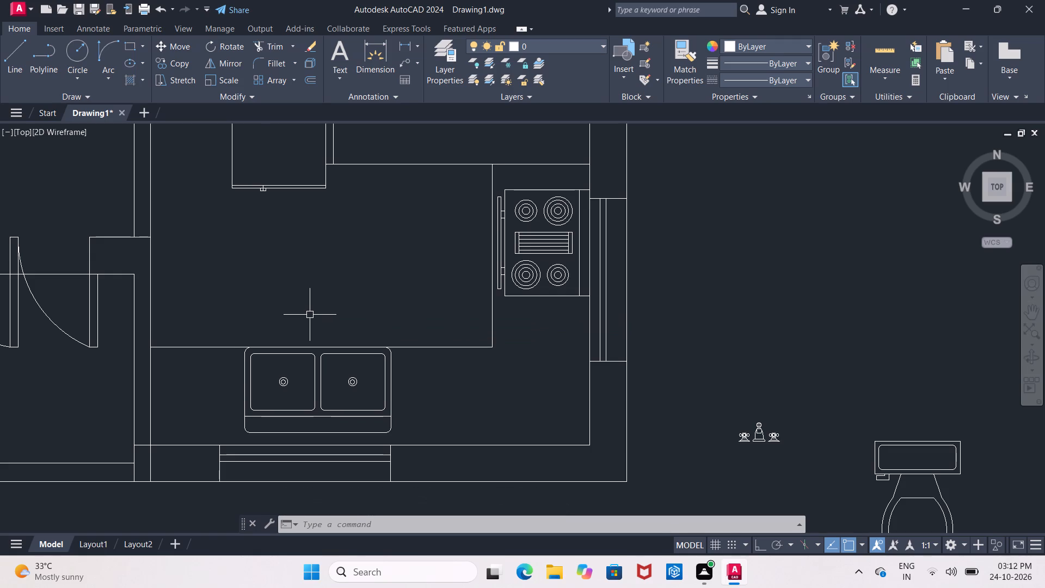
With Ortho on, rotate the staged toilet block 180 degrees about its tank's back edge so the bowl points north.
scroll(310, 315, down, 2)
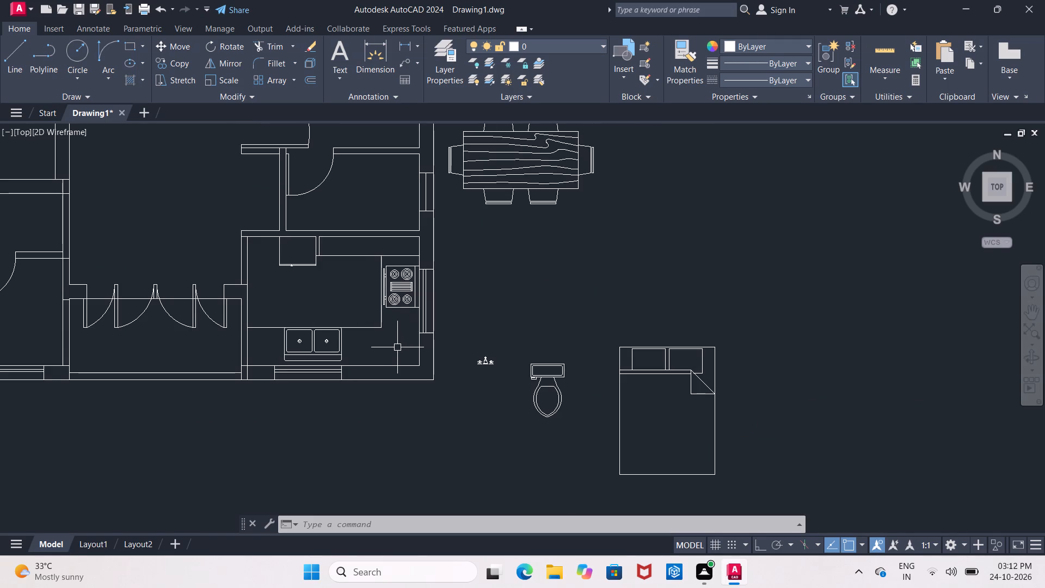
click(513, 341)
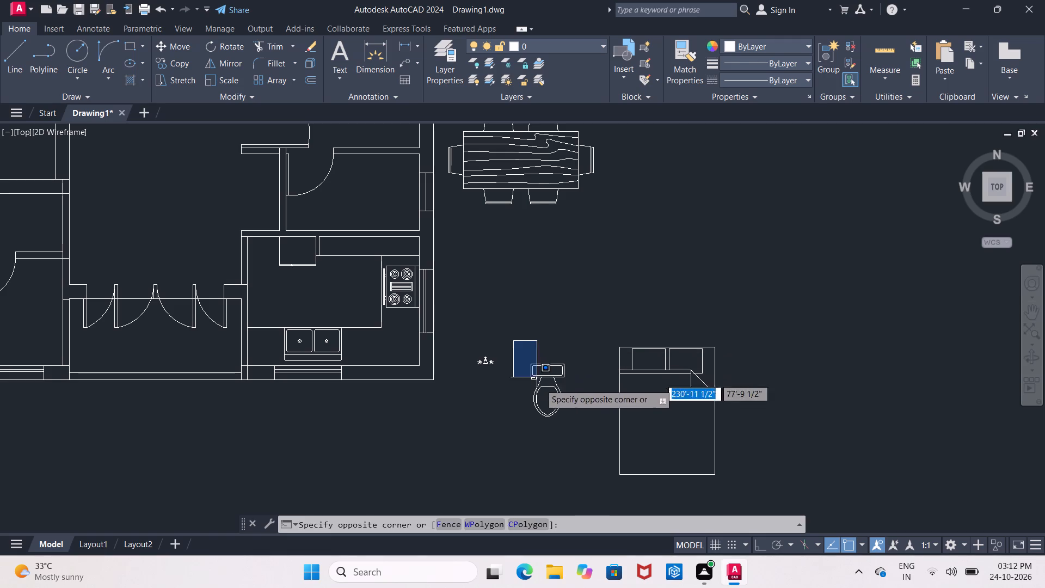
click(577, 425)
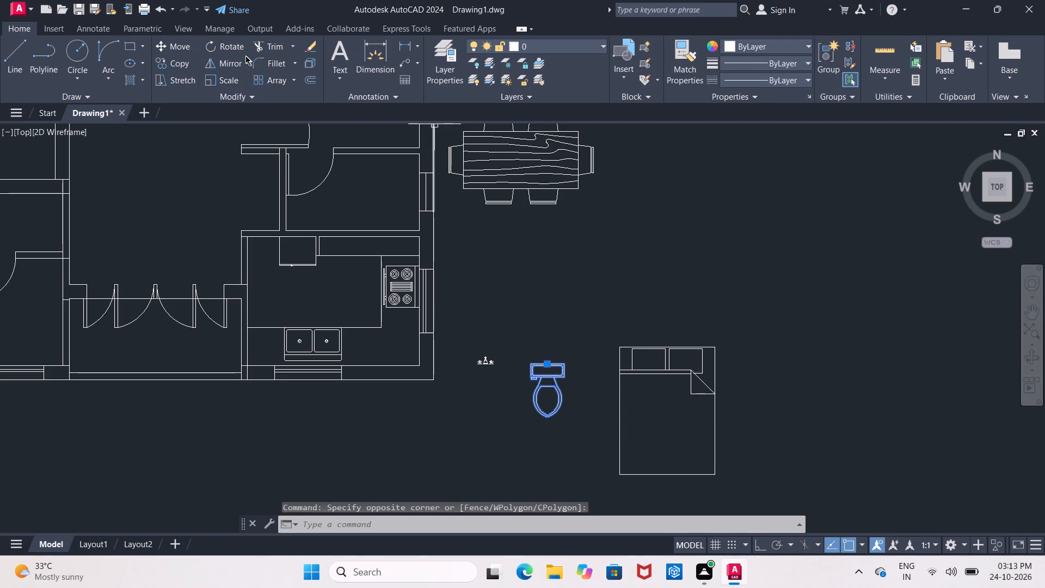
click(232, 49)
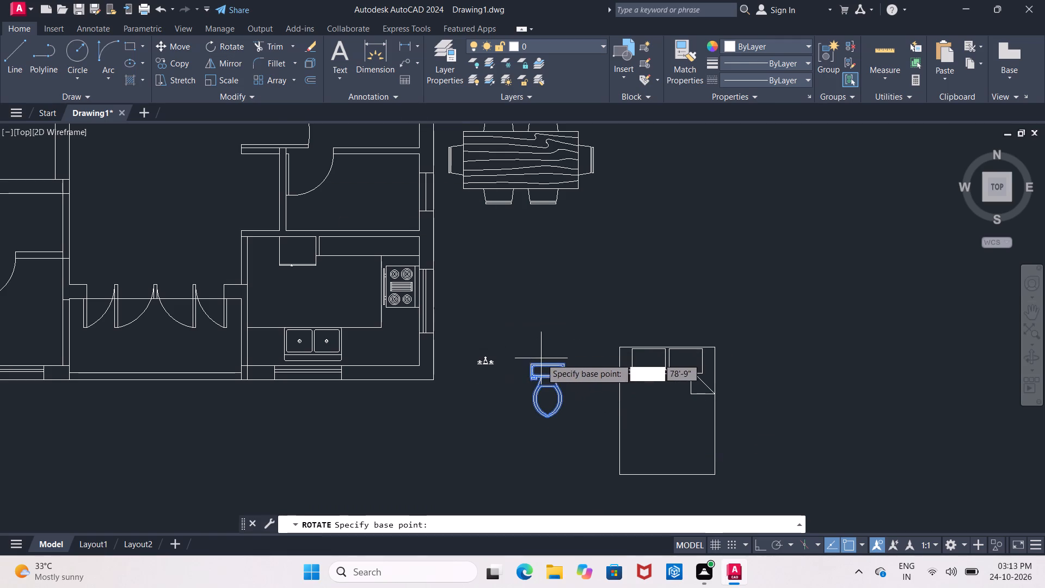
click(542, 362)
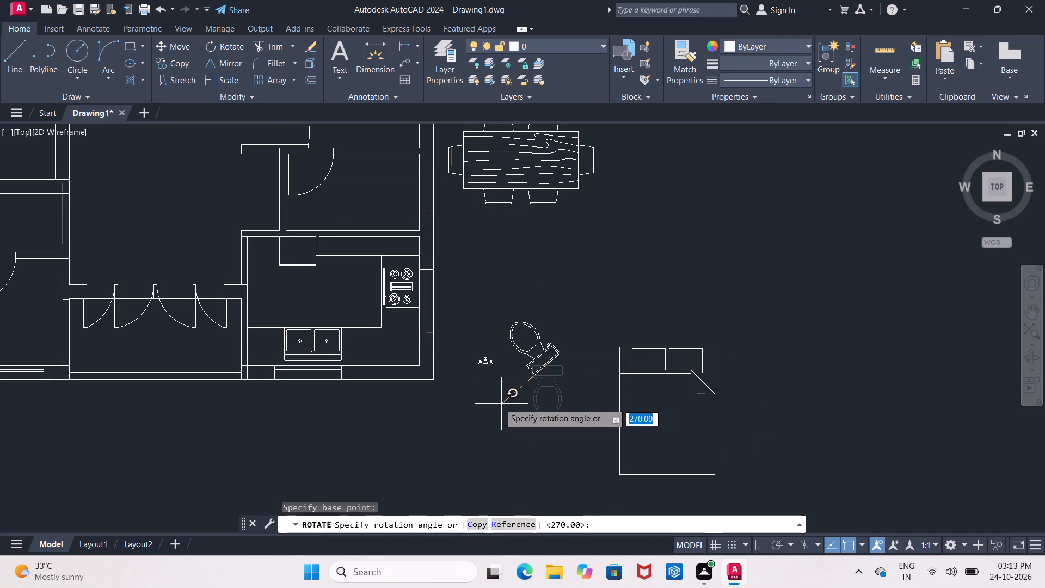
click(757, 546)
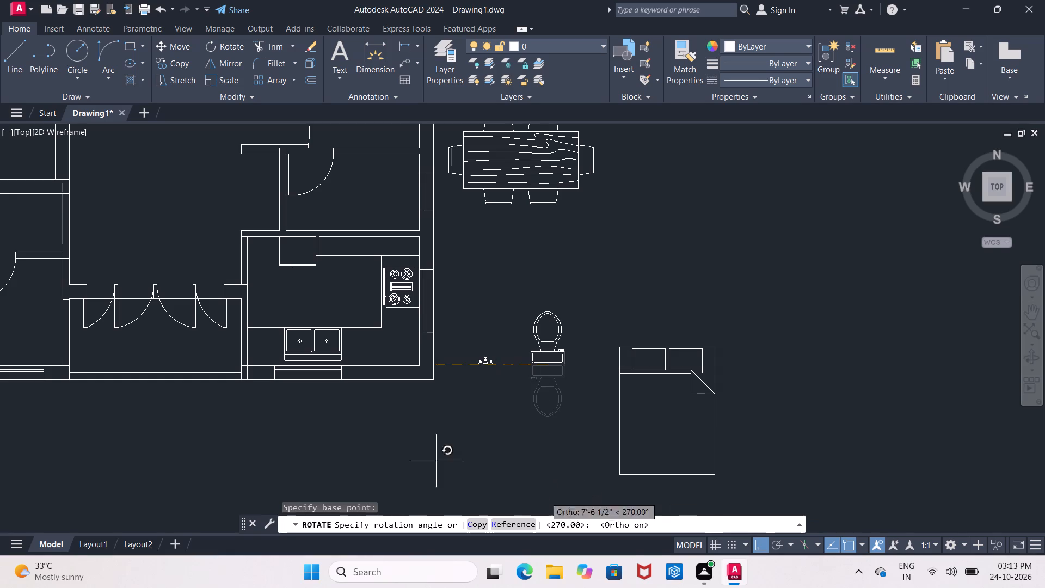
click(371, 434)
With Ortho off, move the toilet and faucet blocks together into the bathroom north of the kitchen, with their backs against its south wall.
drag(511, 278, 511, 283)
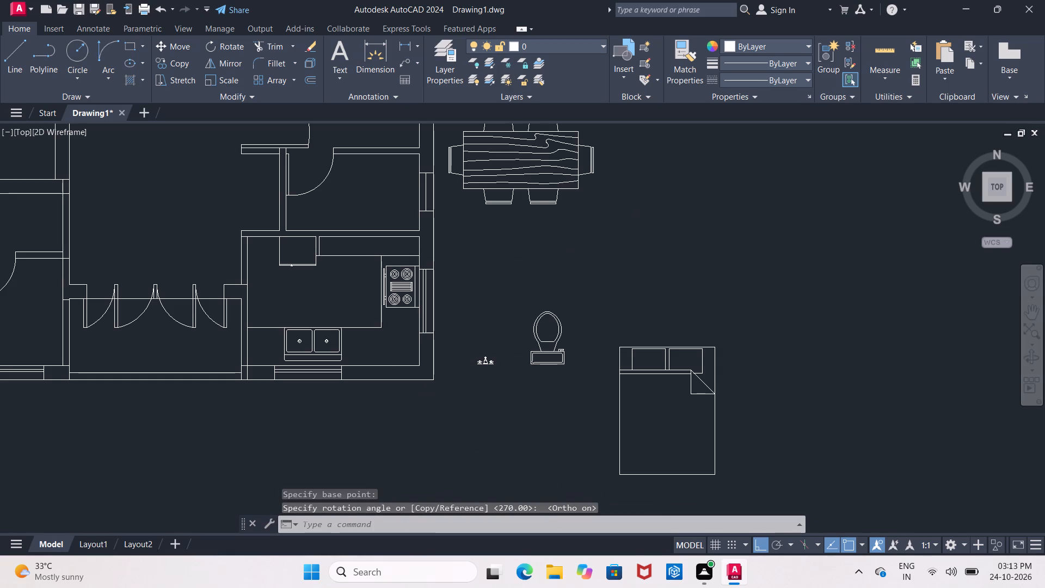
drag(511, 283, 511, 287)
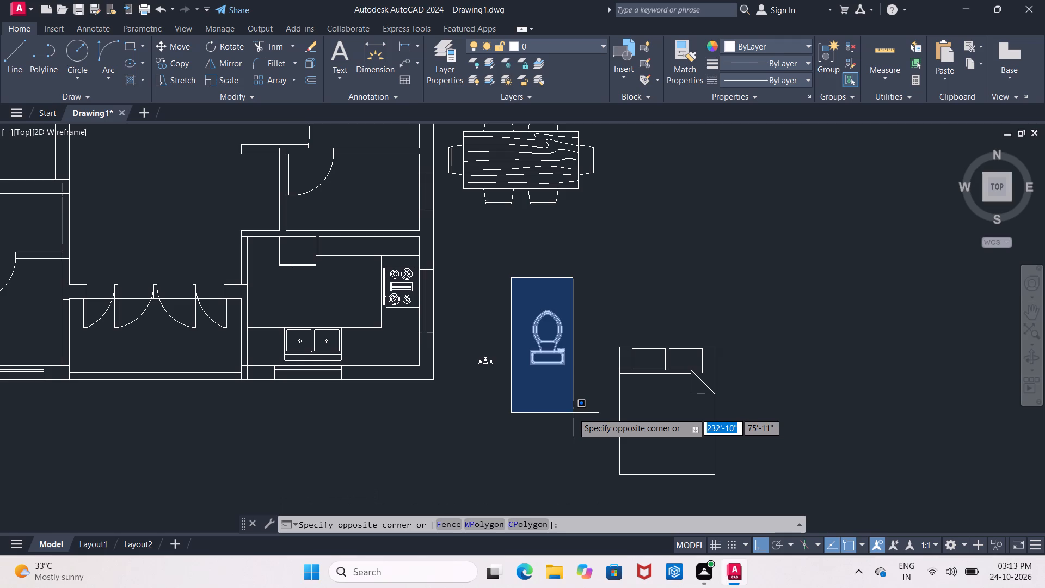
click(505, 402)
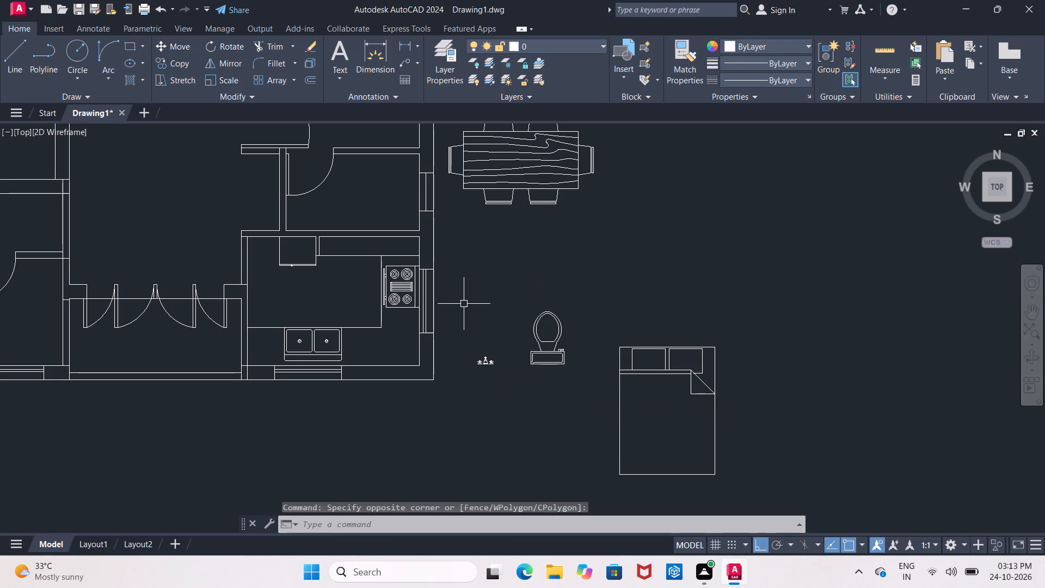
drag(462, 287, 468, 305)
click(587, 411)
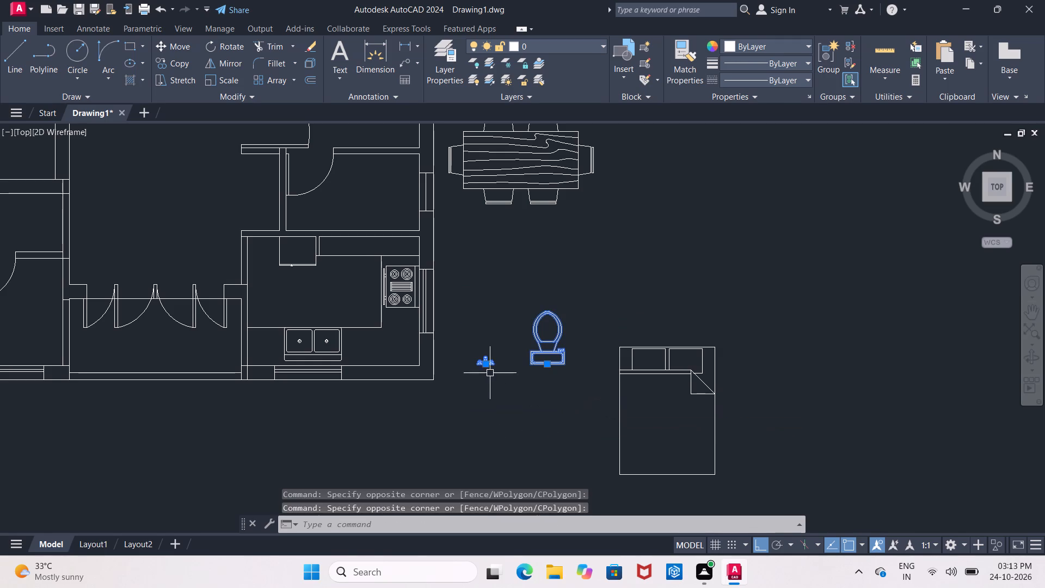
click(175, 52)
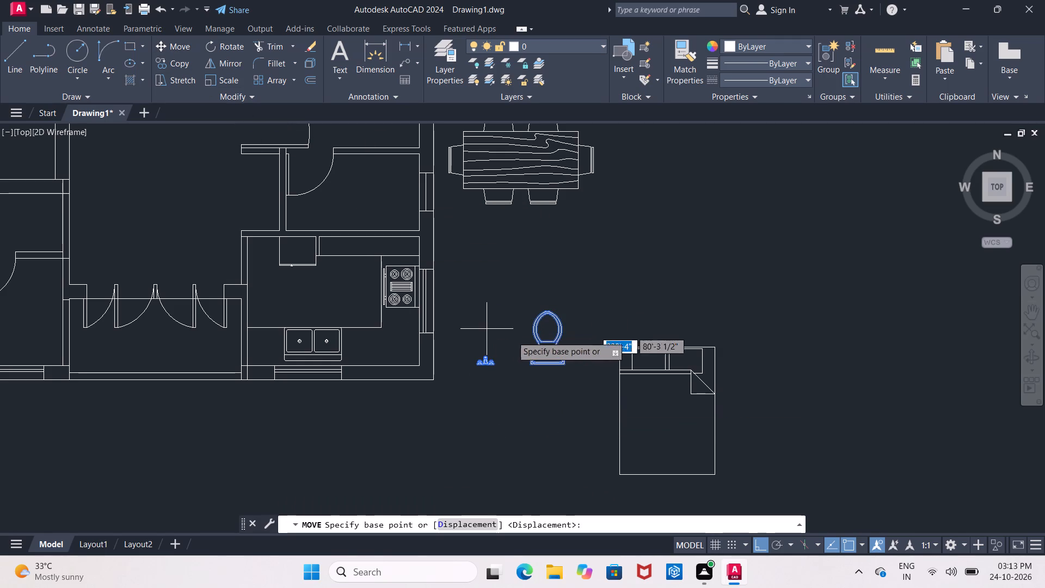
click(546, 330)
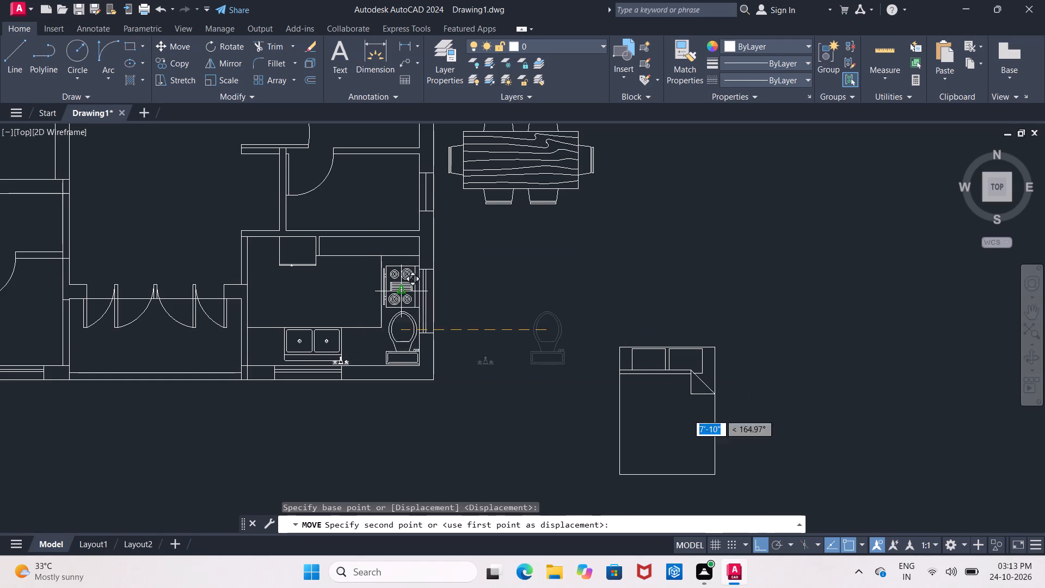
click(754, 542)
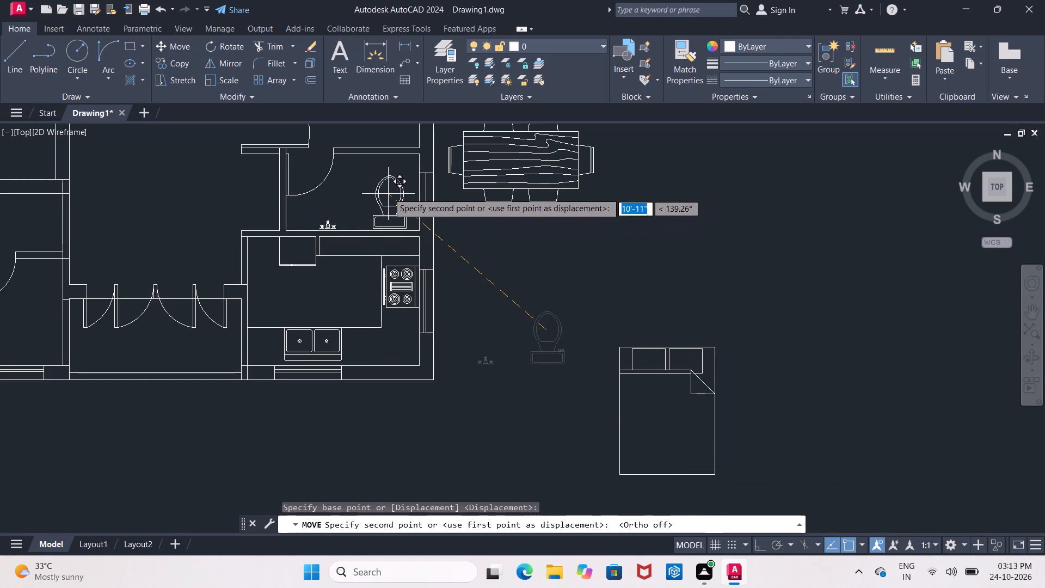
scroll(388, 191, up, 1)
middle_drag(388, 191, 355, 205)
scroll(355, 205, up, 1)
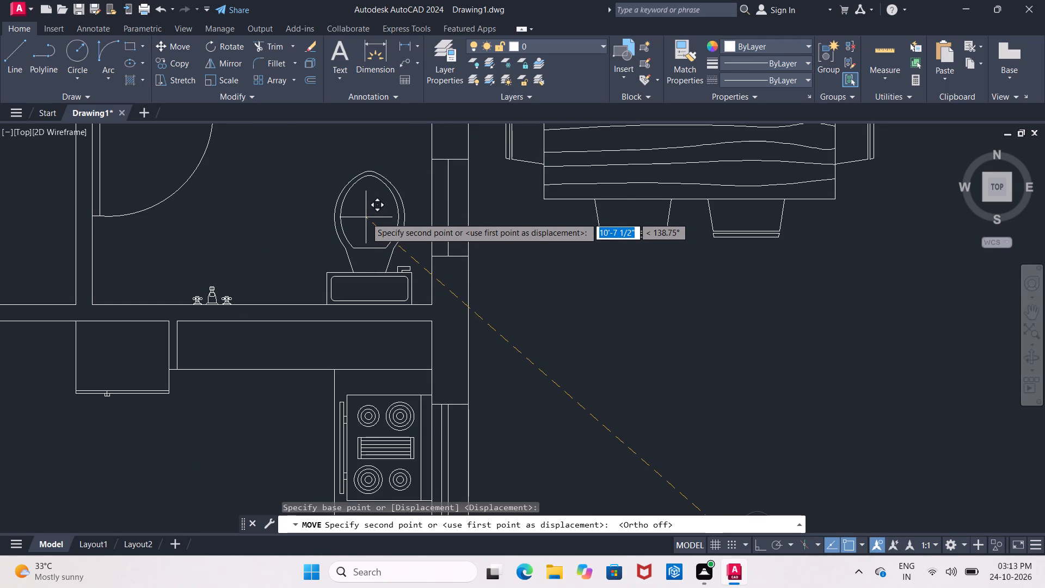
click(366, 217)
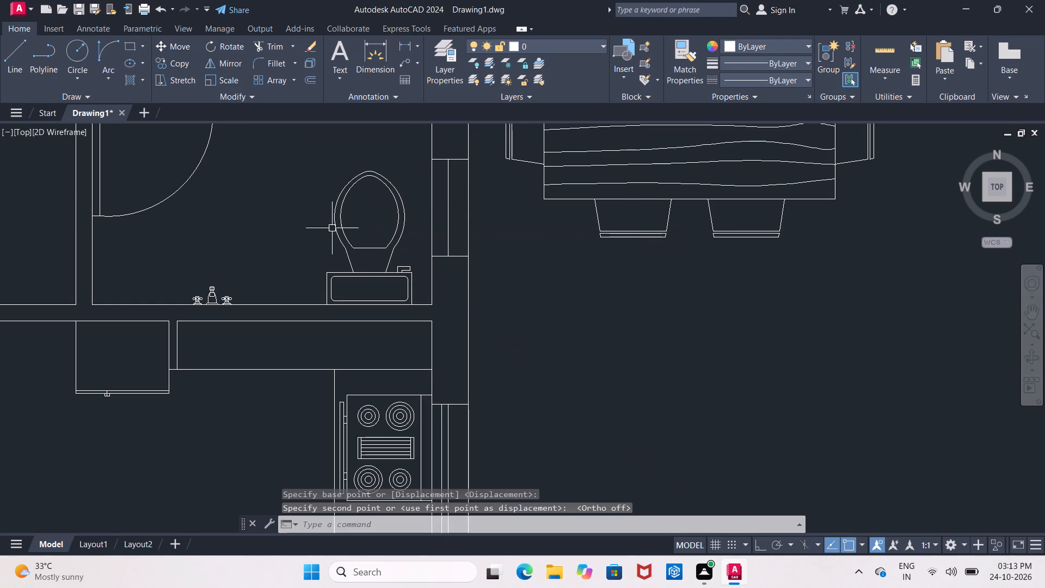
Scale the bathroom faucet block up to a little over twice its size from the midpoint of its base.
click(214, 286)
scroll(211, 286, up, 2)
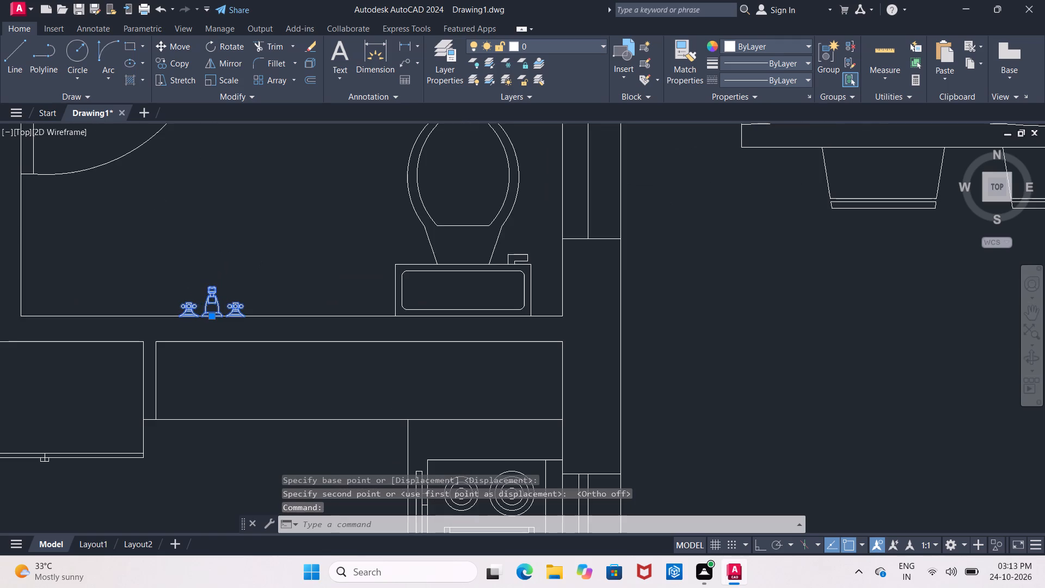
click(222, 84)
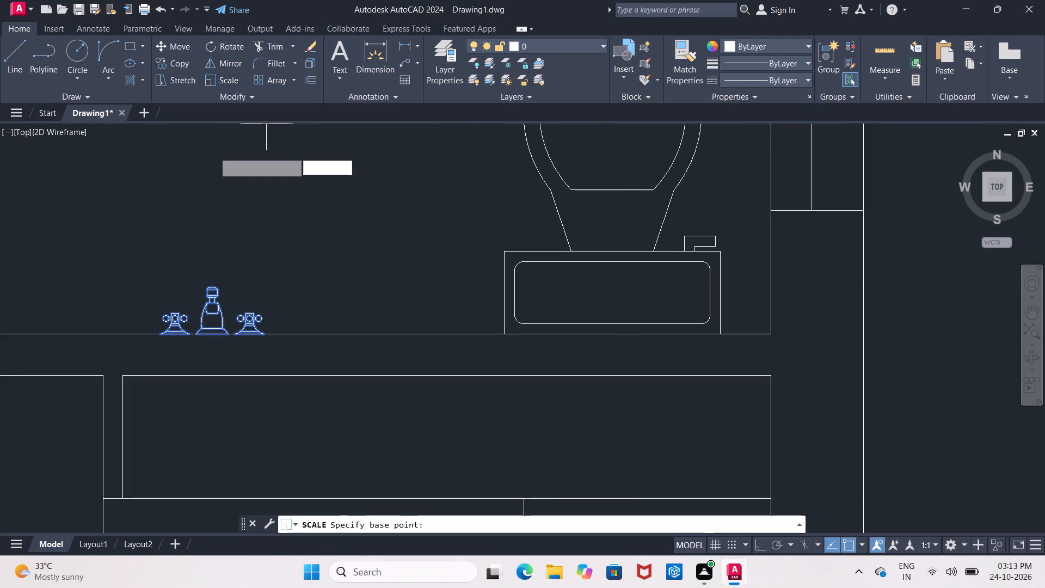
click(213, 335)
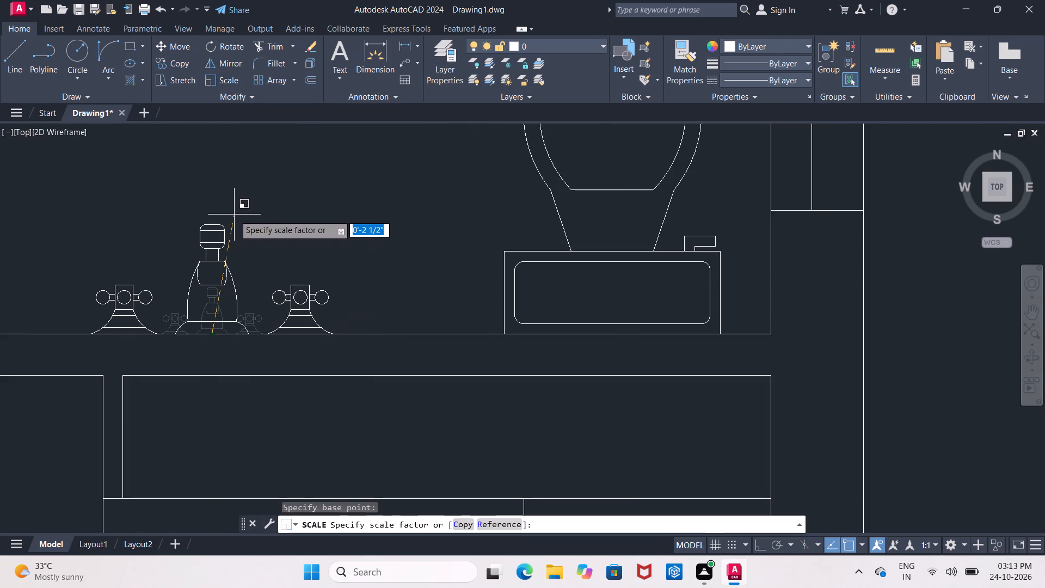
click(234, 215)
Move the staged double bed block into the bedroom south of the staircase, with its headboard at the north wall.
scroll(234, 215, down, 3)
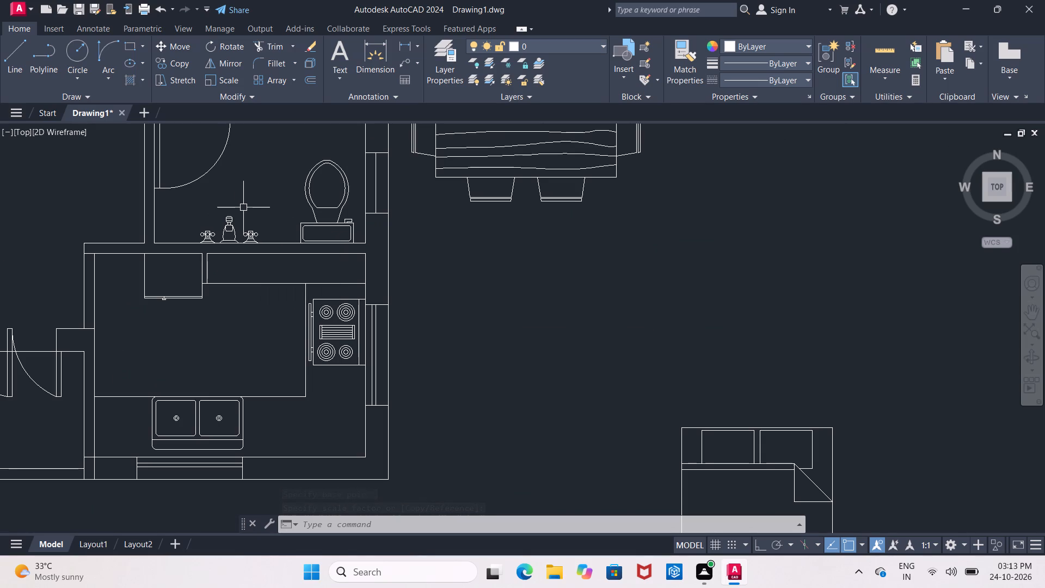
scroll(266, 228, down, 1)
scroll(341, 247, down, 2)
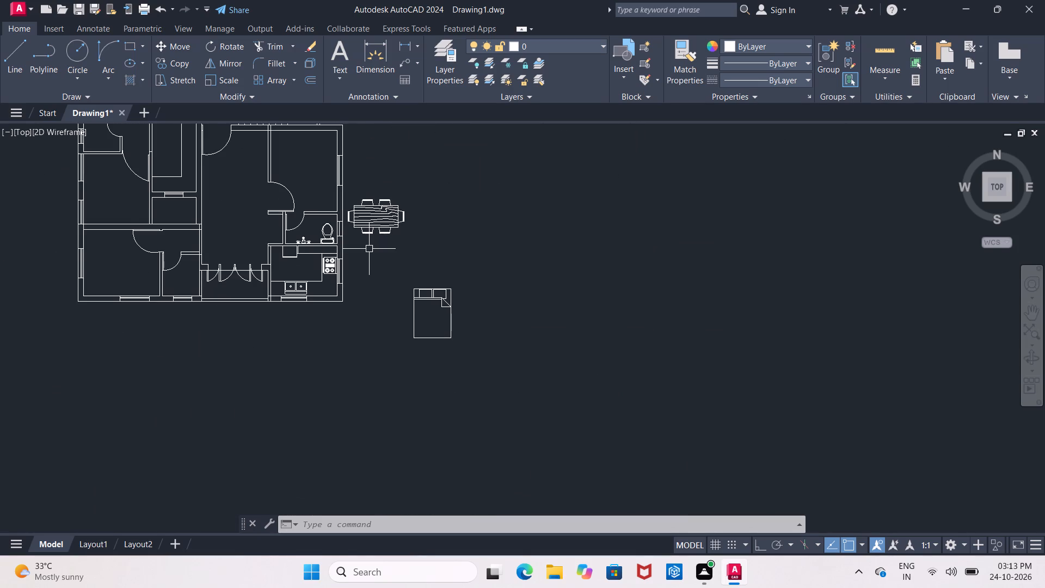
middle_drag(369, 249, 365, 301)
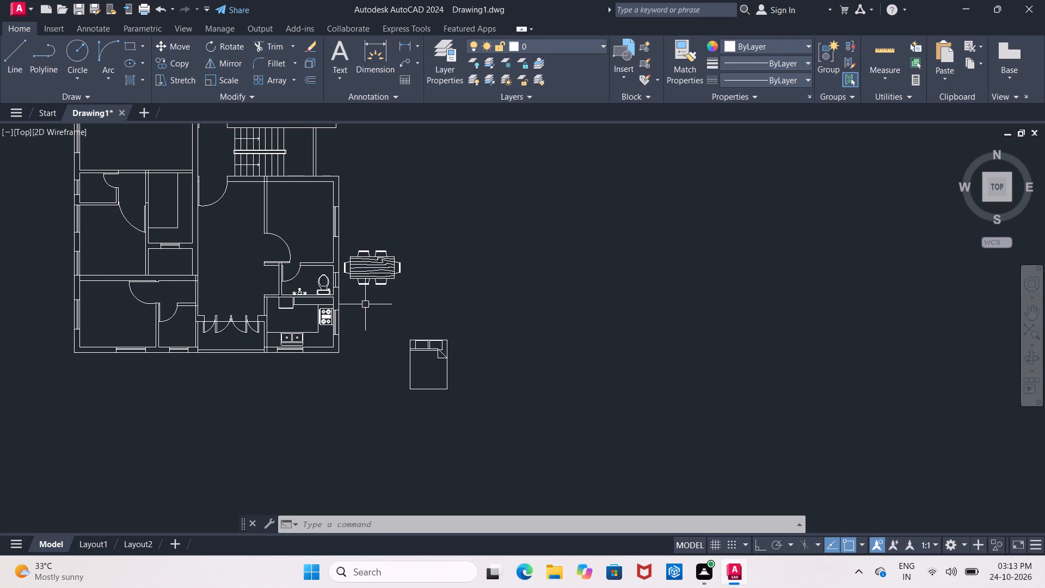
click(436, 341)
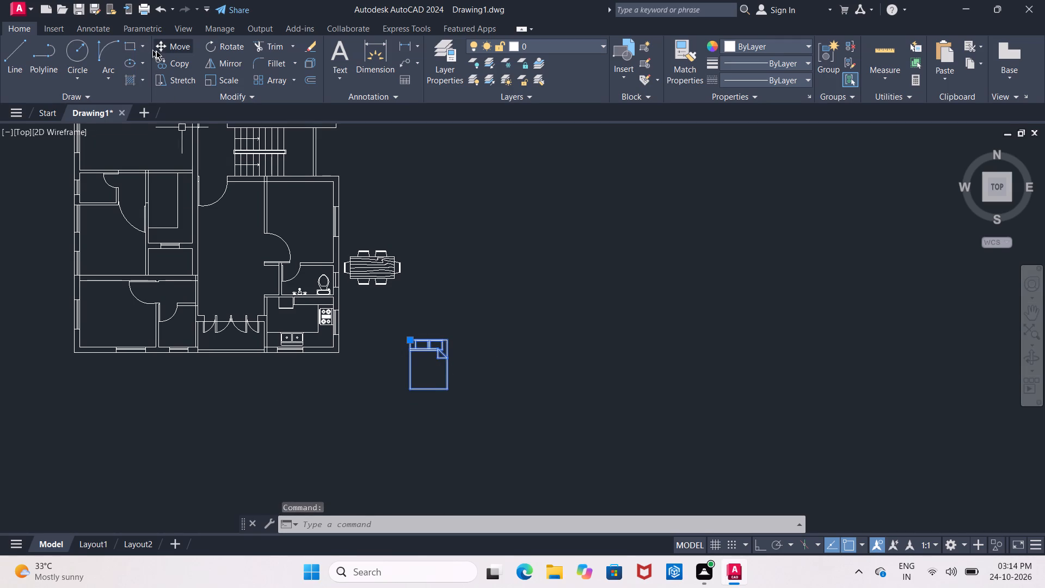
click(162, 51)
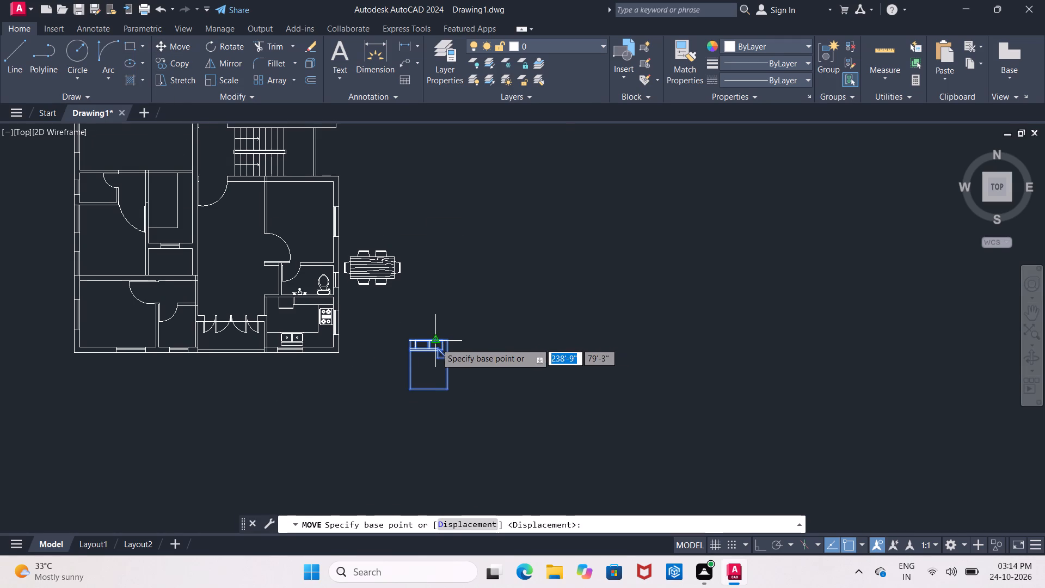
click(436, 343)
scroll(297, 186, up, 1)
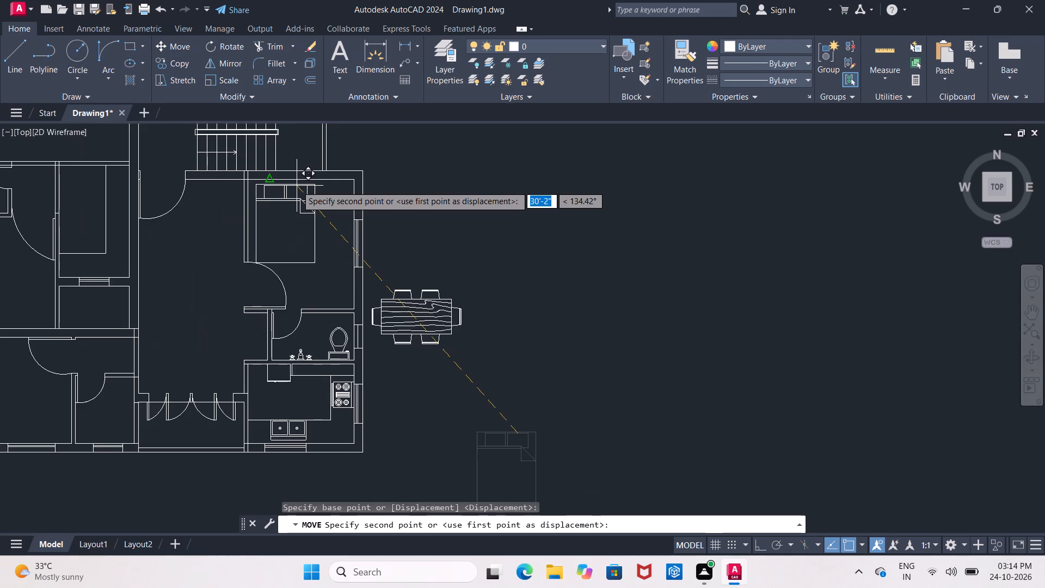
scroll(297, 186, up, 2)
middle_drag(297, 188, 233, 315)
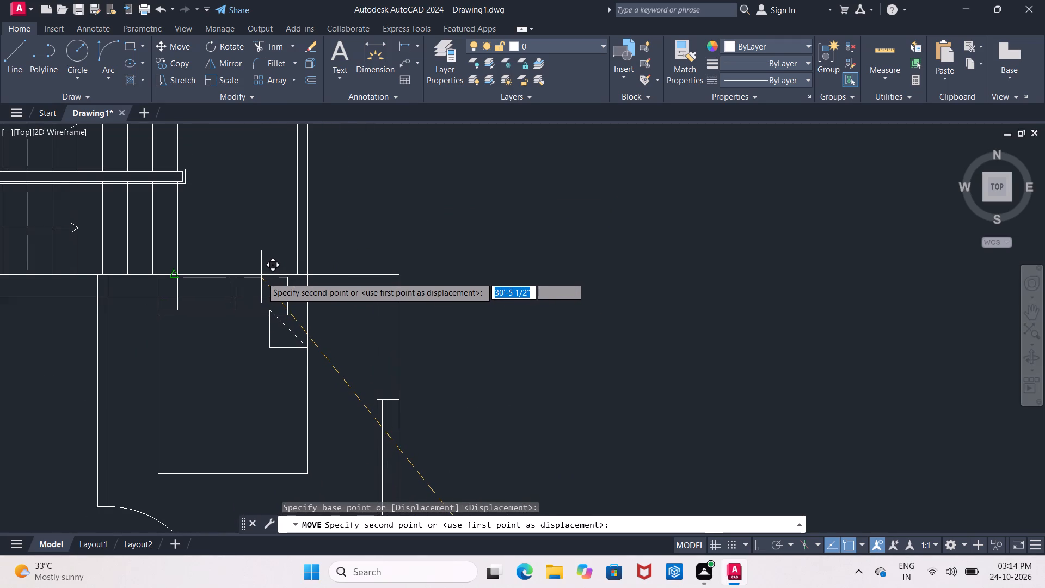
click(261, 287)
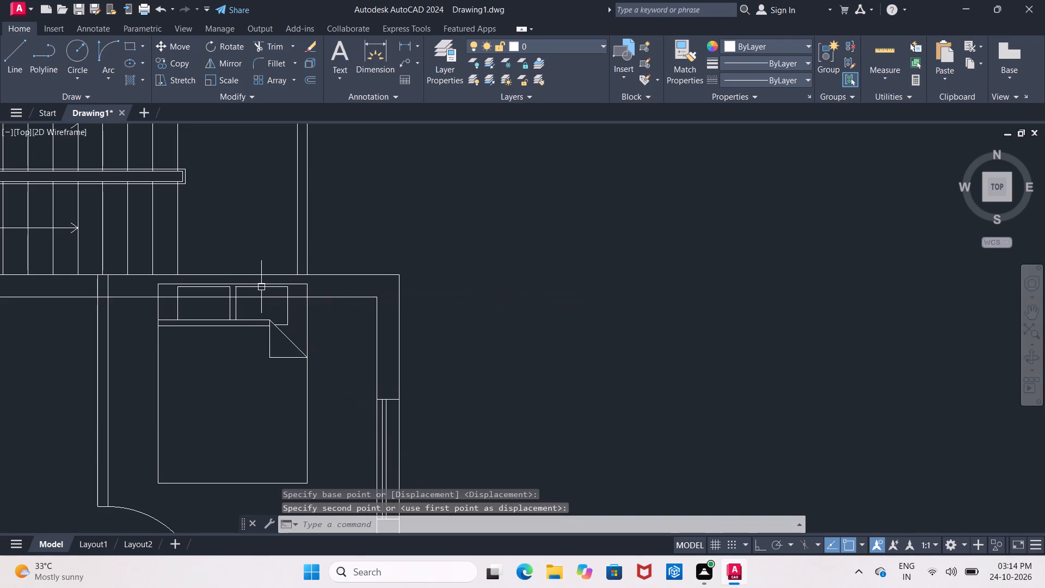
Move the bed slightly south from its headboard's midpoint so the headboard sits on the north wall's inner face.
click(260, 285)
click(182, 50)
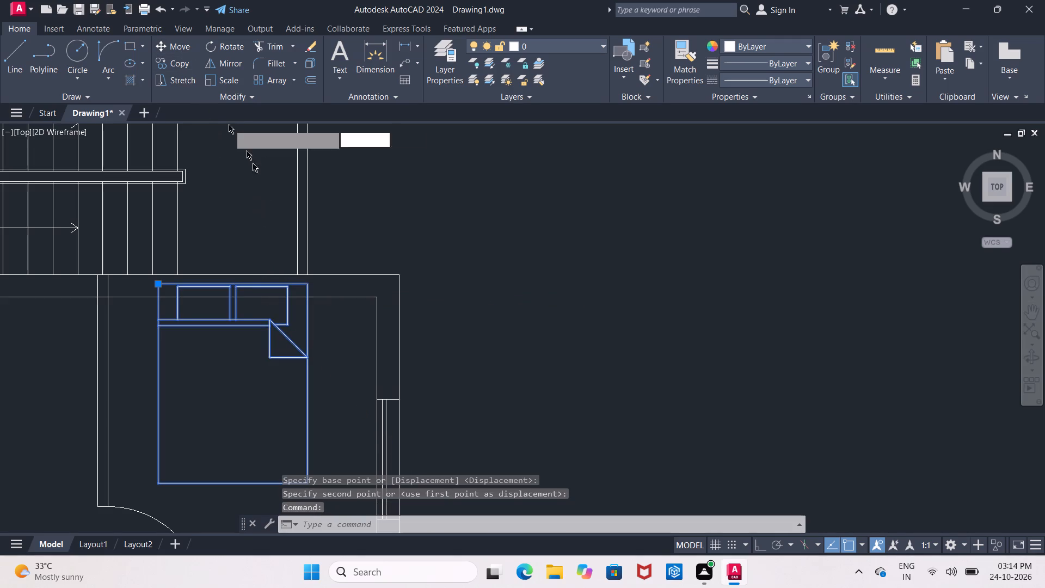
click(233, 285)
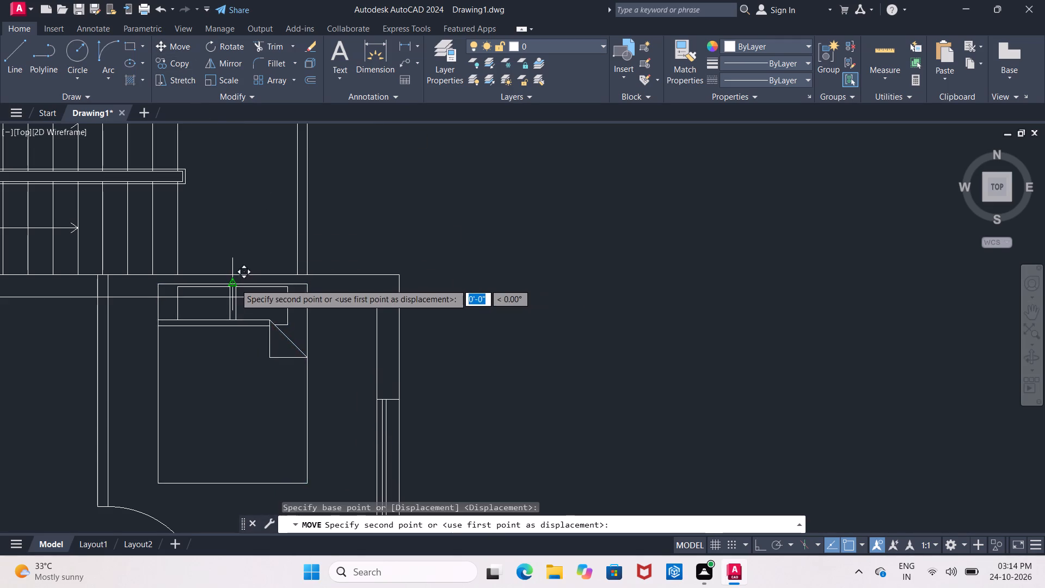
click(231, 295)
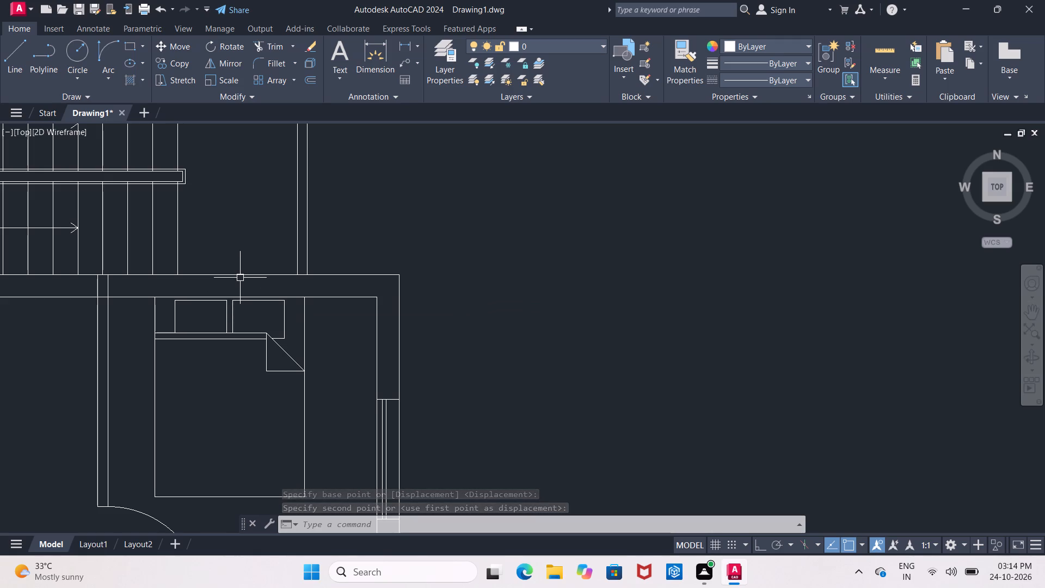
scroll(216, 263, down, 2)
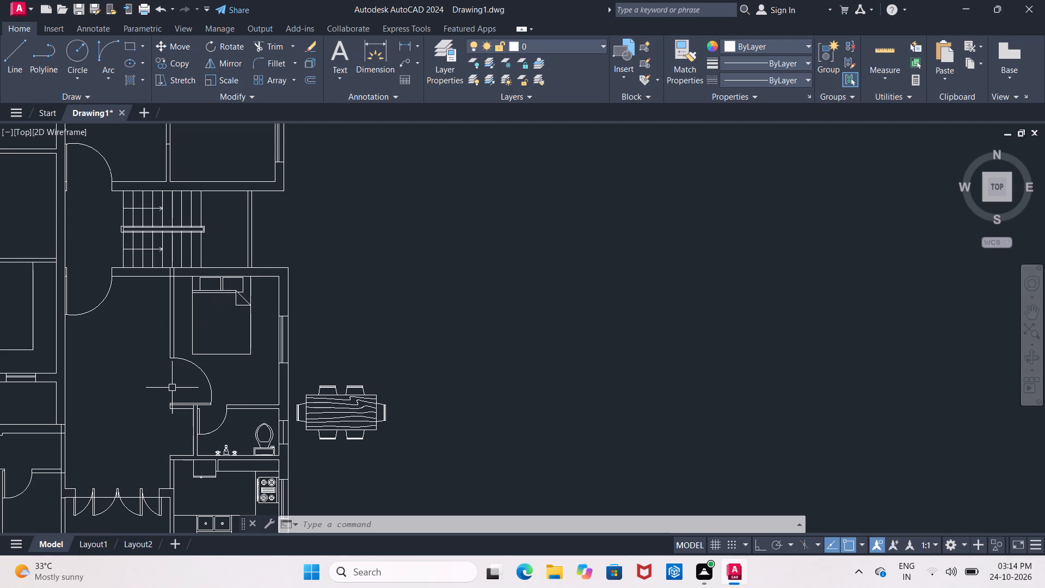
Draw a vertical line closing the west side of the niche beside the bathroom, between its north wall and the kitchen wall.
scroll(172, 388, down, 1)
scroll(172, 388, up, 3)
middle_drag(166, 378, 161, 350)
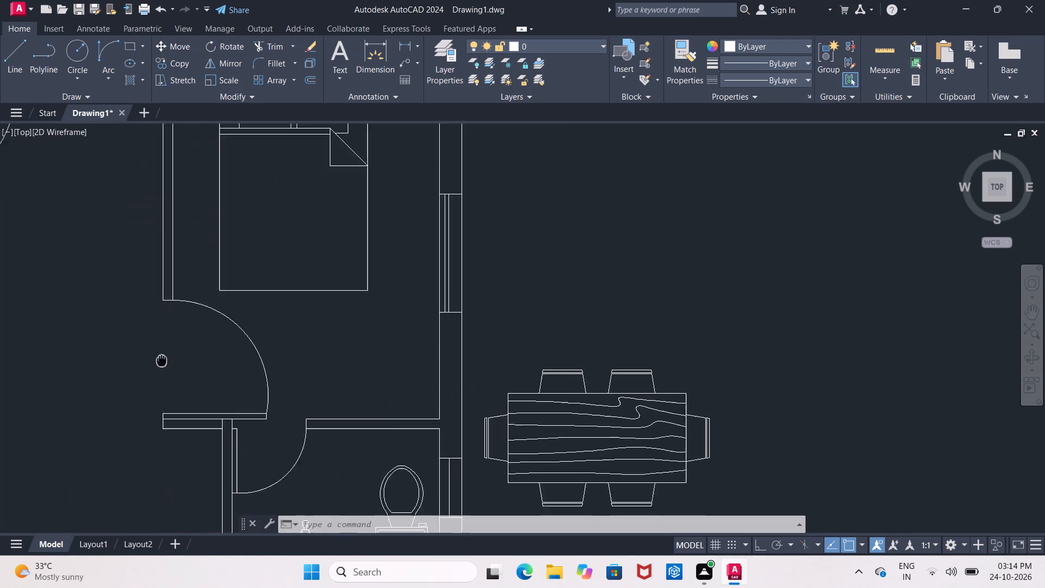
middle_drag(161, 350, 159, 166)
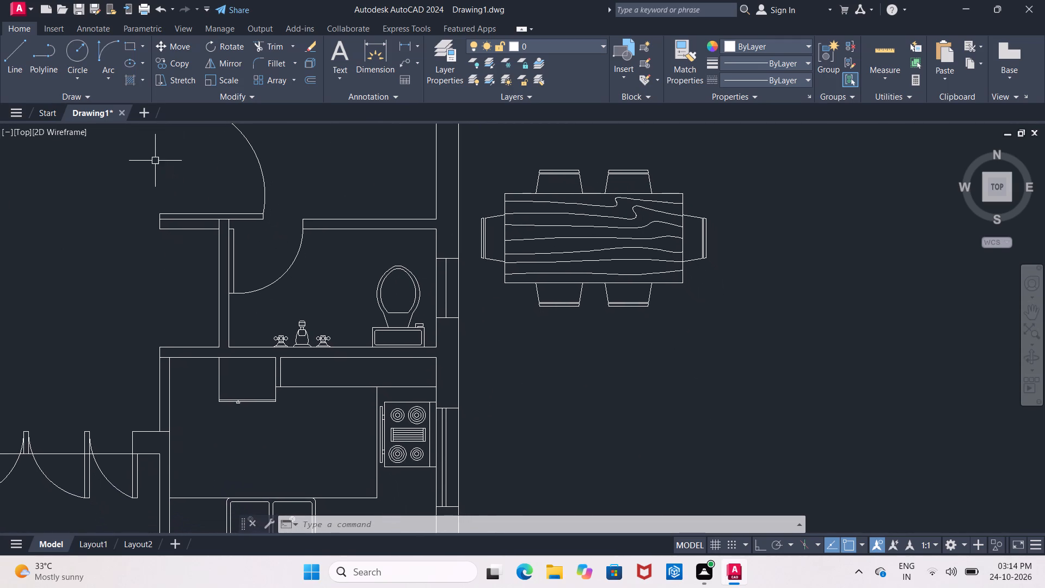
click(20, 60)
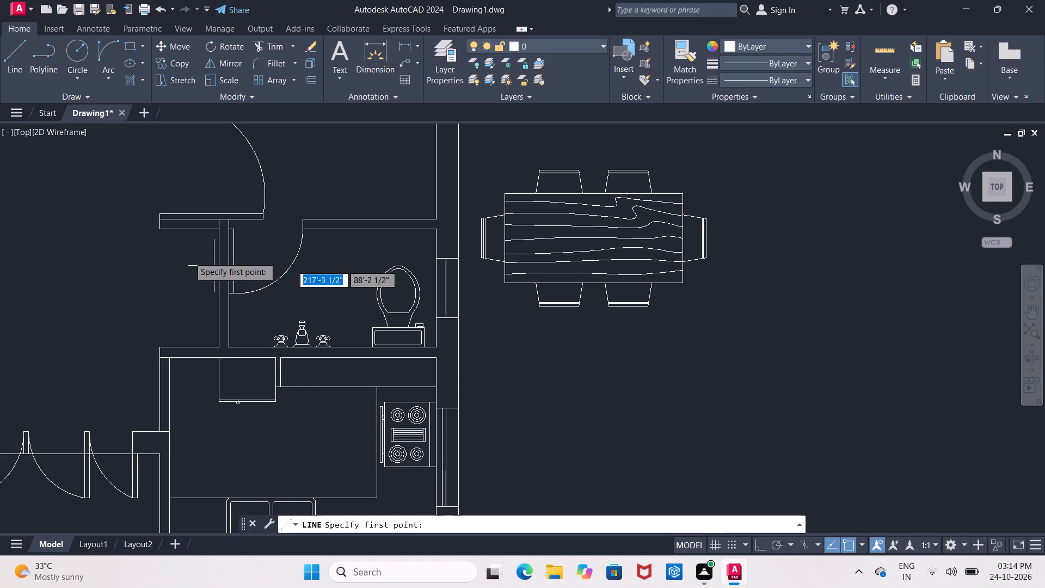
click(159, 231)
click(161, 346)
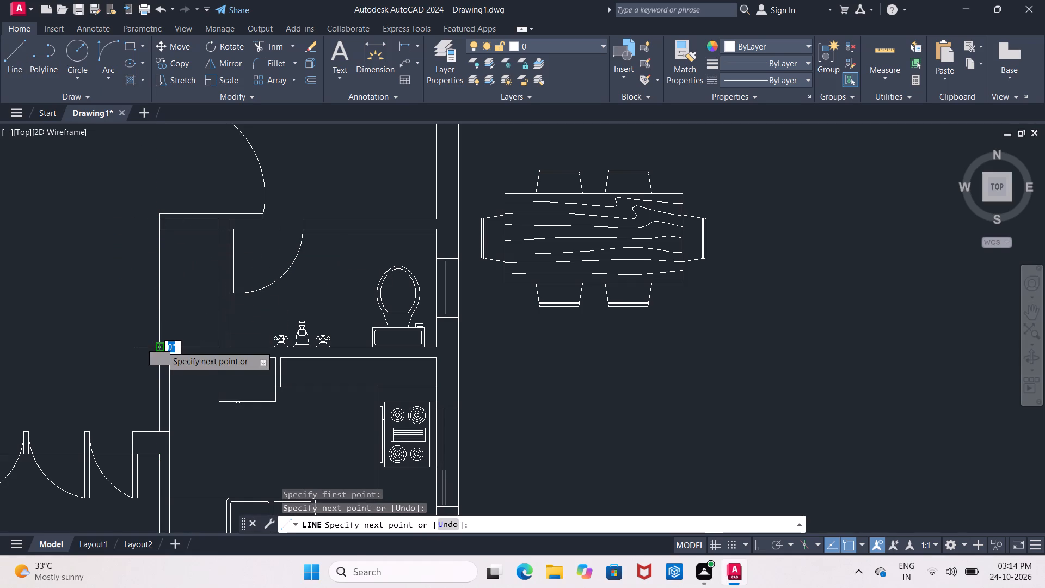
key(Escape)
Move the staged six-chair dining table block into the hall west of the bathroom, just north of the folding doors.
scroll(294, 275, down, 1)
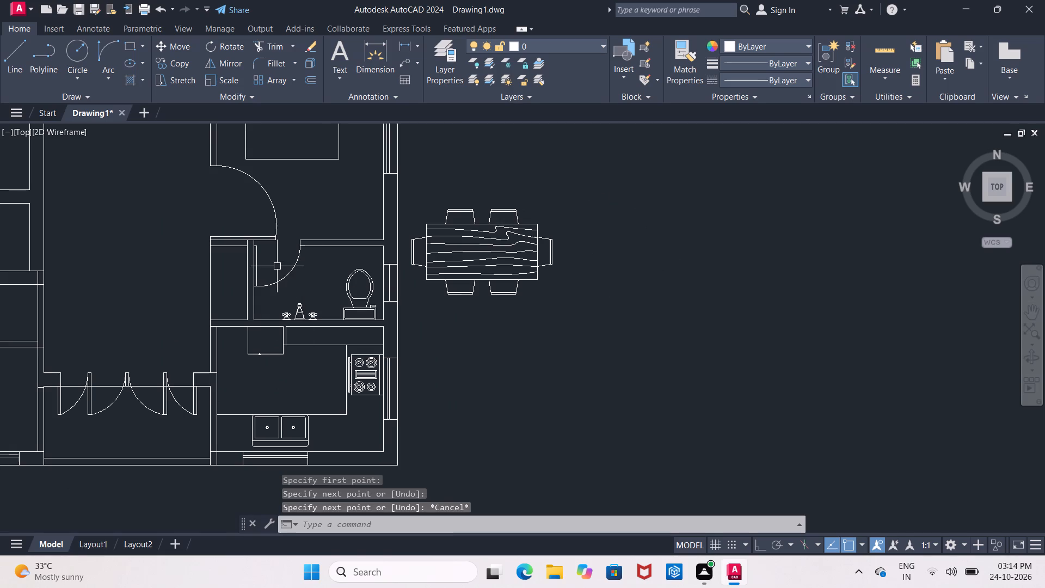
click(535, 238)
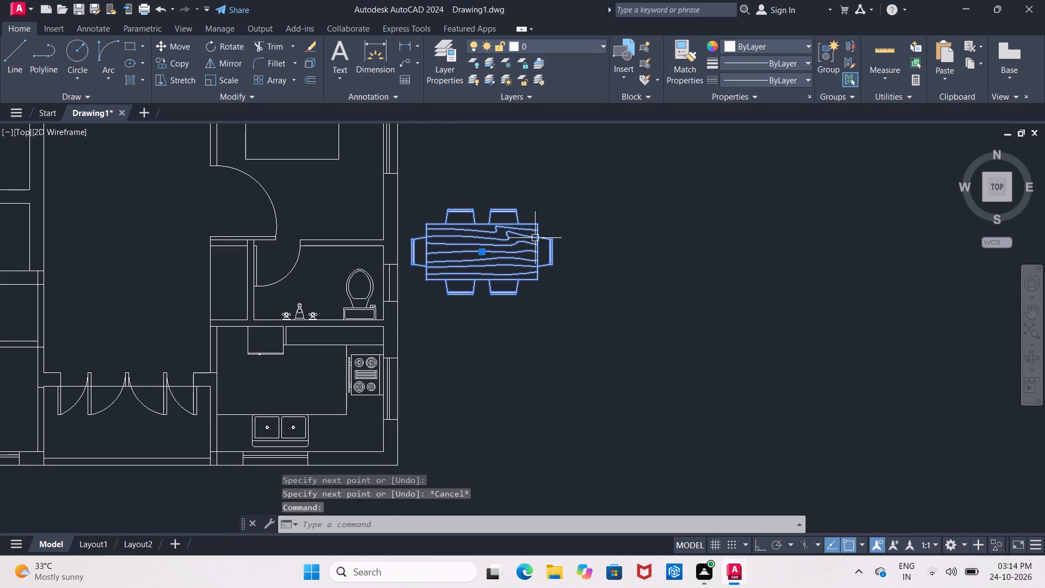
click(185, 46)
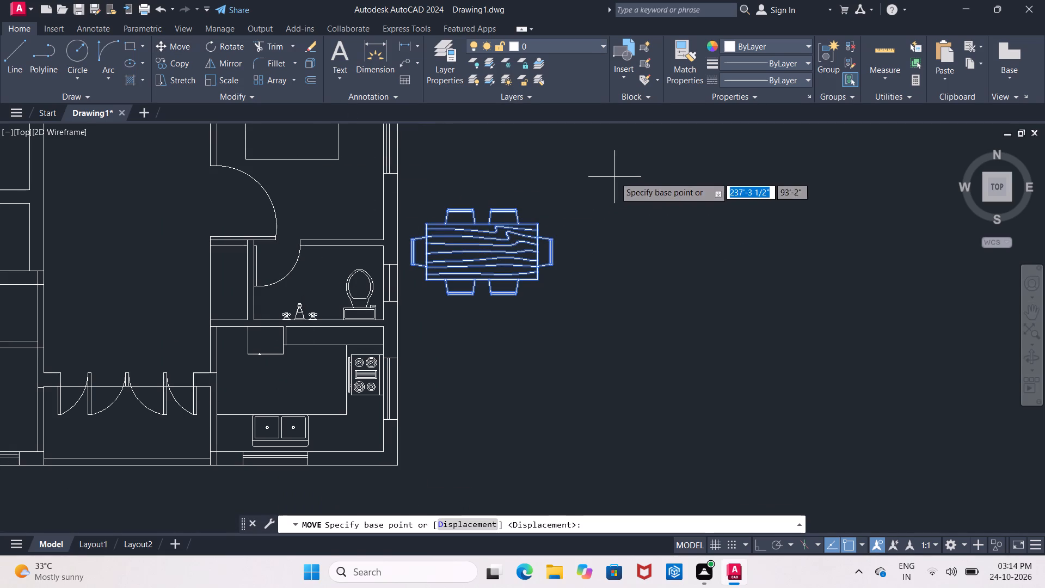
click(478, 250)
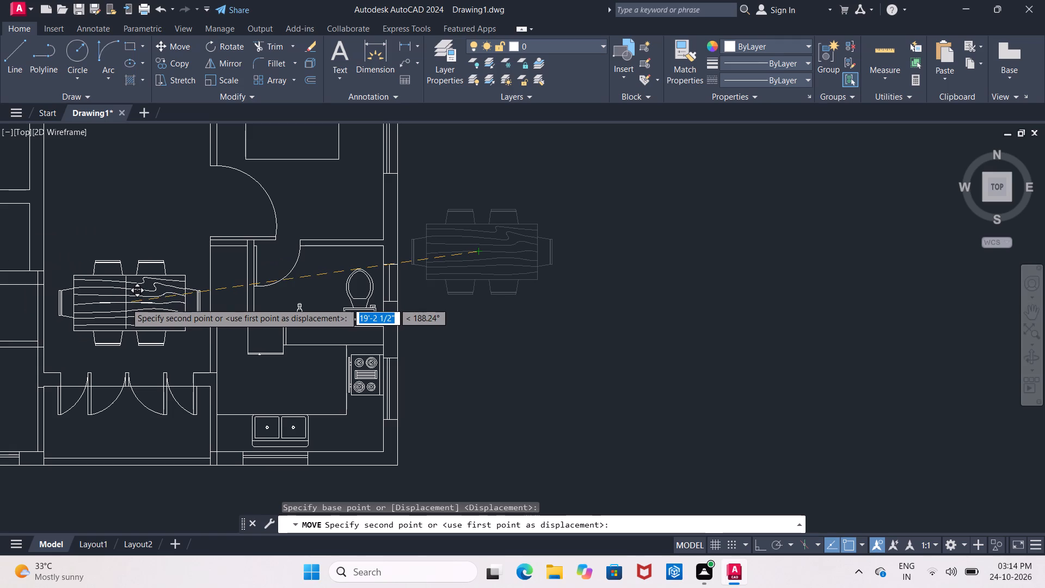
click(126, 303)
Examine the whole floor plan, from the unfurnished northern rooms back to the furnished rooms at the south end.
scroll(228, 205, down, 1)
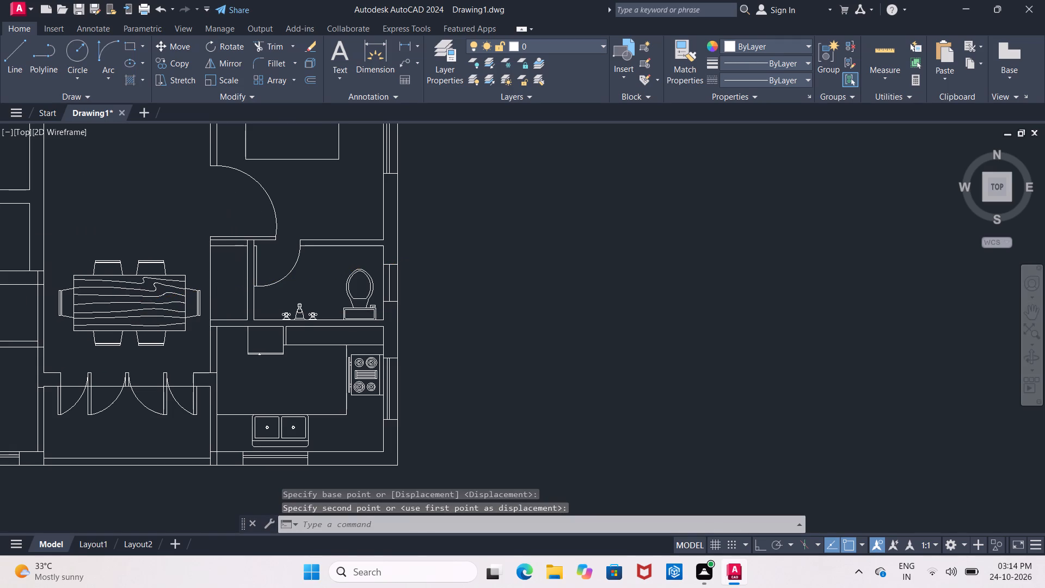
middle_drag(228, 205, 378, 262)
scroll(362, 254, down, 2)
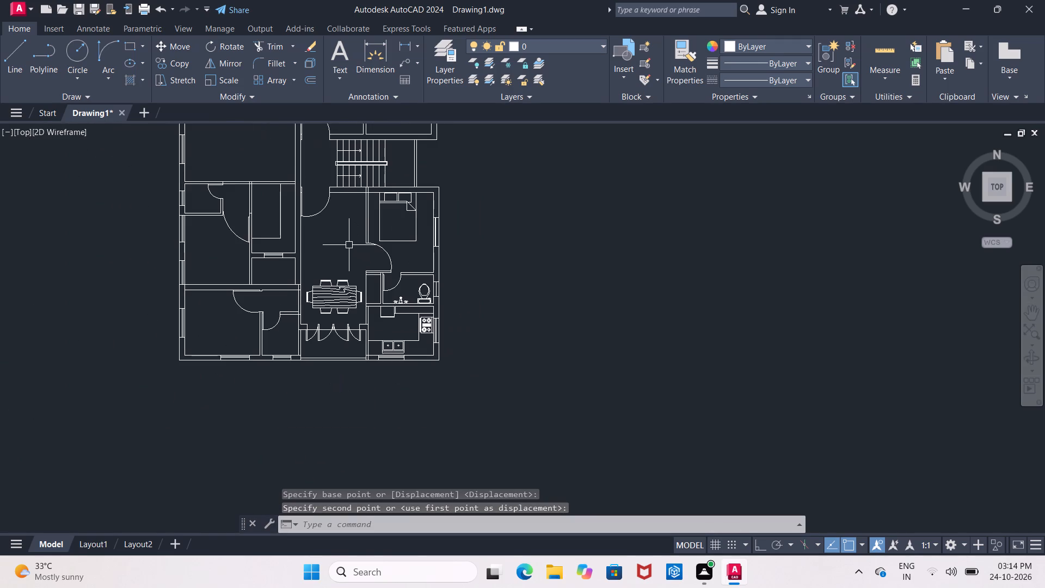
middle_drag(348, 252, 349, 267)
scroll(347, 252, down, 1)
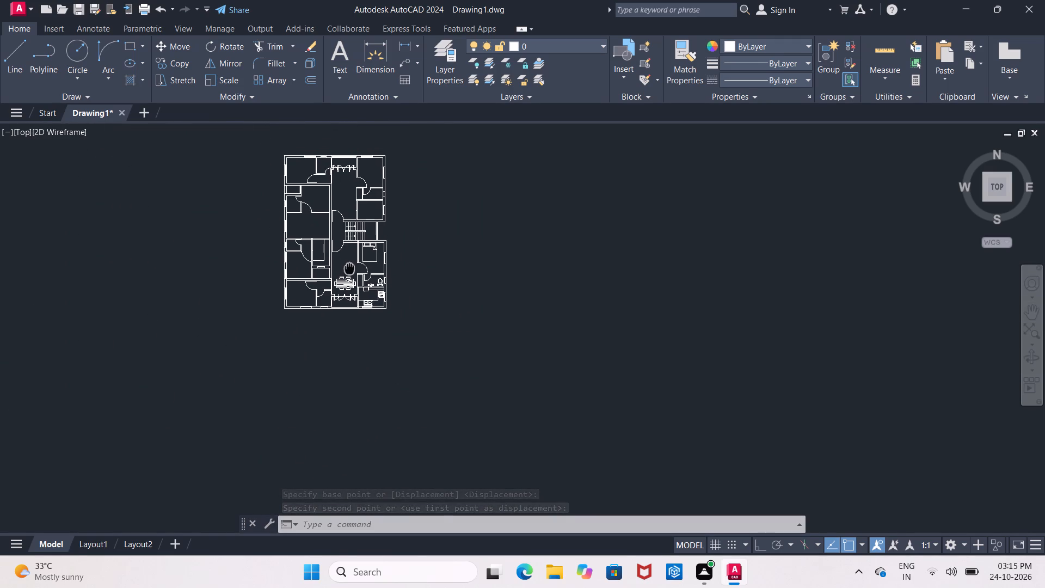
middle_drag(349, 267, 349, 268)
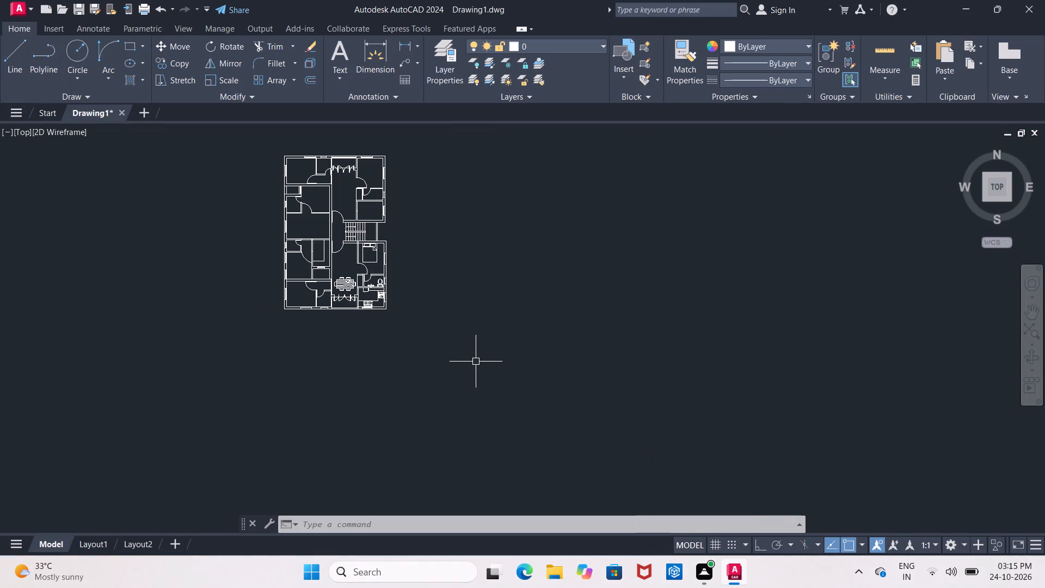
middle_drag(339, 140, 340, 162)
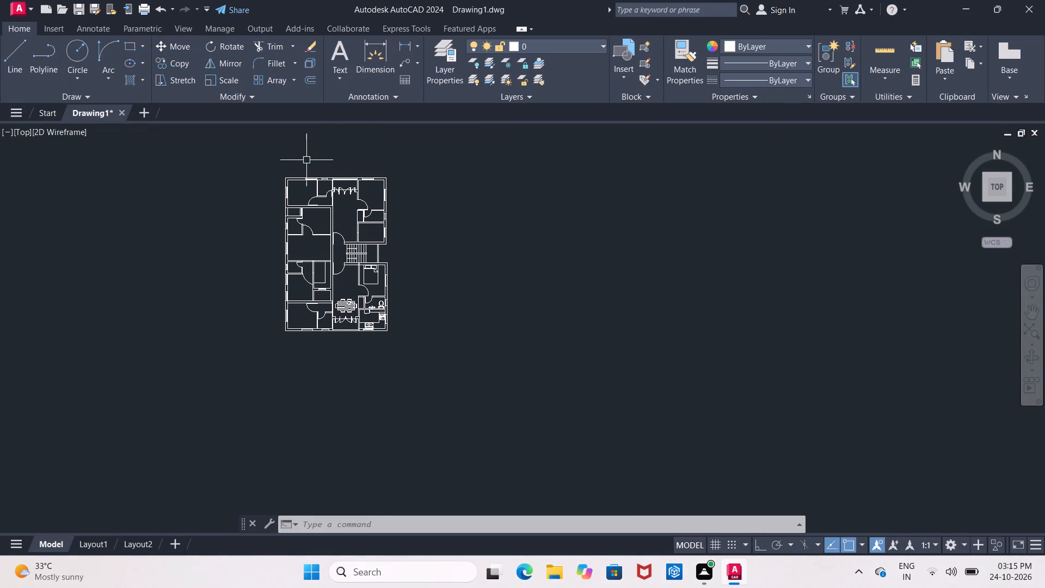
scroll(284, 174, up, 3)
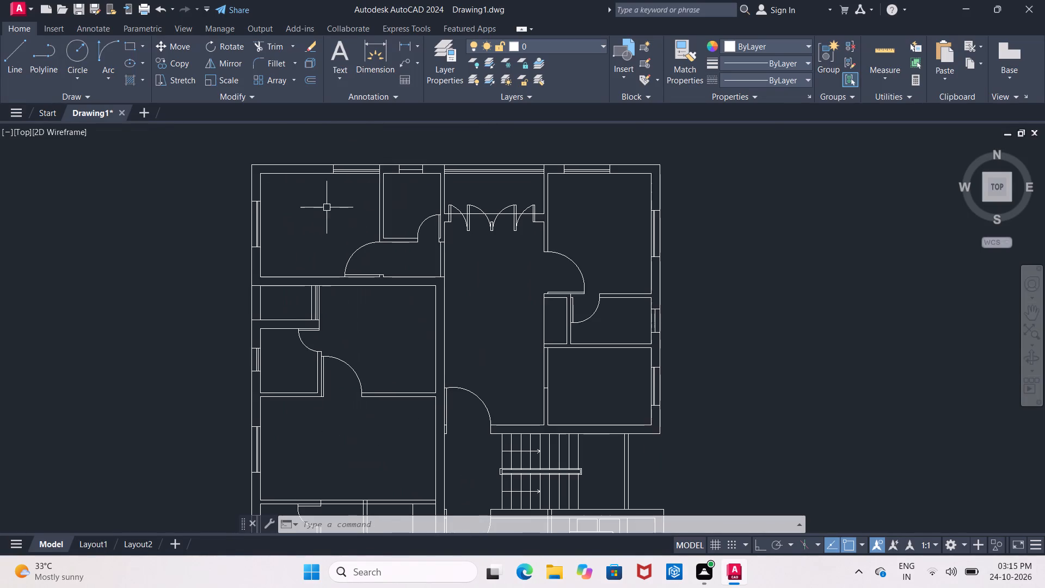
middle_drag(327, 208, 261, 152)
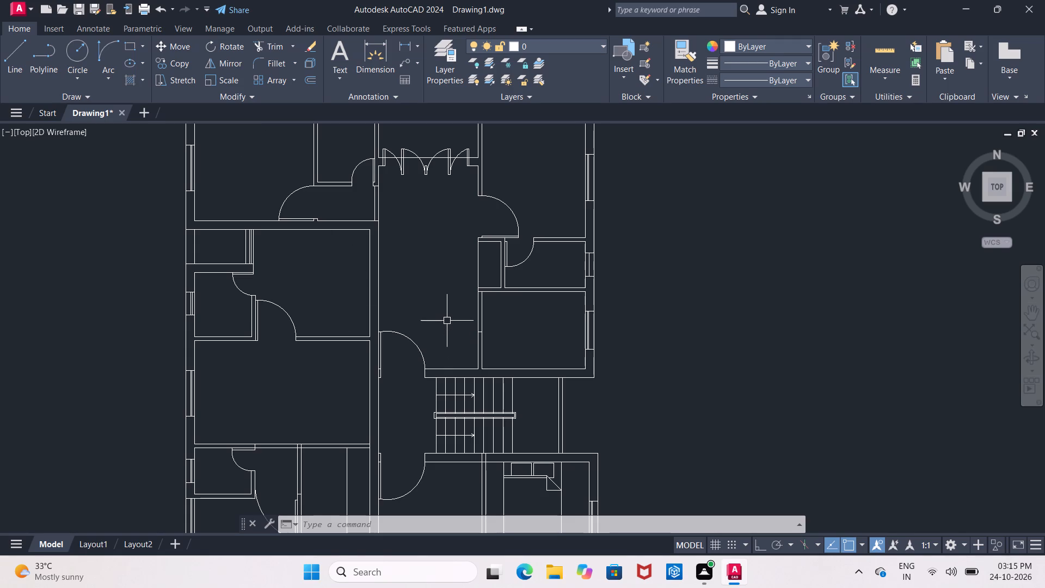
scroll(445, 321, down, 2)
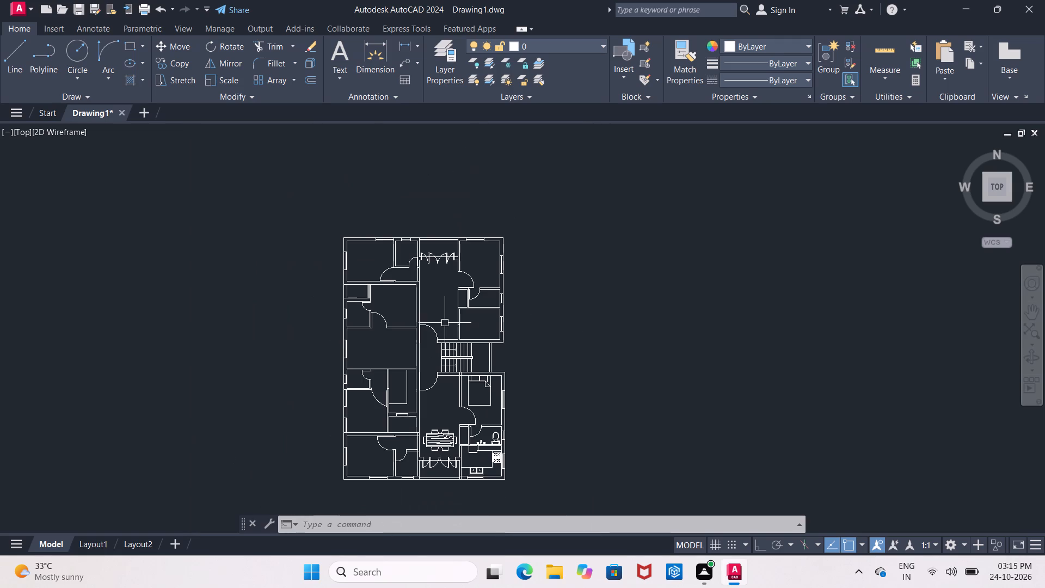
middle_drag(445, 323, 441, 247)
scroll(457, 323, up, 2)
middle_drag(457, 323, 428, 231)
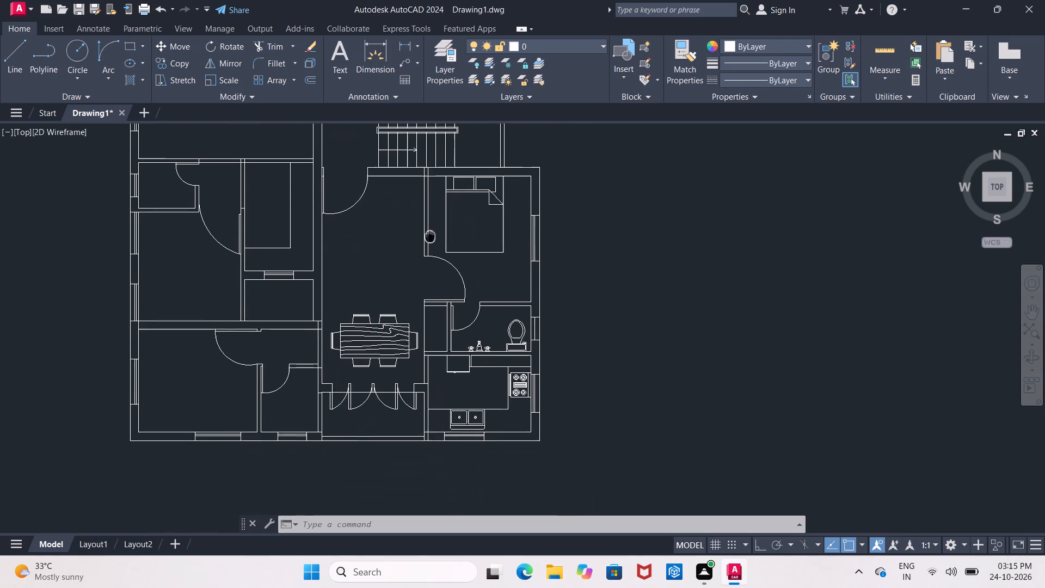
middle_drag(428, 231, 428, 230)
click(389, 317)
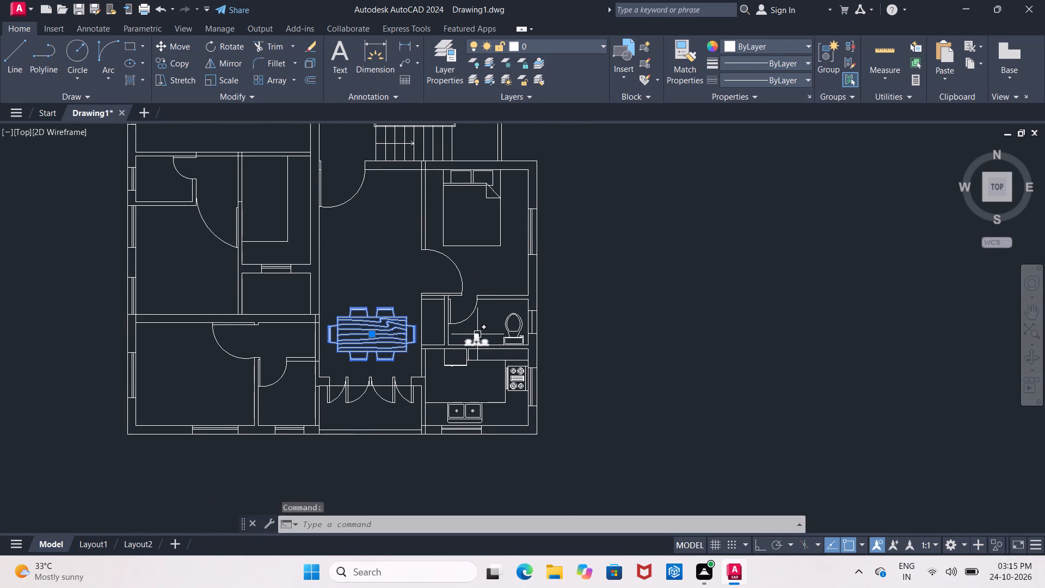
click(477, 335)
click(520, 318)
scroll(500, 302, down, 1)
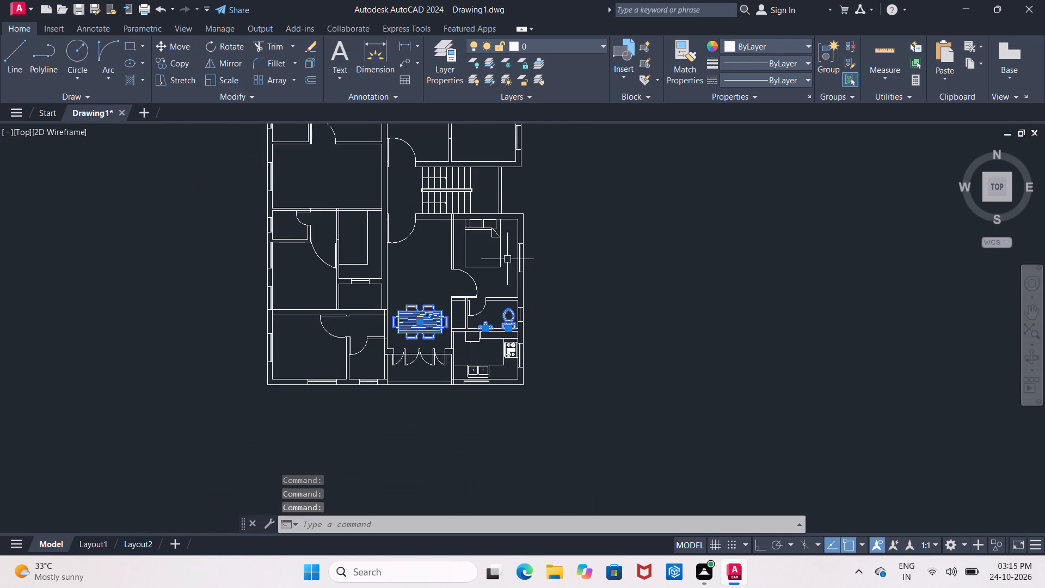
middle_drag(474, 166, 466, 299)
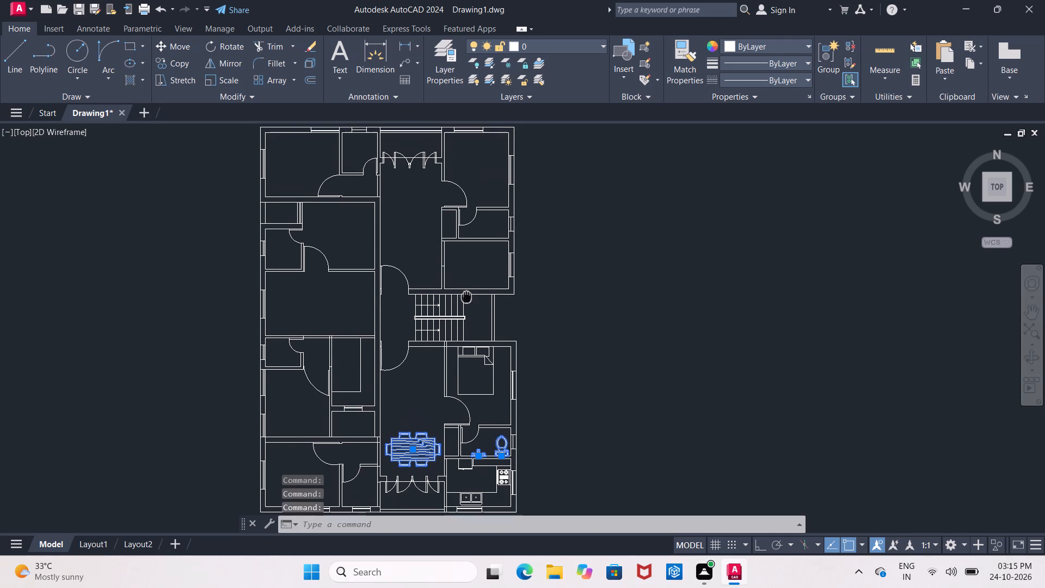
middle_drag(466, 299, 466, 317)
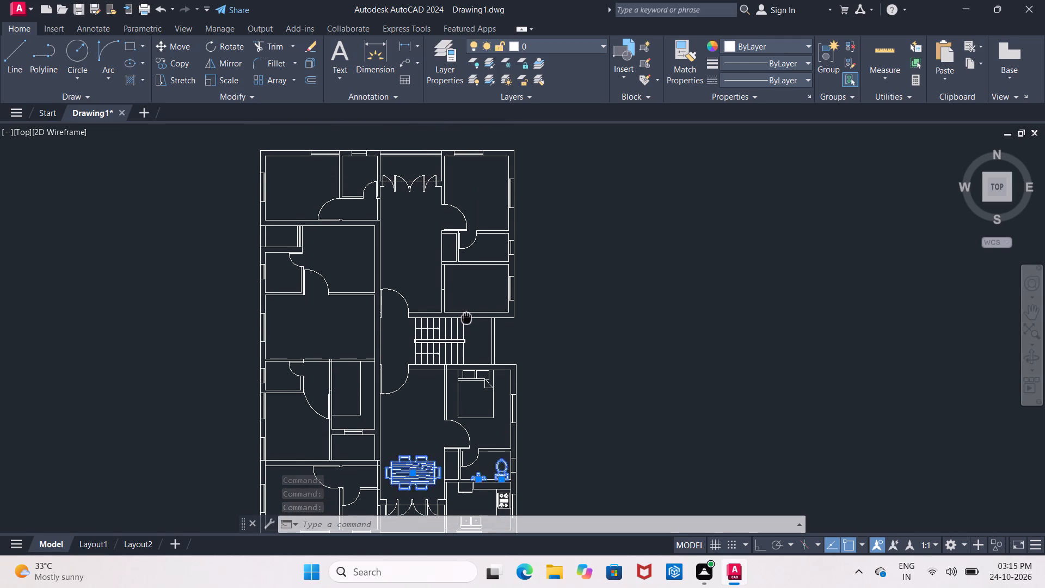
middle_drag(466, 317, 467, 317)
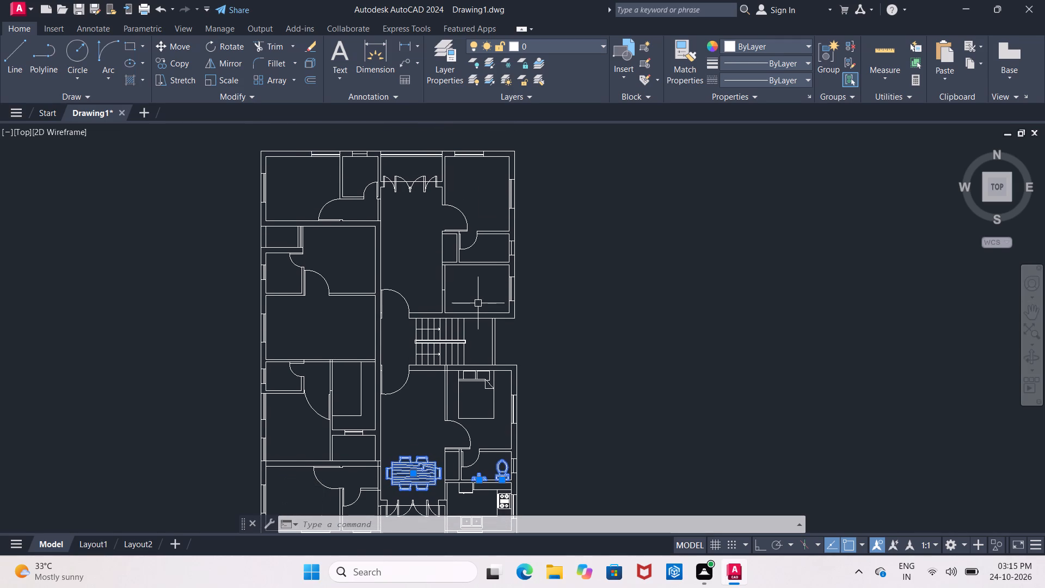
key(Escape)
Offset the south and east inner wall lines of the room directly north of the staircase 2' into the room.
scroll(482, 287, up, 2)
key(o)
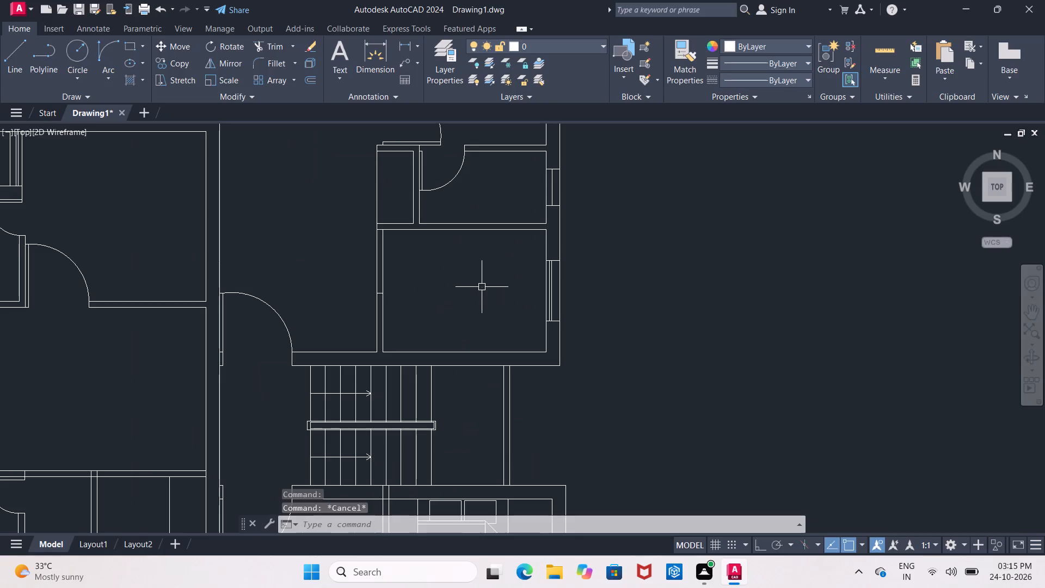
key(Return)
text(2')
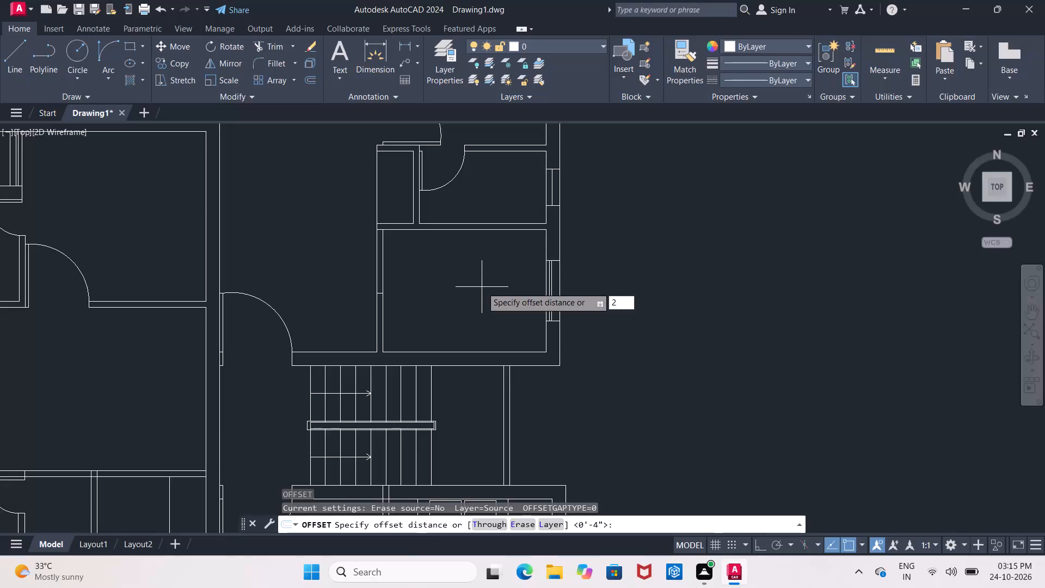
key(Return)
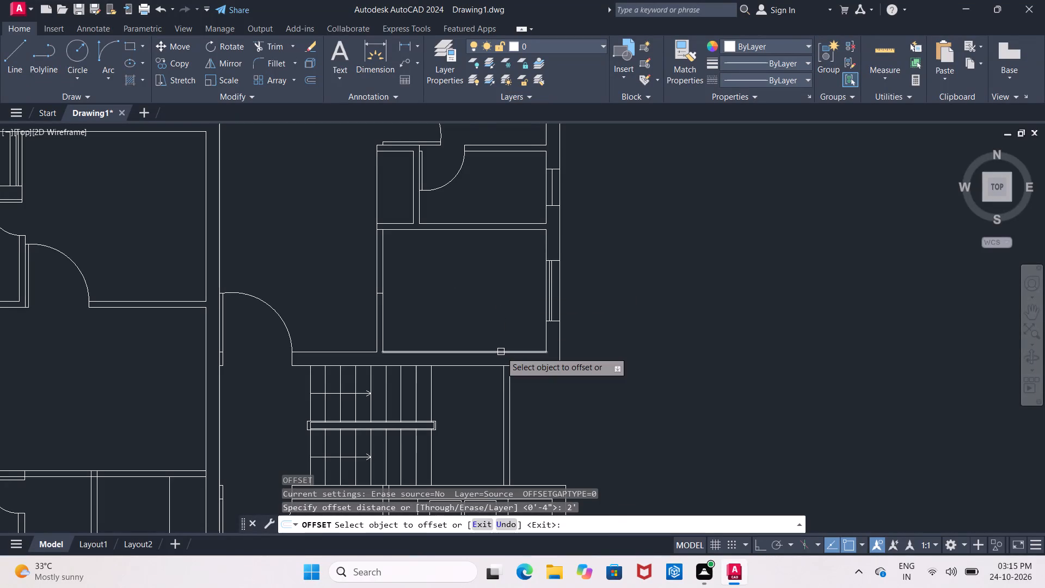
click(501, 352)
click(492, 310)
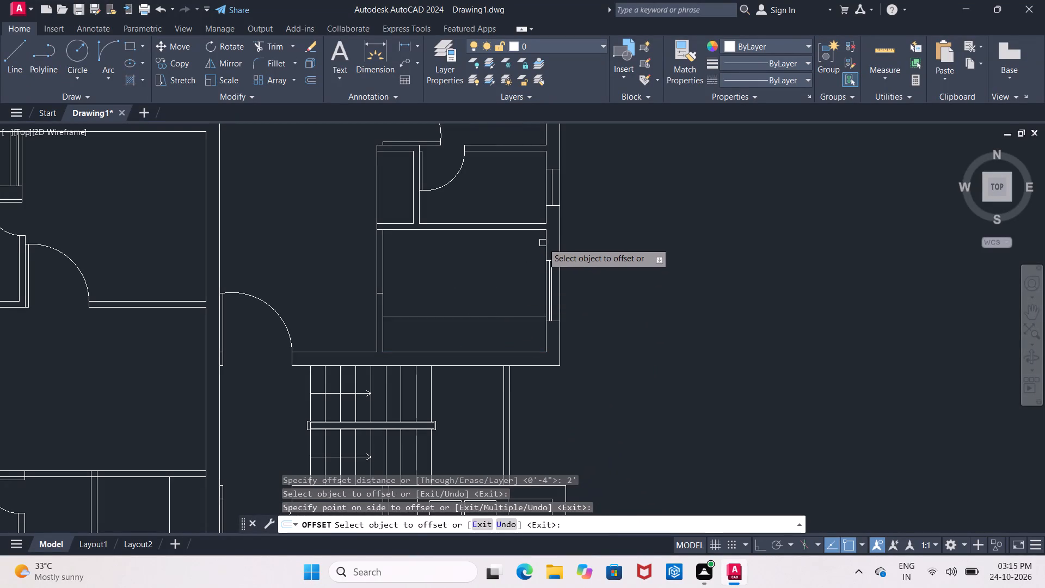
click(545, 243)
click(508, 254)
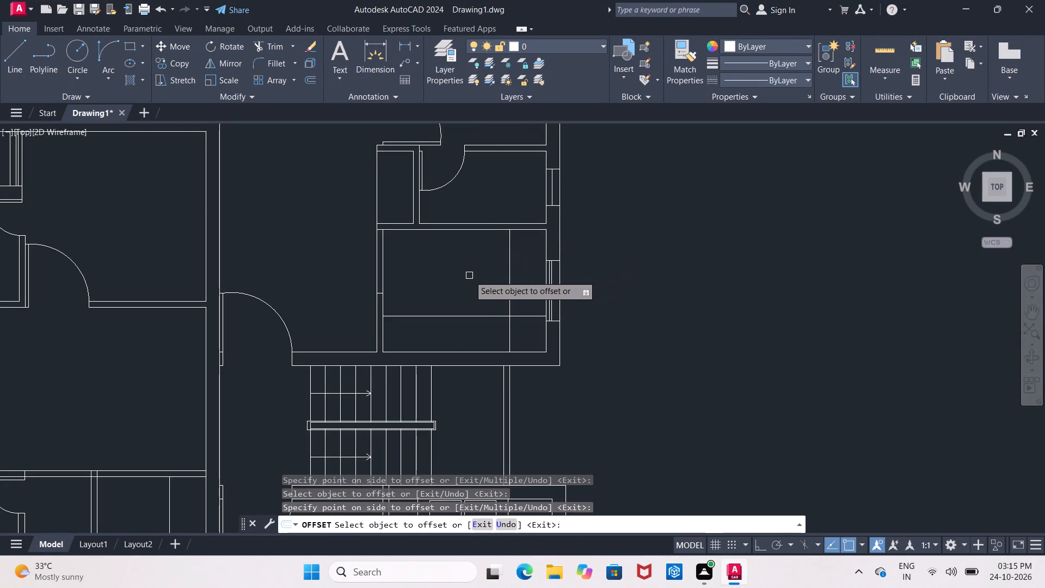
key(Return)
Offset the north inner wall line of the same room 1' southward into the room.
key(Return)
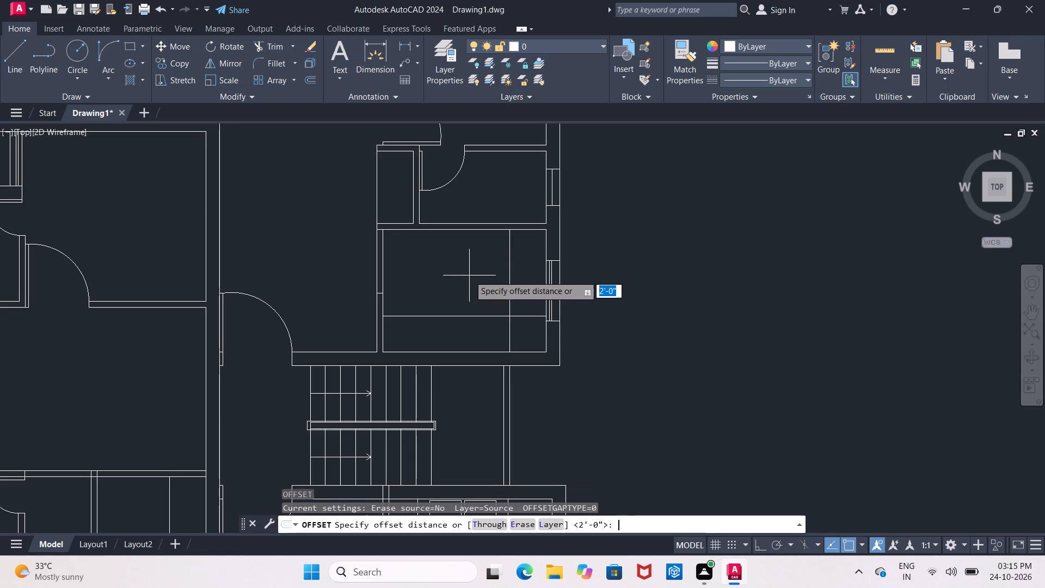
text(1')
key(Return)
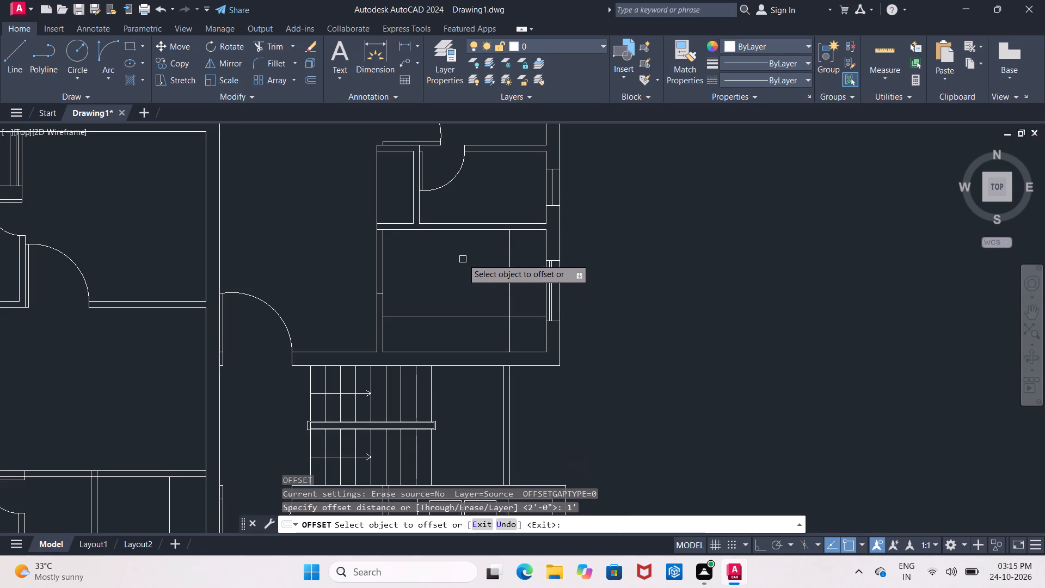
click(465, 231)
click(468, 280)
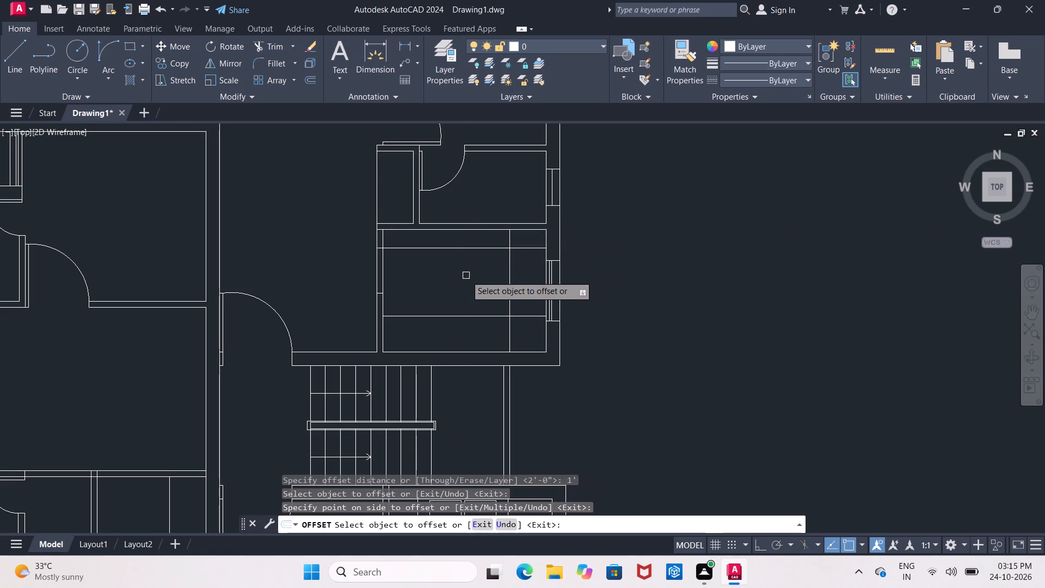
key(Escape)
Trim the overhanging ends of the offset counter lines where they cross in the room directly north of the staircase.
text(tr)
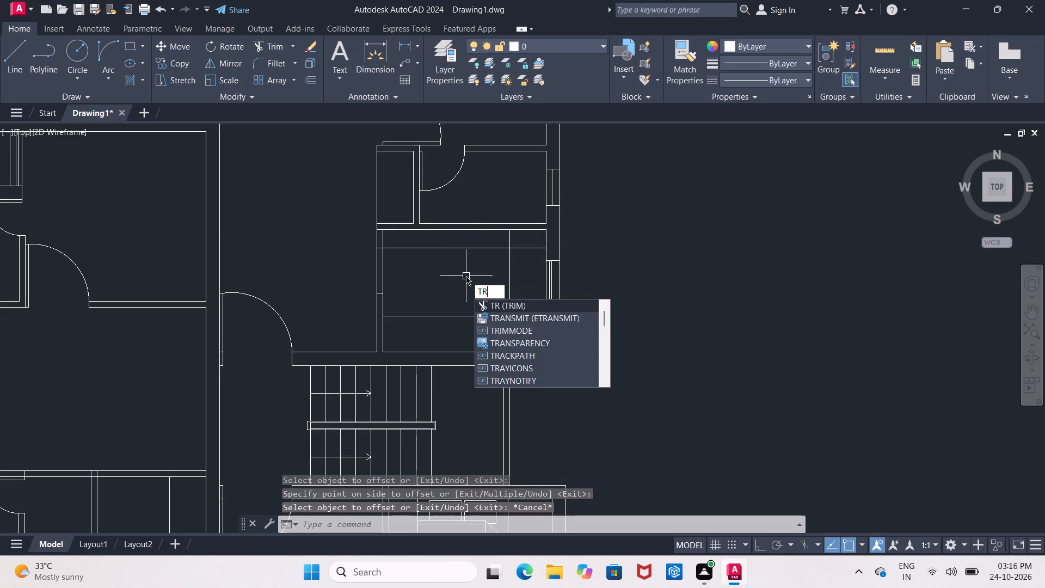
key(space)
key(space)
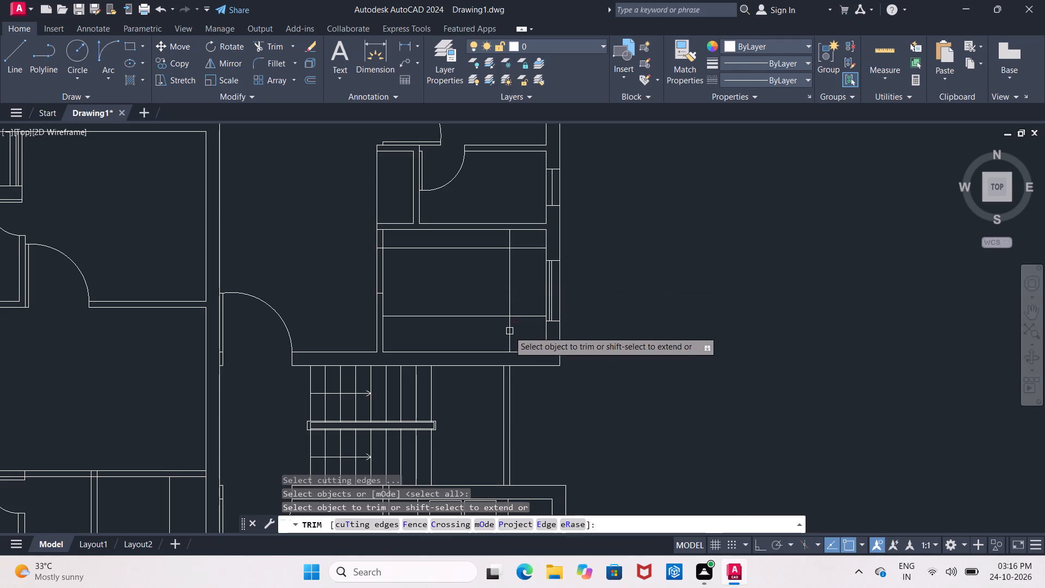
click(509, 331)
click(518, 316)
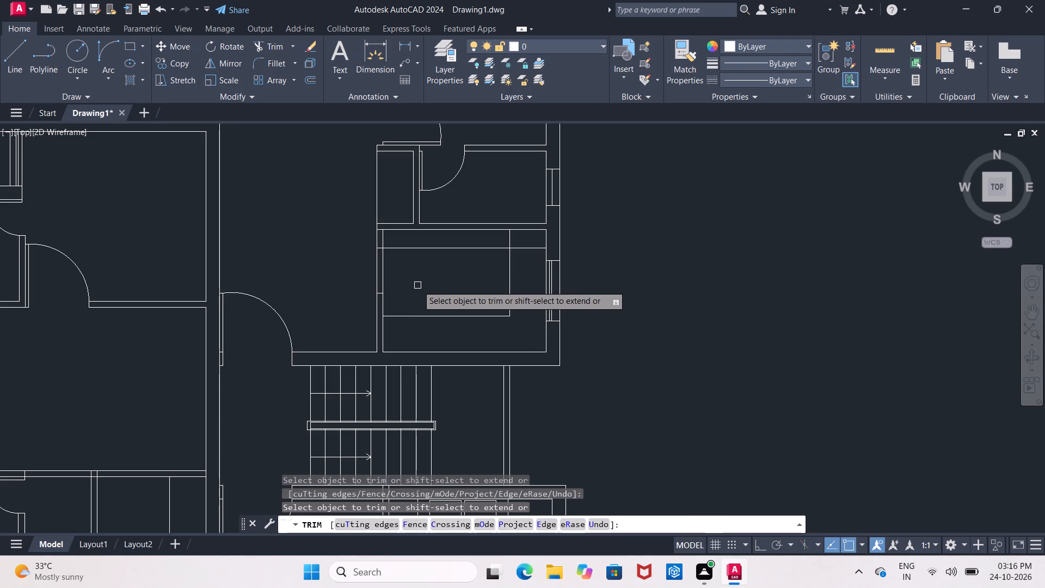
click(508, 238)
click(520, 248)
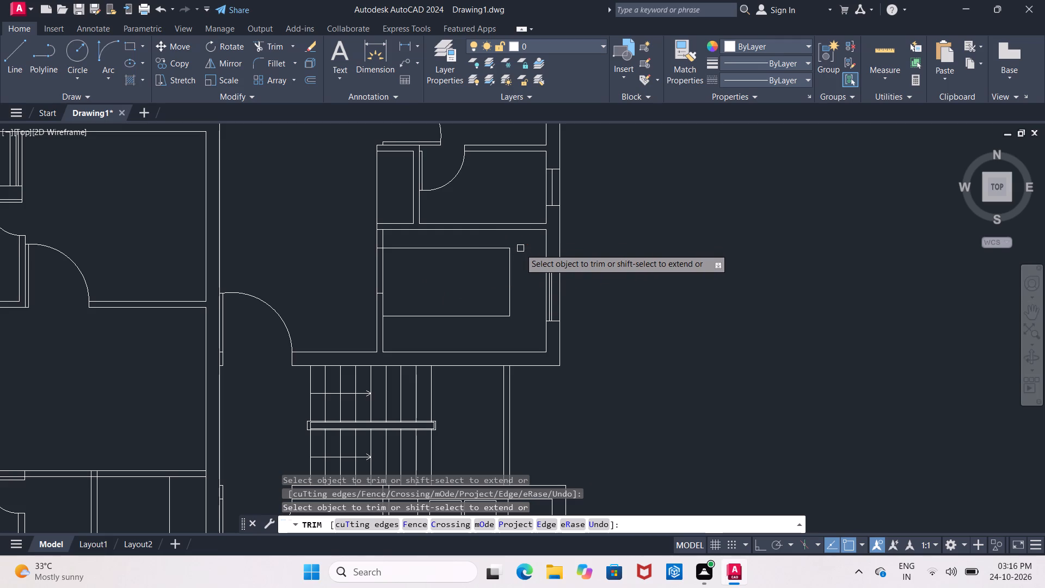
Extend the northern offset line of that room eastward to meet the inner east wall.
text(ex)
key(space)
key(space)
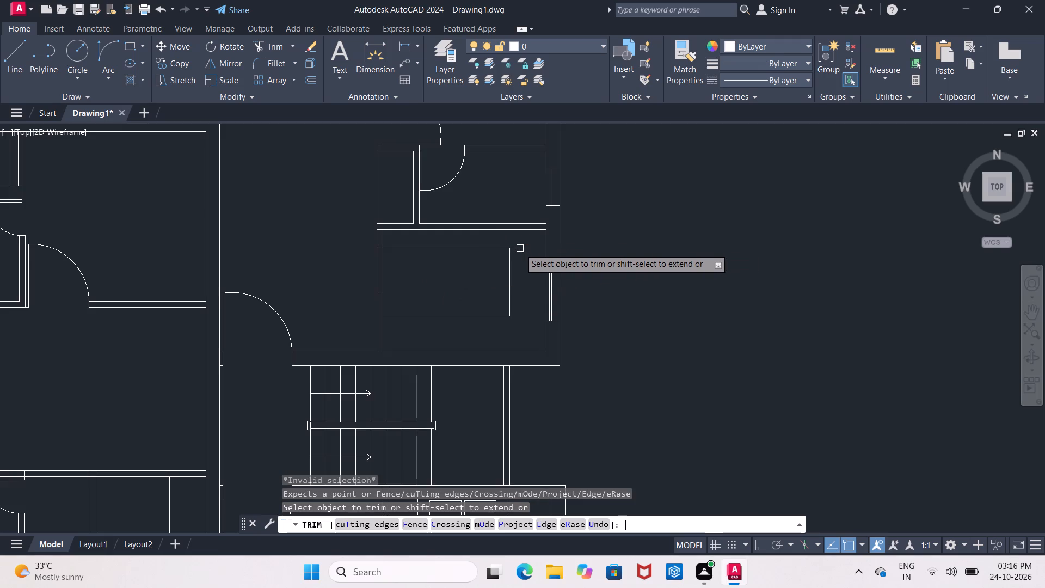
key(e)
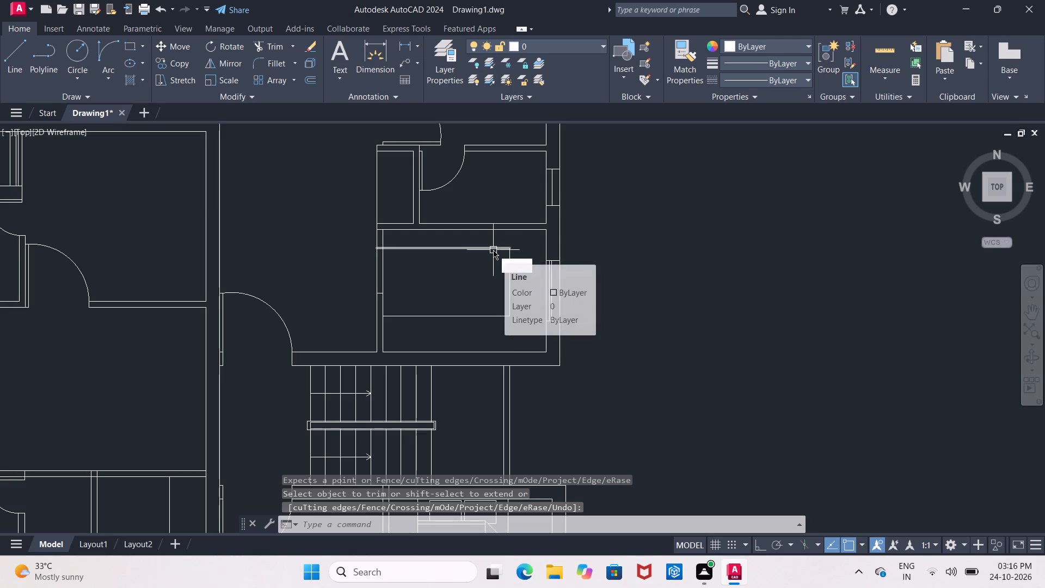
text(x)
key(space)
key(space)
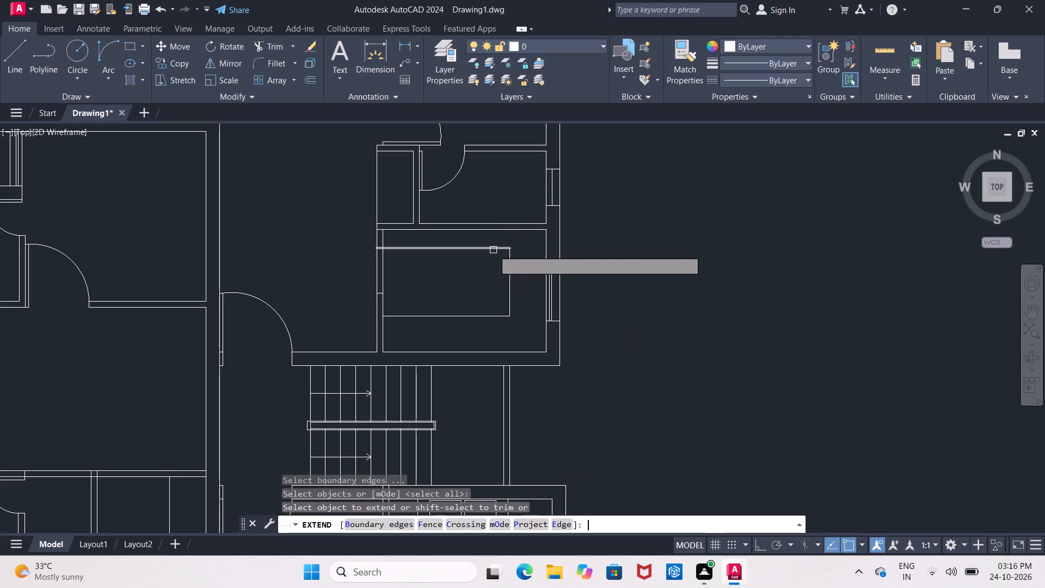
click(493, 250)
click(485, 244)
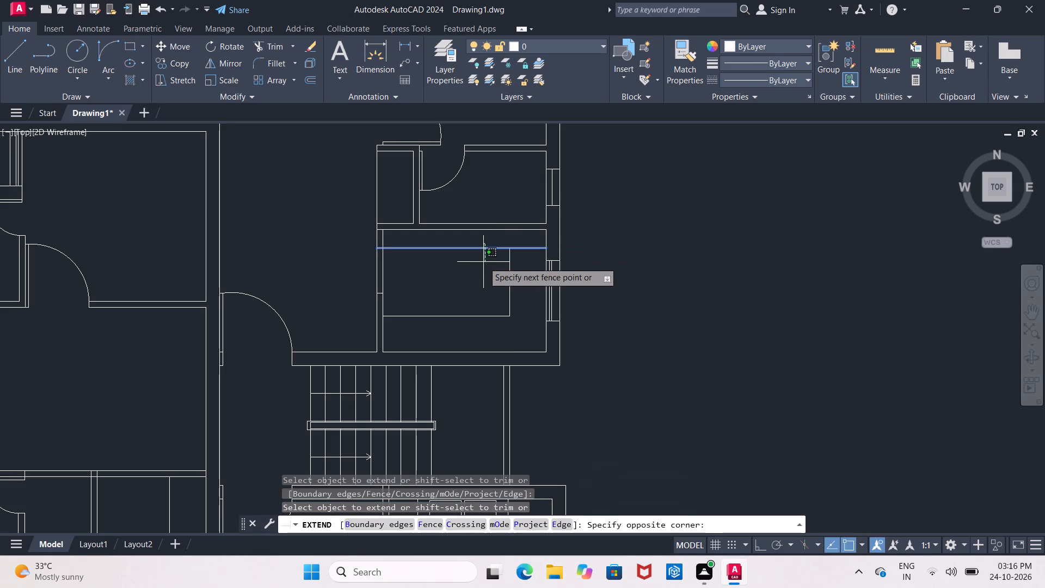
click(483, 262)
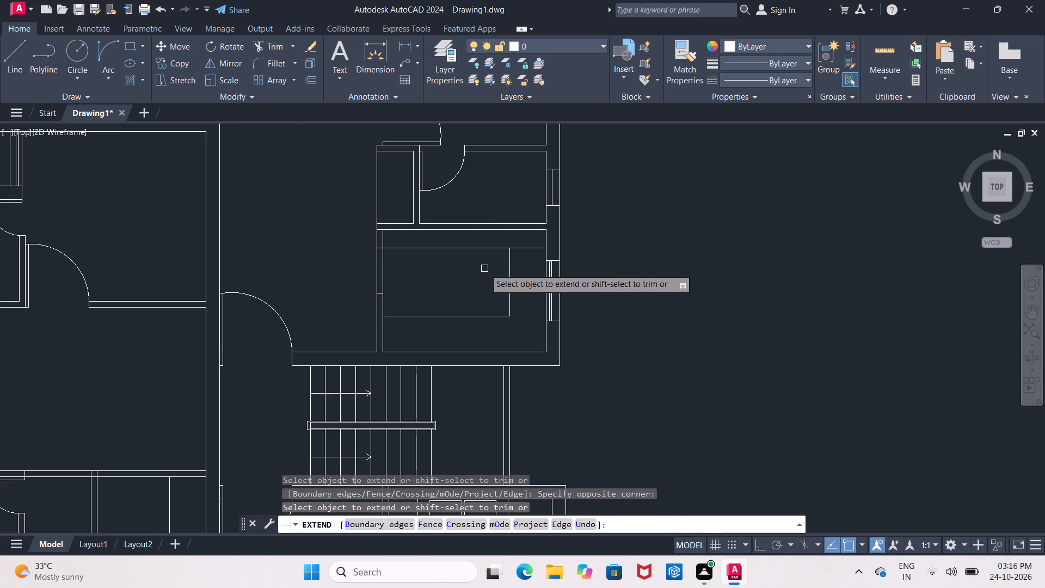
key(Escape)
Copy the southern unit's dining table, refrigerator, stove, kitchen sink, bathroom faucet and toilet about 29'-10" straight north into the northern unit.
scroll(484, 268, down, 4)
scroll(476, 354, up, 1)
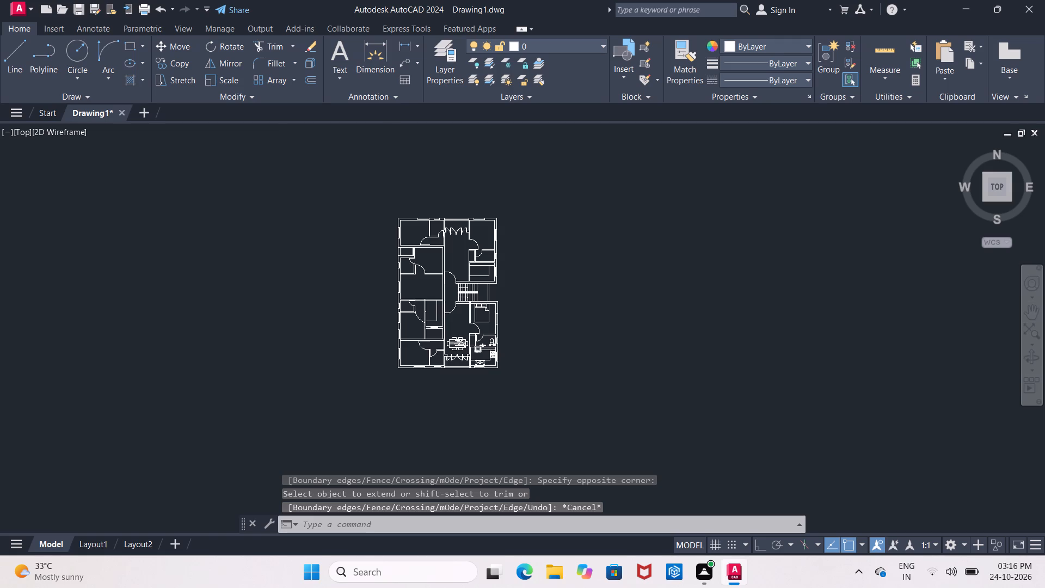
scroll(476, 354, up, 3)
middle_drag(476, 354, 470, 305)
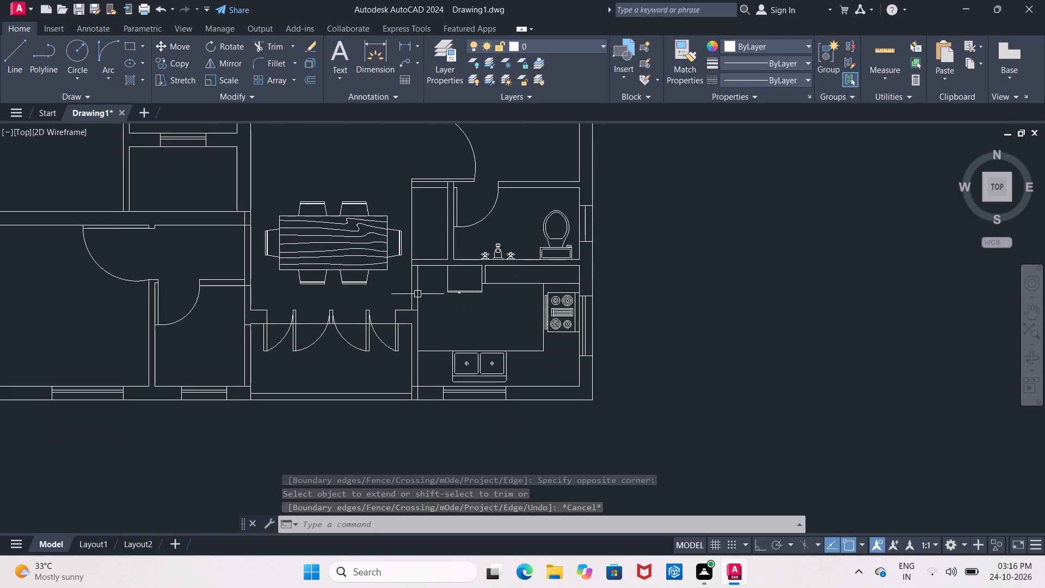
click(369, 266)
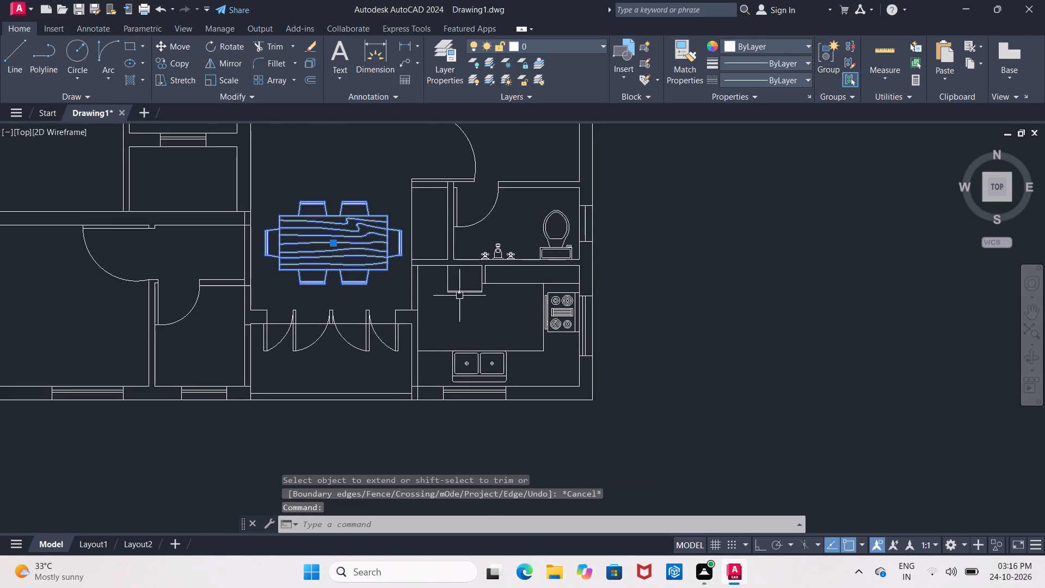
click(459, 296)
click(560, 309)
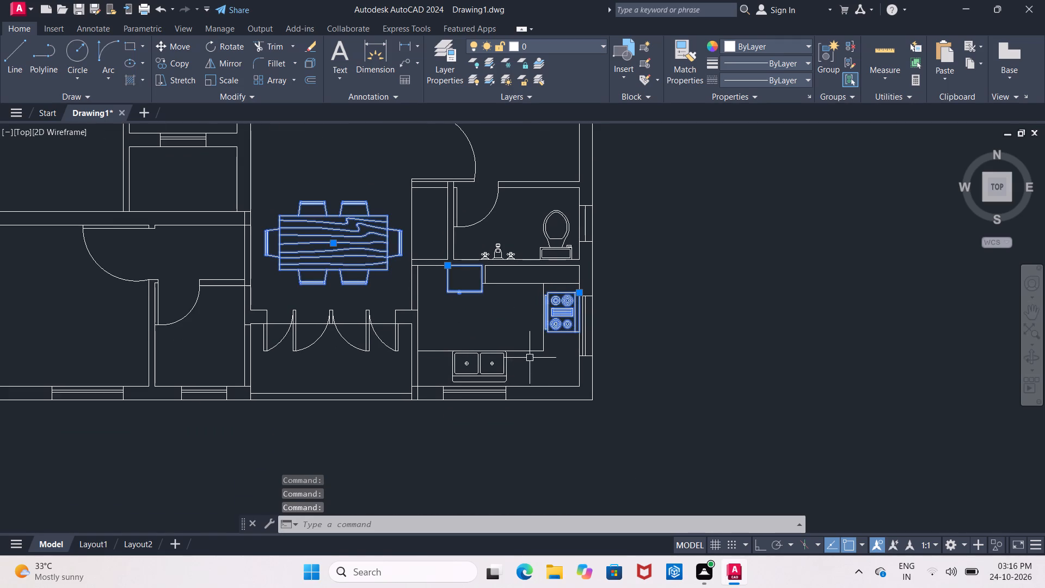
click(501, 361)
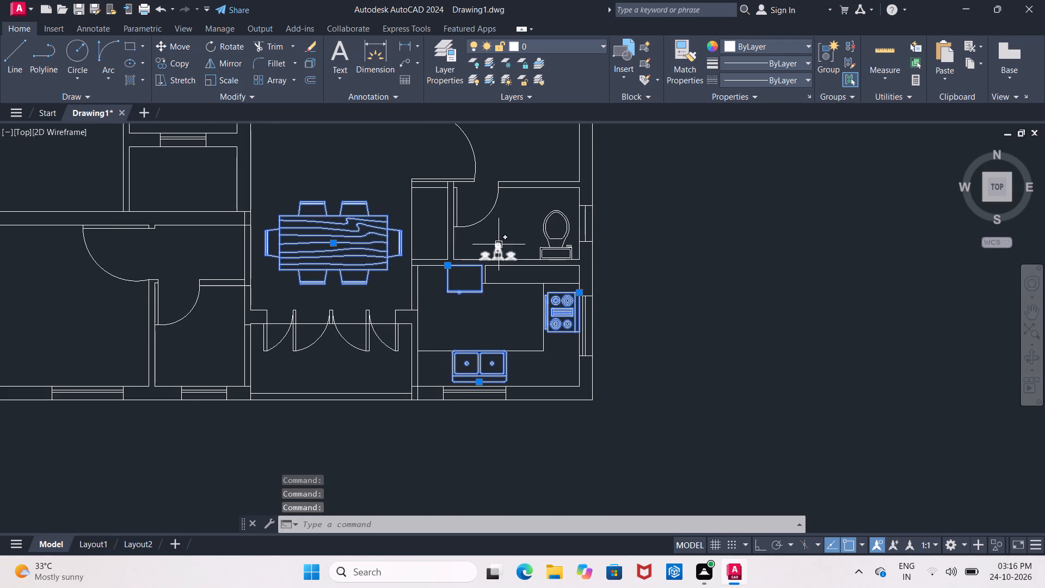
click(497, 245)
click(548, 216)
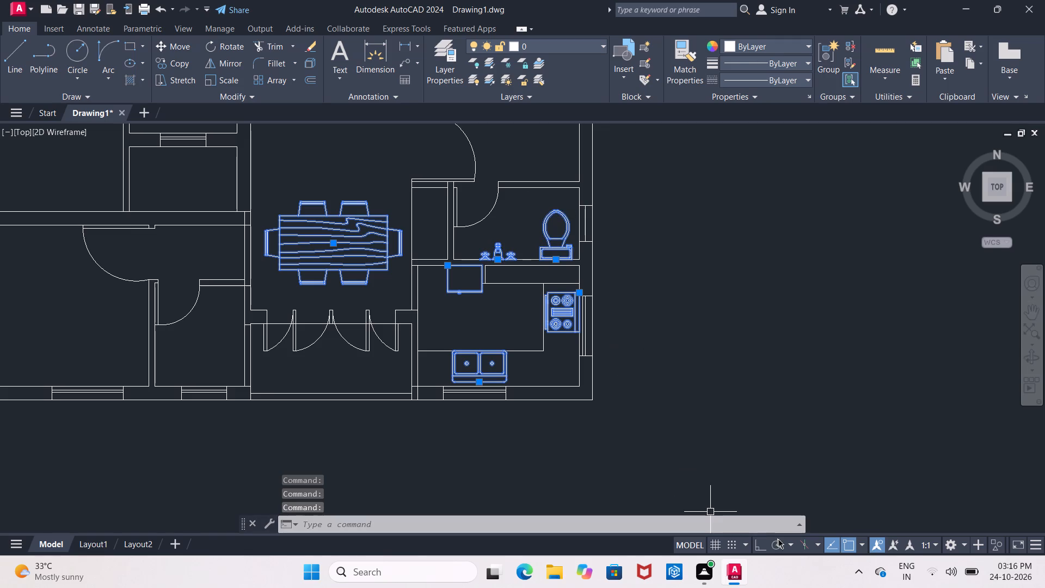
click(761, 544)
click(171, 62)
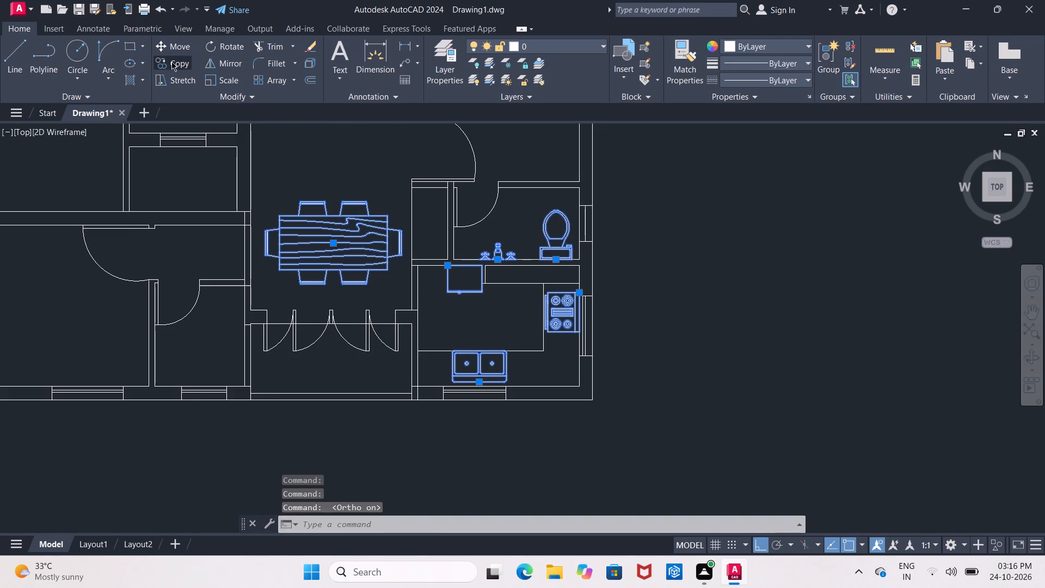
middle_drag(488, 226, 483, 376)
click(485, 293)
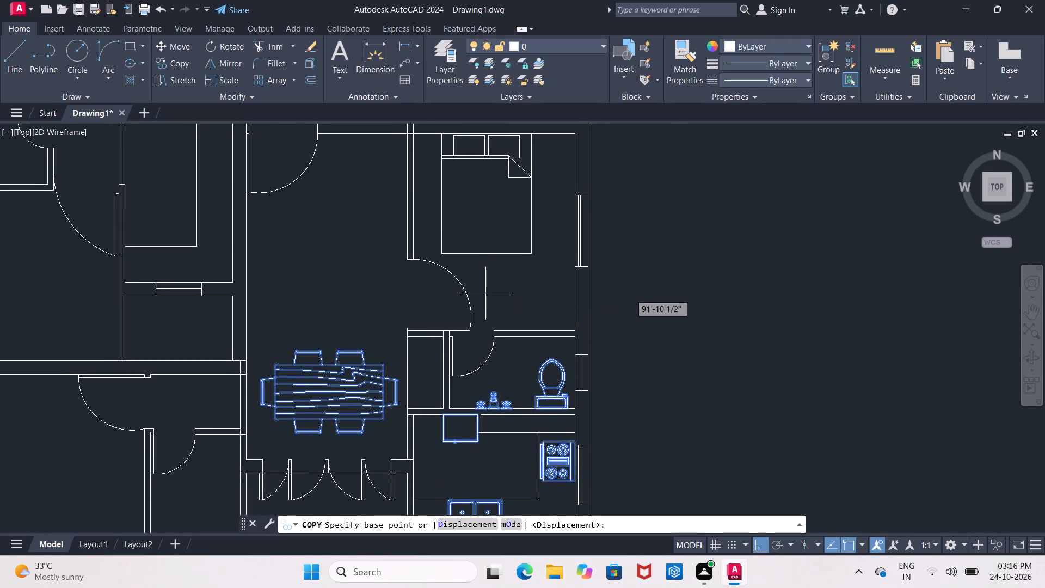
middle_drag(484, 282, 490, 351)
middle_drag(488, 307, 488, 373)
middle_drag(489, 267, 499, 402)
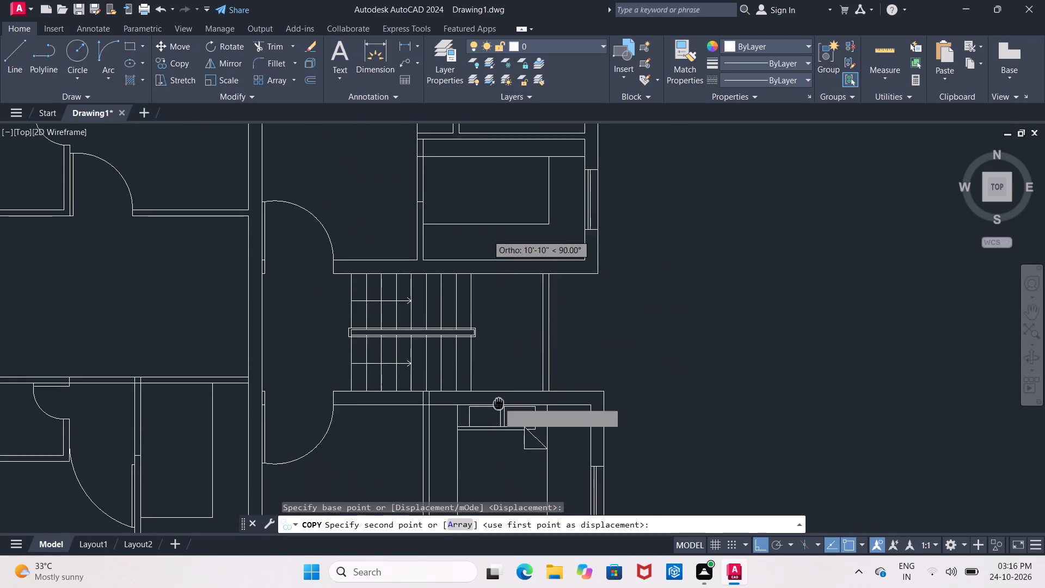
middle_drag(500, 274, 502, 408)
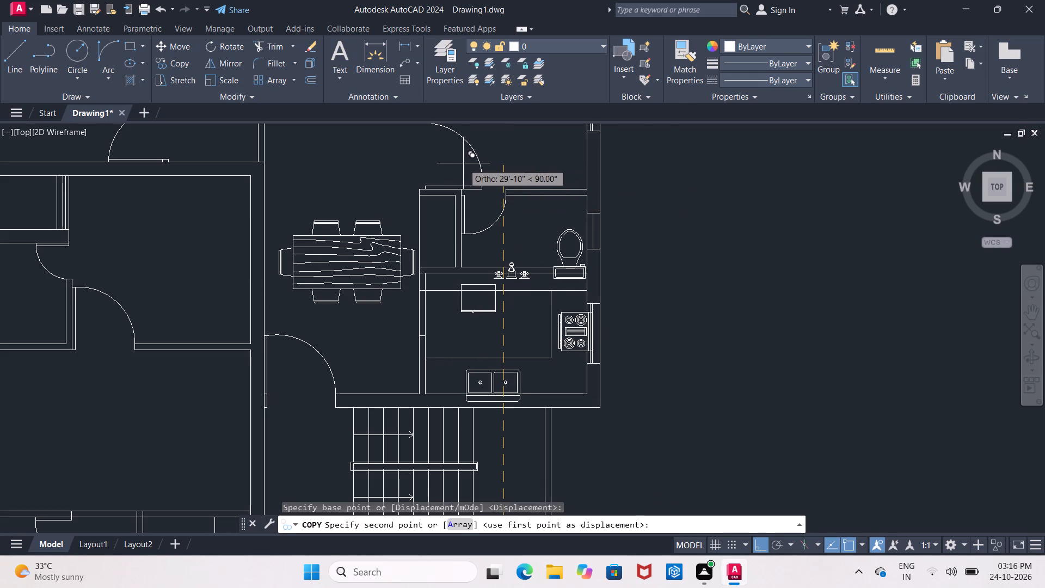
click(463, 163)
key(Escape)
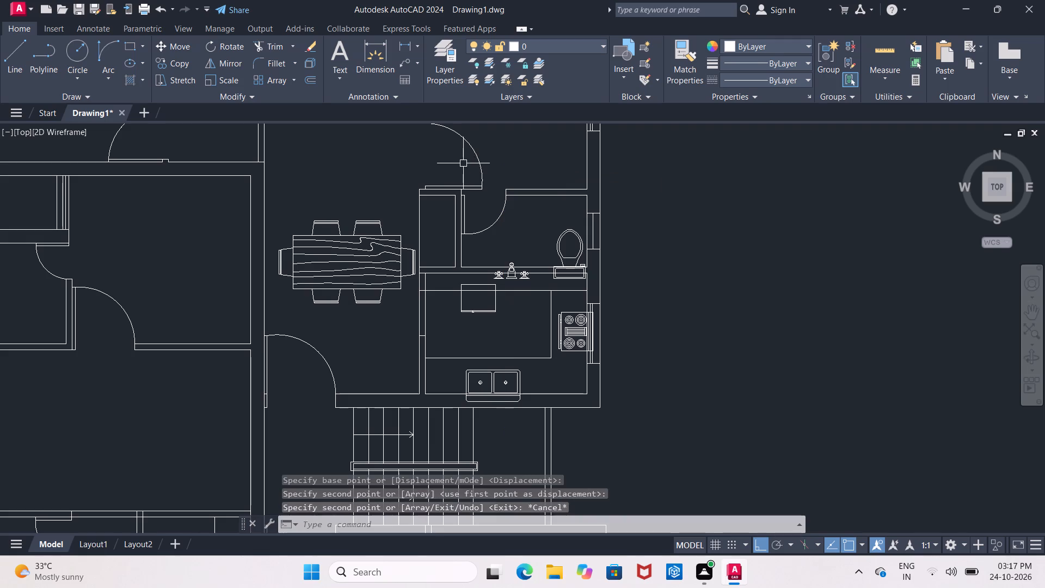
Move the copied double-bowl sink about 7 1/2" north so it sits within the northern kitchen's south counter.
scroll(507, 296, up, 1)
scroll(496, 323, down, 1)
middle_drag(496, 323, 475, 204)
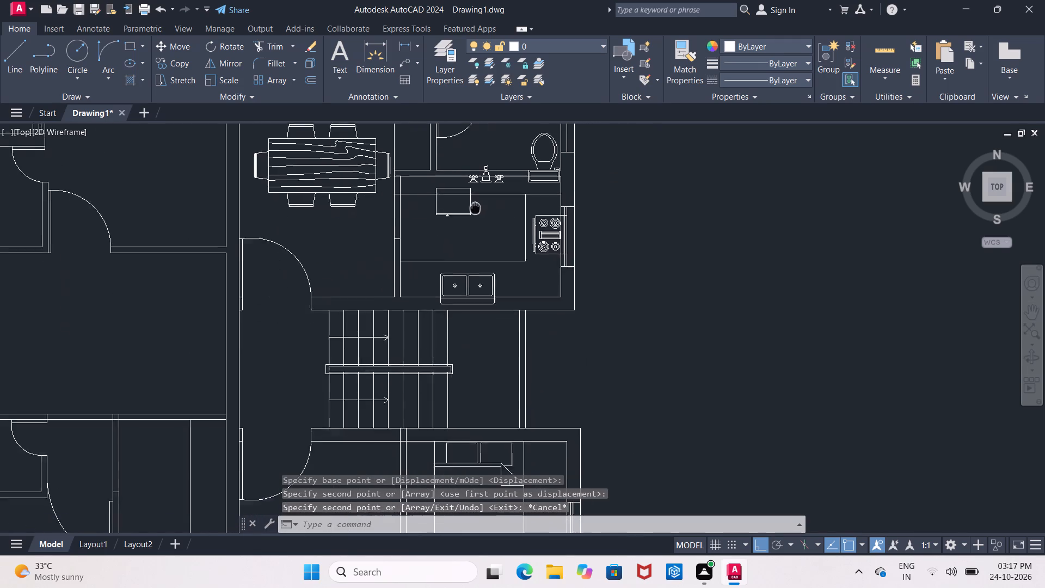
middle_drag(475, 204, 475, 202)
scroll(482, 263, up, 2)
click(468, 259)
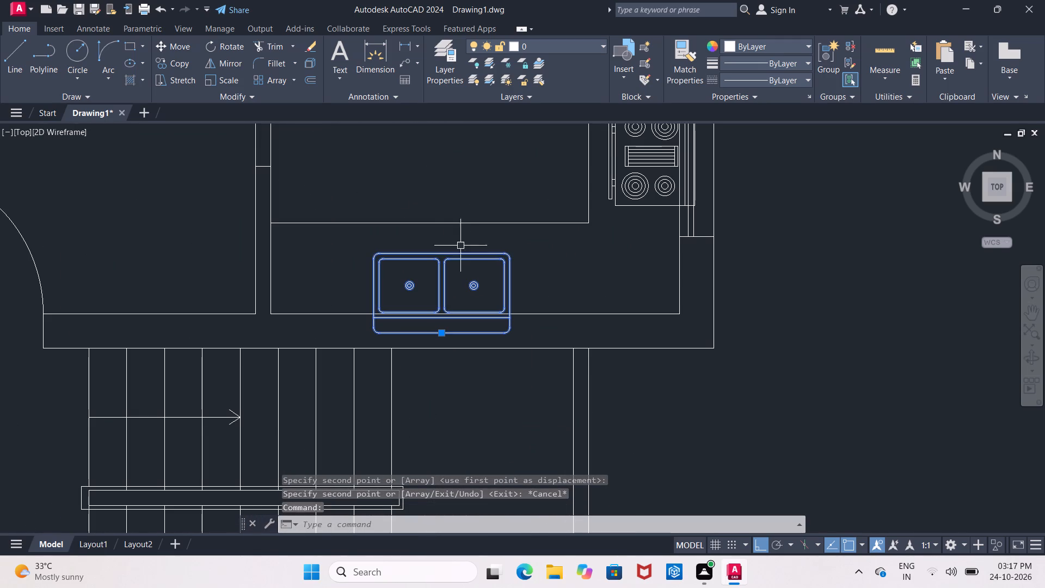
click(180, 47)
scroll(463, 238, down, 3)
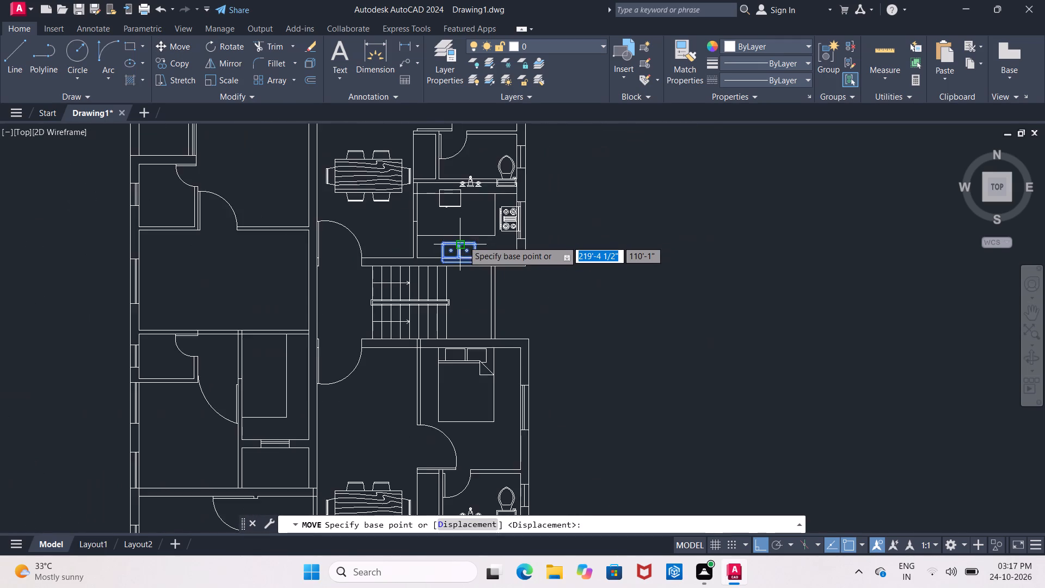
scroll(463, 241, down, 1)
middle_drag(485, 192, 473, 259)
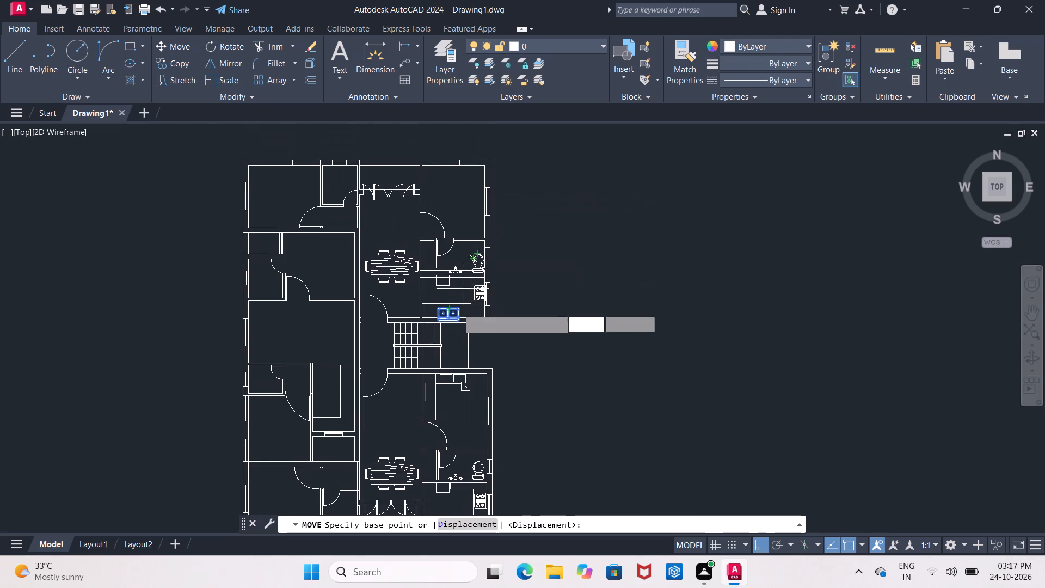
scroll(456, 307, up, 4)
click(443, 277)
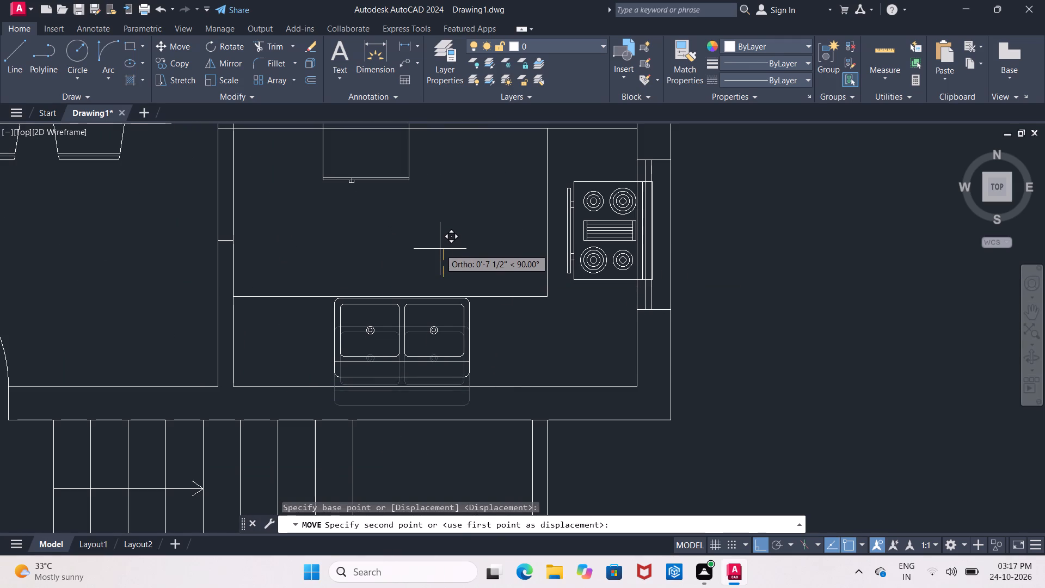
click(440, 249)
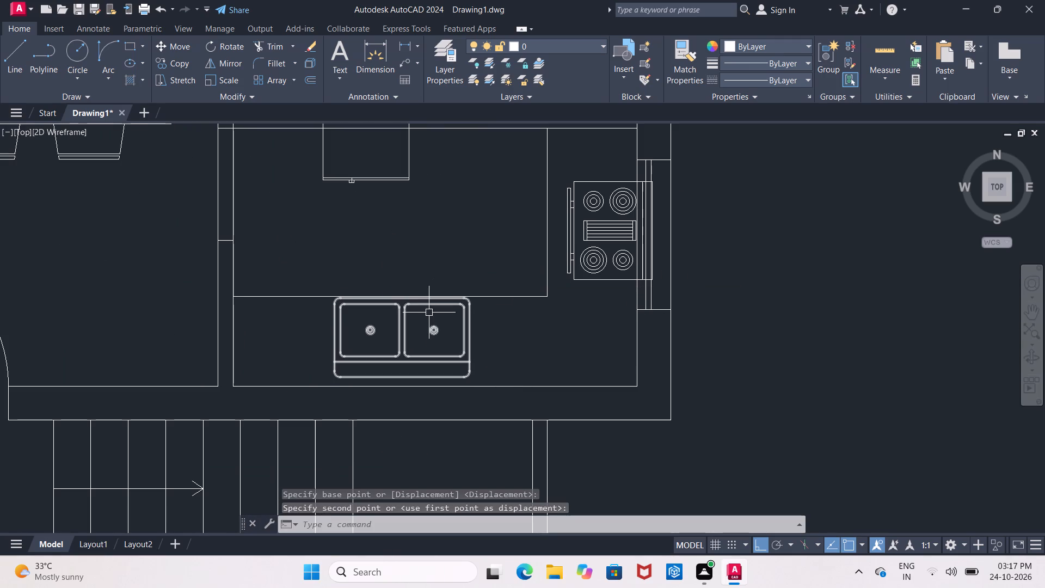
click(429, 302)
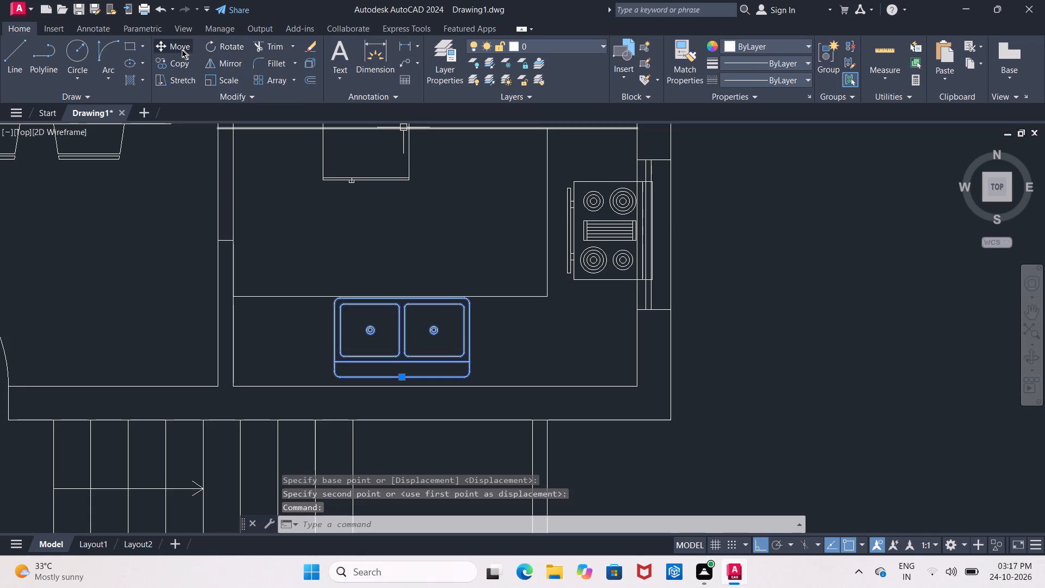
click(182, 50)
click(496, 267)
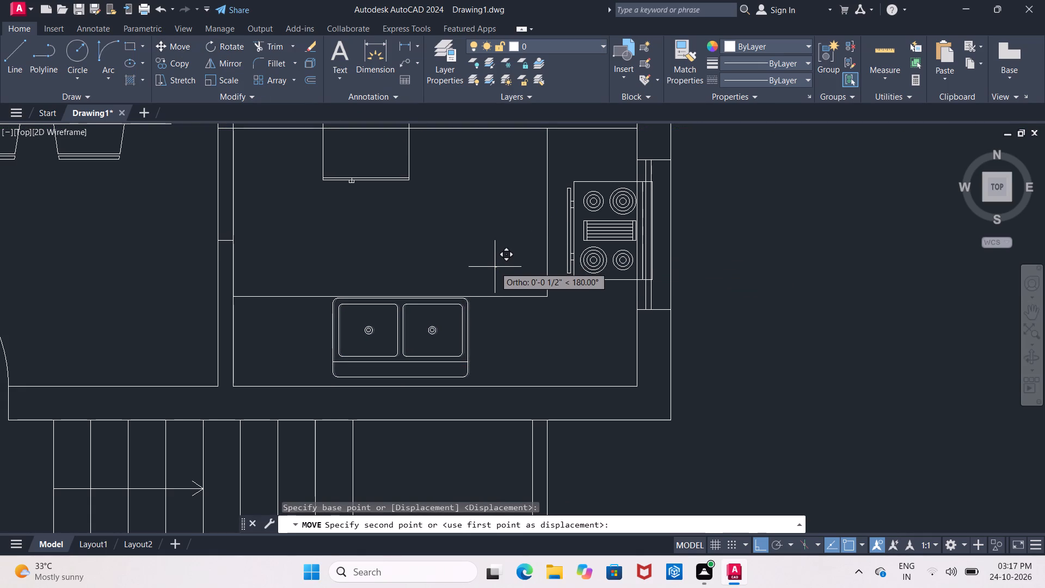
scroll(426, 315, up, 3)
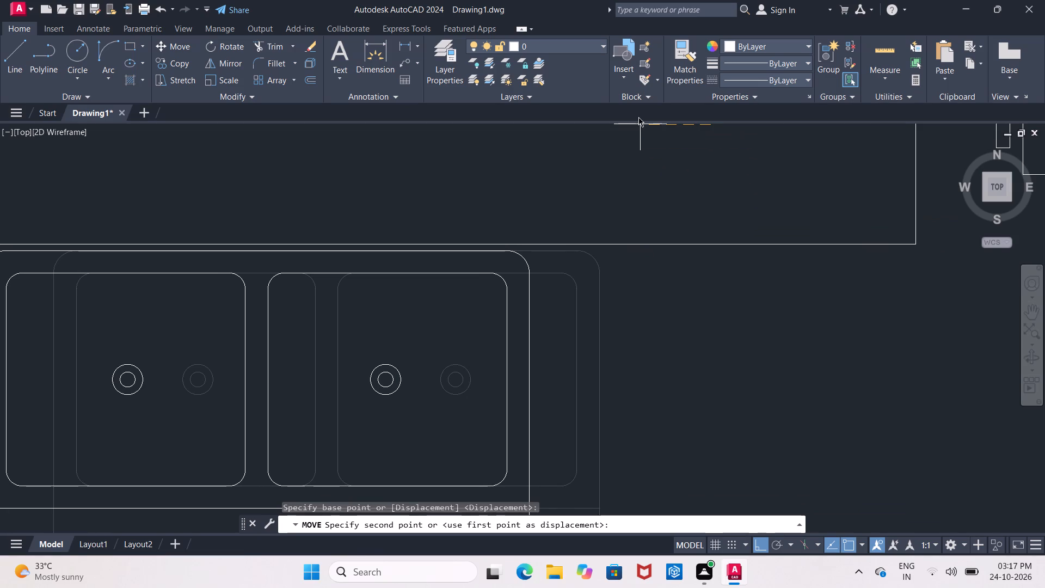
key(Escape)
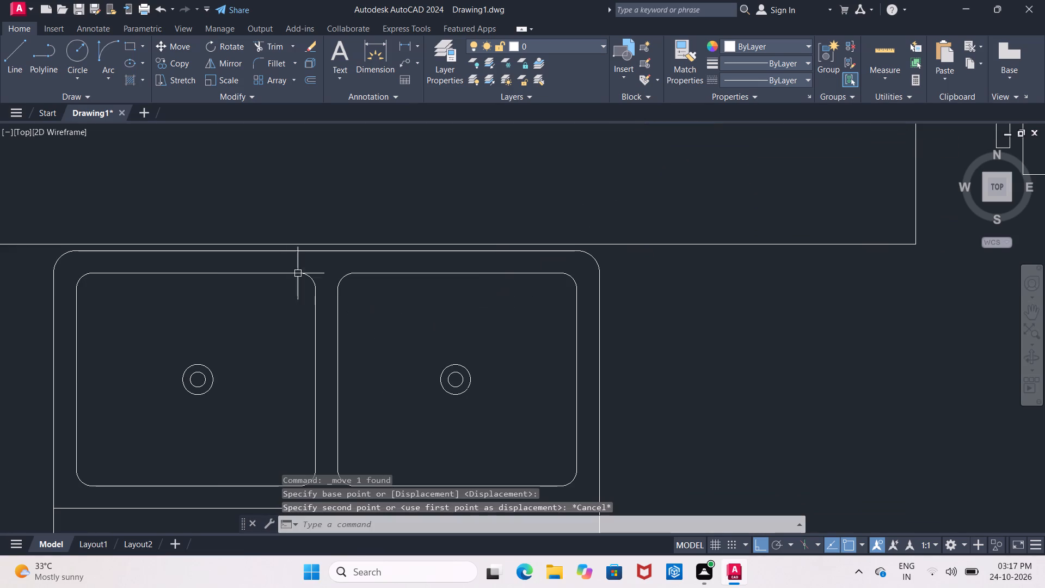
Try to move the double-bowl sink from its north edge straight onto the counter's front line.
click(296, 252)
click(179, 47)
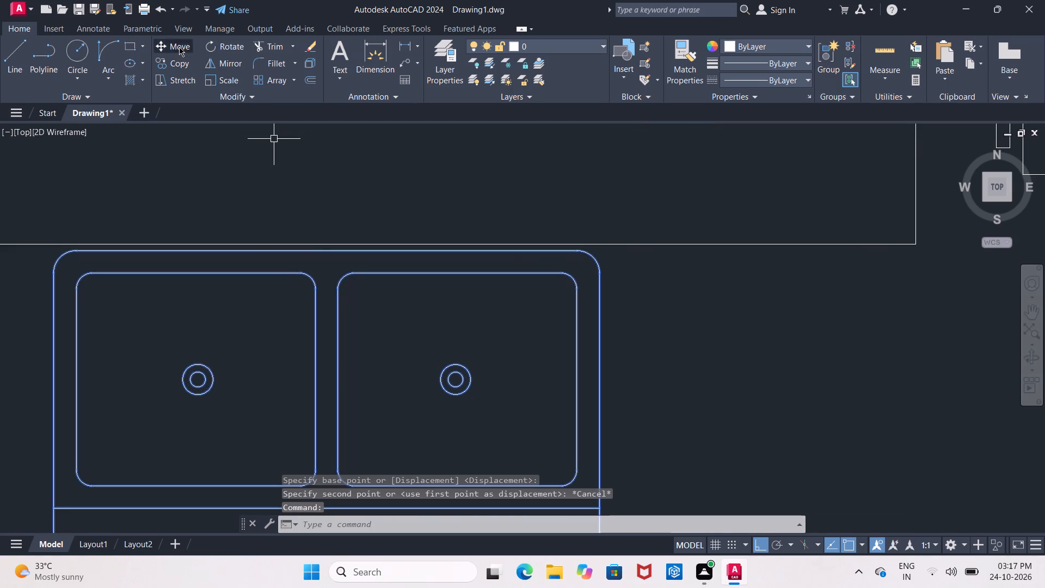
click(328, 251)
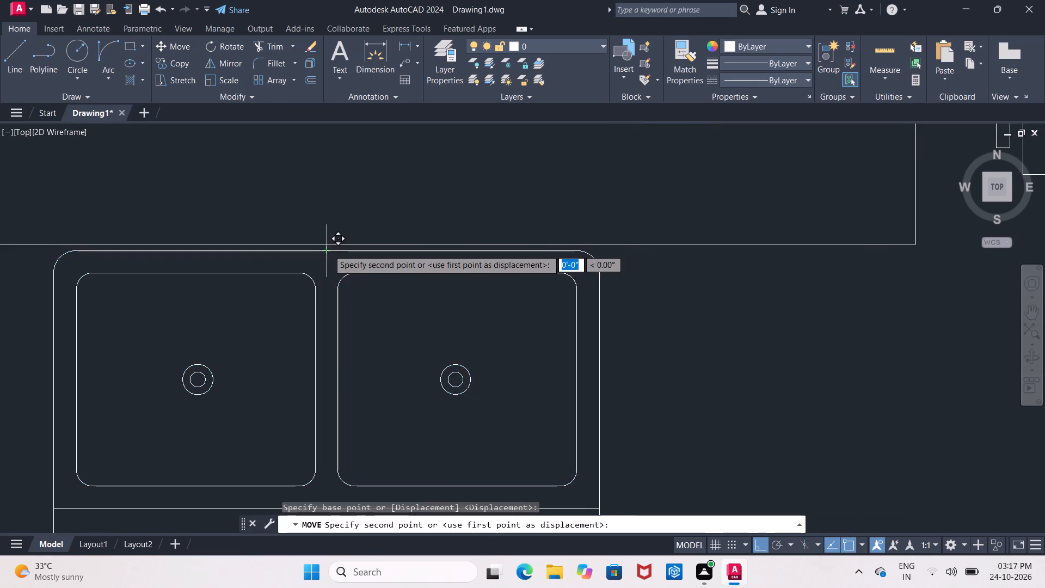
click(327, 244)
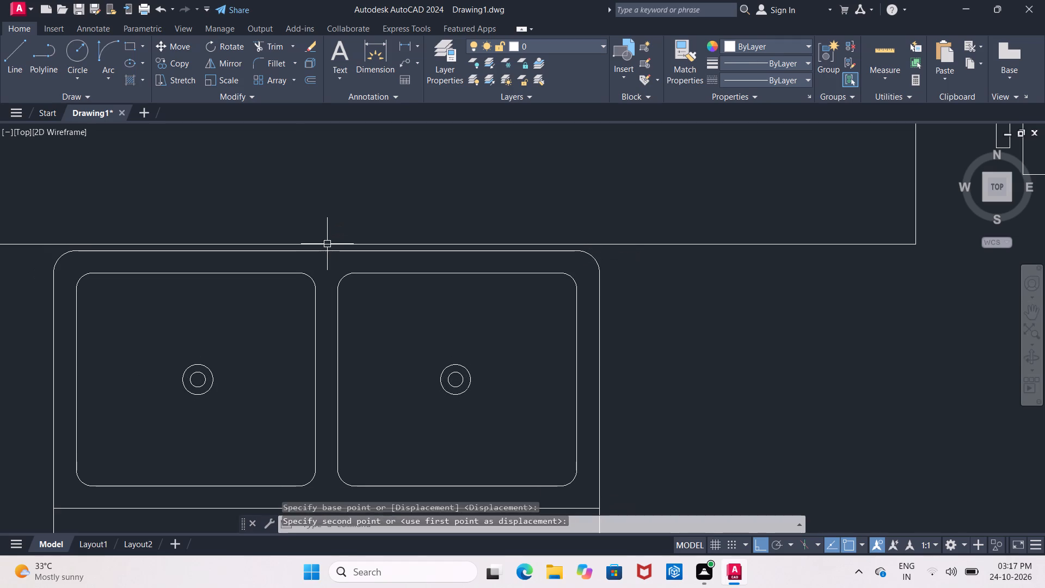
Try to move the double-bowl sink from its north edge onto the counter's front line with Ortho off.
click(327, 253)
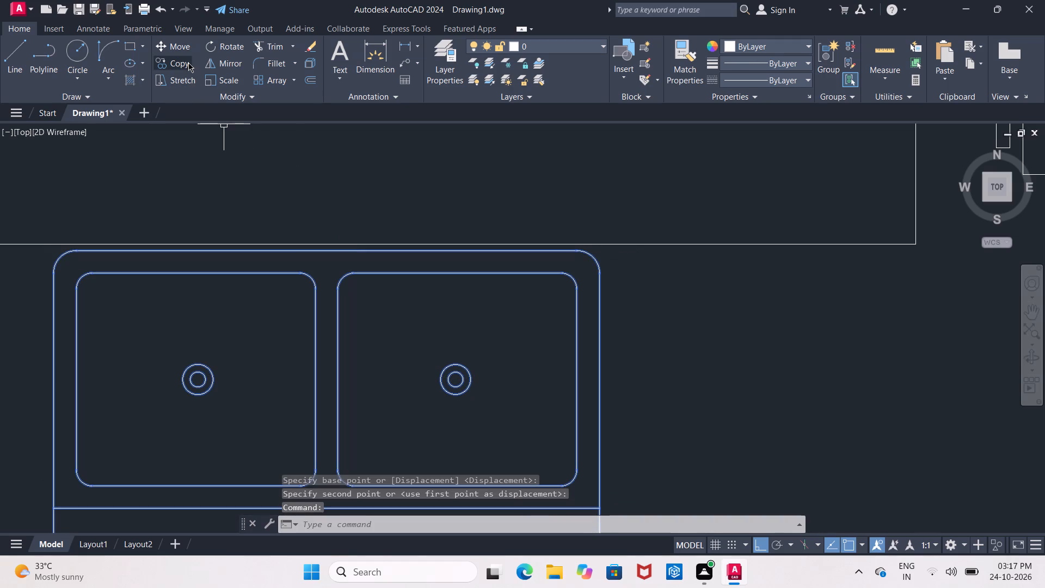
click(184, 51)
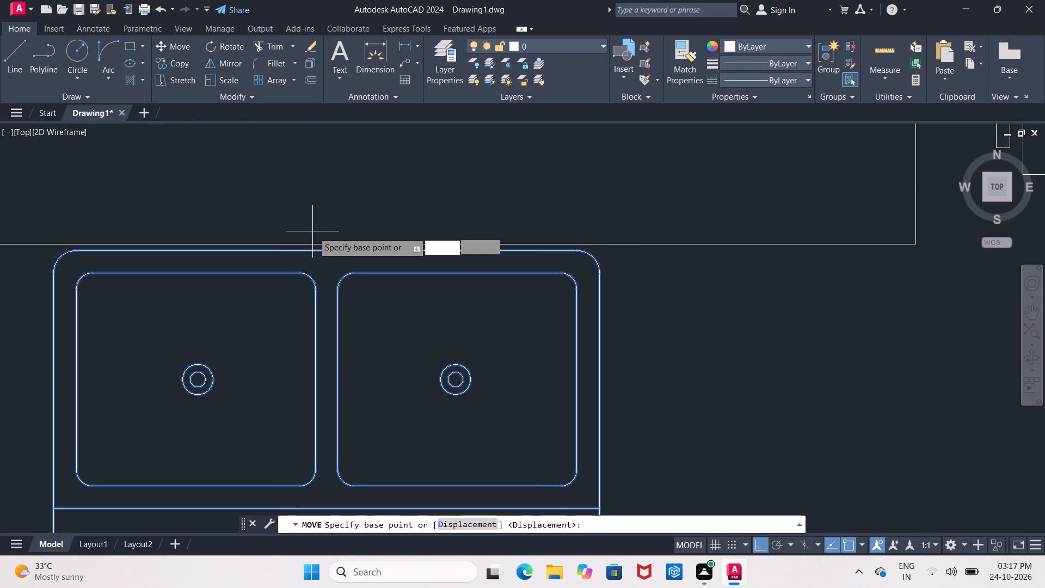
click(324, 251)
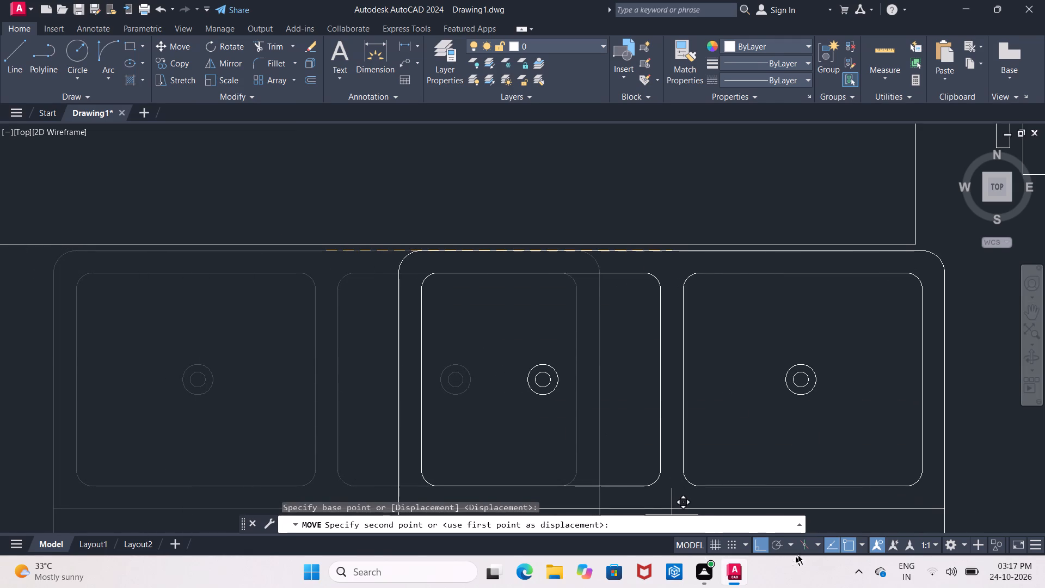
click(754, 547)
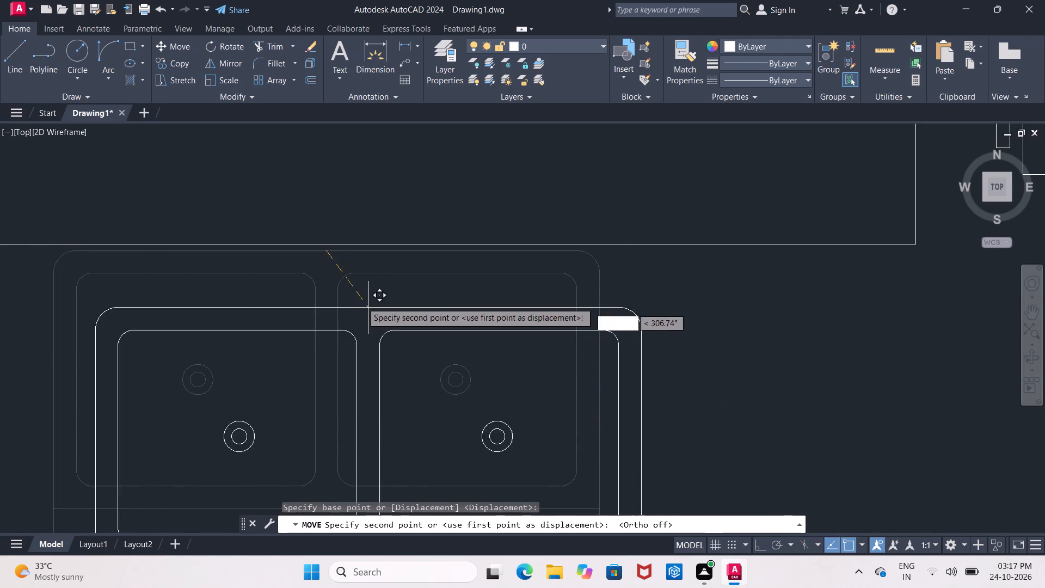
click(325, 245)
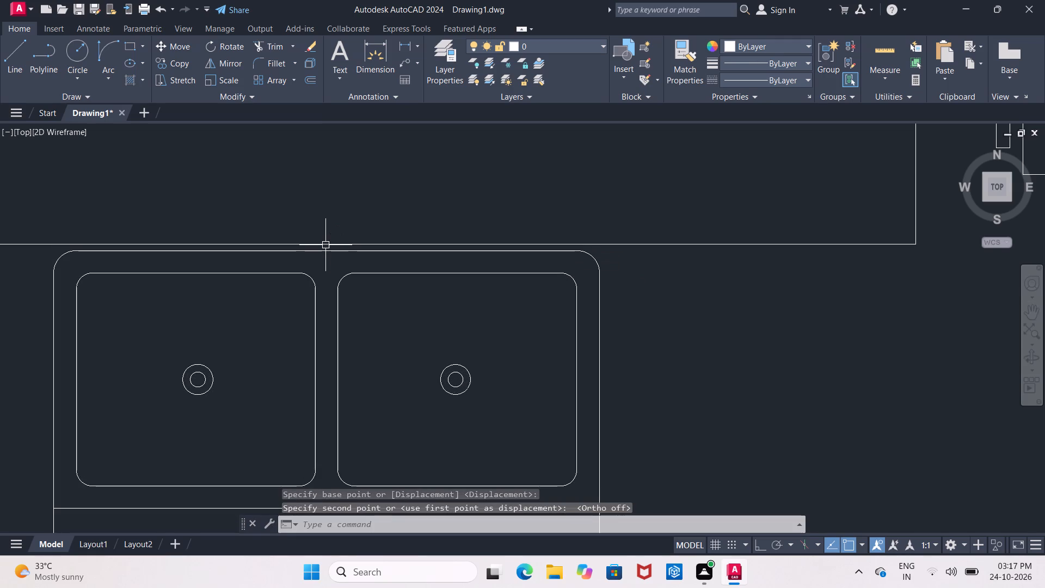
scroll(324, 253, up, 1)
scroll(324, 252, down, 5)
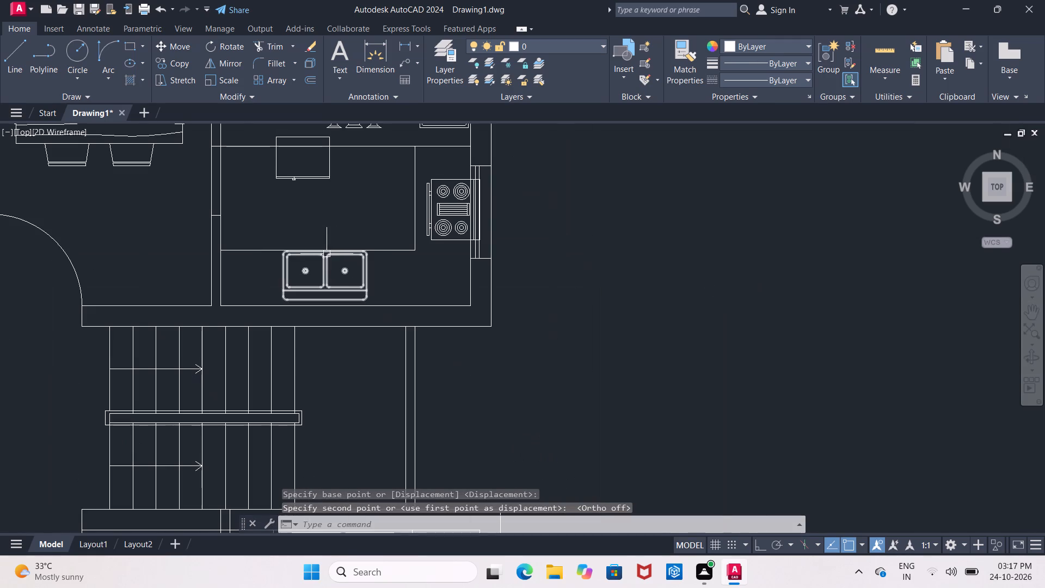
Move the copied stove northwest clear of the east window so its back sits against the northern kitchen's inner east wall.
middle_drag(385, 238, 372, 288)
scroll(438, 247, up, 2)
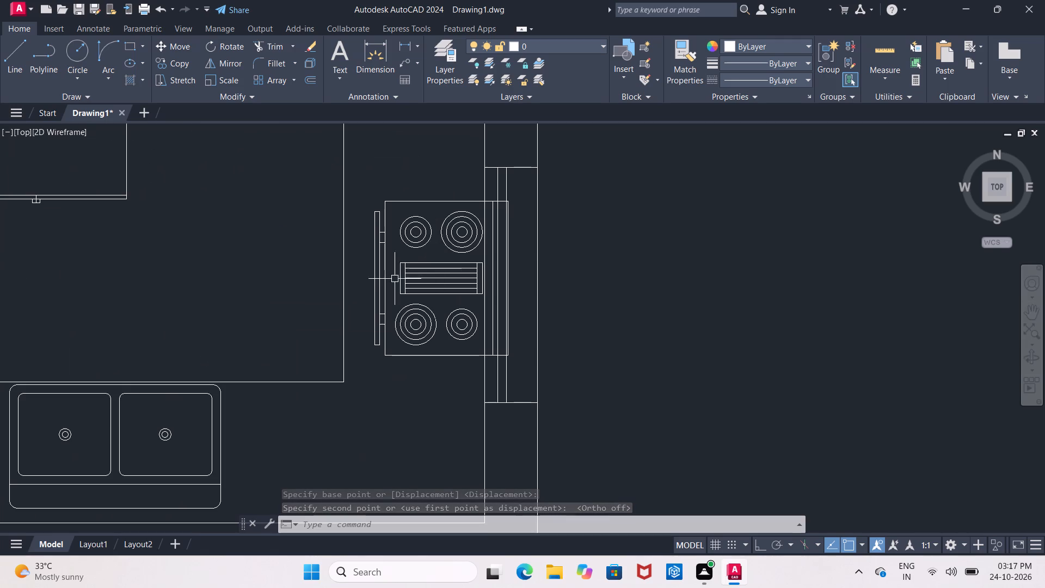
click(382, 276)
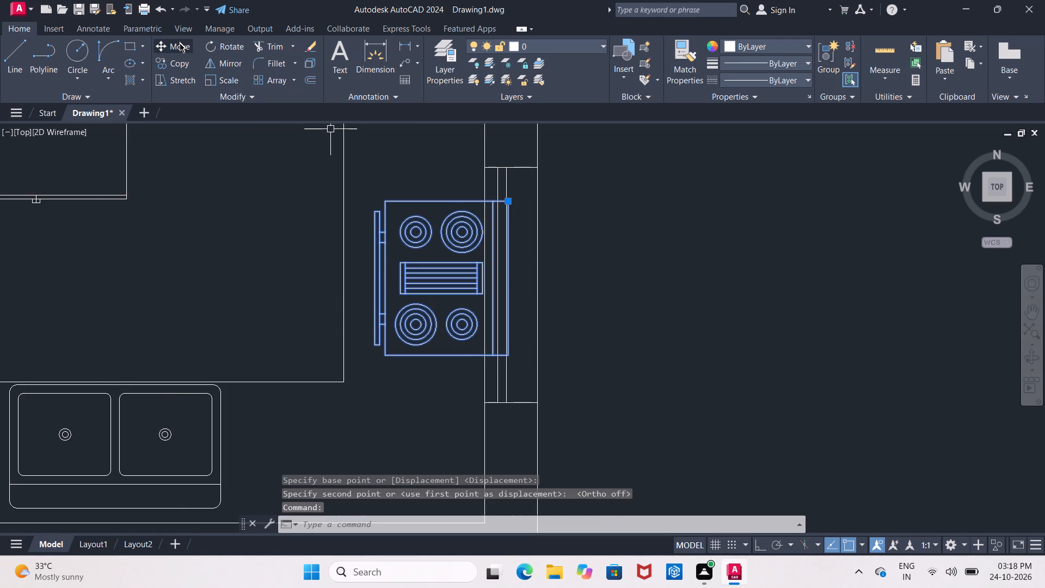
click(180, 43)
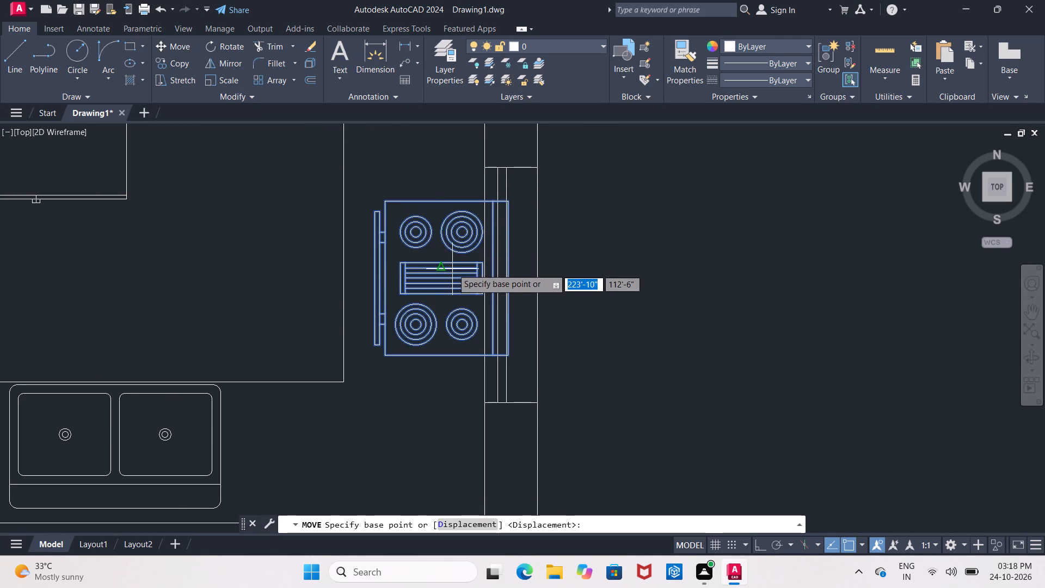
click(438, 253)
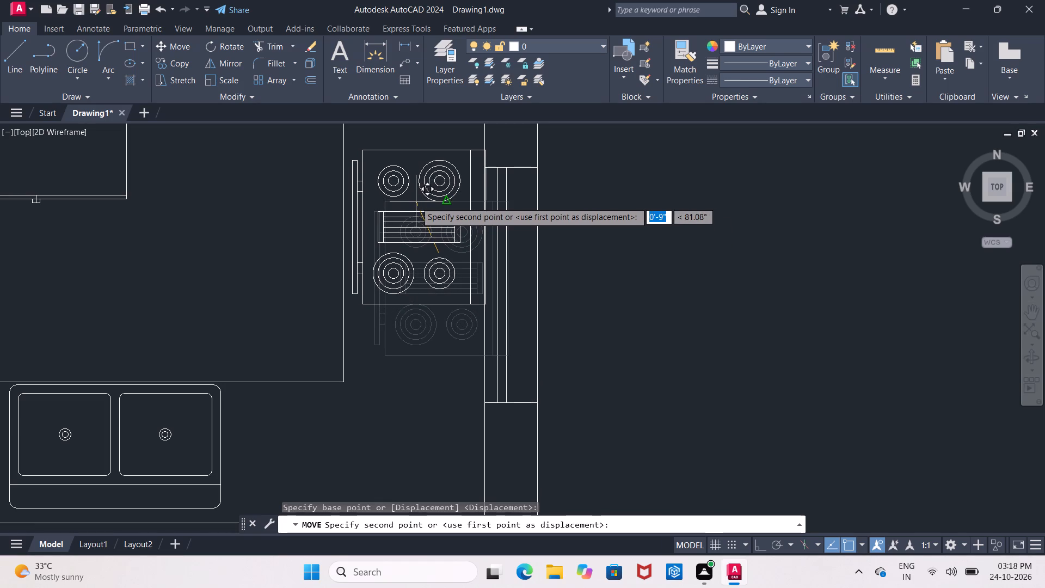
click(414, 204)
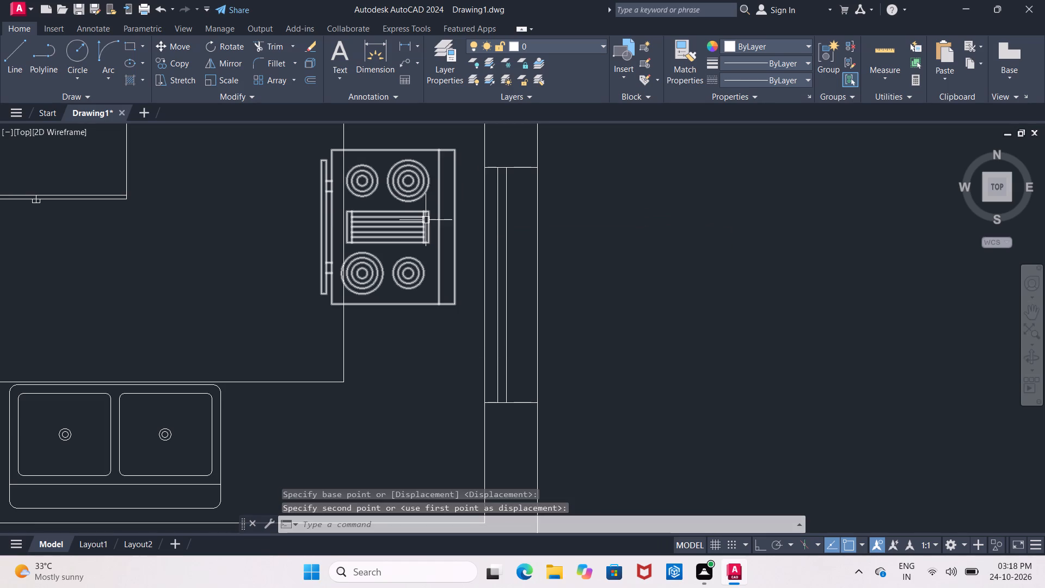
click(426, 220)
click(185, 41)
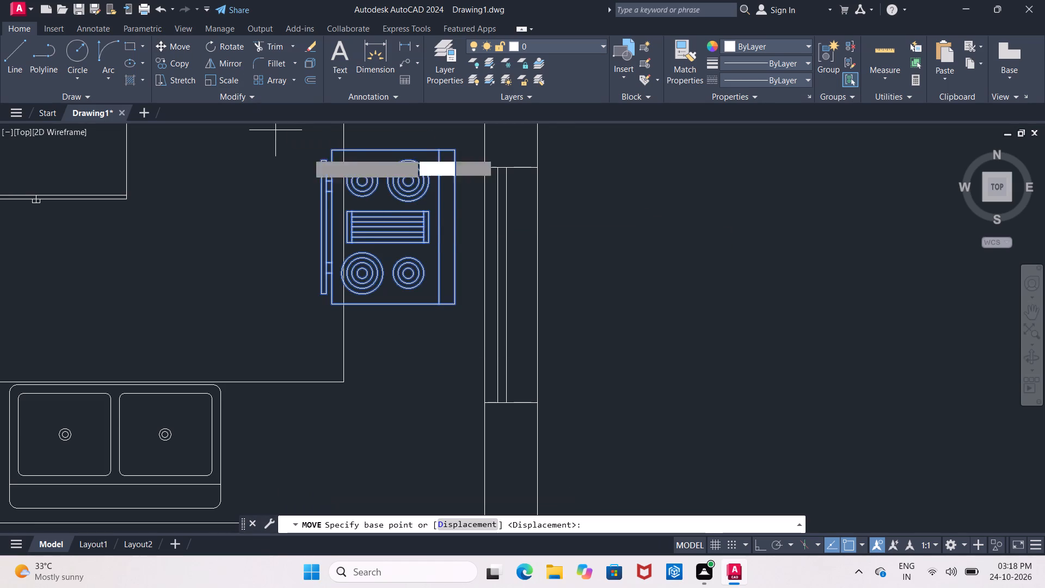
click(385, 199)
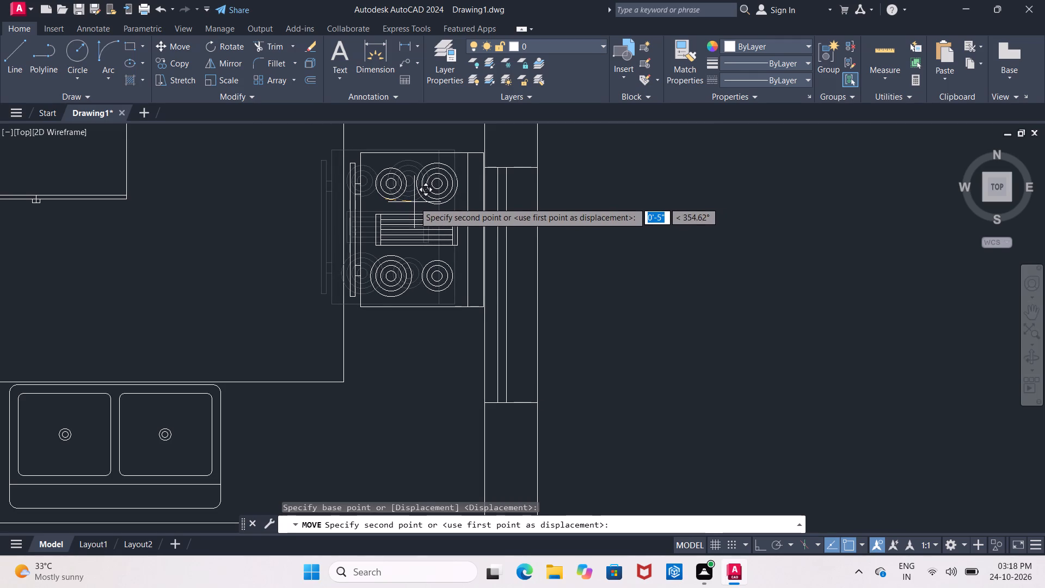
click(414, 202)
Move the copied bathroom faucet and toilet together about 8" straight north, with Ortho on, onto the bathroom's south wall line.
scroll(414, 202, down, 2)
middle_drag(350, 193, 410, 281)
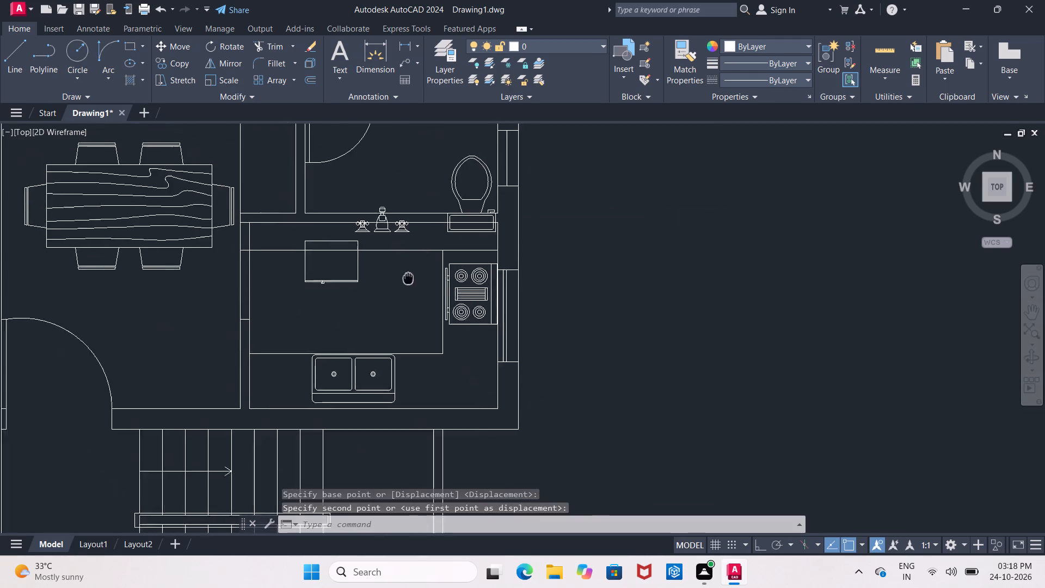
middle_drag(410, 281, 414, 314)
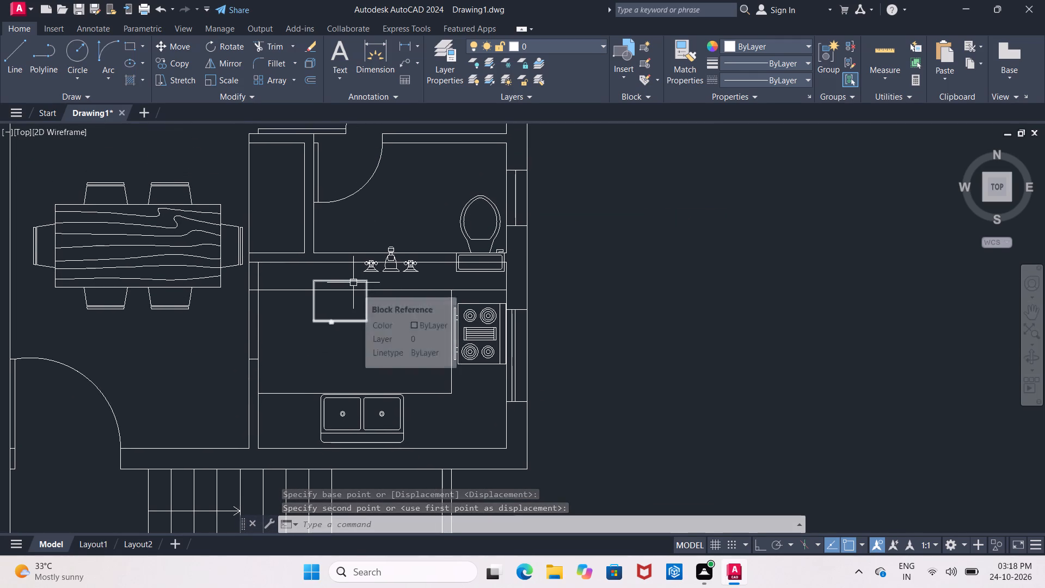
scroll(392, 238, up, 1)
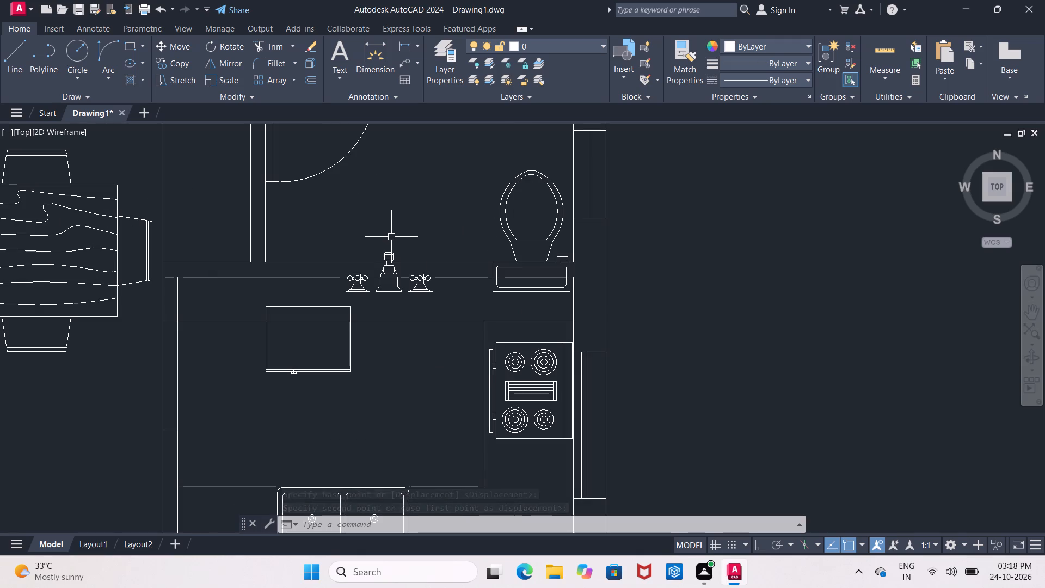
click(389, 250)
click(538, 173)
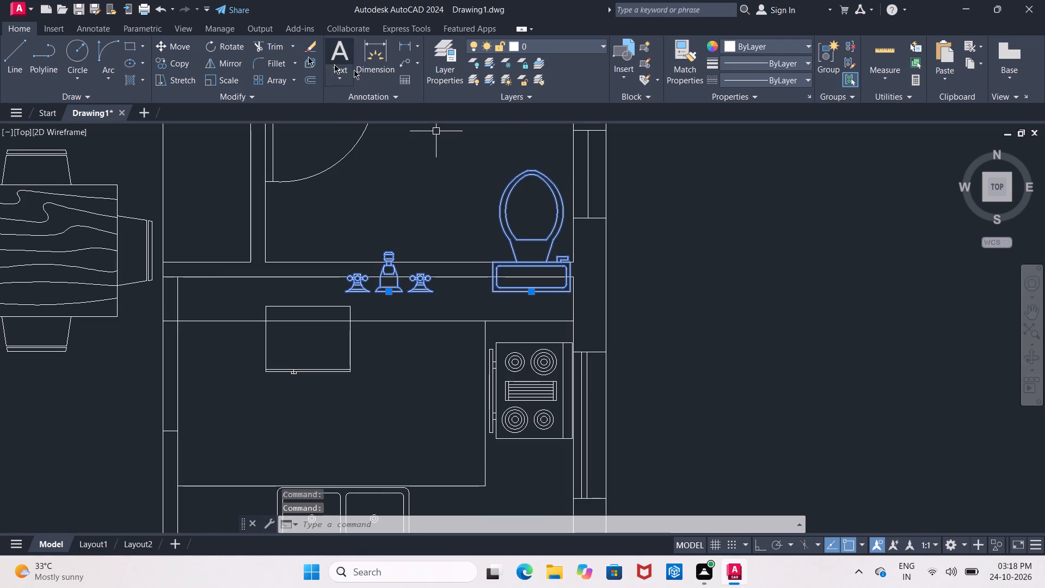
click(181, 46)
click(433, 219)
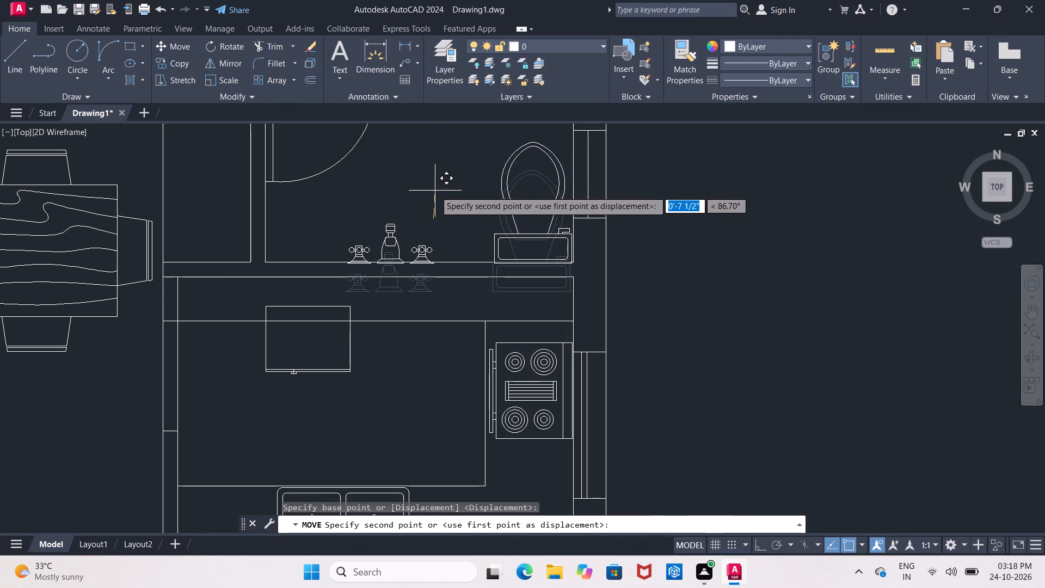
click(760, 547)
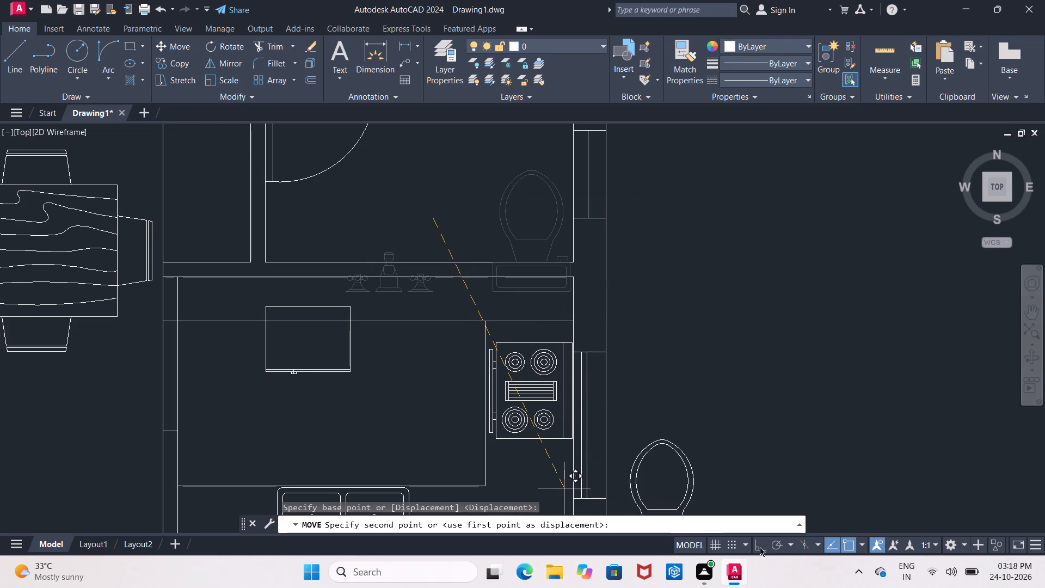
click(427, 189)
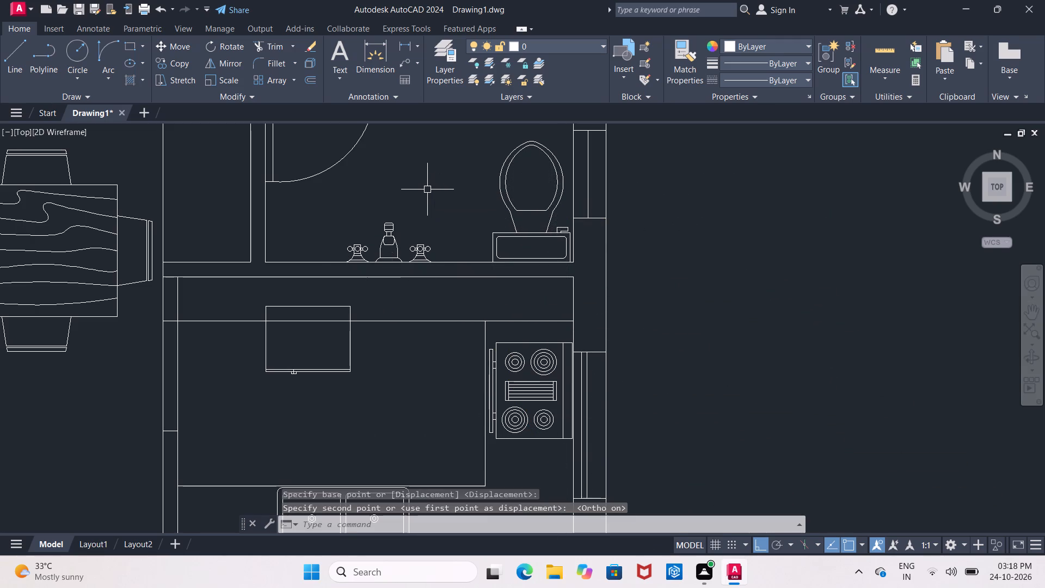
Move the copied refrigerator straight north until its back is close to the northern kitchen's north wall.
scroll(427, 189, down, 1)
scroll(364, 269, up, 1)
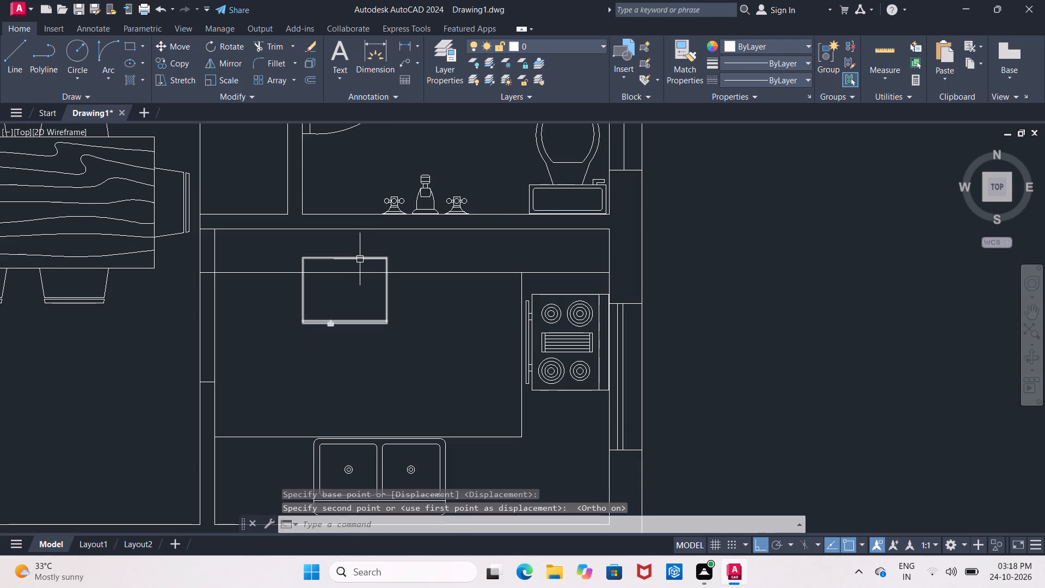
click(360, 259)
click(186, 51)
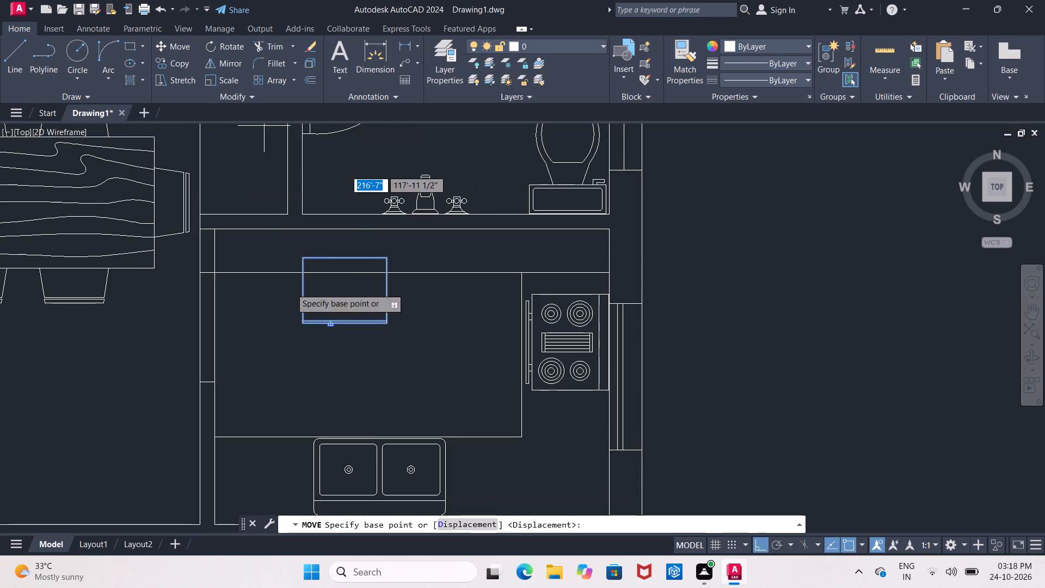
click(346, 374)
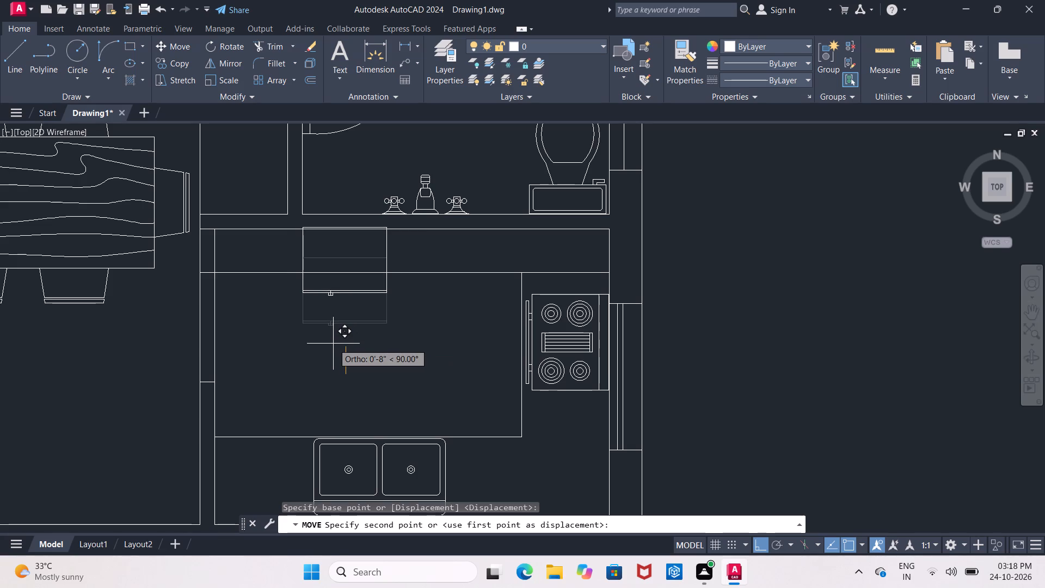
click(333, 346)
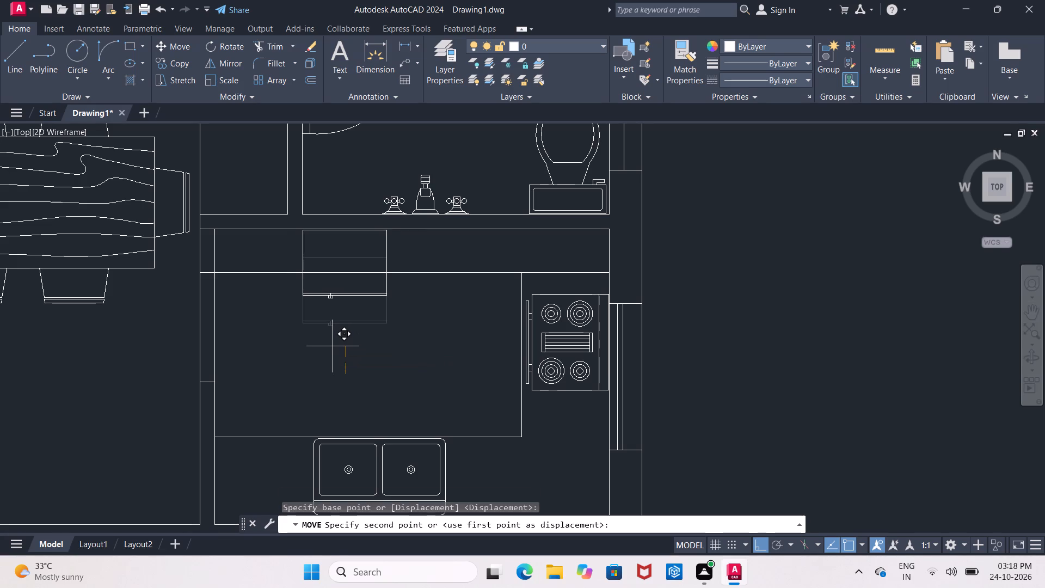
Move the refrigerator slightly west and north, with Ortho off, so its back is flush with the kitchen's north wall line.
scroll(333, 346, down, 5)
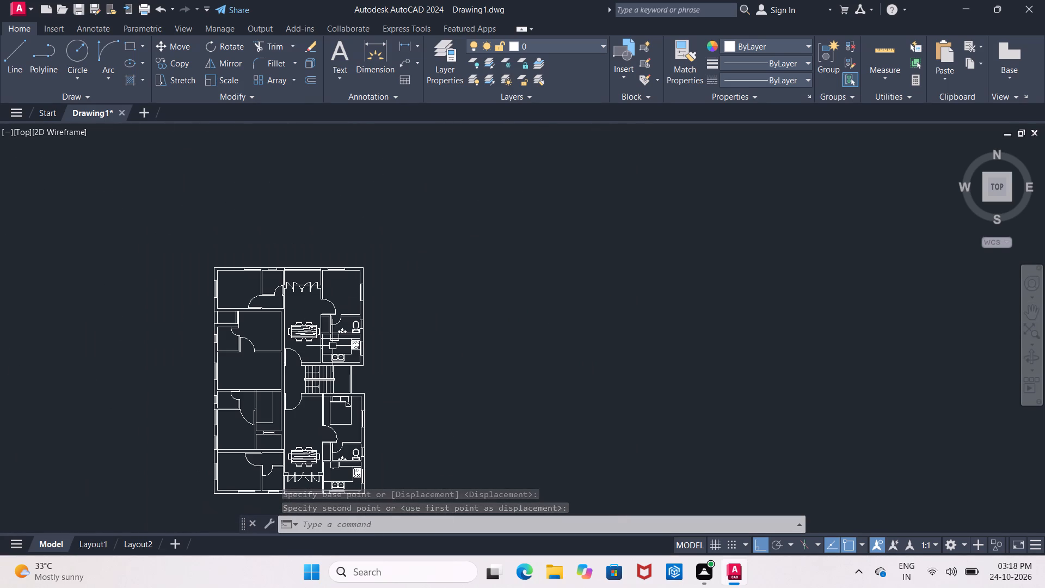
scroll(338, 465, up, 3)
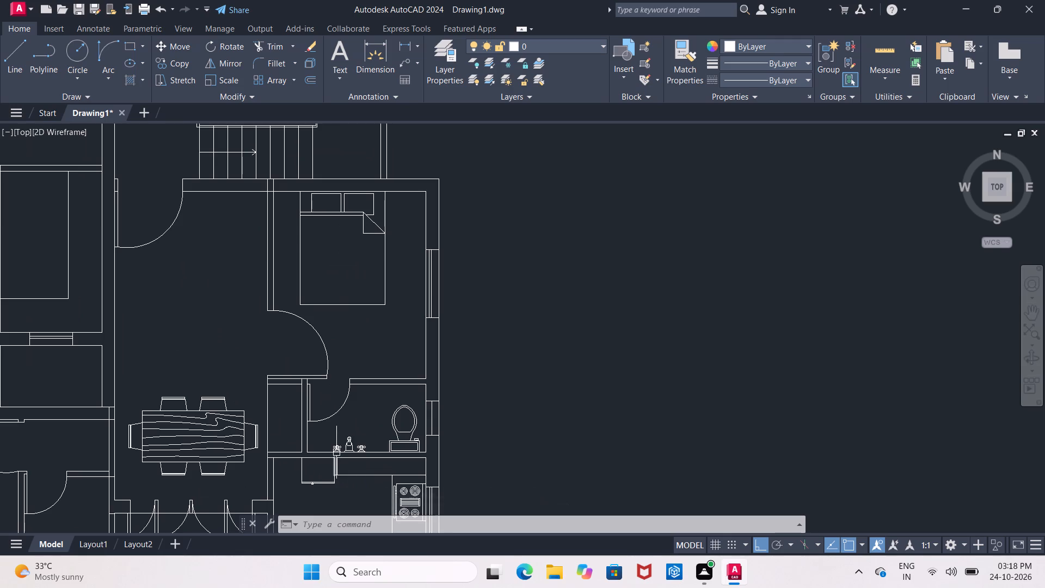
scroll(335, 443, down, 2)
scroll(327, 237, up, 2)
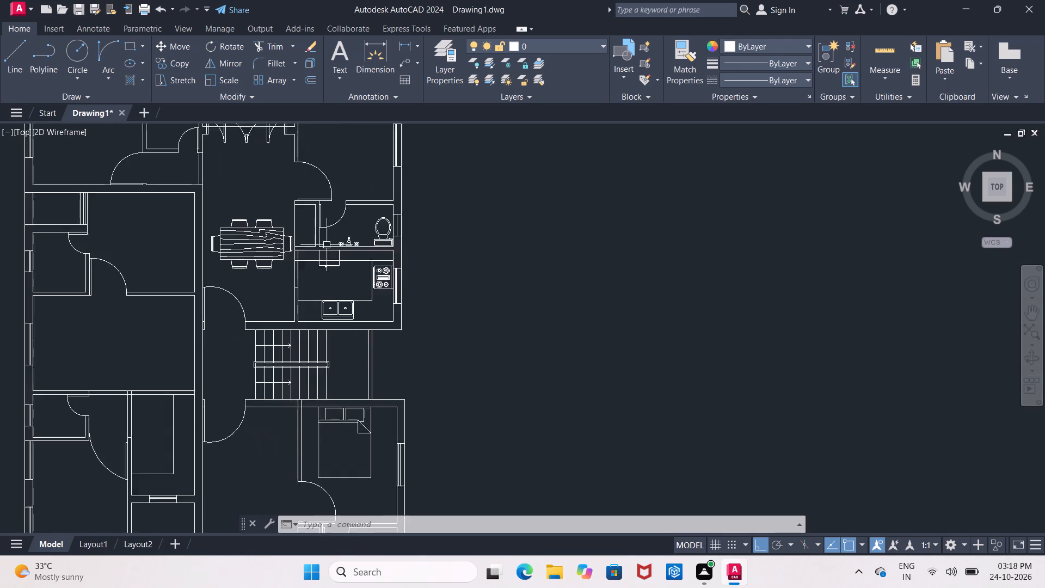
scroll(327, 246, up, 4)
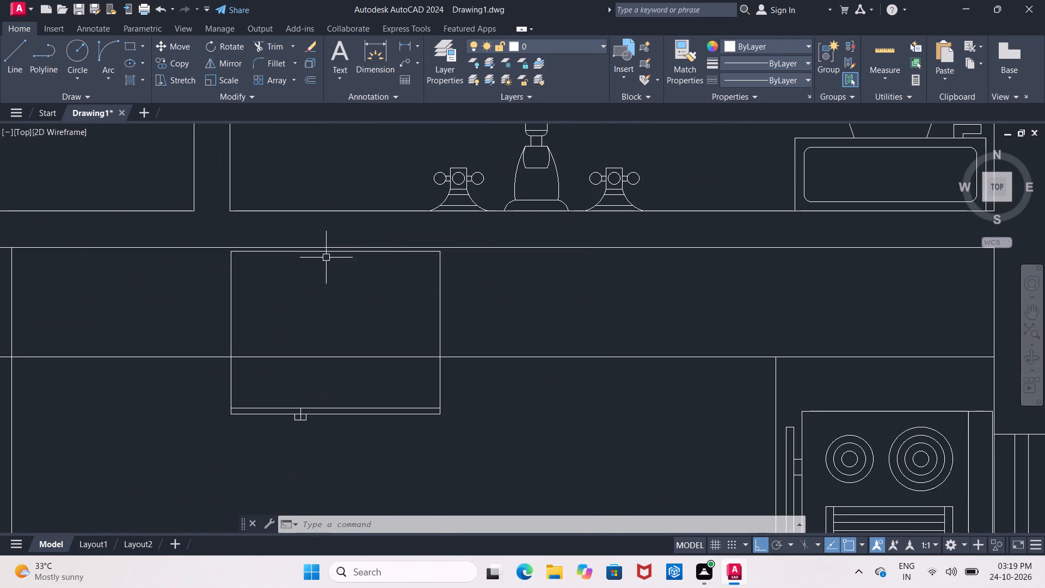
click(325, 254)
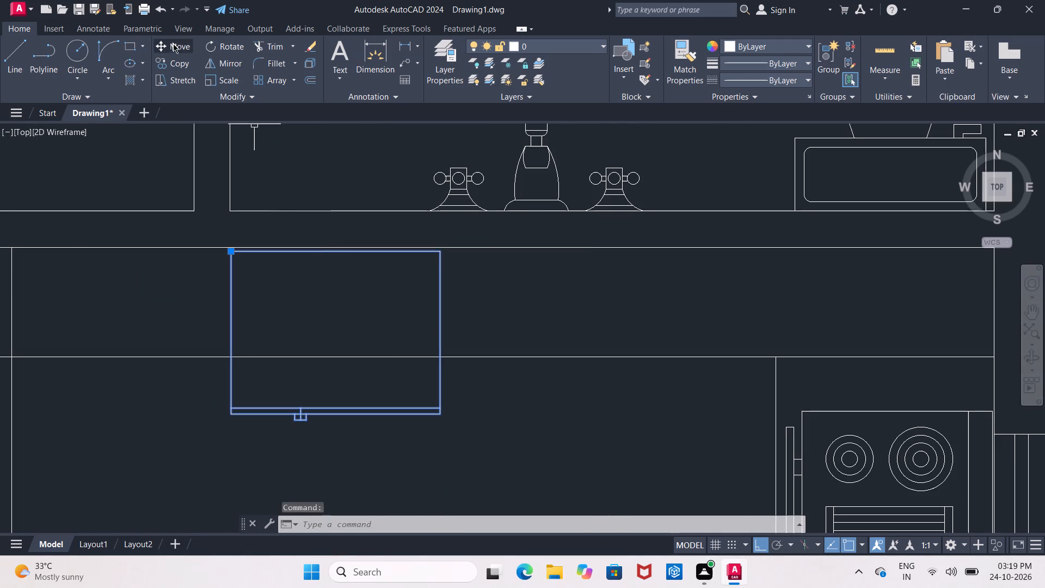
click(175, 47)
click(309, 311)
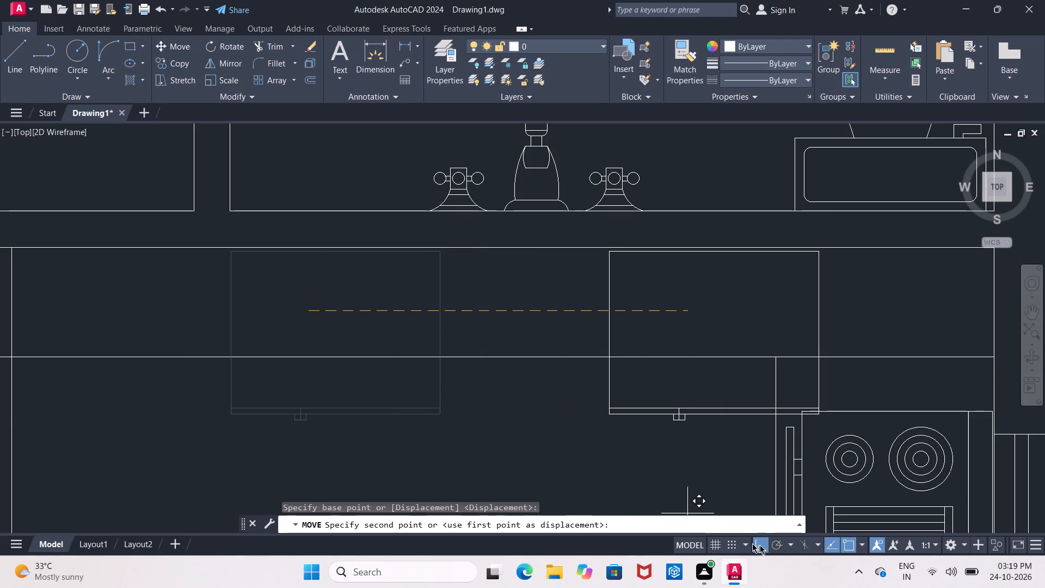
drag(763, 546, 756, 541)
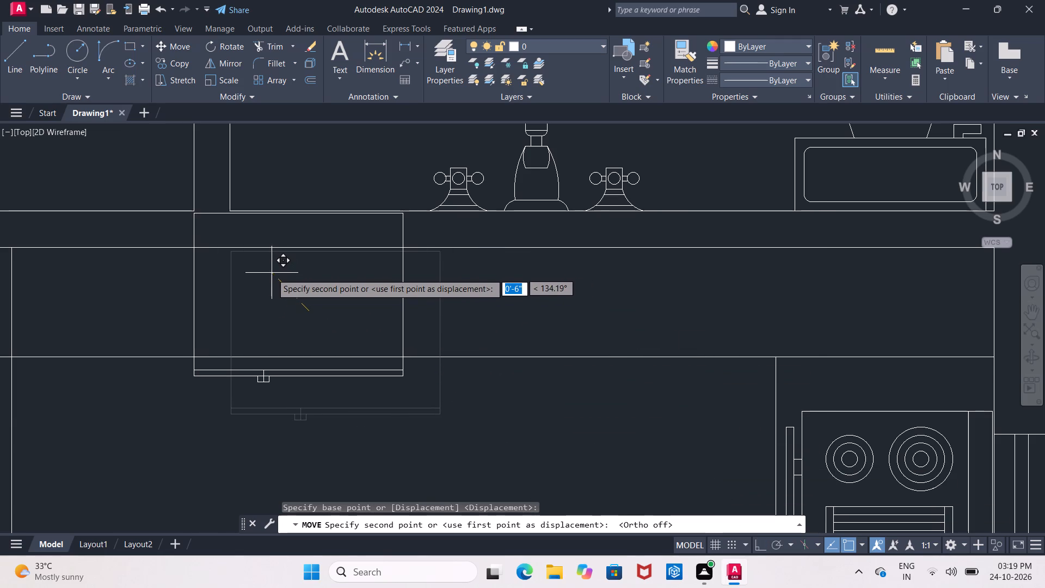
click(272, 307)
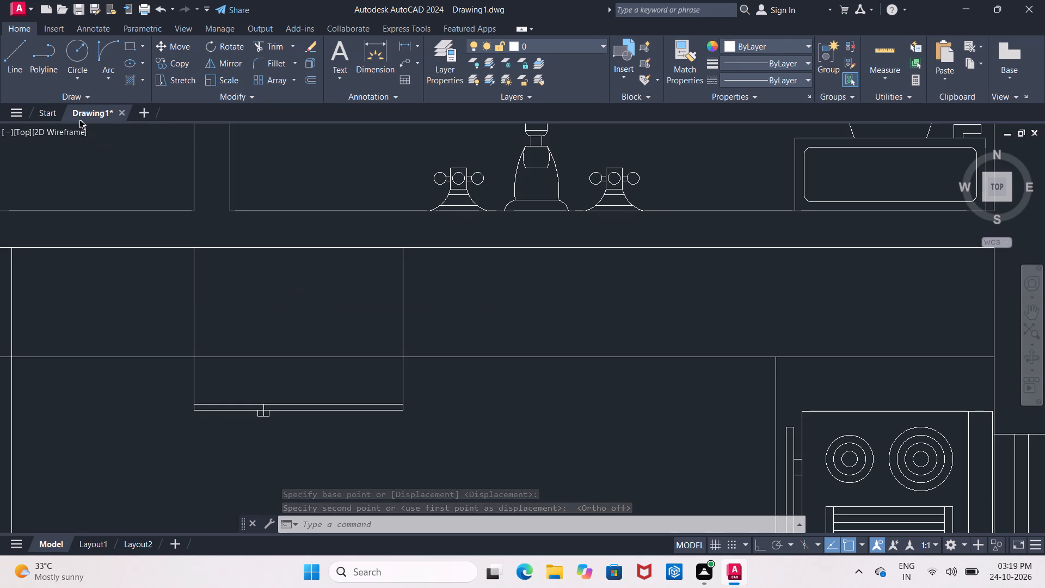
Draw a line along the refrigerator's east side from the north wall down to the north counter's front line.
click(17, 56)
click(401, 250)
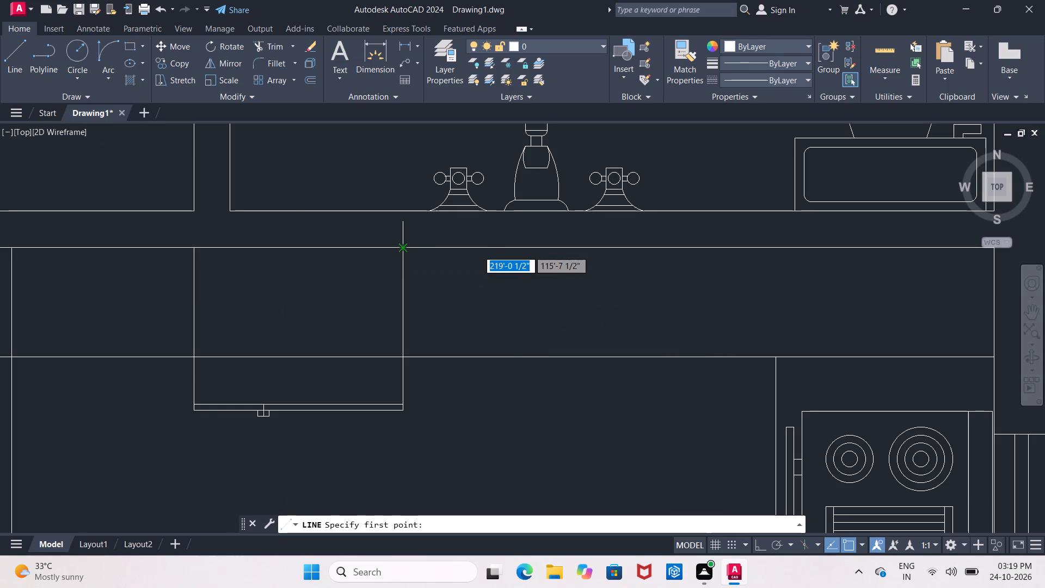
click(404, 360)
key(Escape)
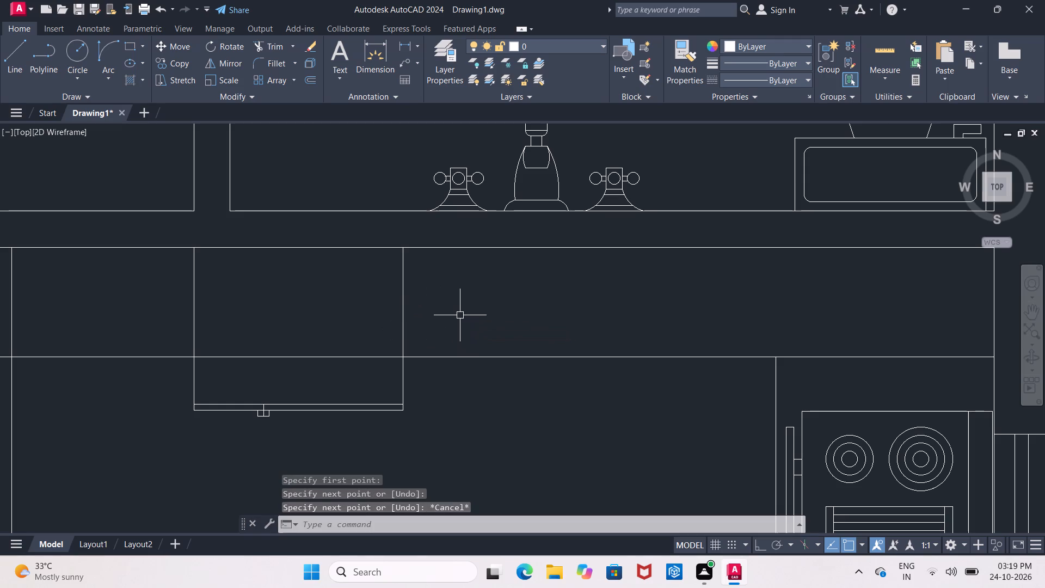
Offset the line along the refrigerator's east side 4" to the east.
key(o)
key(Return)
text(4")
key(Return)
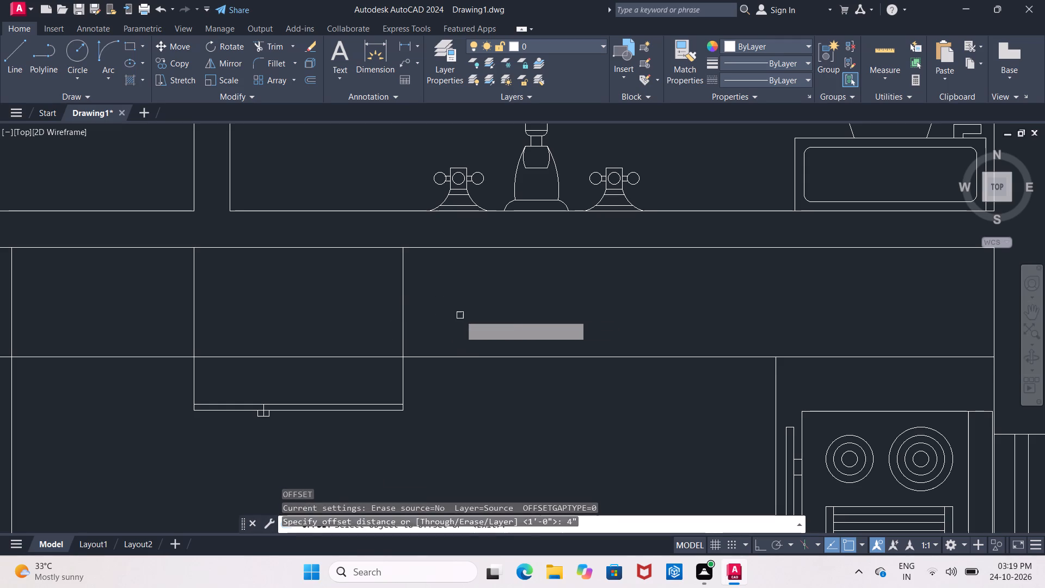
click(402, 313)
click(478, 328)
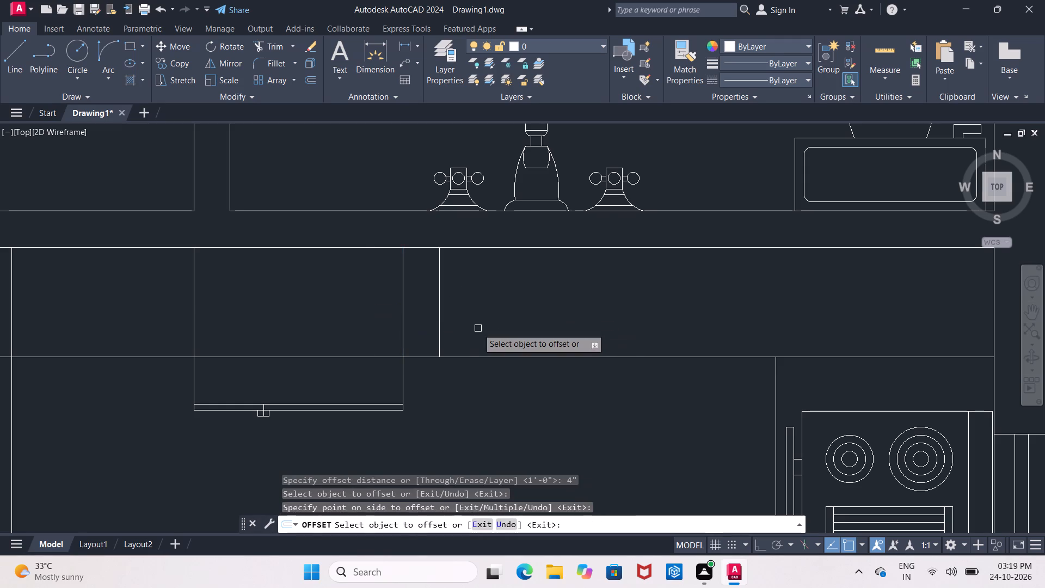
key(Escape)
Trim the north counter's front line across and on both sides of the refrigerator stub, and the wall line across the stub's top.
key(t)
text(r)
key(space)
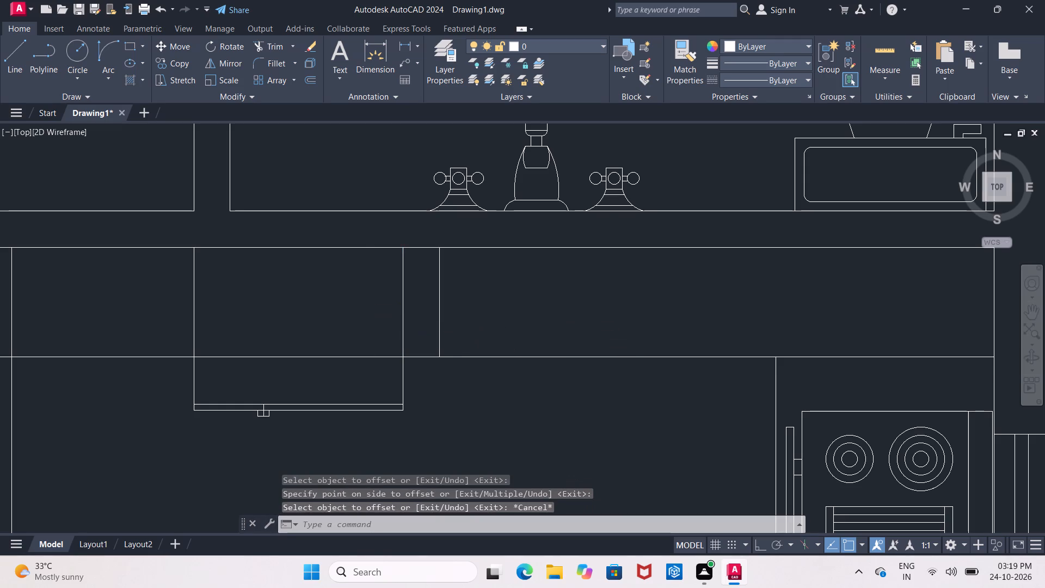
key(space)
click(366, 355)
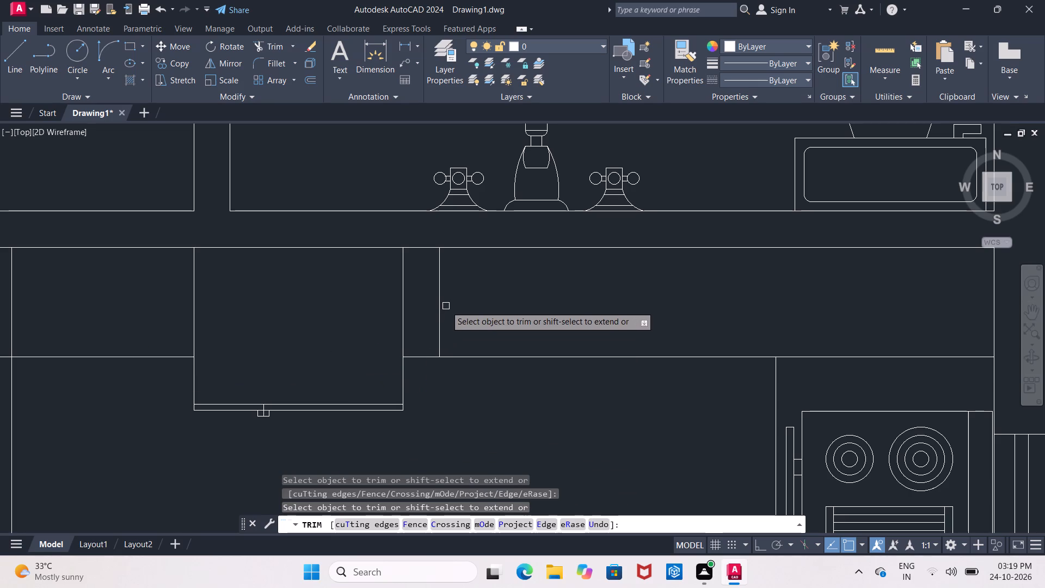
click(420, 249)
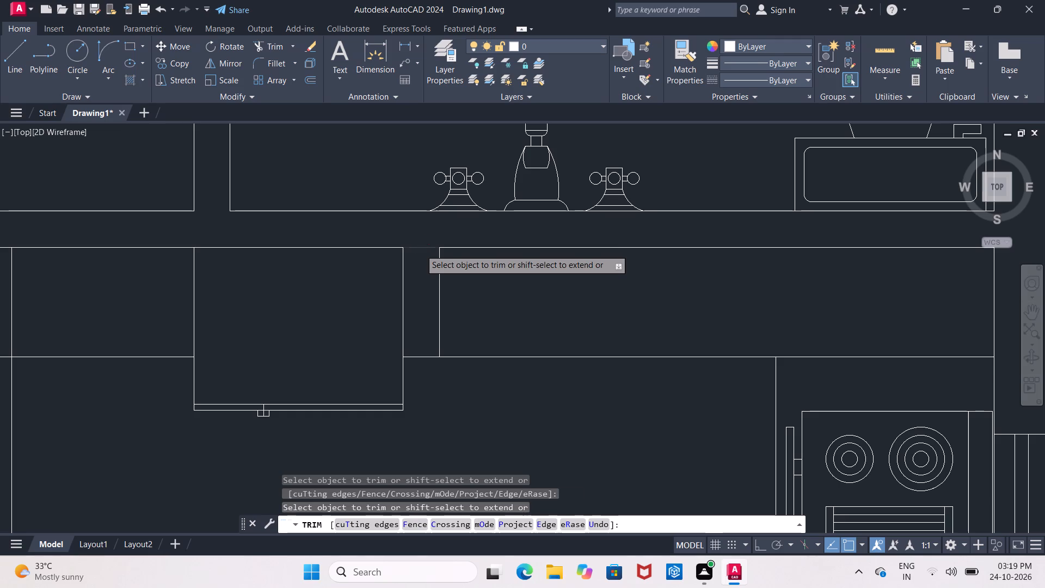
click(484, 358)
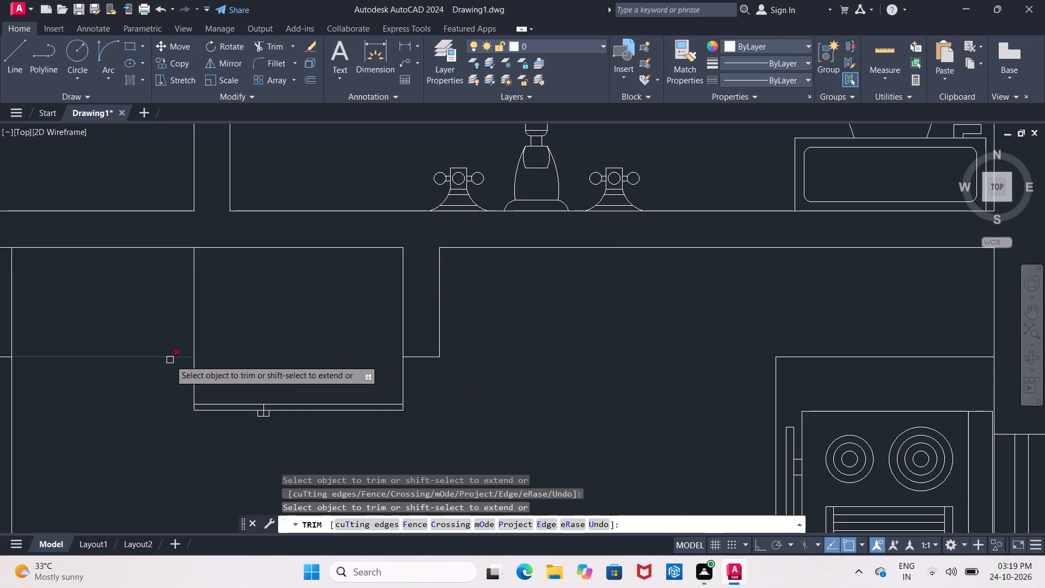
click(170, 360)
key(Escape)
Erase the leftover piece of counter front line inside the northern kitchen's west wall.
scroll(170, 360, down, 2)
middle_drag(172, 358, 254, 343)
scroll(186, 334, up, 1)
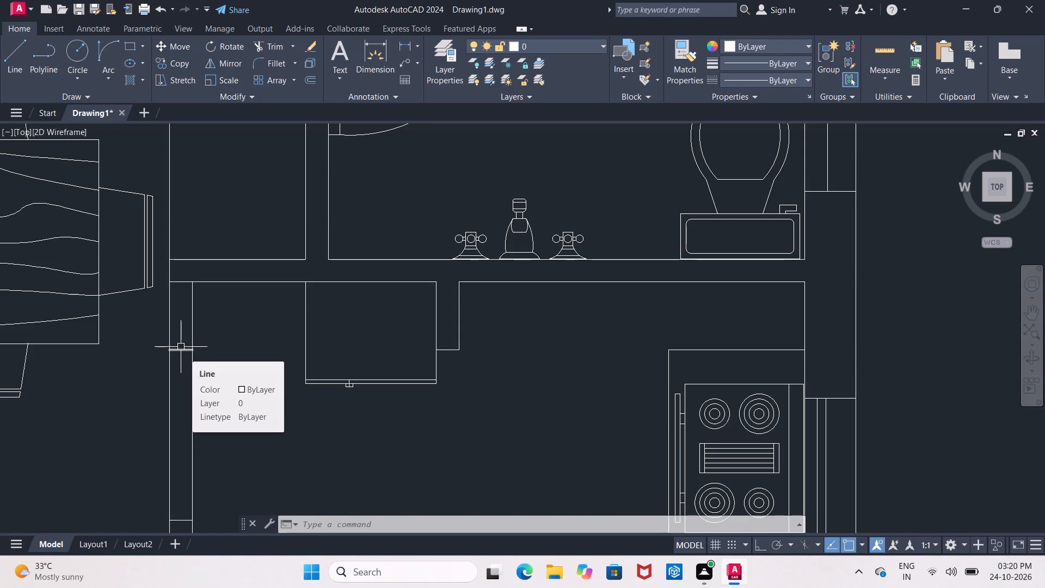
key(Delete)
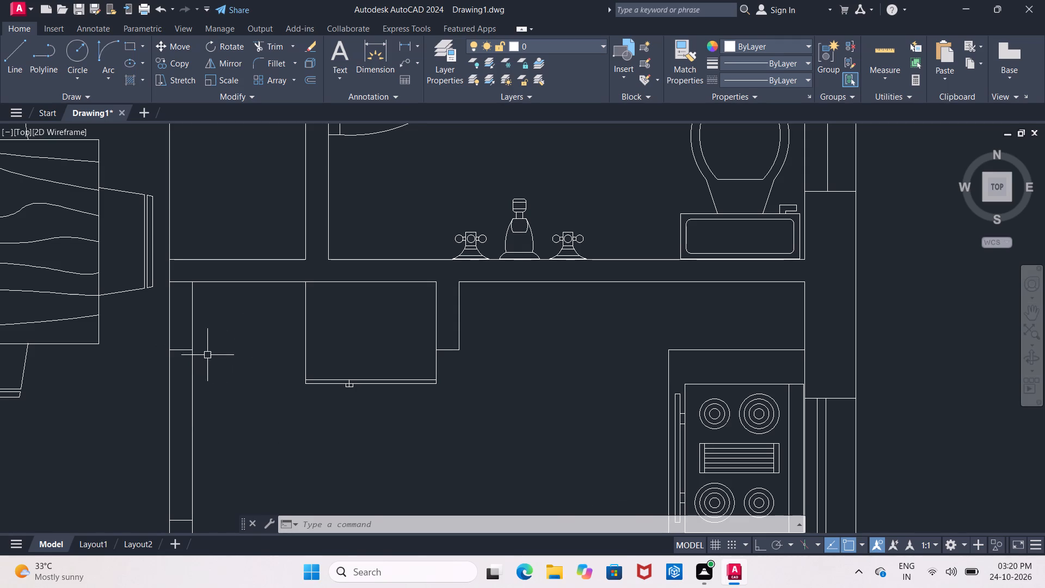
click(182, 349)
key(Delete)
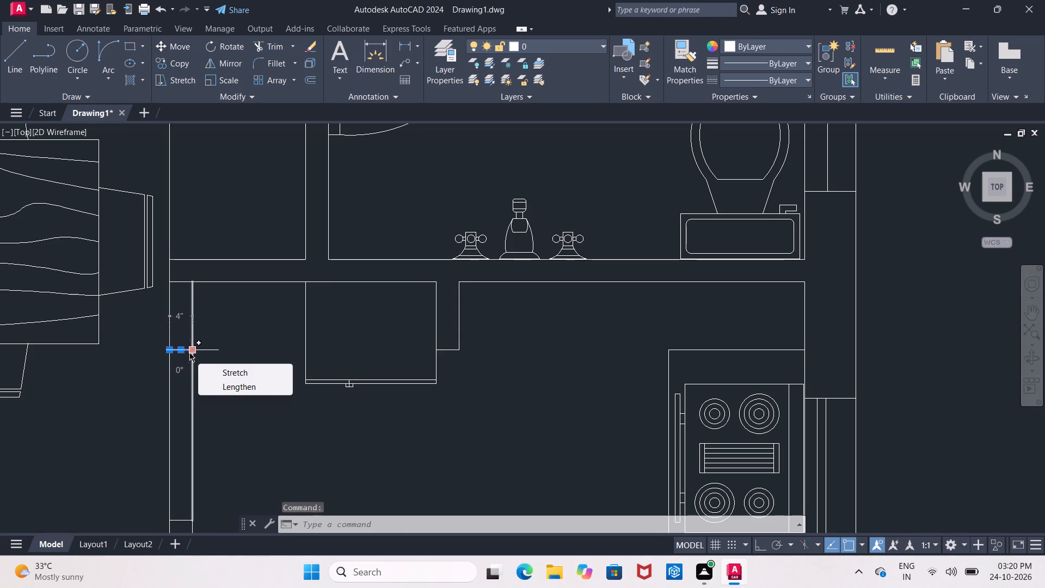
key(Delete)
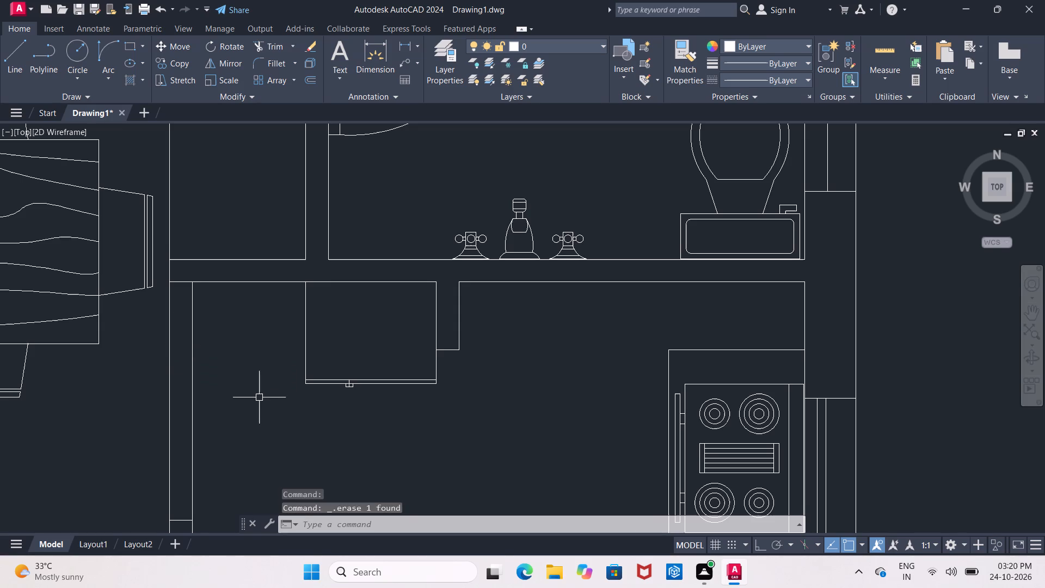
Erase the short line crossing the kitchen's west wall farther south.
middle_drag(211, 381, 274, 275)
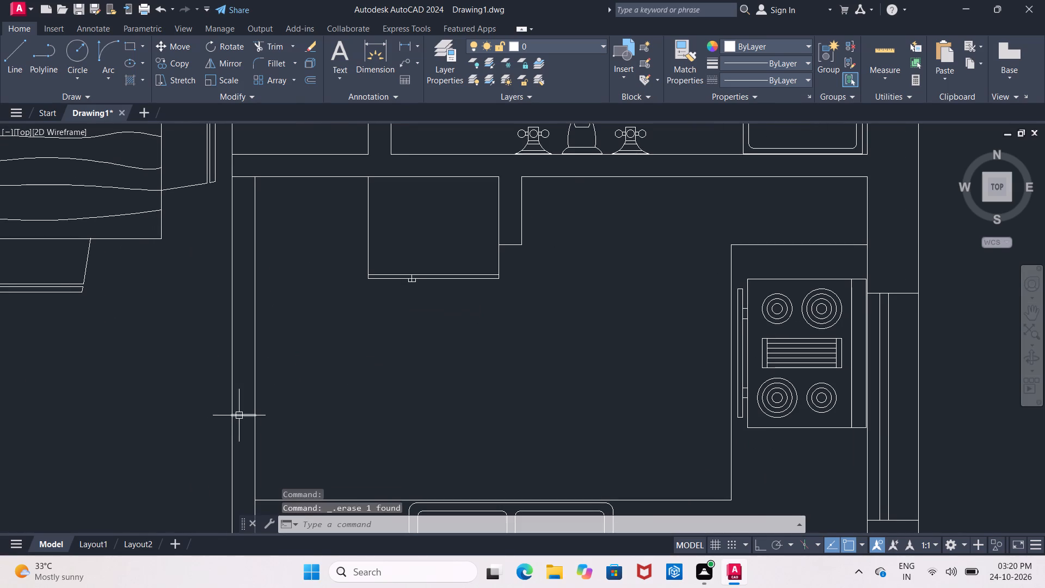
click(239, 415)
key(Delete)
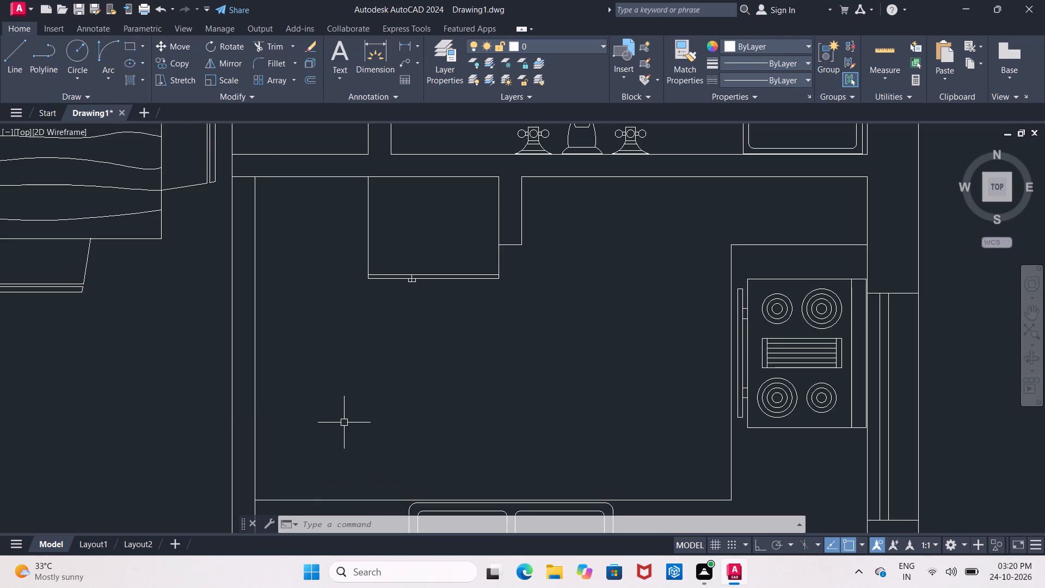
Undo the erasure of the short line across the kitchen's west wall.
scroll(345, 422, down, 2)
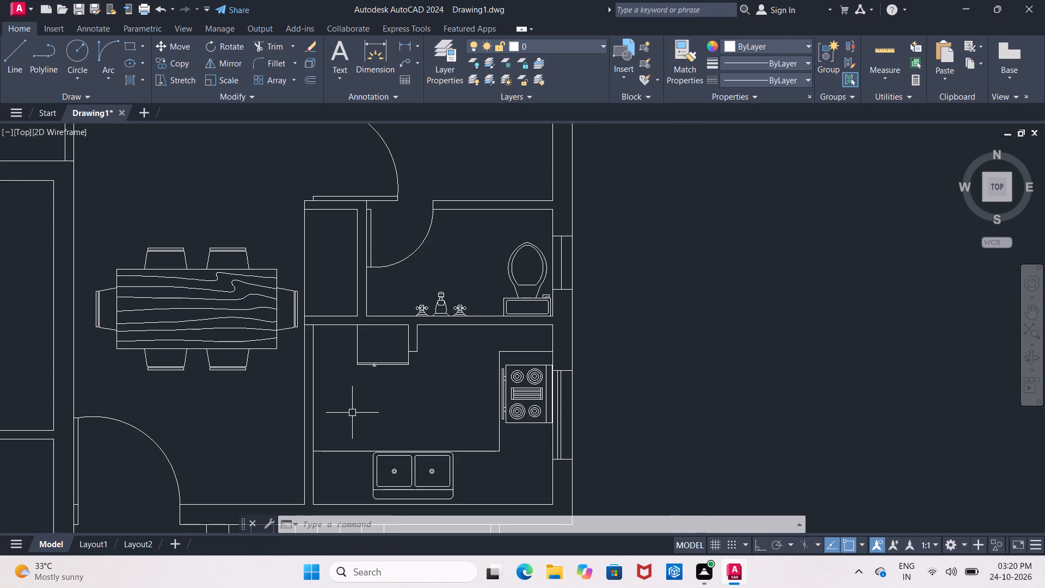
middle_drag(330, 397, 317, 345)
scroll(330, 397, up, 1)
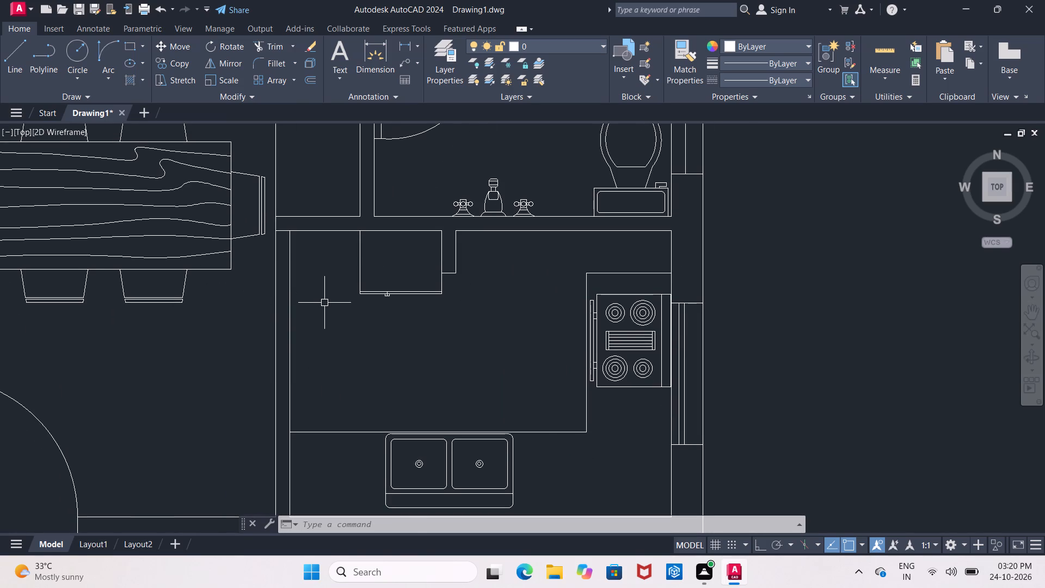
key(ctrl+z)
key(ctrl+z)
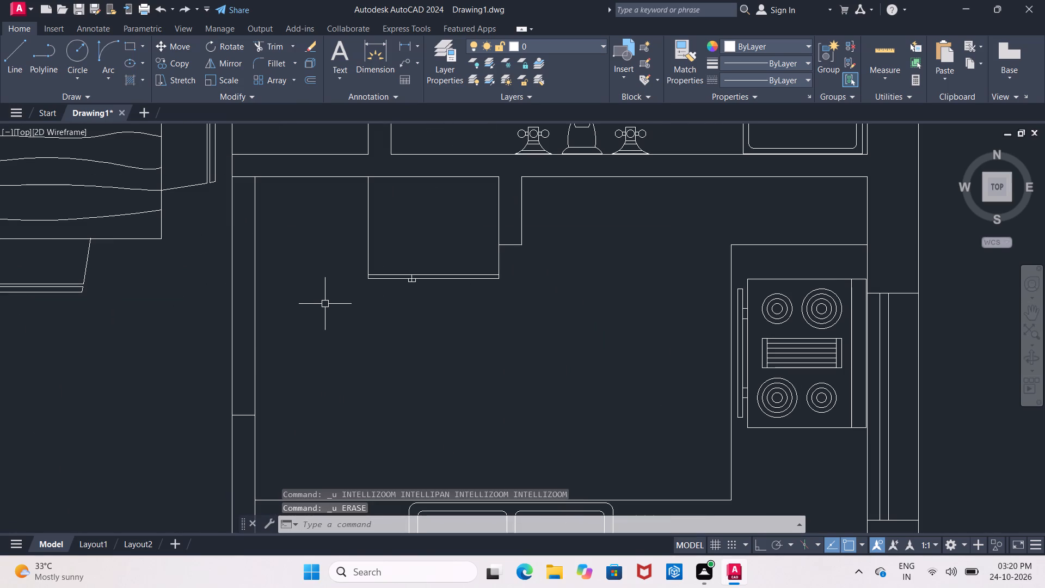
Copy the southern bedroom's bed about 29'-11" straight north, with Ortho on, against the northern bedroom's north wall.
scroll(328, 304, down, 3)
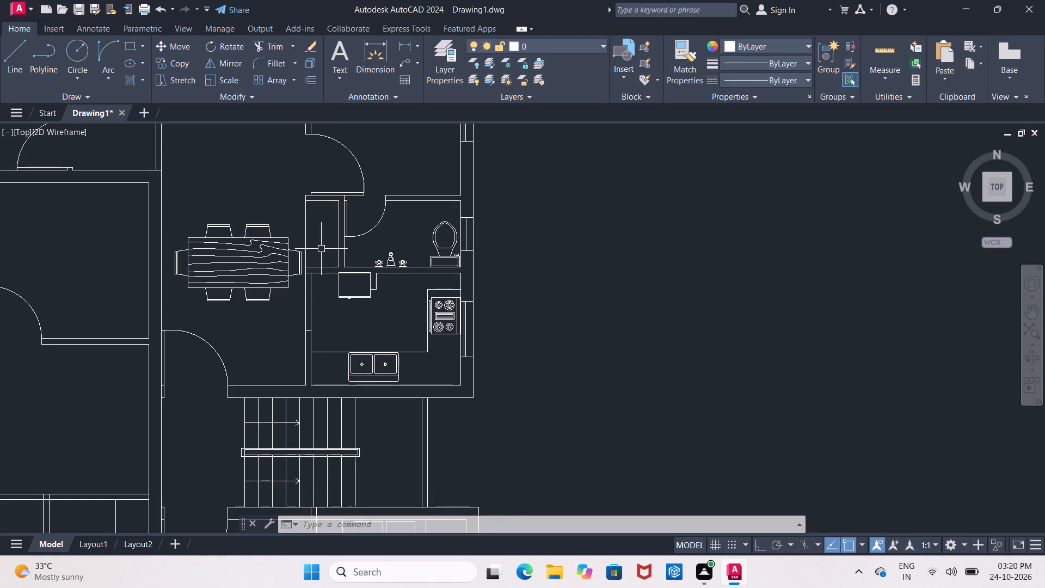
middle_drag(322, 249, 335, 316)
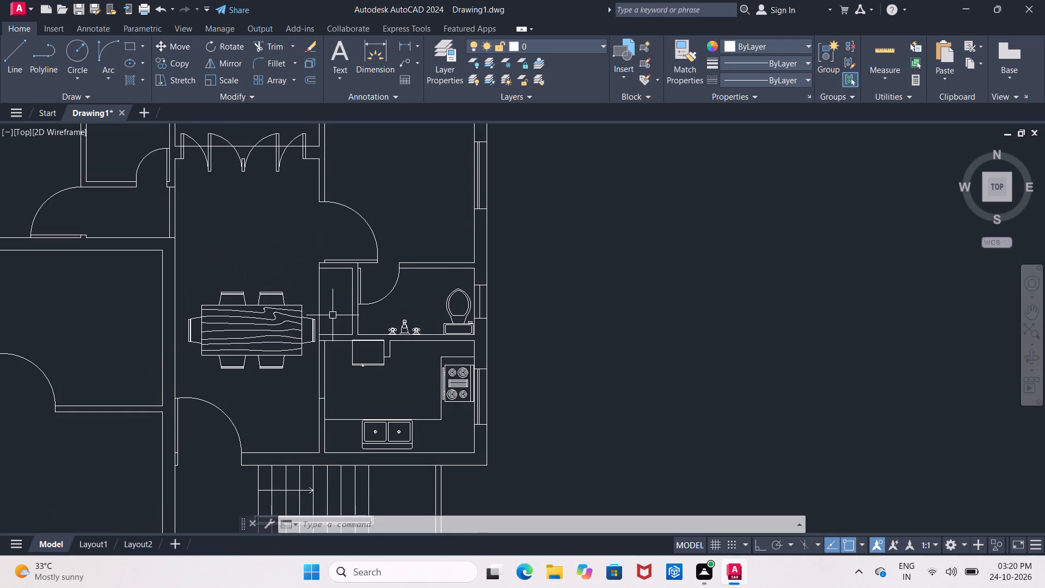
scroll(333, 315, down, 2)
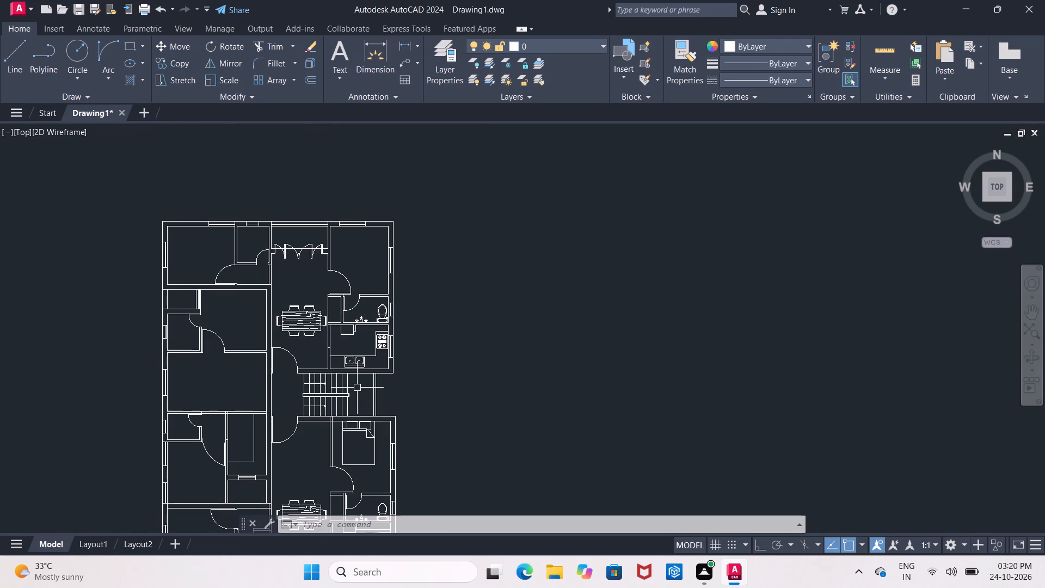
click(353, 428)
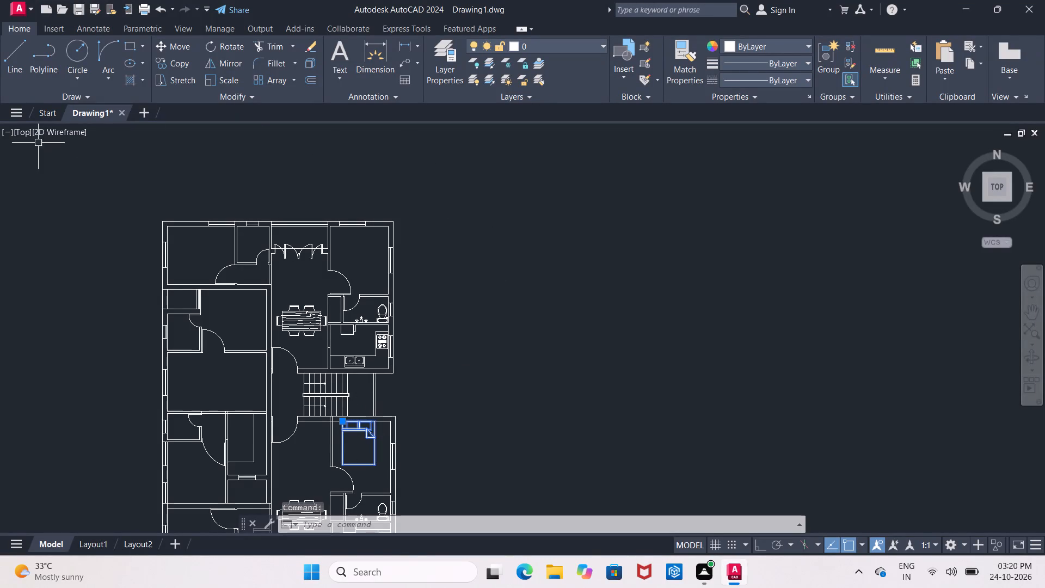
click(167, 63)
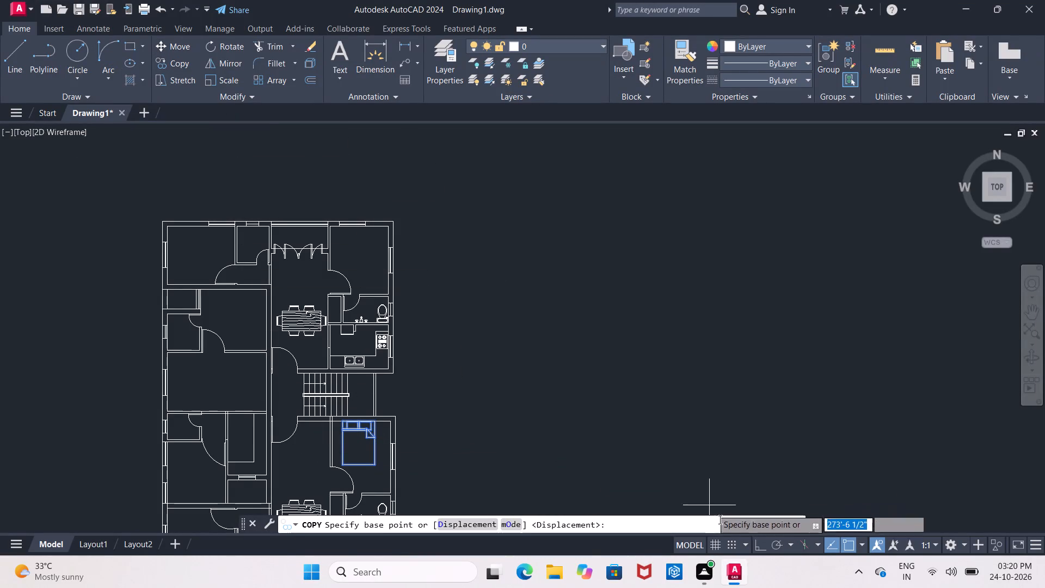
click(762, 547)
click(357, 452)
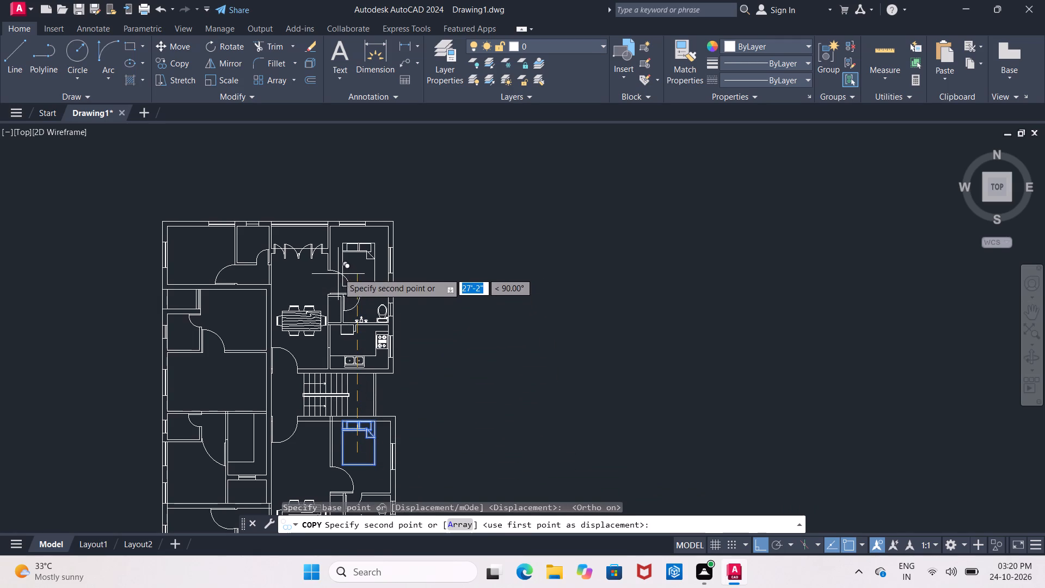
scroll(337, 269, up, 3)
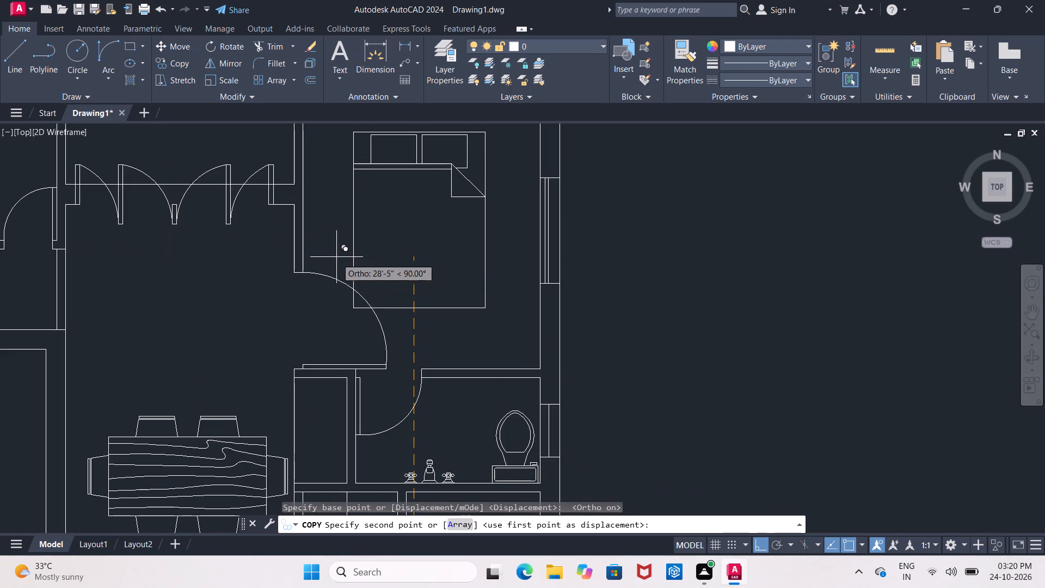
middle_drag(336, 253, 323, 423)
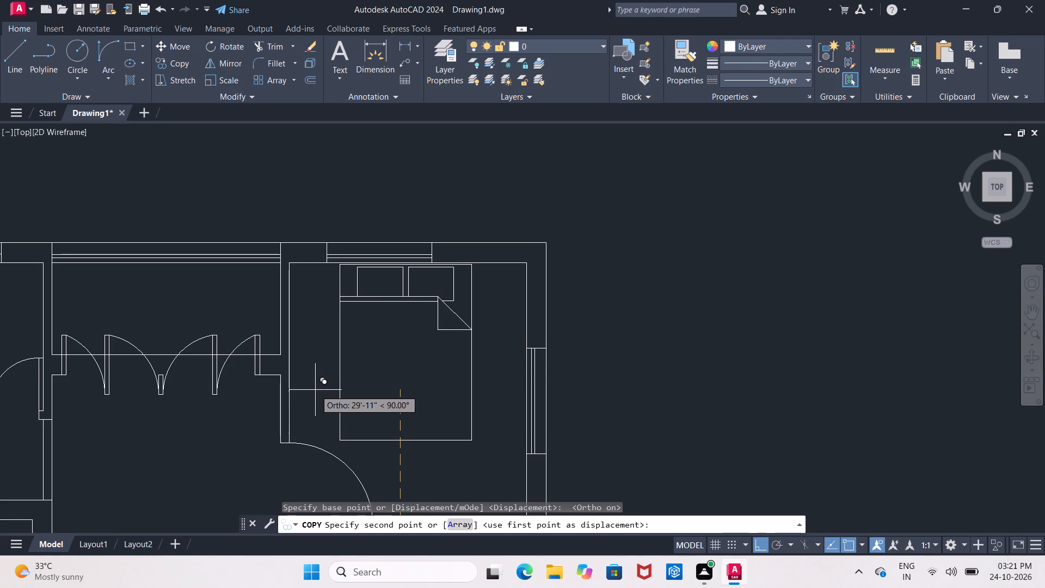
click(315, 388)
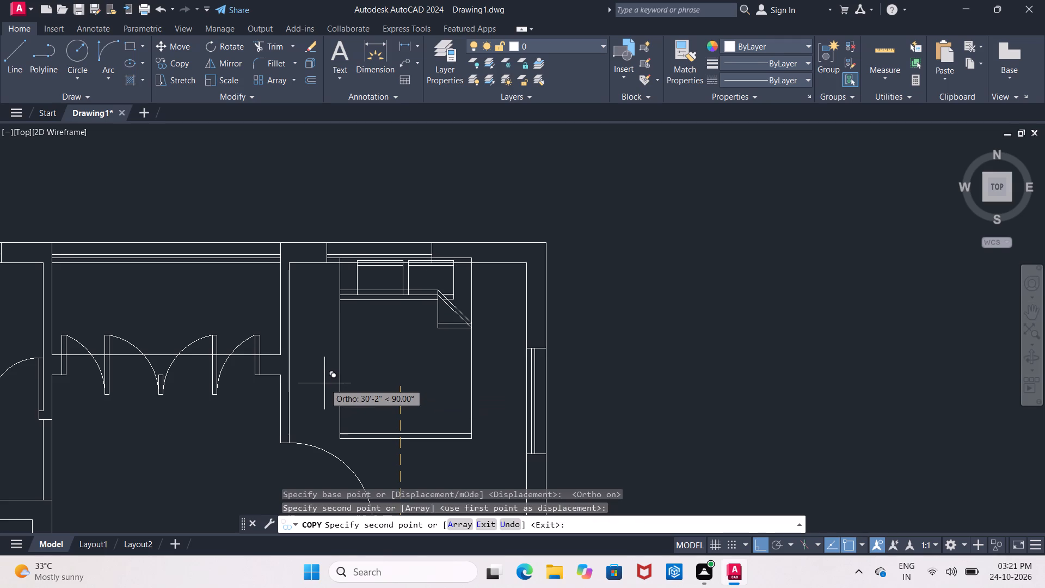
key(Escape)
Move the northern unit's dining table about 6'-3" north, with Ortho off, close to the folding doors.
scroll(324, 383, down, 3)
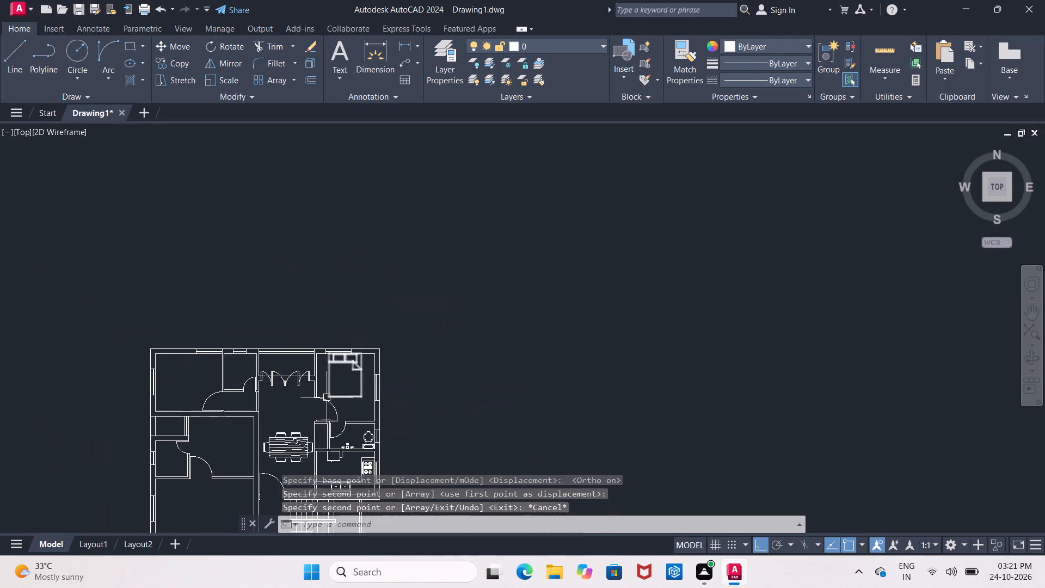
middle_drag(323, 394, 322, 304)
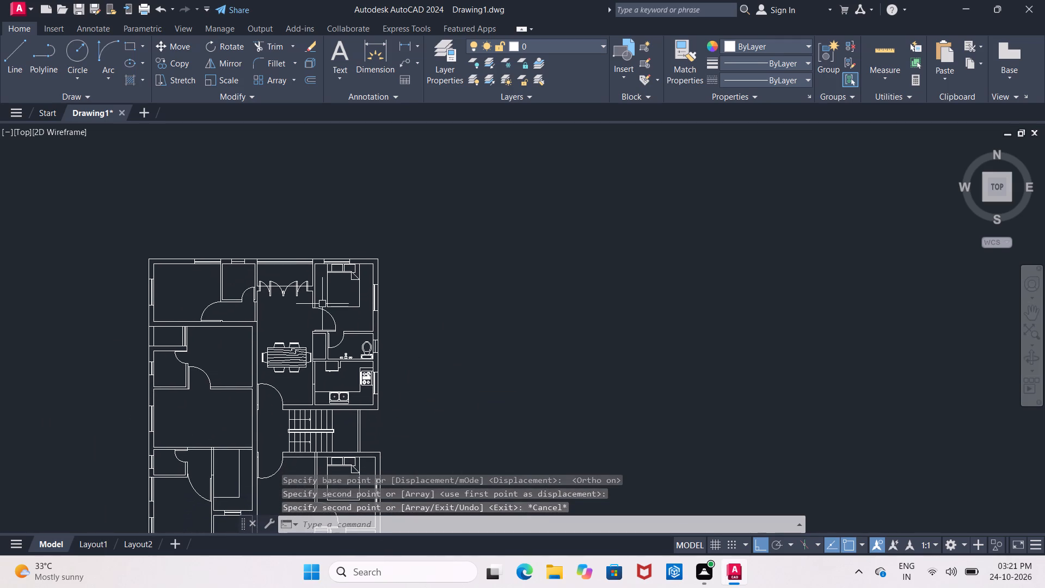
scroll(310, 353, down, 1)
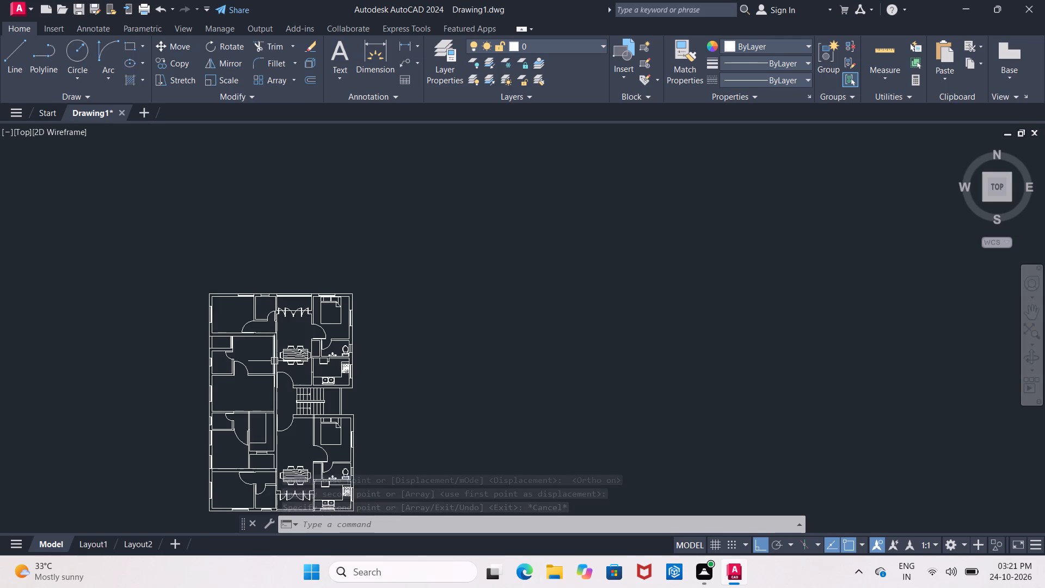
scroll(274, 361, up, 2)
click(306, 360)
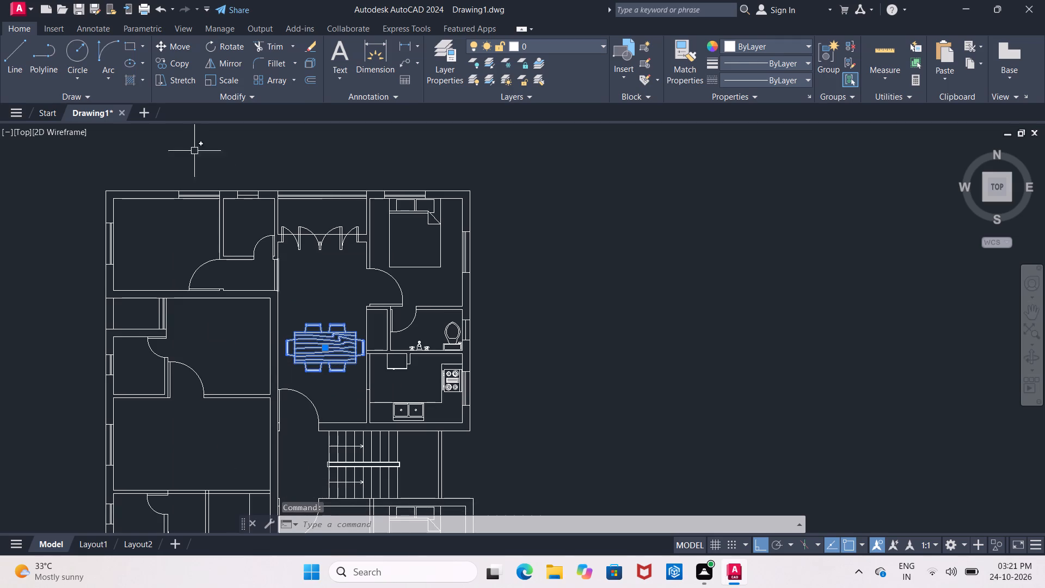
drag(178, 51, 177, 57)
click(168, 49)
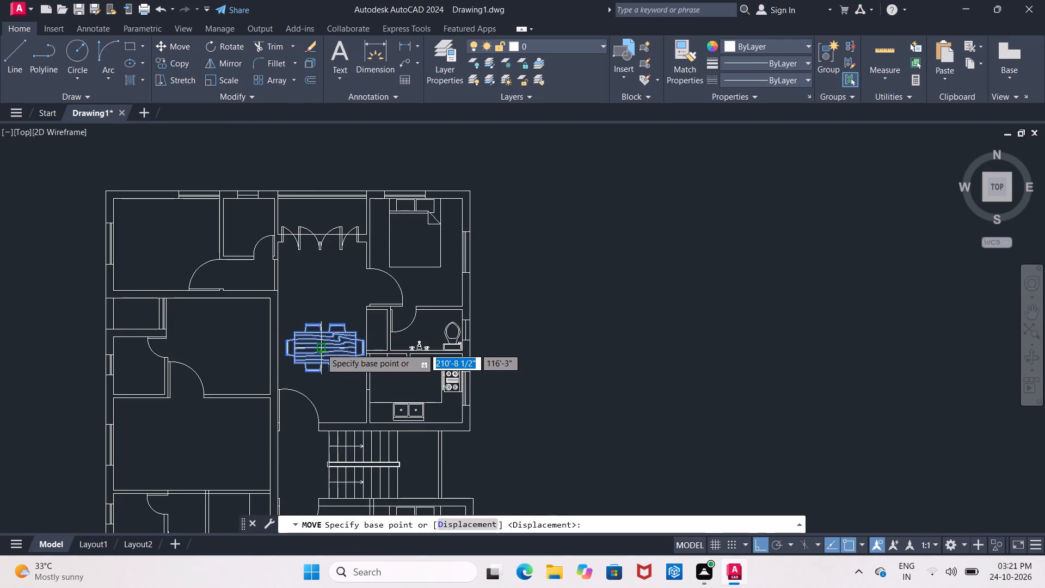
click(321, 347)
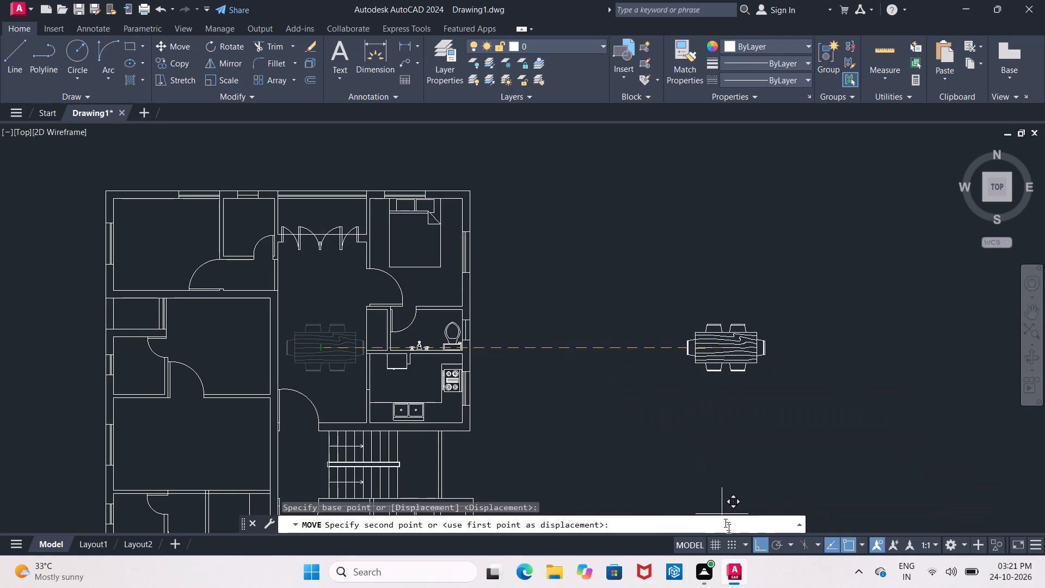
click(754, 546)
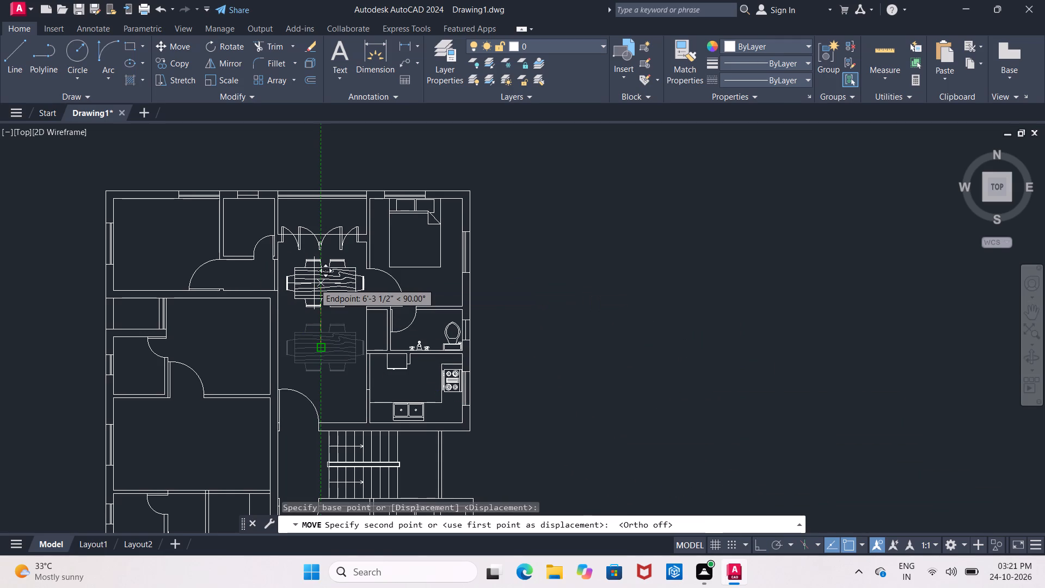
click(314, 281)
Copy the toilet from the southern unit's east bathroom about 22'-4" west-southwest, against the south wall of the southwest bathroom.
scroll(314, 281, down, 2)
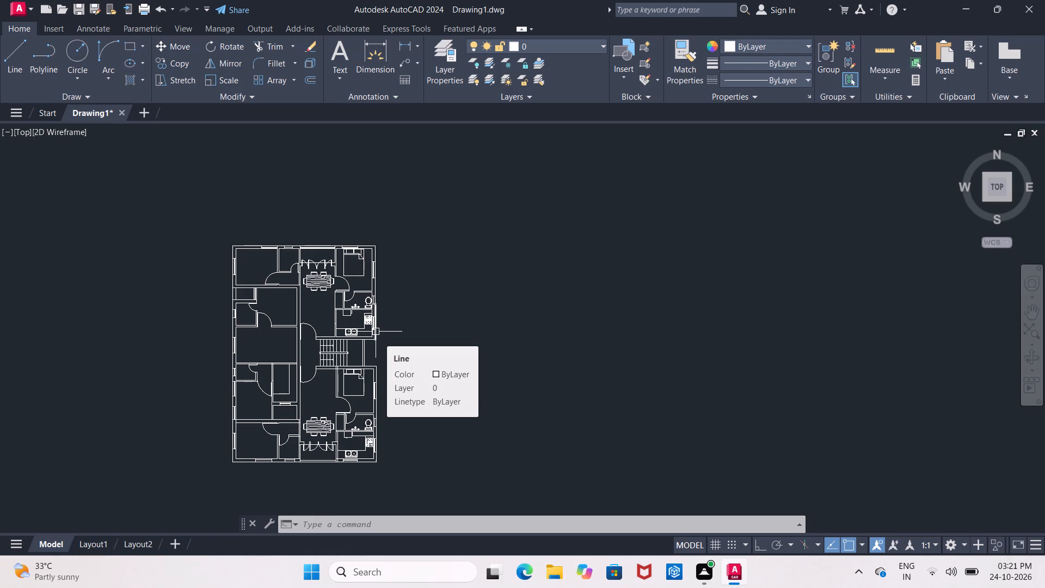
scroll(359, 436, up, 2)
middle_drag(359, 436, 458, 273)
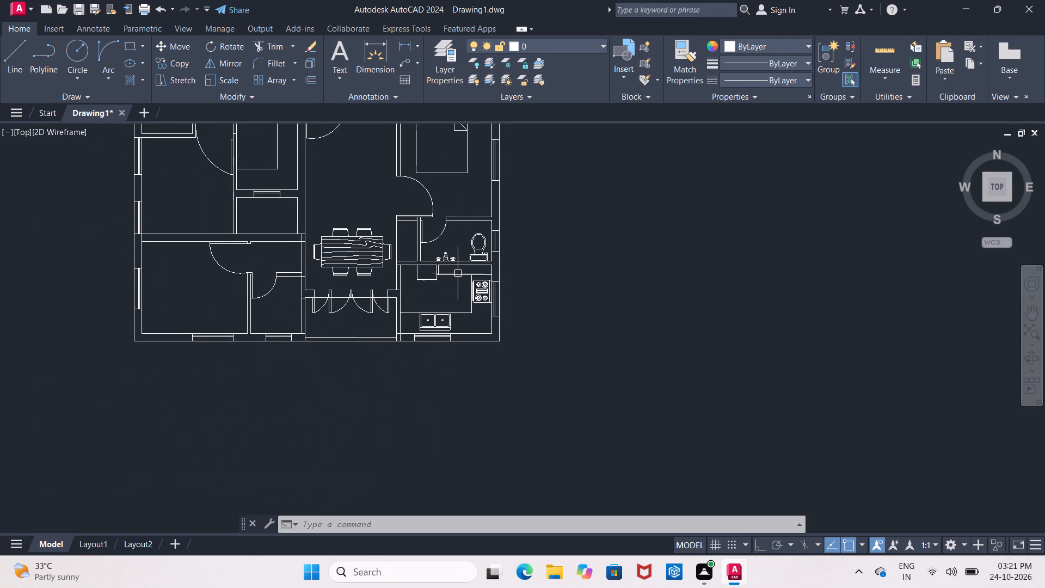
click(487, 246)
click(181, 62)
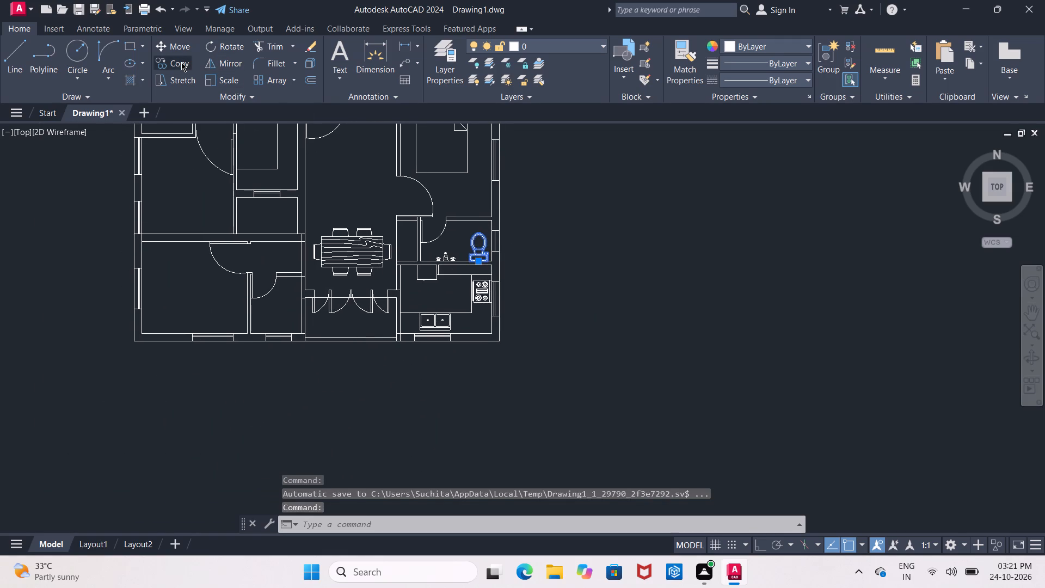
scroll(485, 244, up, 2)
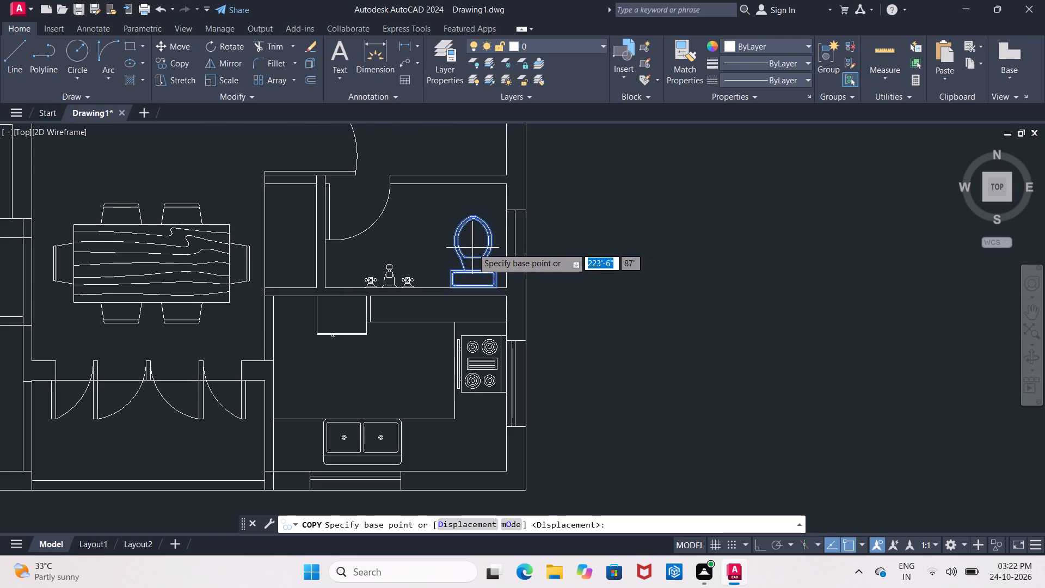
click(472, 248)
scroll(205, 422, down, 1)
middle_drag(205, 422, 338, 363)
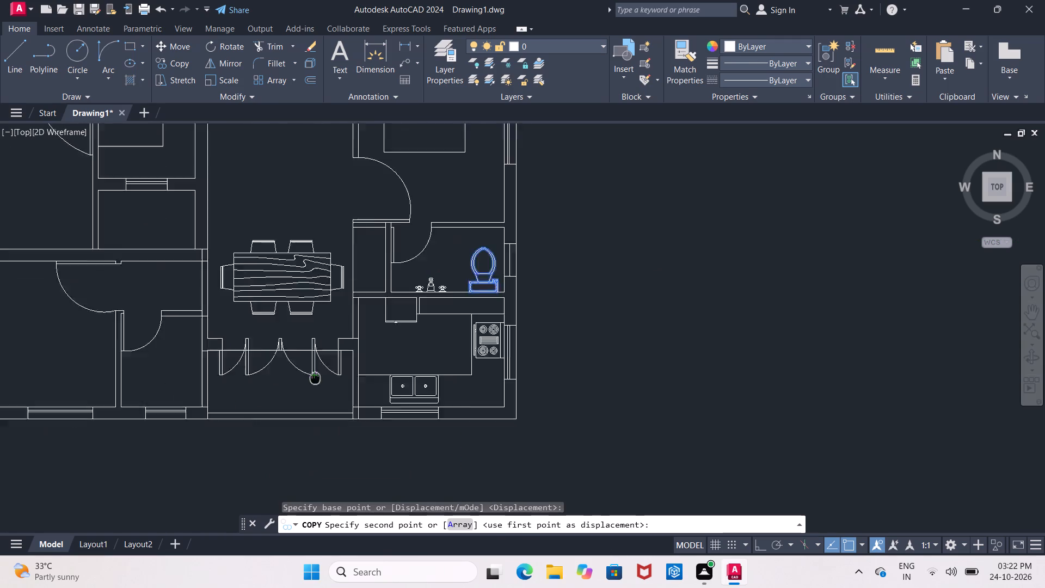
middle_drag(338, 363, 410, 311)
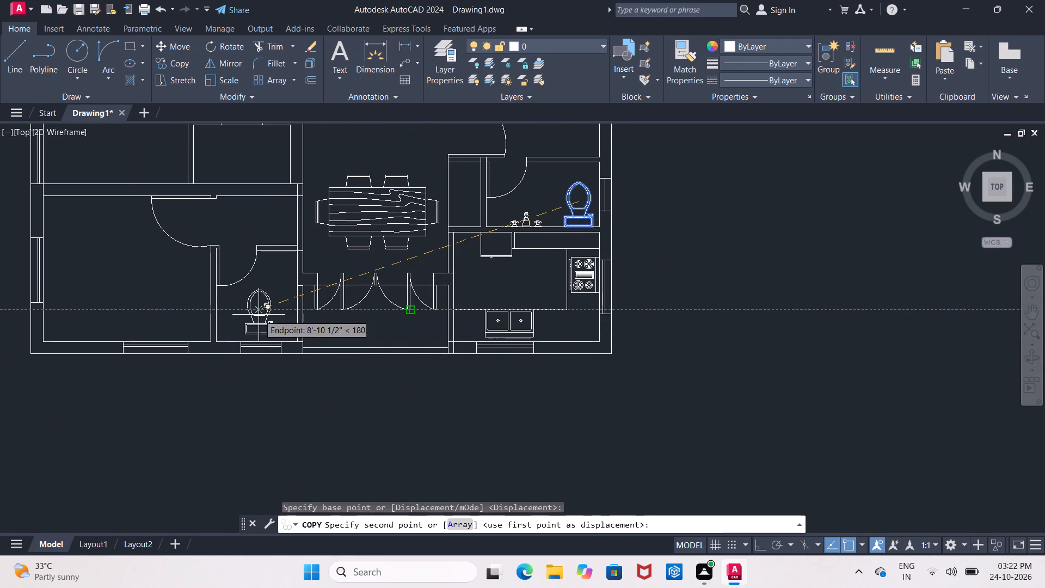
scroll(249, 321, up, 4)
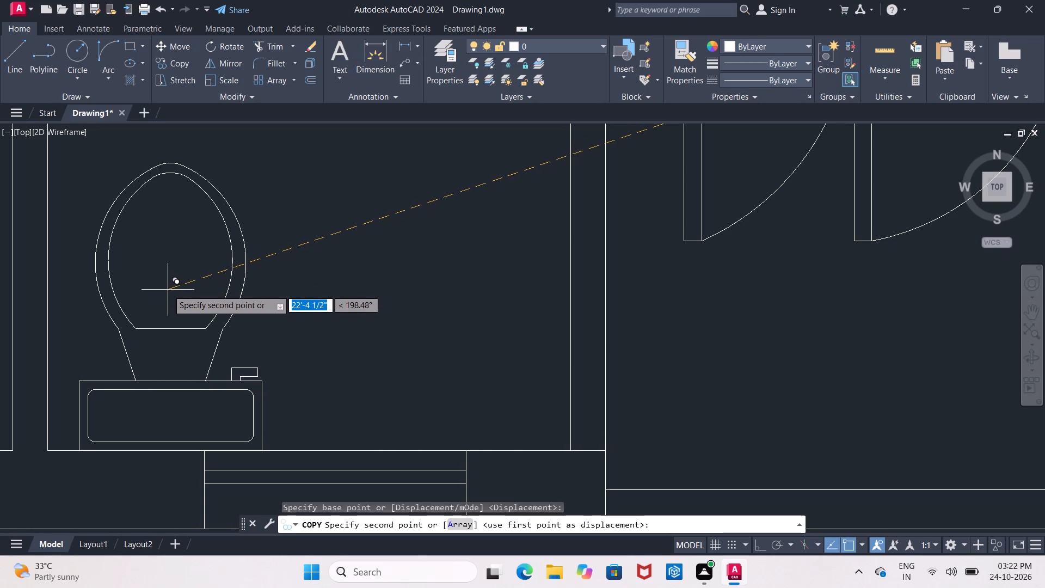
click(168, 290)
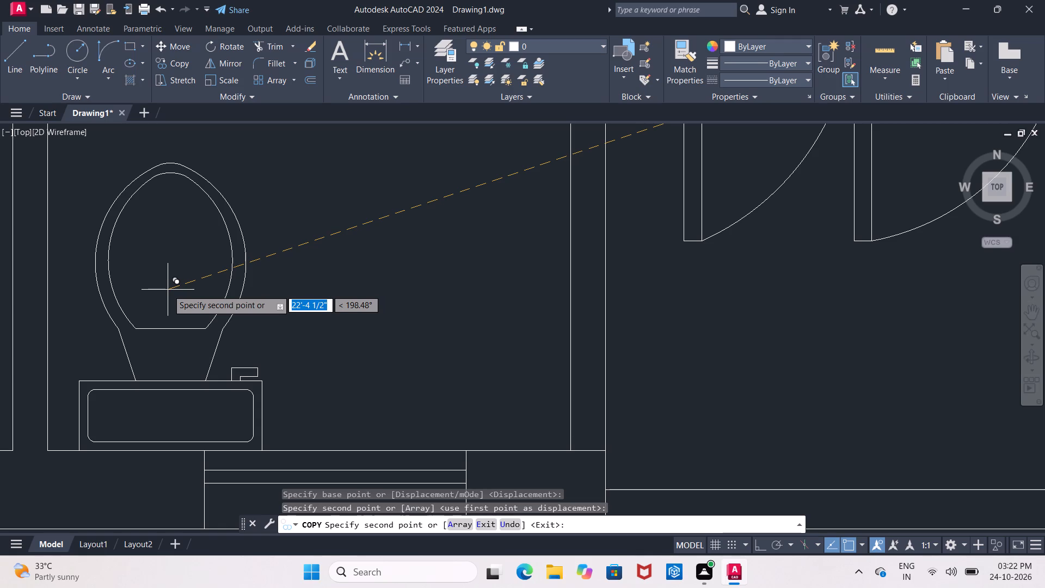
key(Escape)
Copy the faucet set from the southern unit's east bathroom into the southwest bathroom, just east of its toilet.
scroll(168, 290, down, 1)
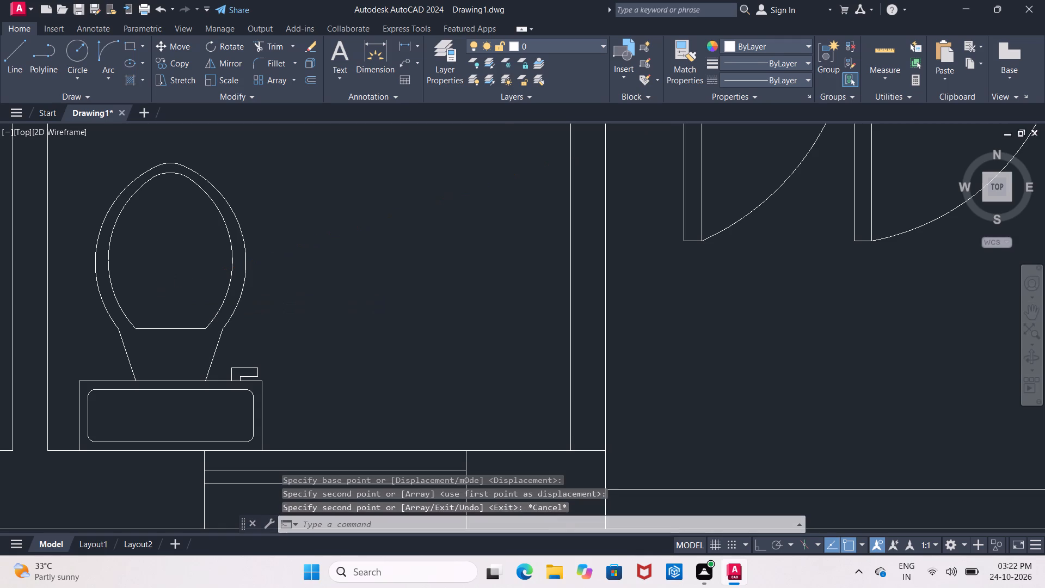
scroll(168, 290, down, 2)
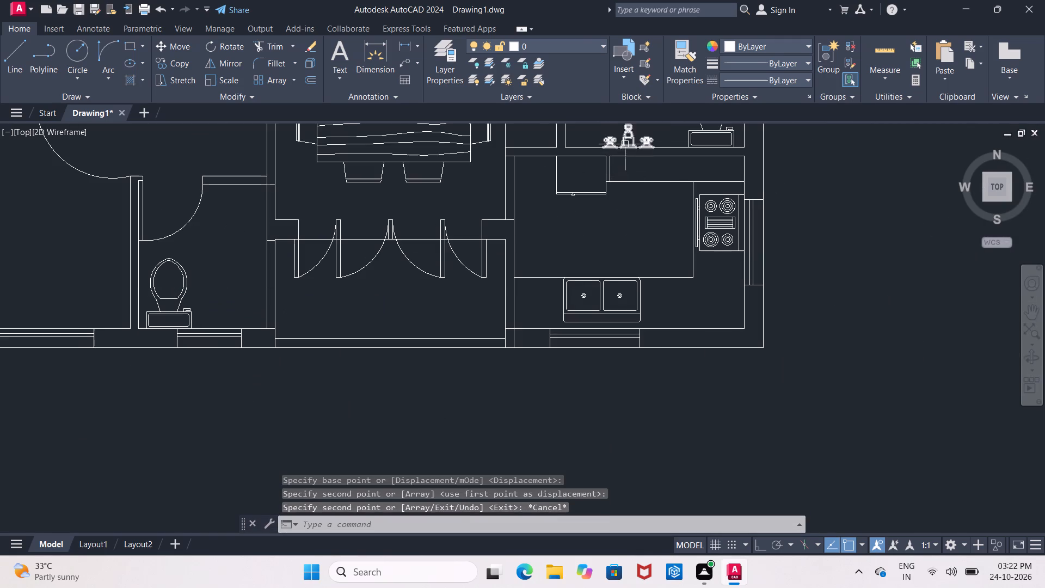
click(625, 144)
click(166, 63)
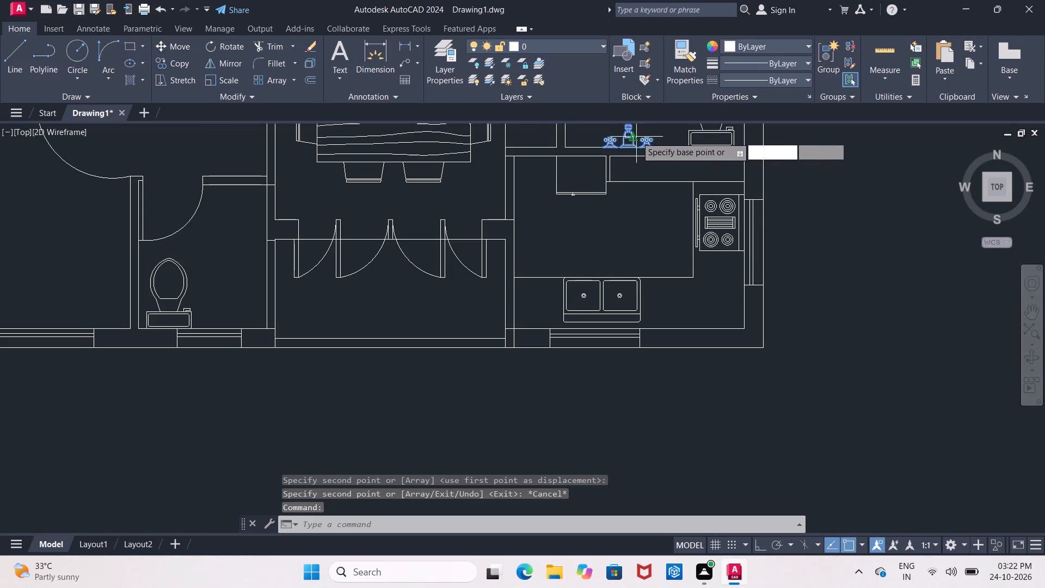
click(635, 137)
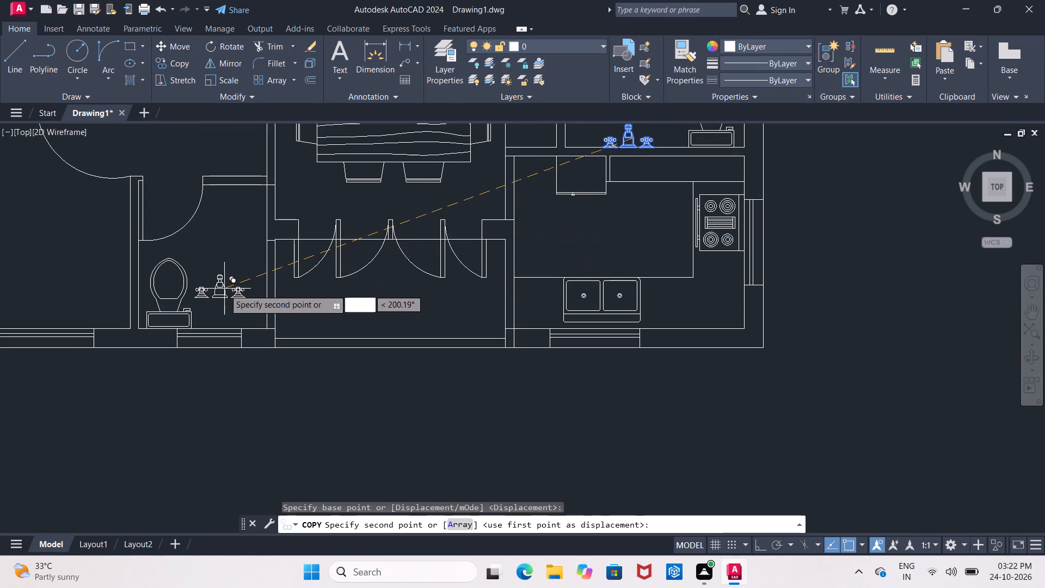
scroll(223, 293, up, 2)
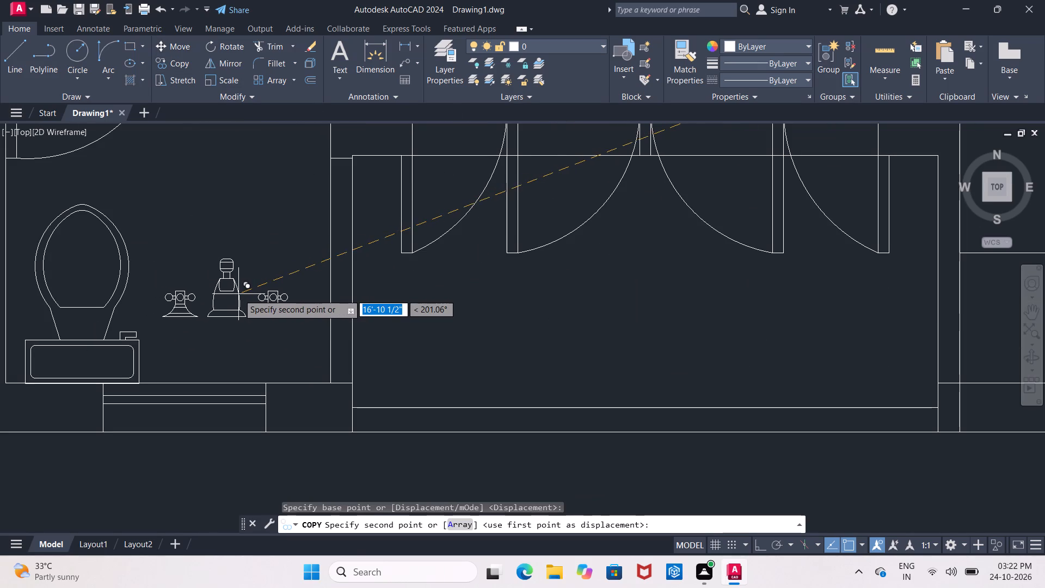
click(241, 307)
key(Escape)
Rotate the southwest bathroom's faucet set 90° about its southeast corner, with Ortho on, so the spout points west.
click(241, 304)
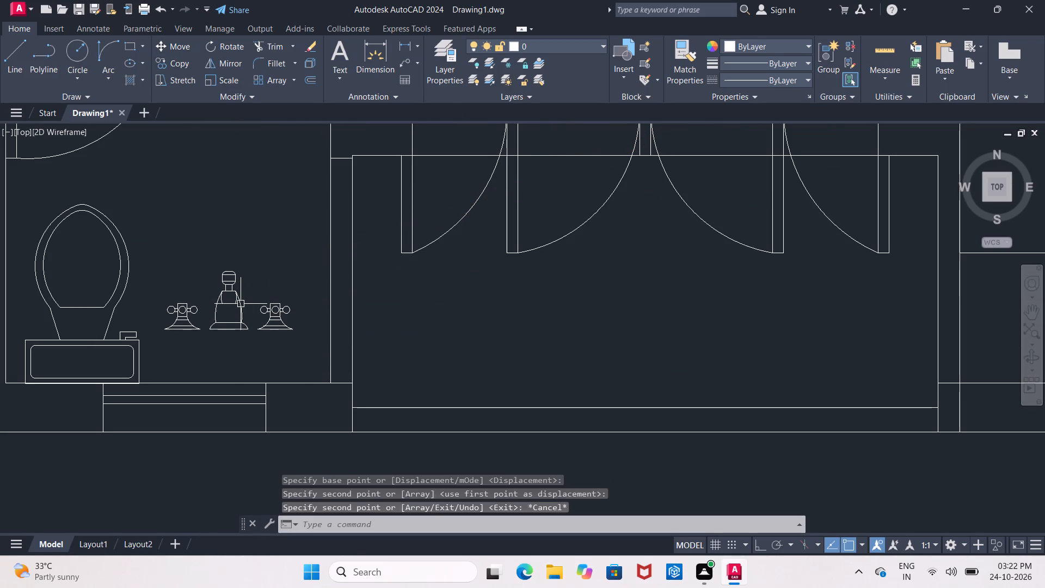
click(218, 44)
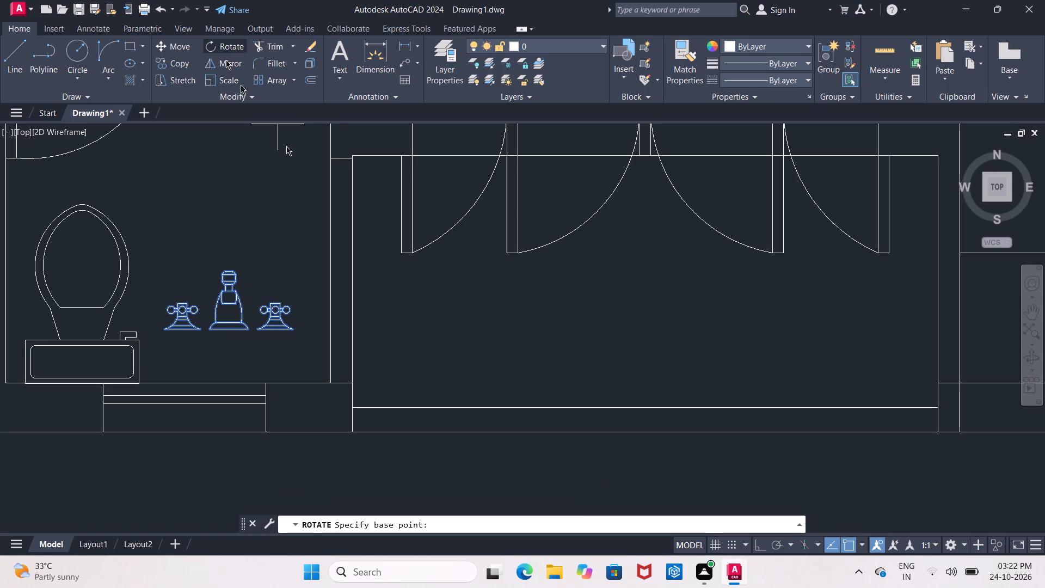
click(762, 547)
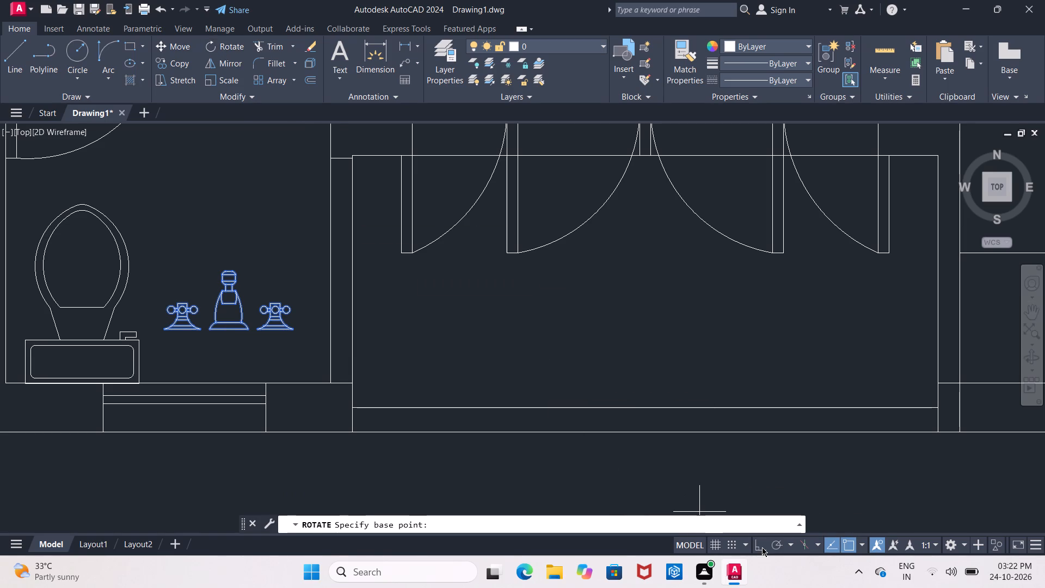
click(293, 334)
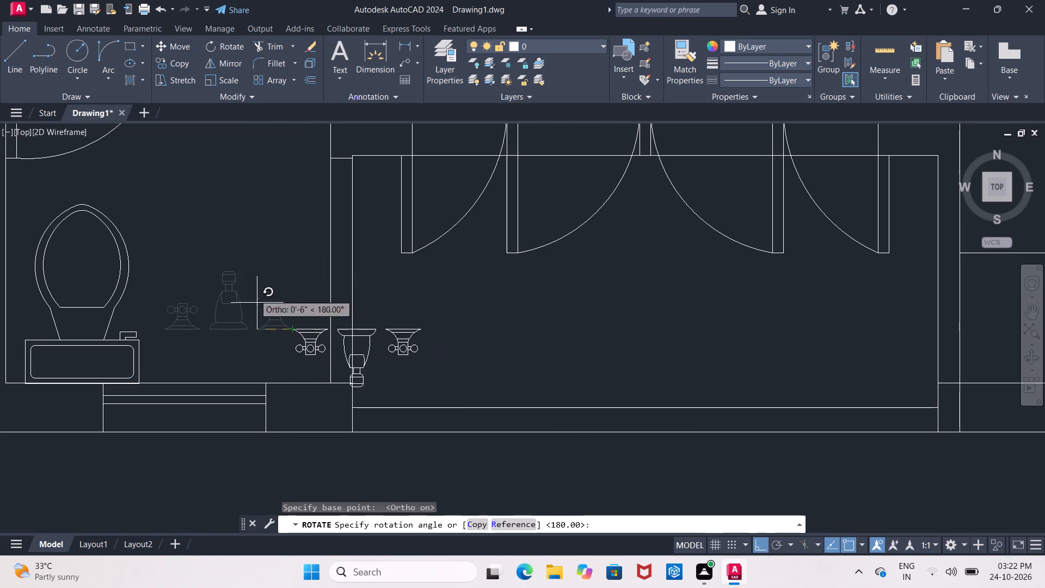
click(254, 246)
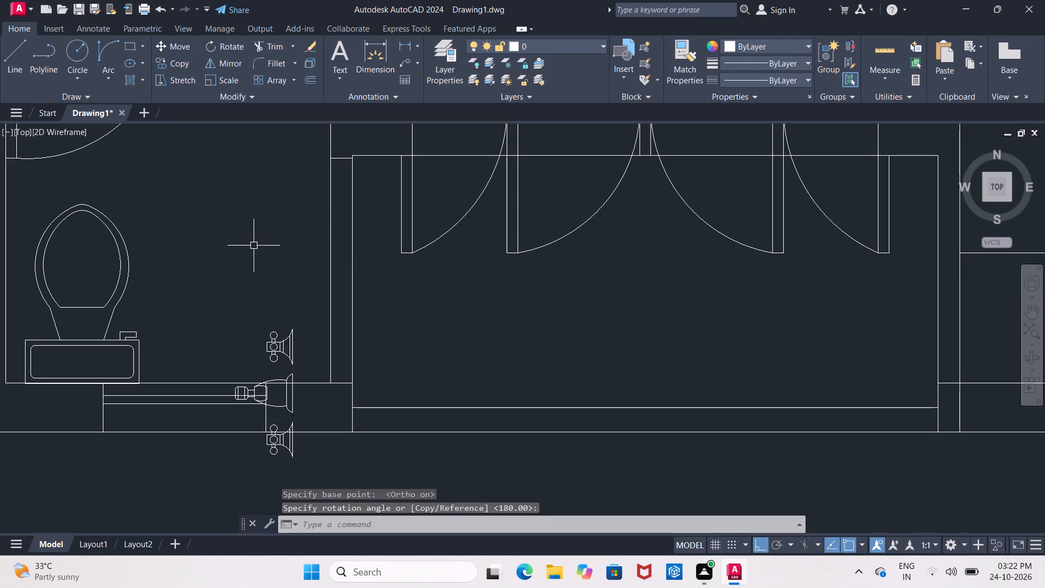
Move the rotated faucet set straight north, with Ortho on, clear of the southwest bathroom's south wall.
click(278, 345)
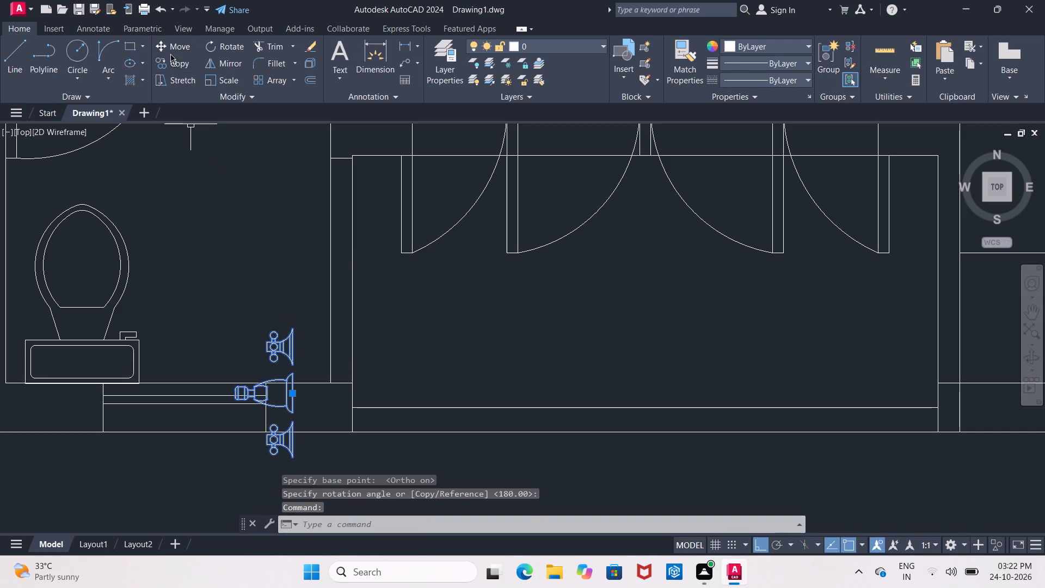
click(170, 51)
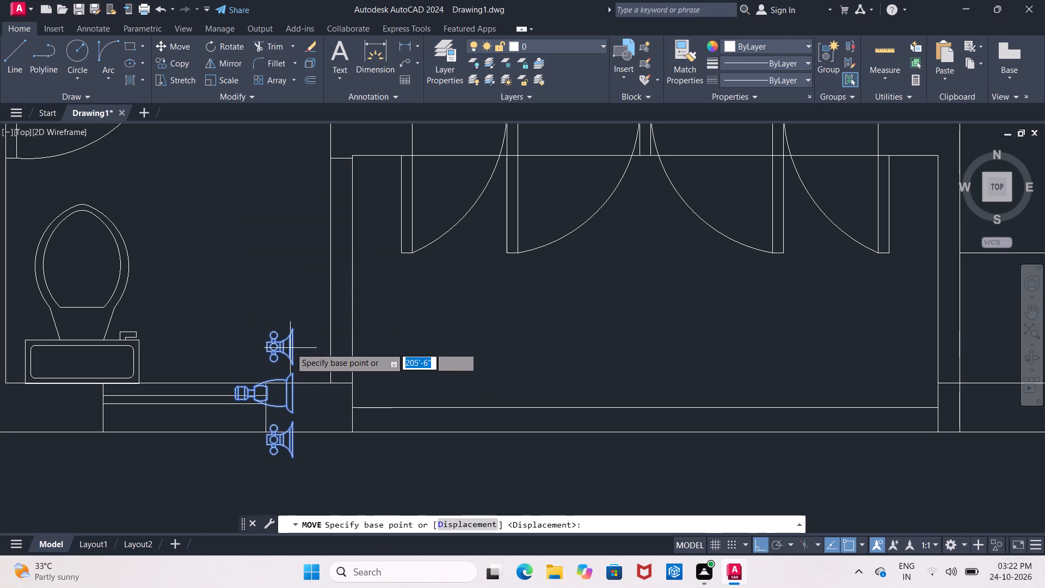
click(294, 334)
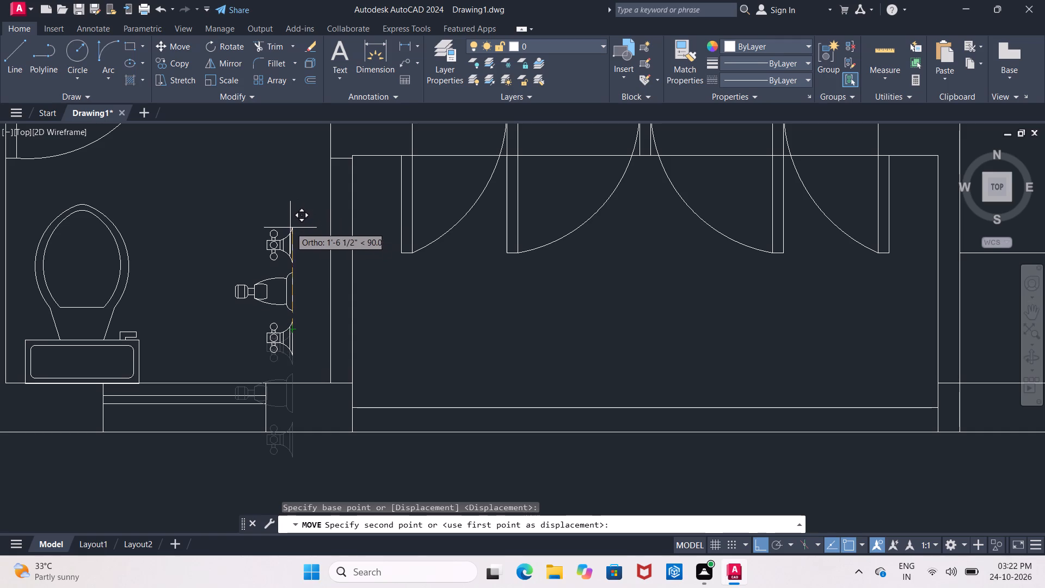
click(287, 207)
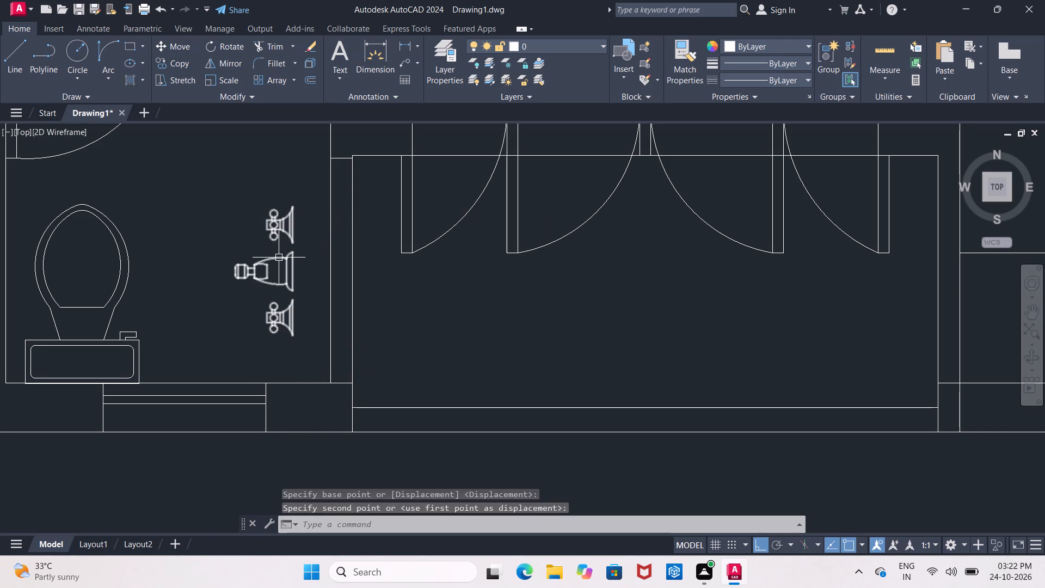
Move the faucet set about 7 1/2" east, with Ortho off, up to the southwest bathroom's east wall.
click(279, 258)
click(765, 547)
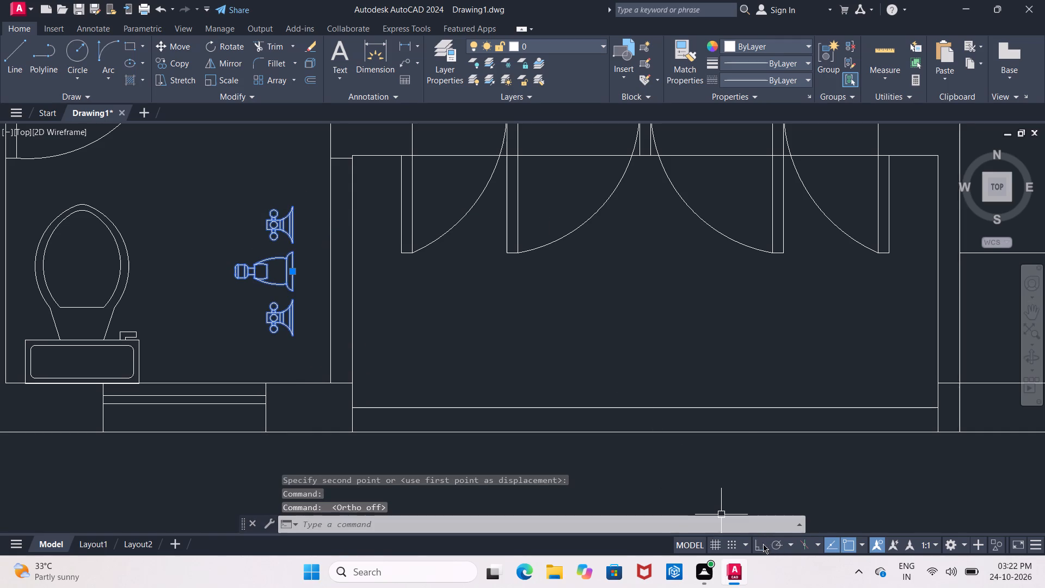
click(172, 50)
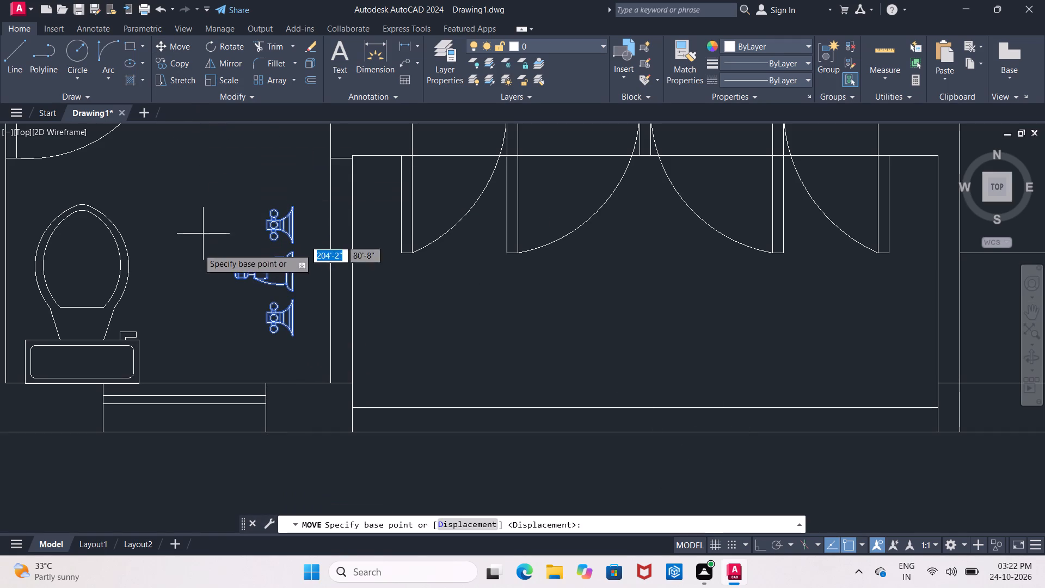
click(195, 277)
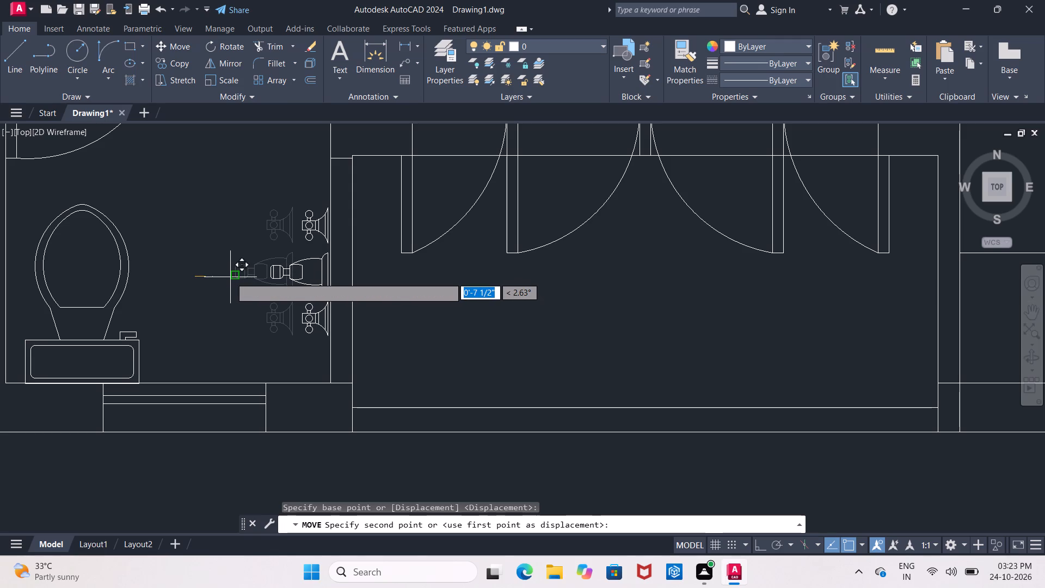
click(230, 277)
Move the faucet set by the midpoint of its back edge onto the southwest bathroom's east wall line.
scroll(270, 277, up, 2)
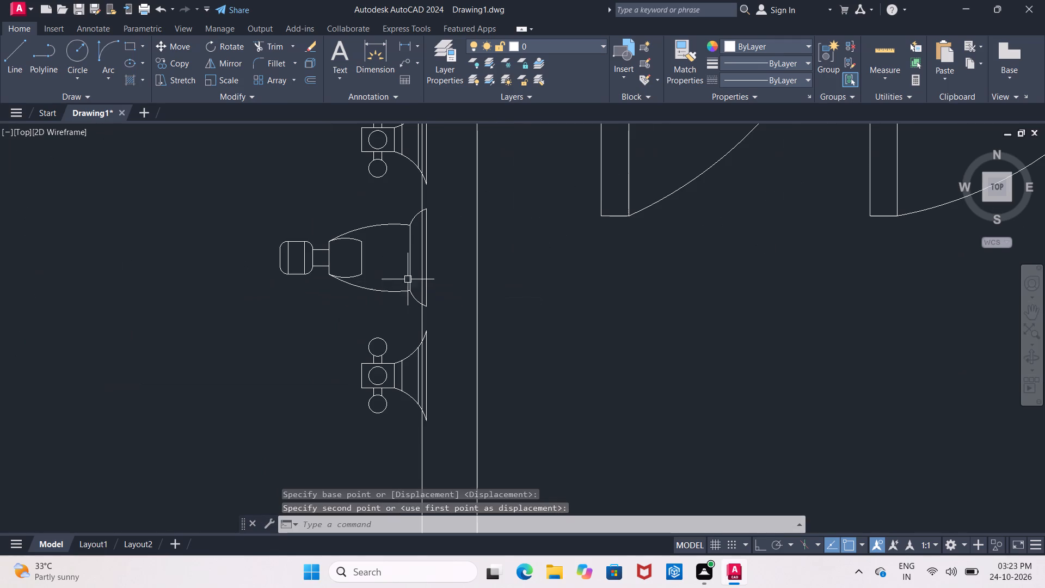
click(426, 266)
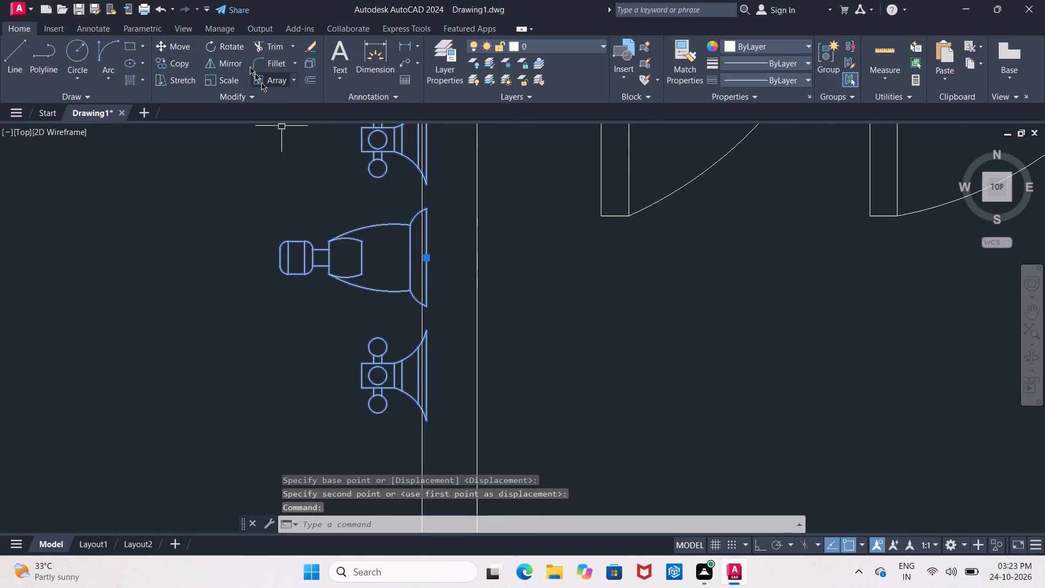
click(165, 52)
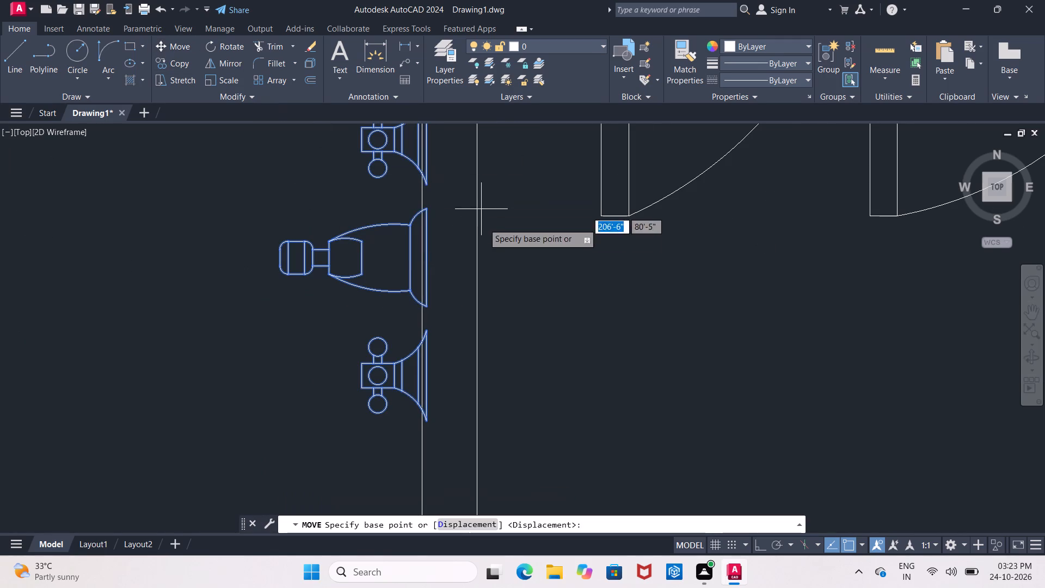
click(426, 259)
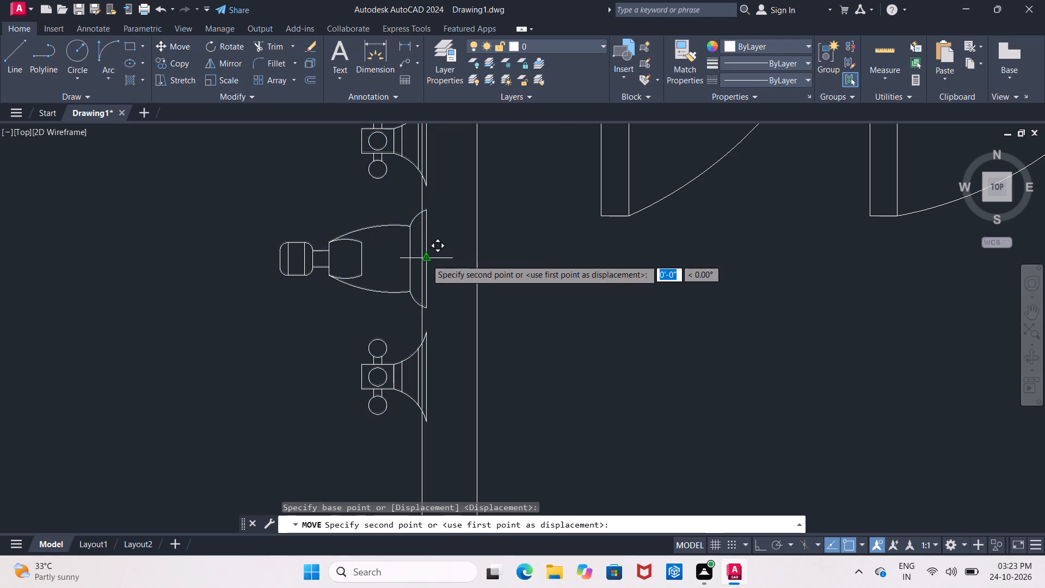
scroll(420, 259, up, 4)
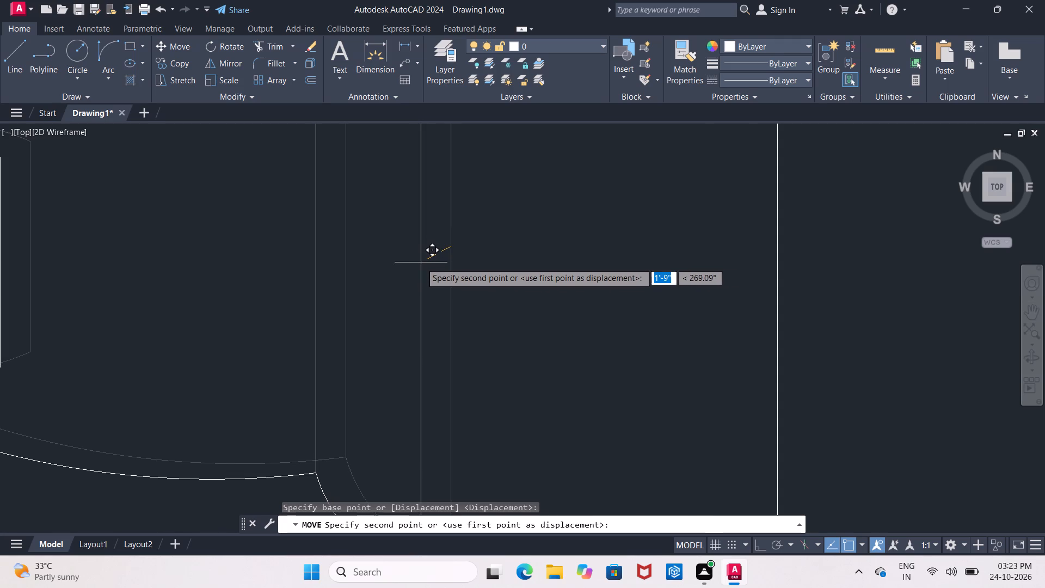
click(421, 262)
Move the faucet set about 1'-7" straight north along the southwest bathroom's east wall.
scroll(421, 262, down, 6)
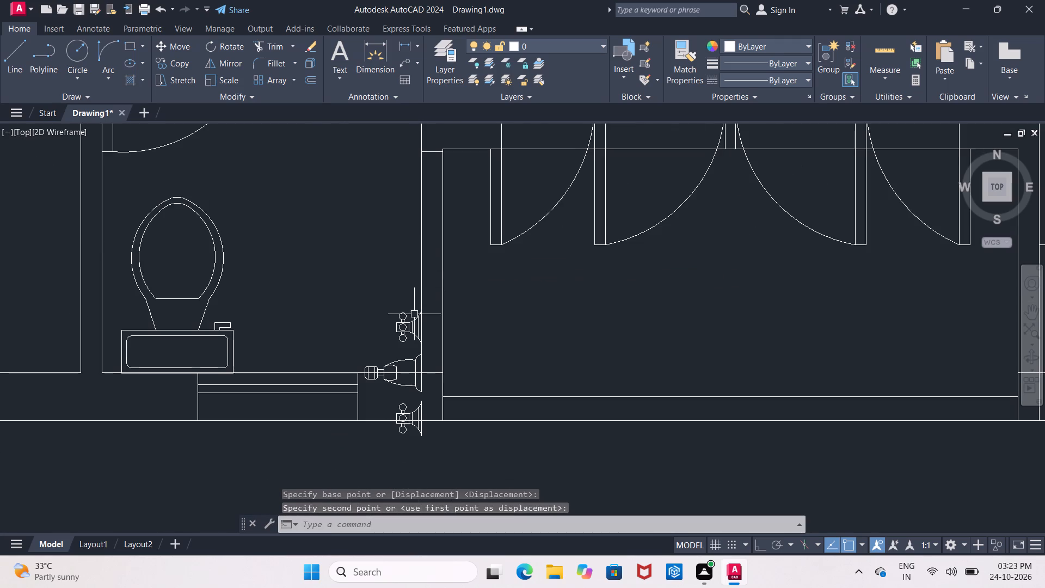
click(414, 314)
click(170, 47)
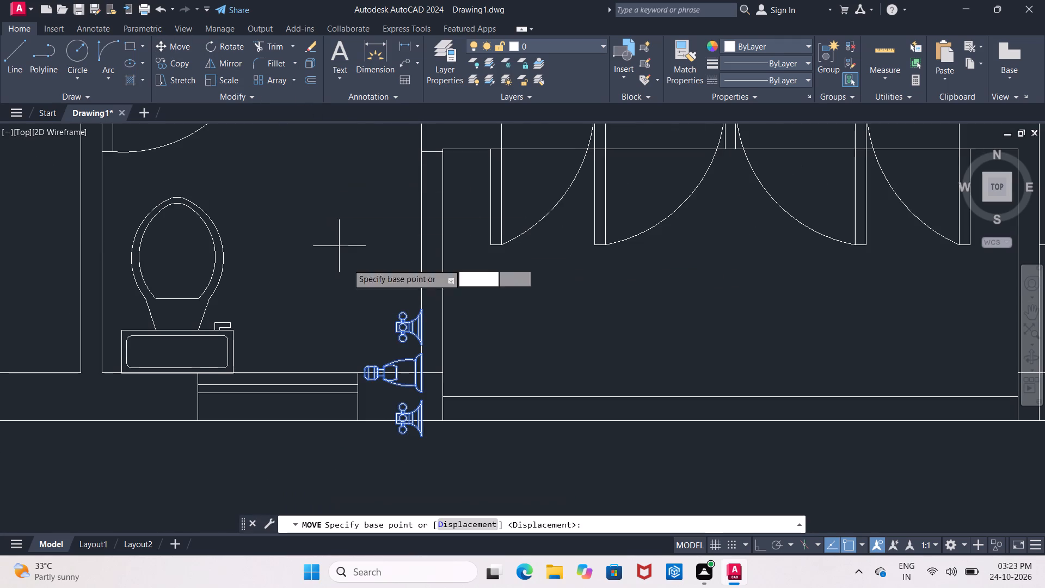
click(377, 311)
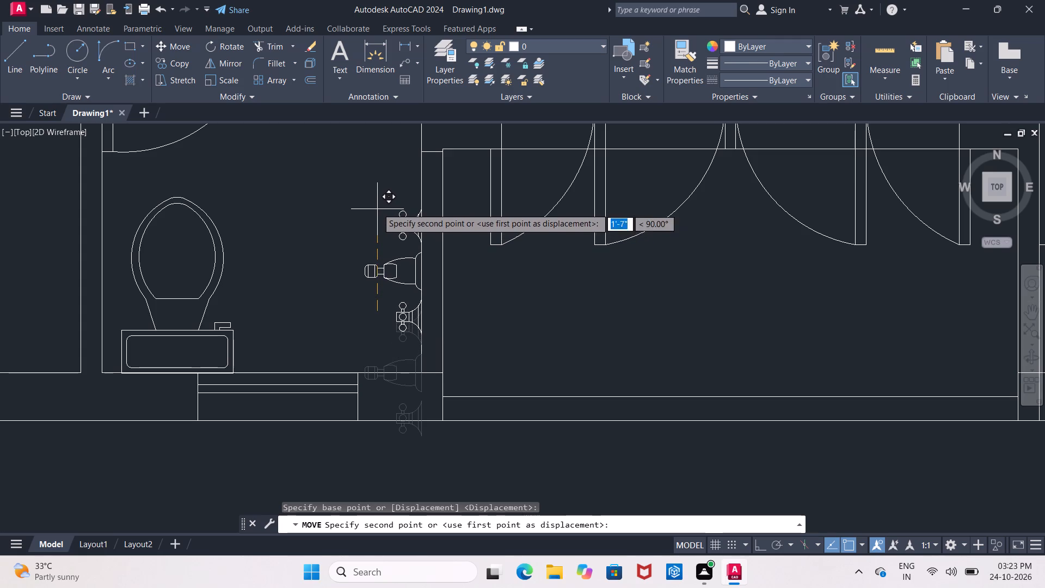
click(377, 201)
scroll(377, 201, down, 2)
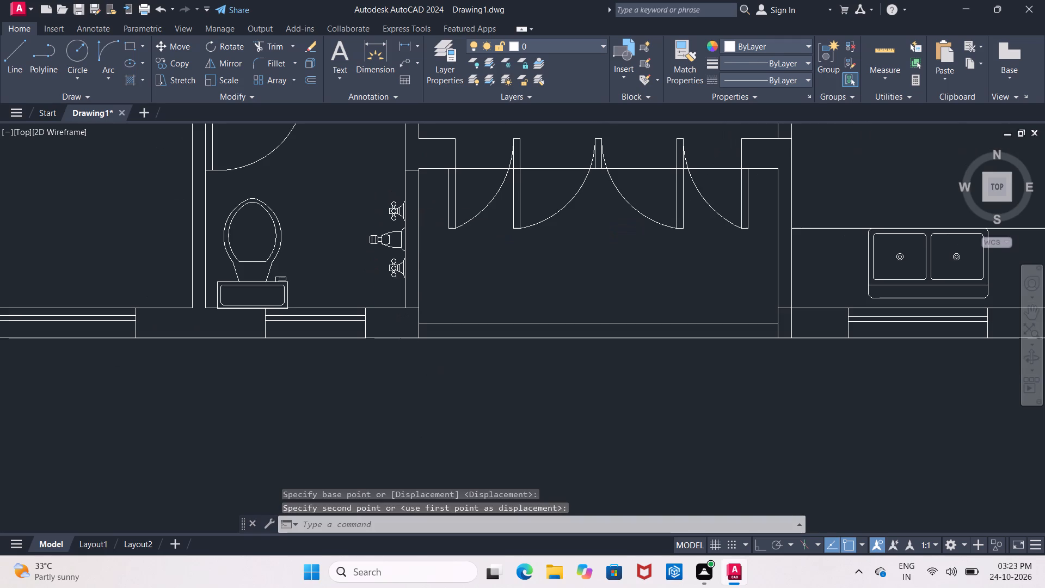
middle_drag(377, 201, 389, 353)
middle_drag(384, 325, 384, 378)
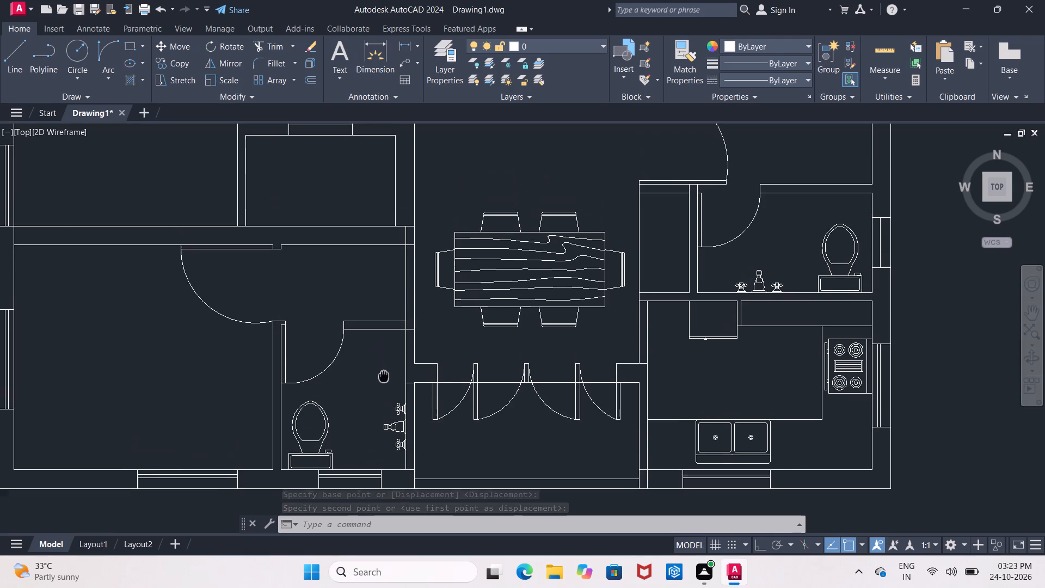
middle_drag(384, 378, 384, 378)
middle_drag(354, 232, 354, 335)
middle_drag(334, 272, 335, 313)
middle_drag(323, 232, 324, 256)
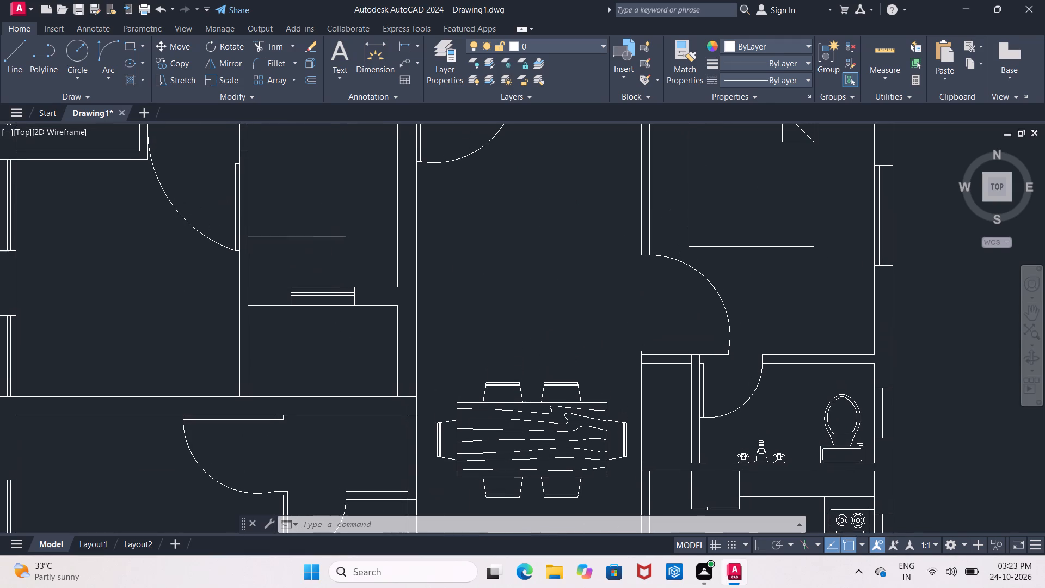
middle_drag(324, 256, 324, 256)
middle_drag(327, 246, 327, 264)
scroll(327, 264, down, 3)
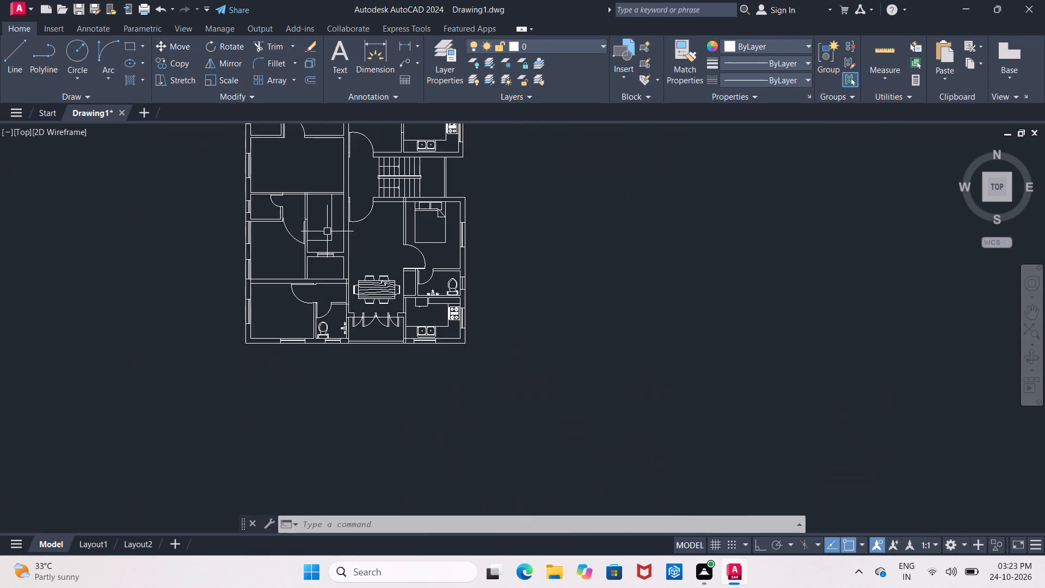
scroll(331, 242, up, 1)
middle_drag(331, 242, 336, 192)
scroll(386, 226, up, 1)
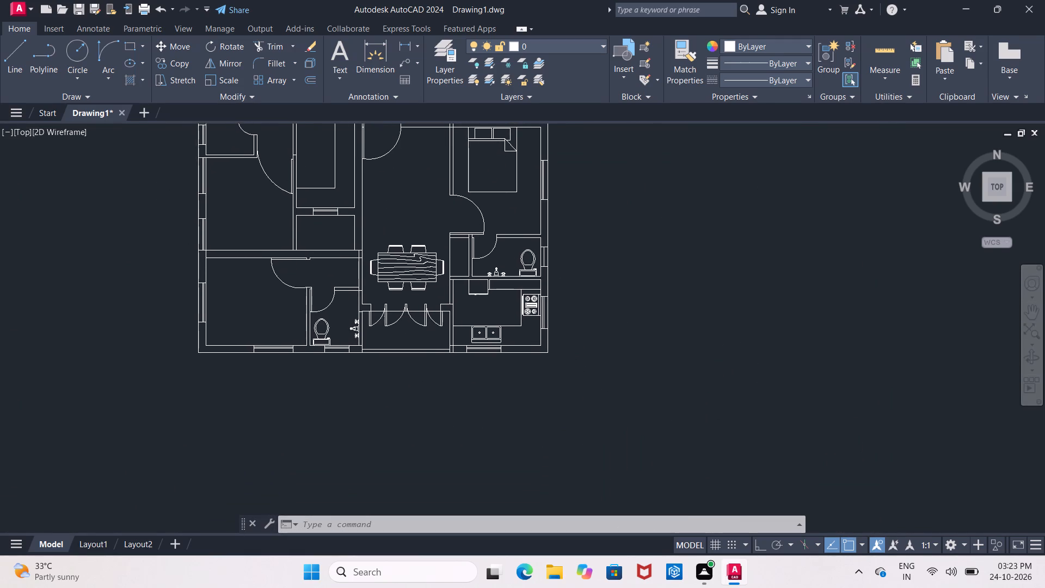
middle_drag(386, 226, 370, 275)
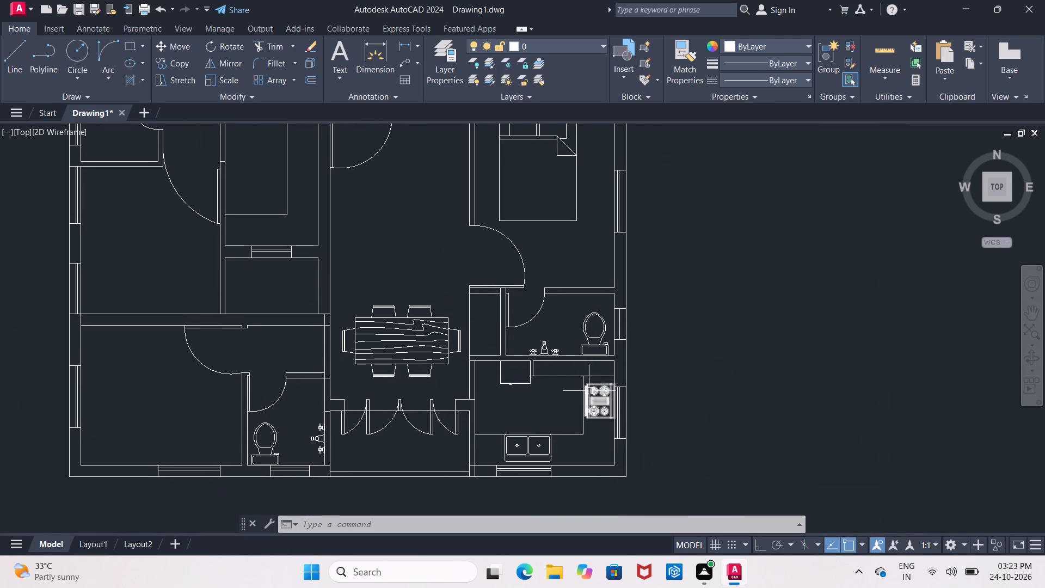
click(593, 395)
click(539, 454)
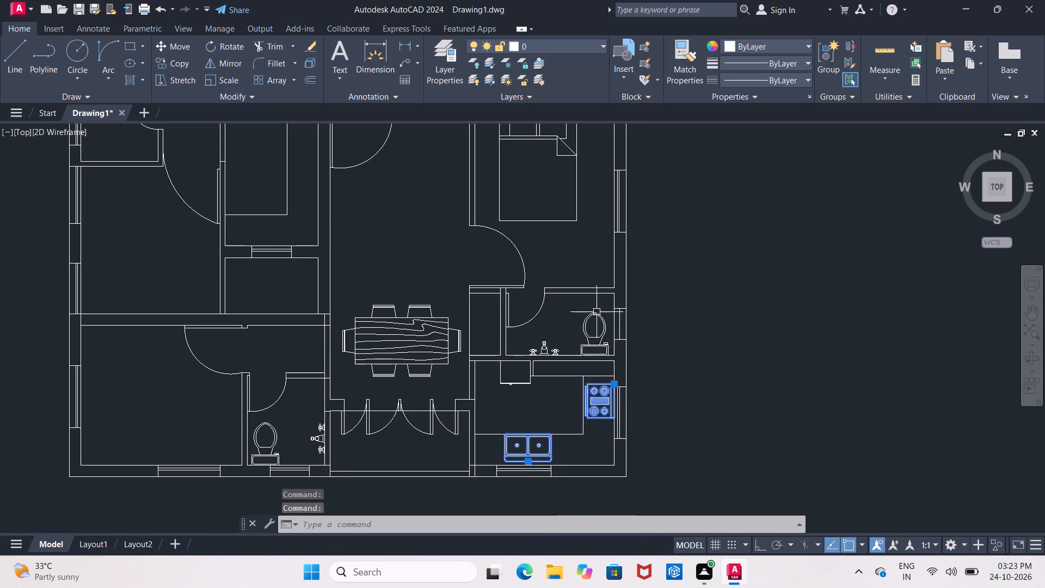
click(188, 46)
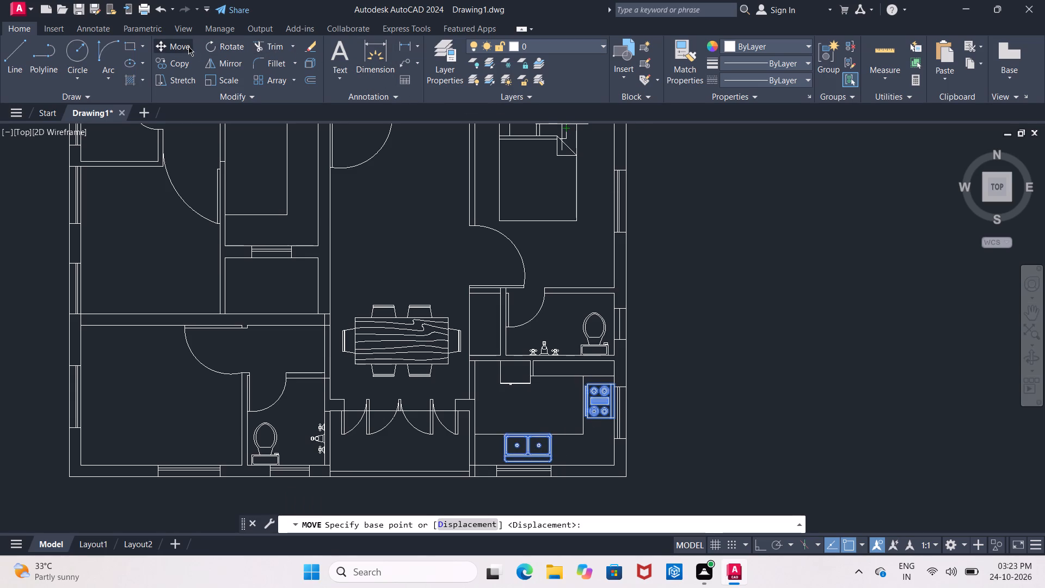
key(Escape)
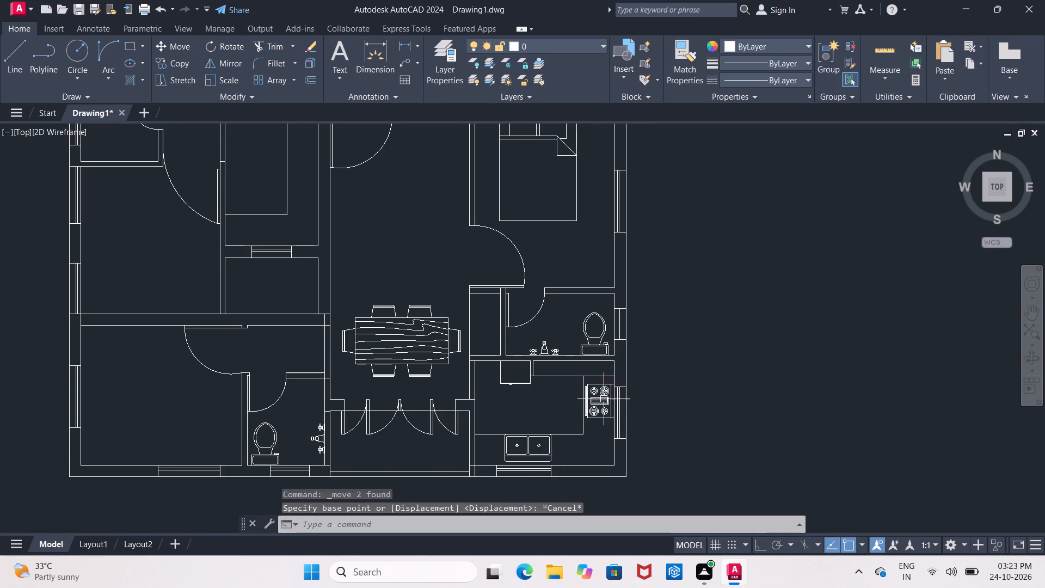
Copy the stove and double sink together from the southeast kitchen to the inner counter corner of the western kitchen.
click(603, 399)
click(548, 443)
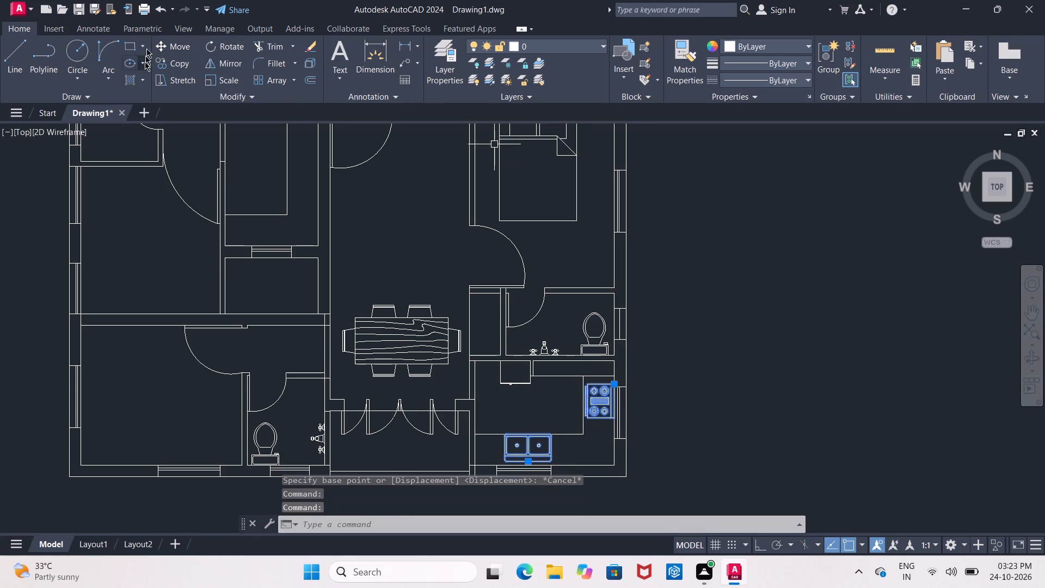
click(186, 62)
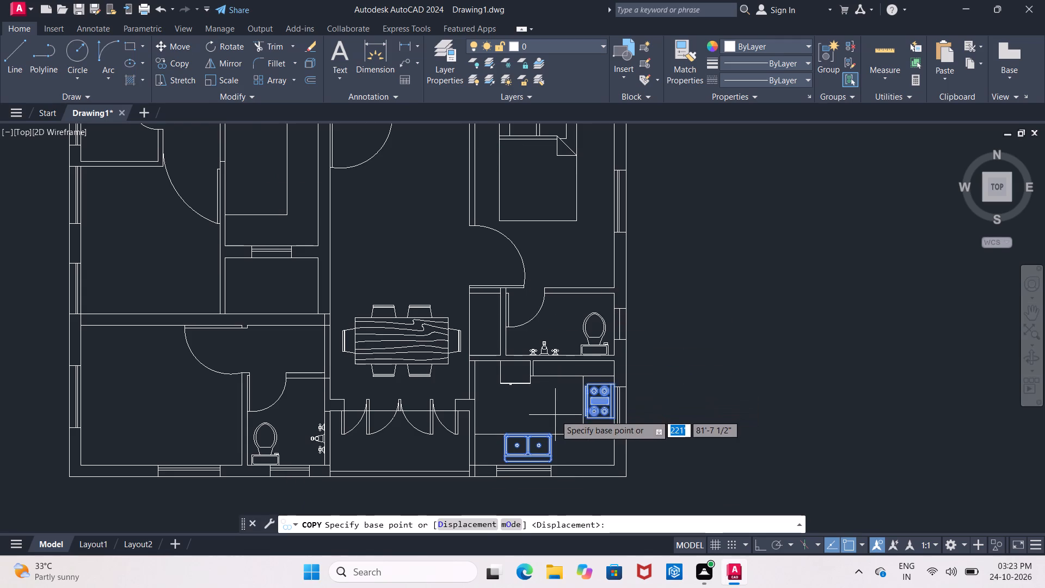
click(555, 415)
scroll(286, 186, up, 2)
middle_drag(285, 216, 302, 261)
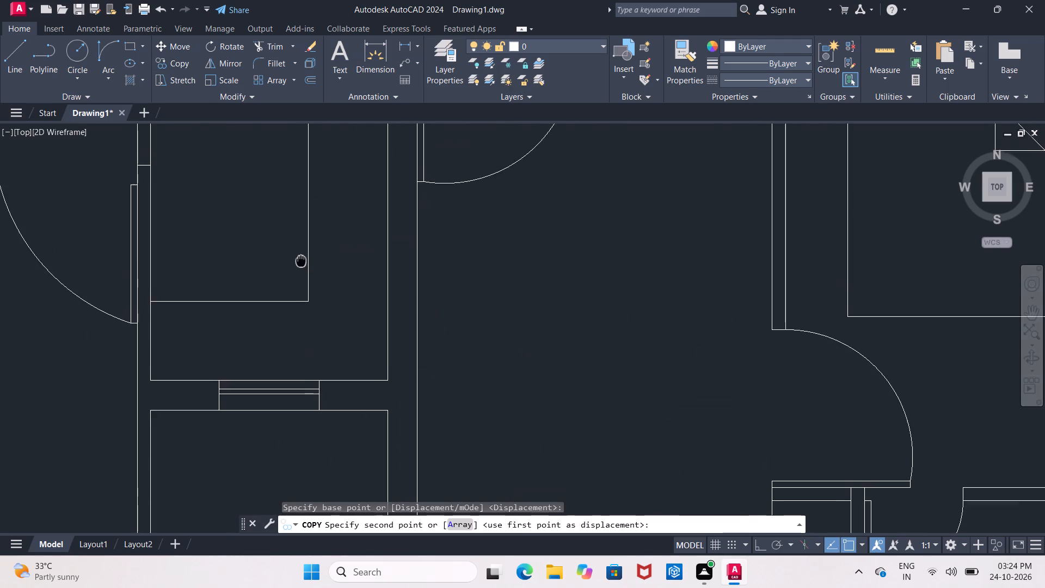
middle_drag(302, 261, 302, 262)
scroll(300, 260, down, 1)
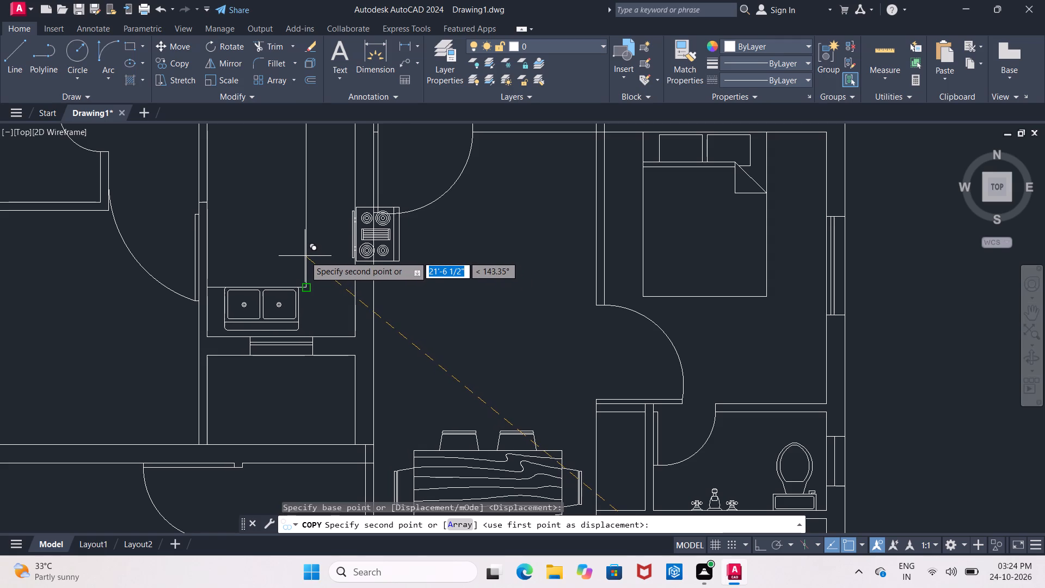
click(305, 256)
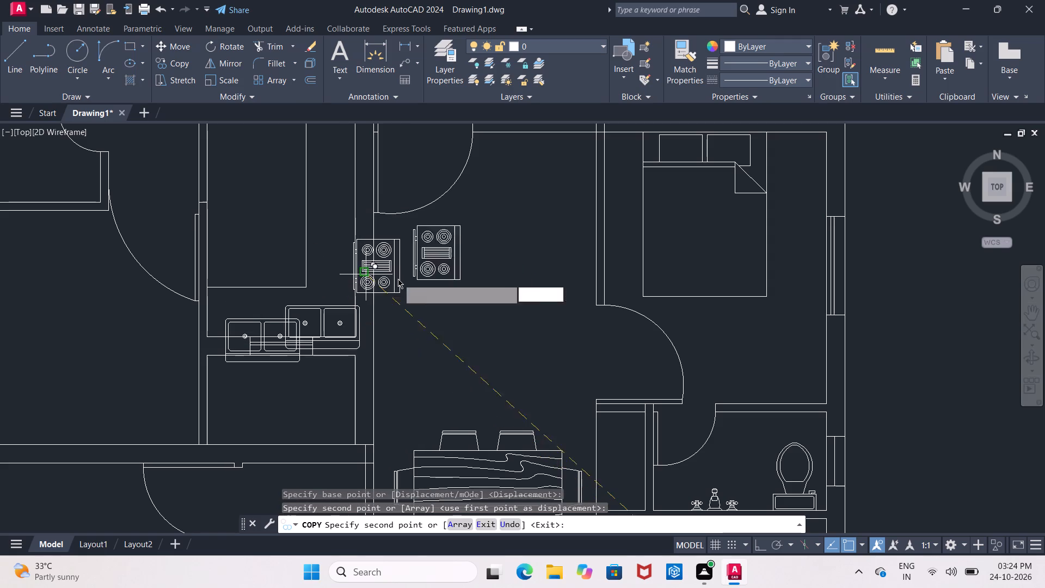
key(Escape)
Move the copied double sink about 1'-2" north, off the wall and onto the western kitchen's south counter.
scroll(273, 321, up, 1)
click(273, 321)
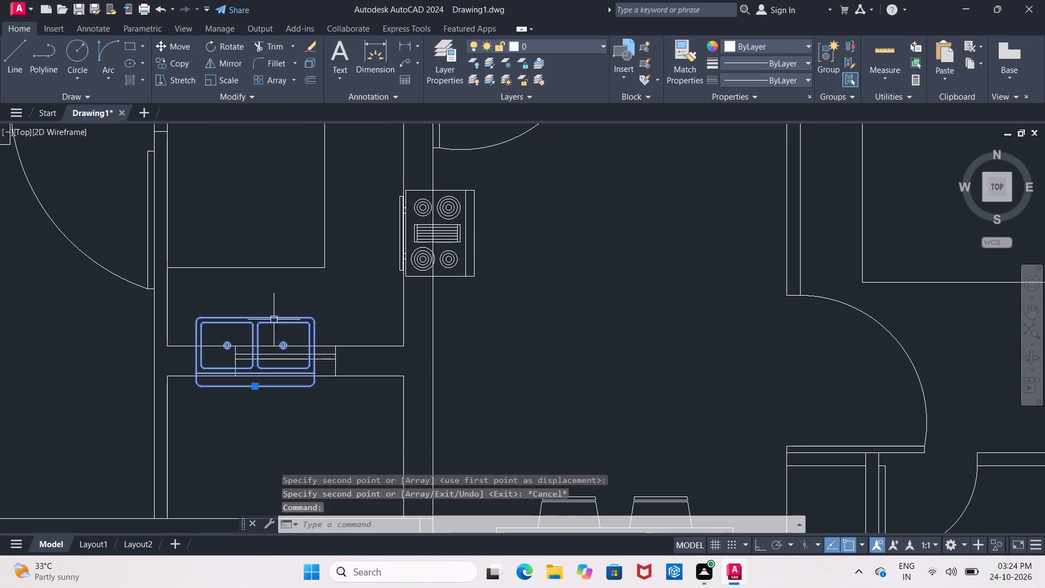
click(180, 48)
click(334, 319)
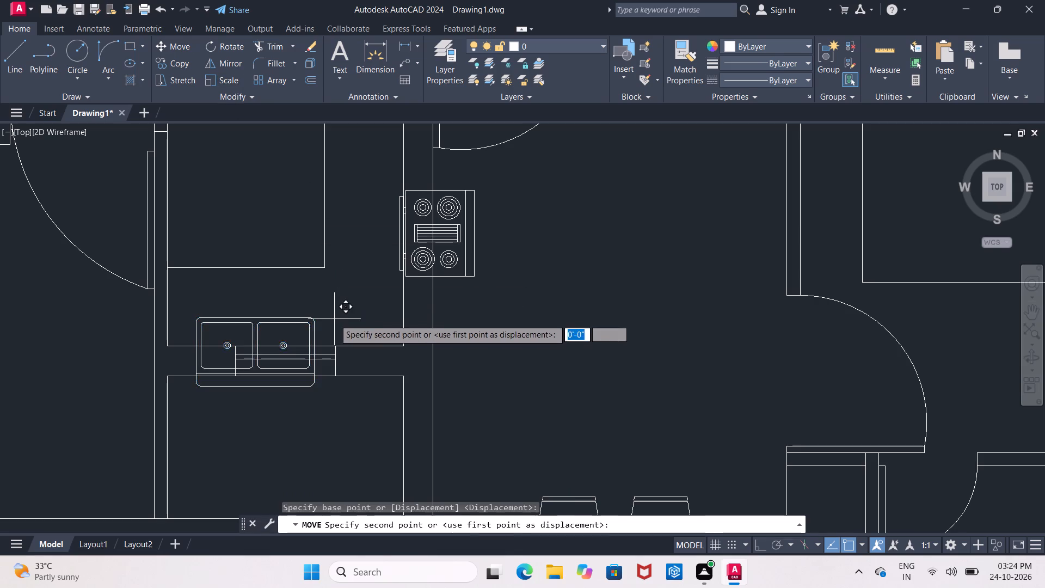
click(332, 274)
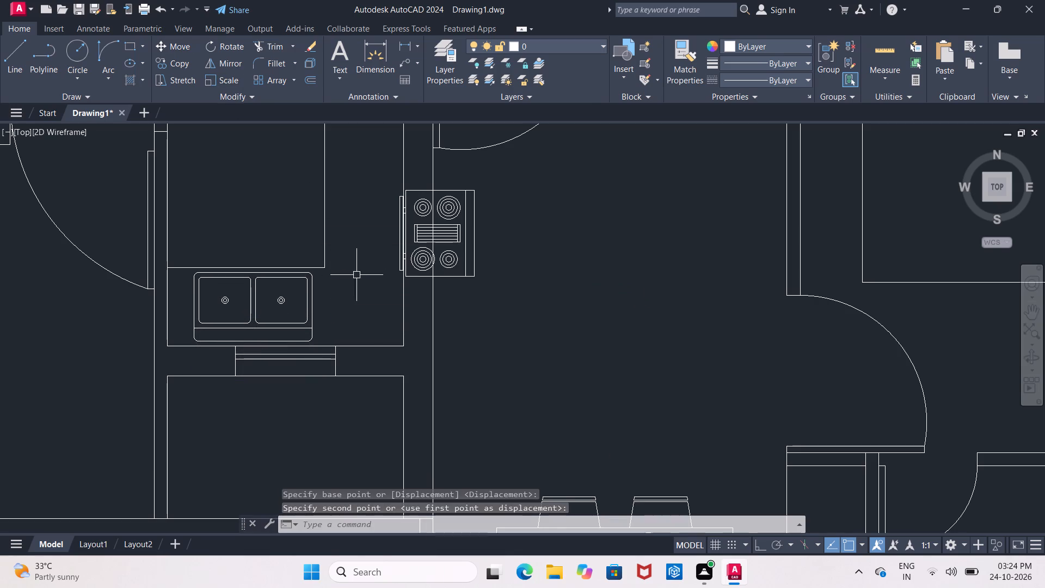
Move the copied stove about 4'-4" northwest onto the western kitchen's east counter, against the wall.
click(472, 252)
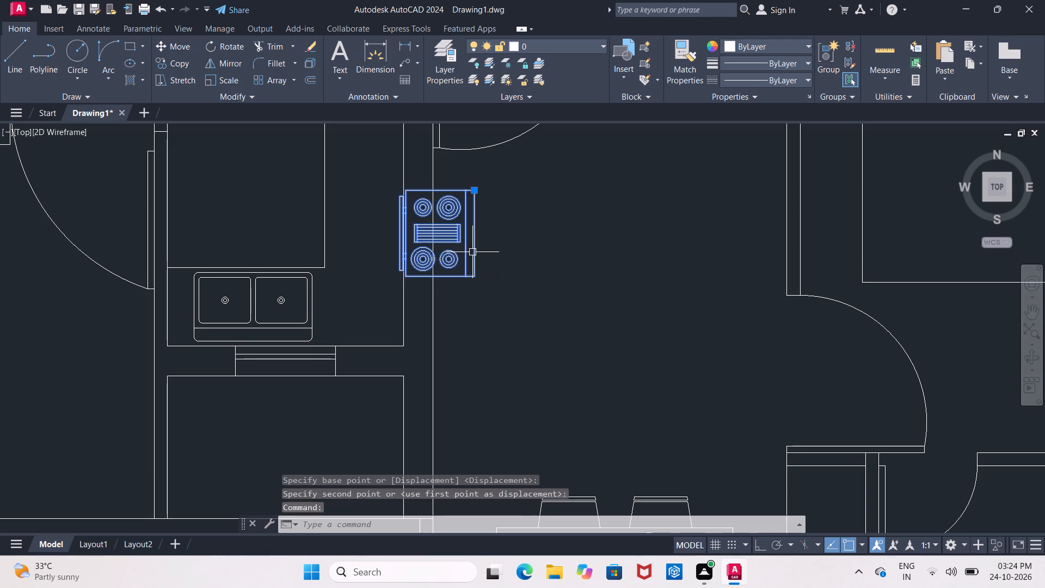
click(191, 48)
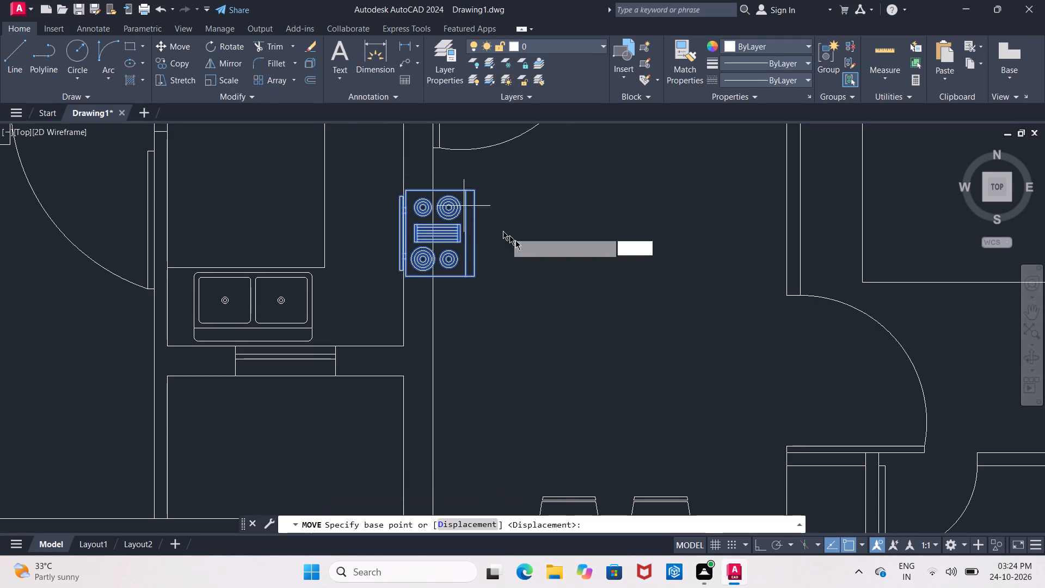
click(526, 250)
middle_drag(437, 204, 364, 395)
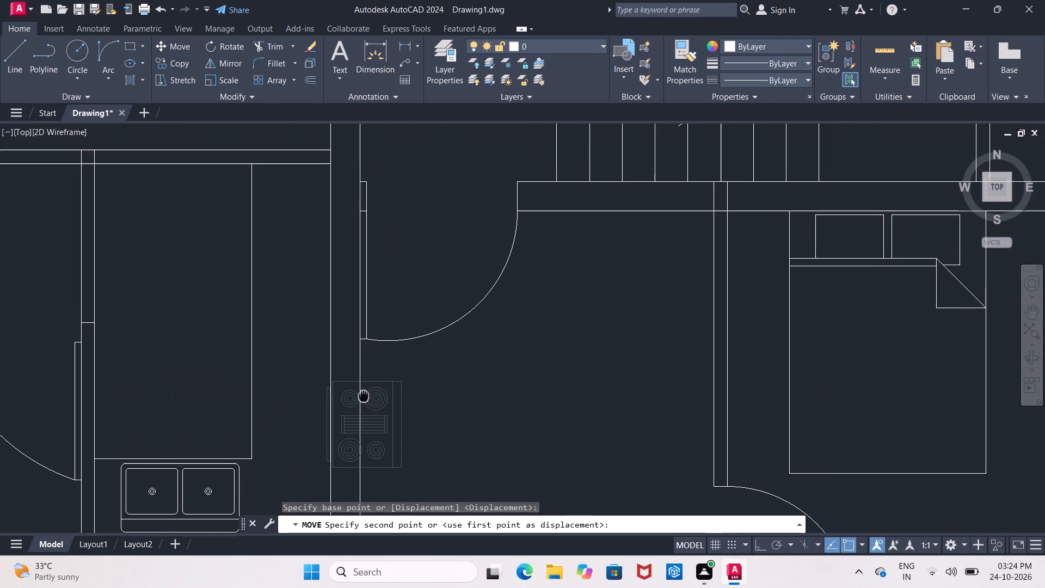
middle_drag(364, 395, 364, 394)
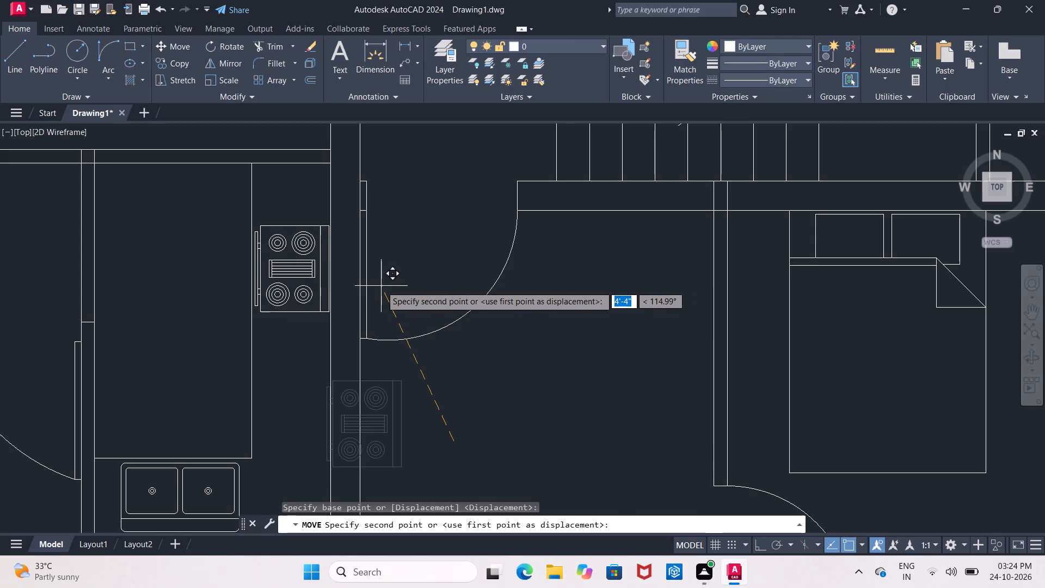
click(381, 286)
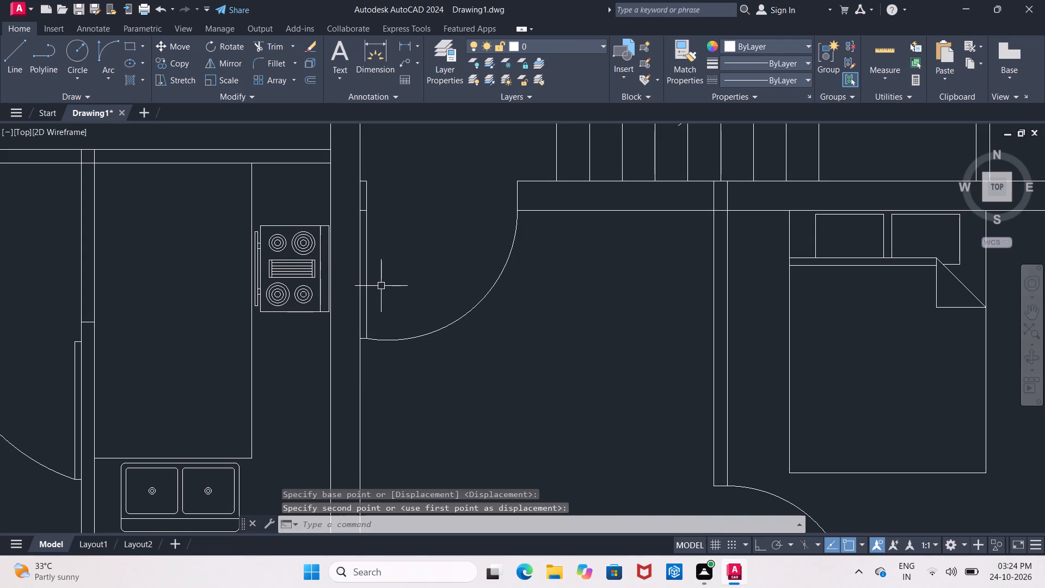
Copy the bed from the eastern bedroom into the northwest corner of the southwest bedroom, about 29'-7 1/2" away.
scroll(381, 286, down, 4)
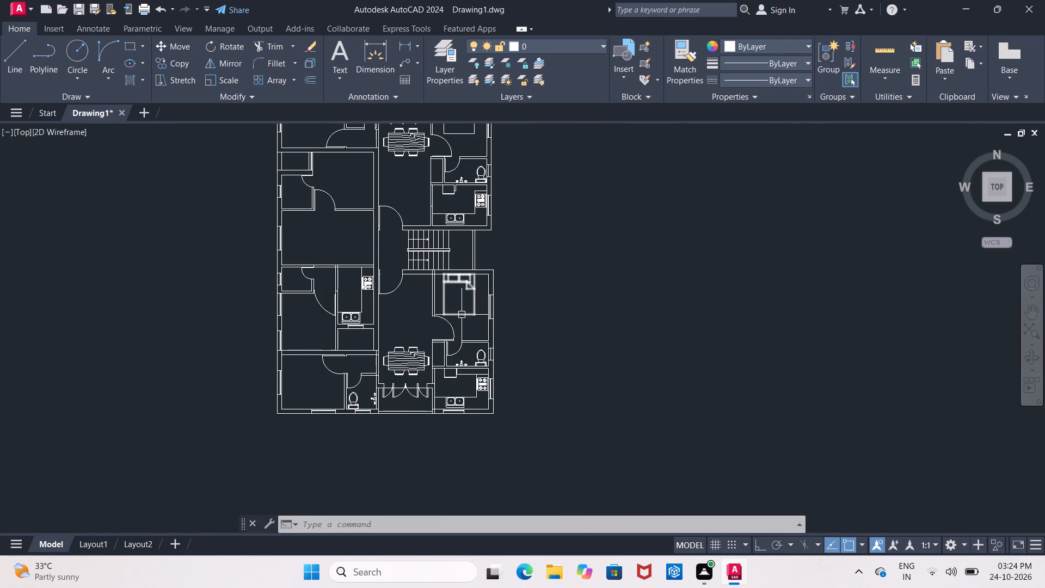
click(462, 315)
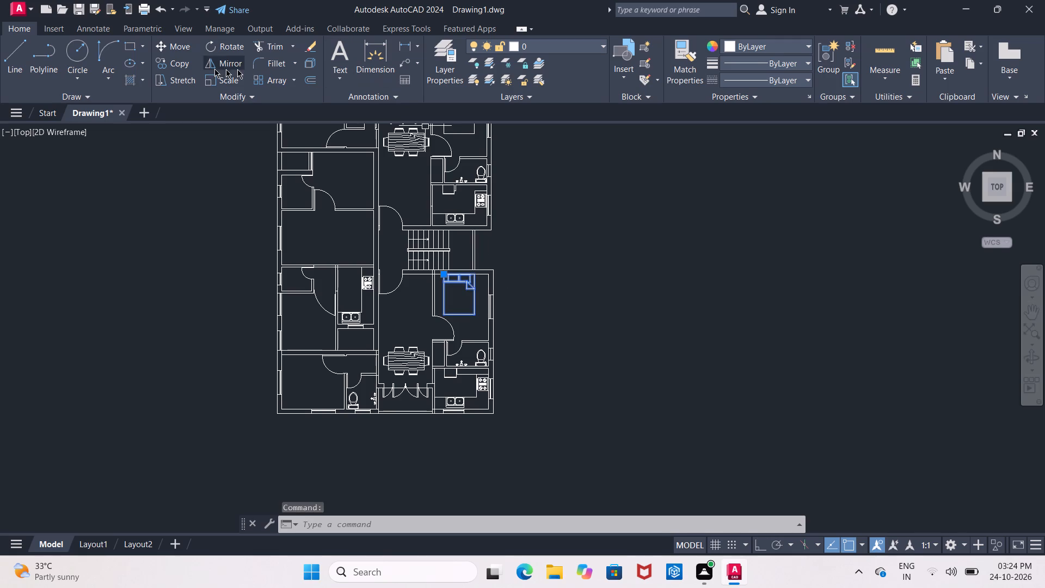
click(175, 59)
click(457, 296)
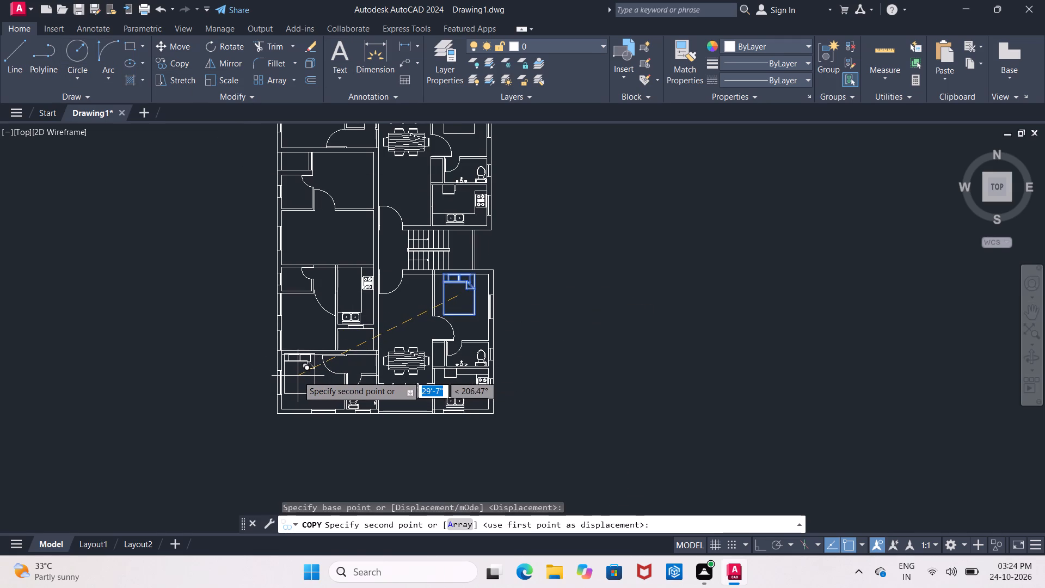
scroll(293, 376, up, 5)
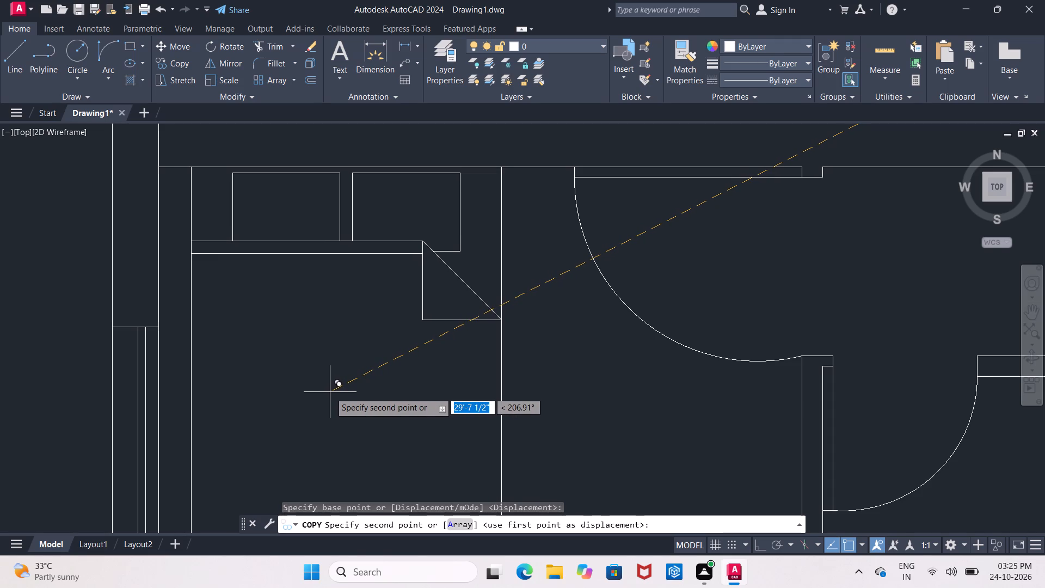
click(330, 392)
Place a second bed copy in the bedroom just north of the southwest bedroom, about 25'-9 1/2" from the original.
scroll(330, 392, down, 2)
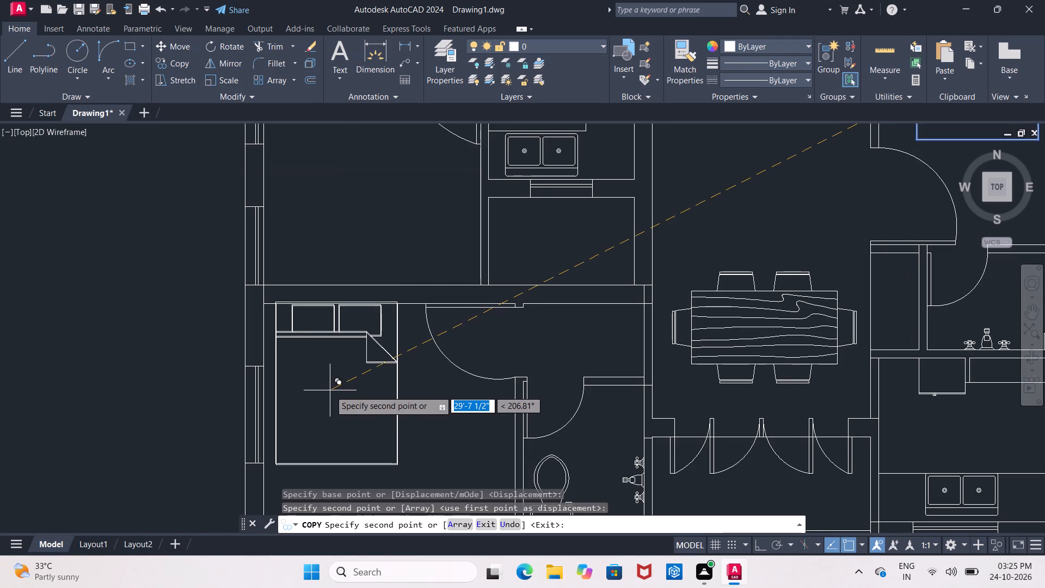
scroll(330, 390, down, 1)
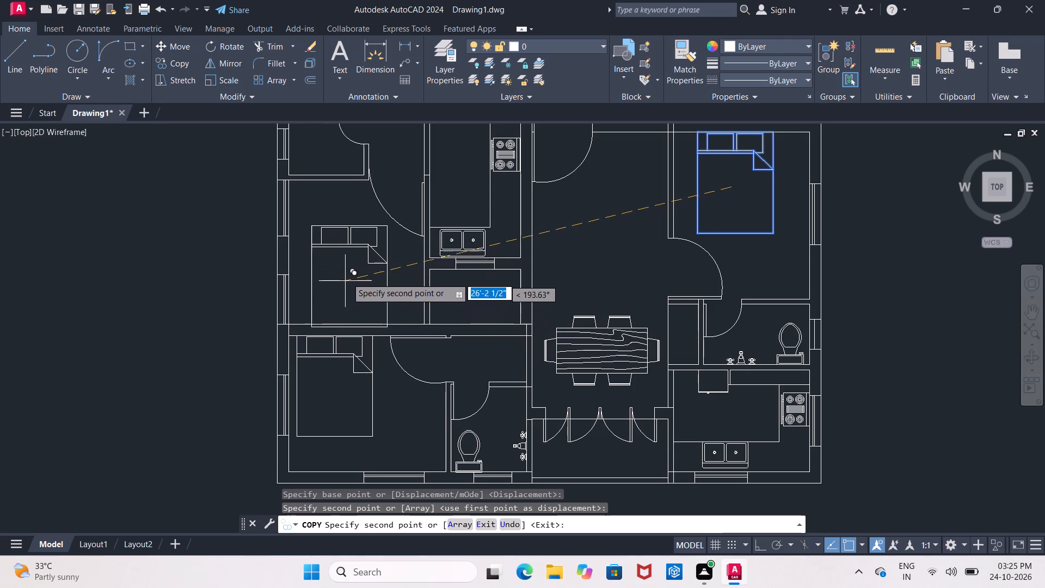
click(349, 273)
key(Escape)
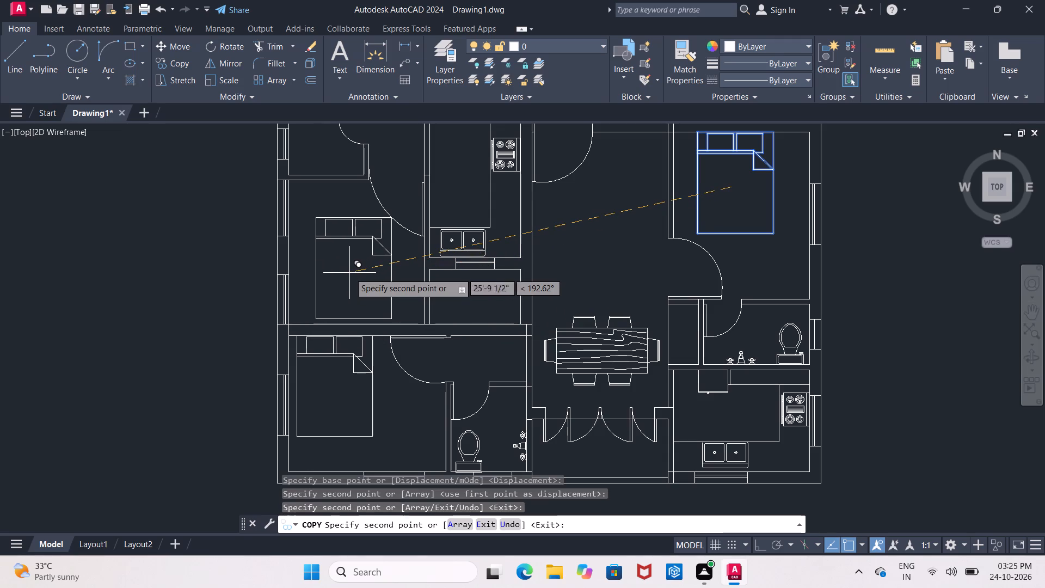
Rotate the second bed copy 90° counterclockwise about its northeast corner.
click(371, 249)
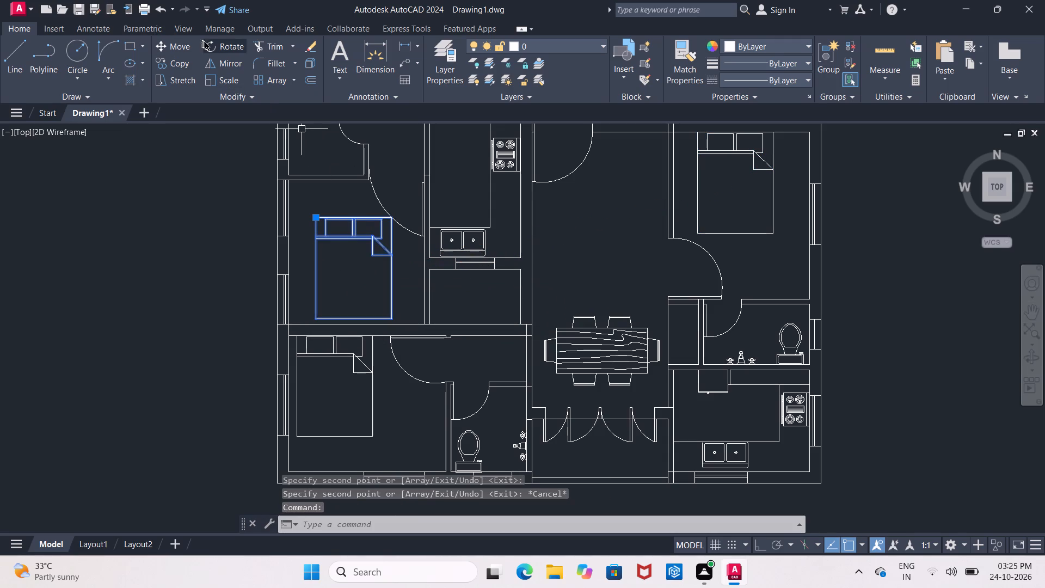
click(205, 41)
click(391, 220)
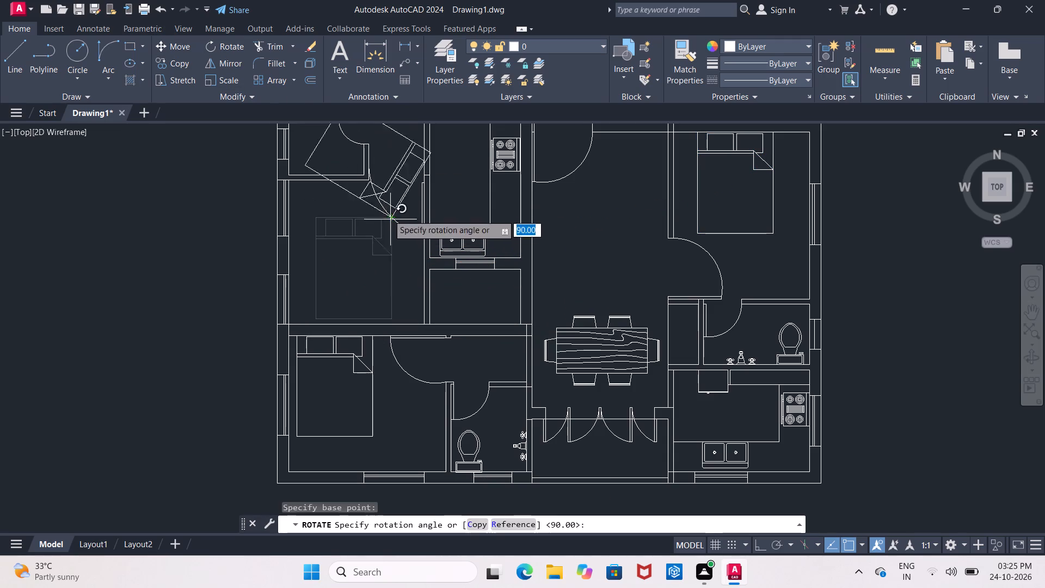
click(391, 180)
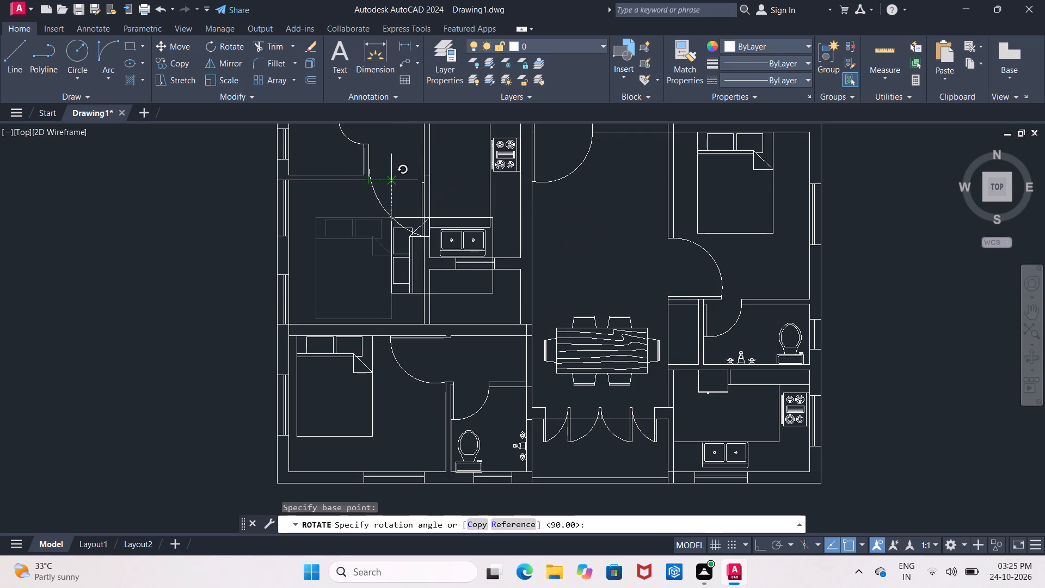
Move the rotated bed about 6'-9" west so its head sits against the bedroom's west wall.
click(456, 297)
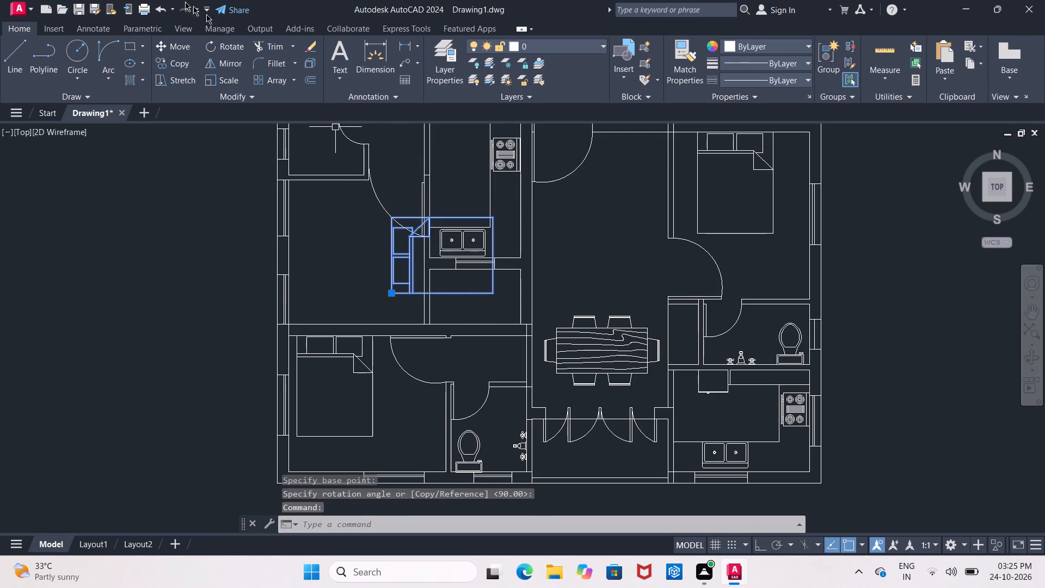
click(180, 51)
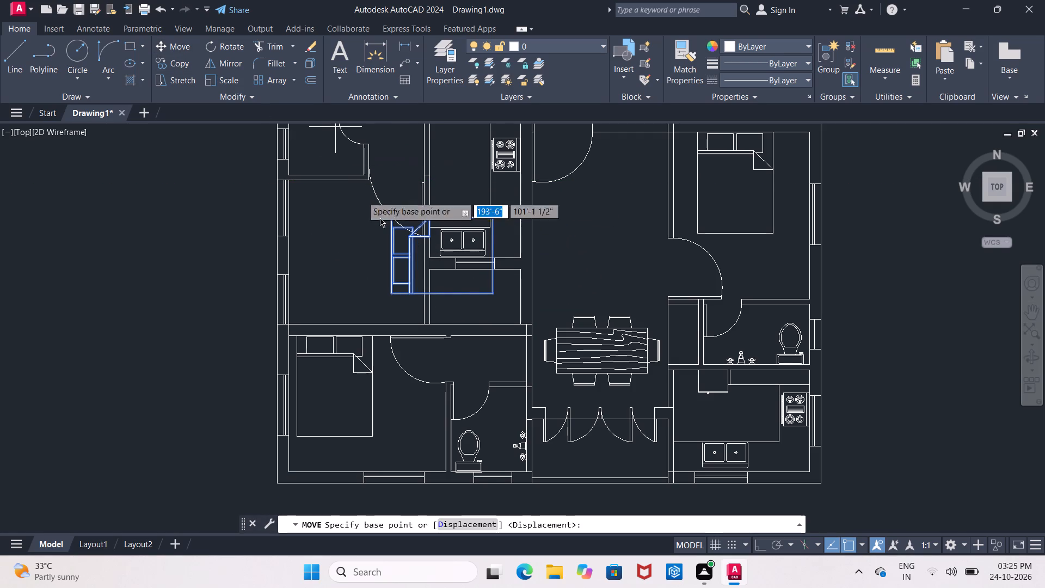
click(462, 284)
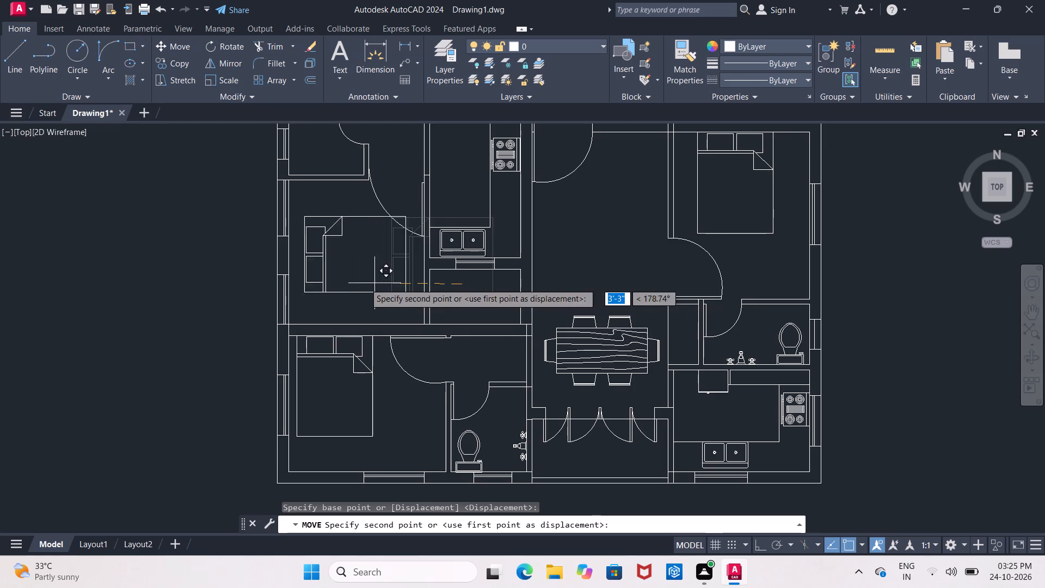
scroll(360, 292, up, 3)
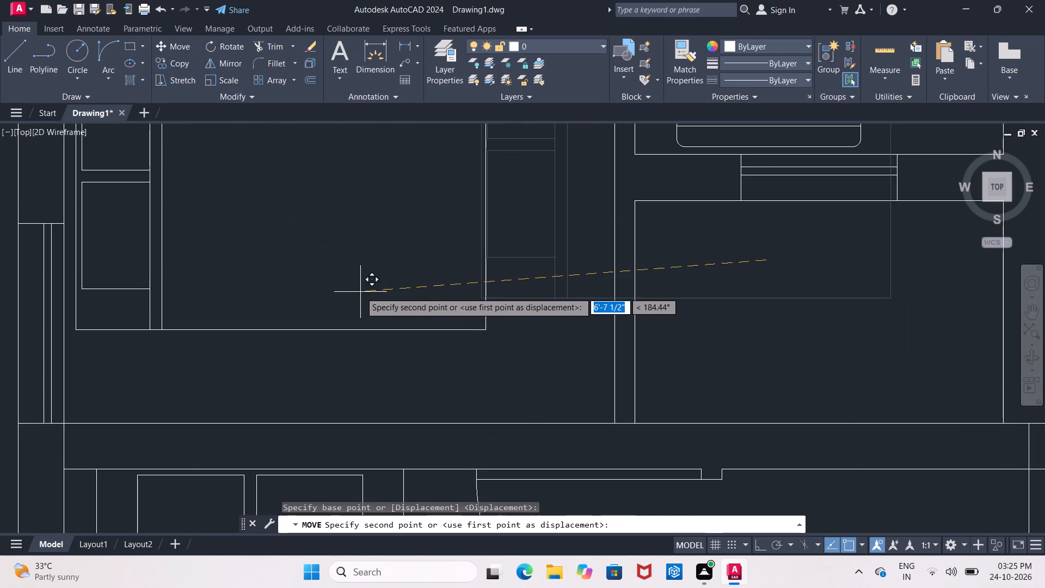
middle_drag(366, 302, 397, 377)
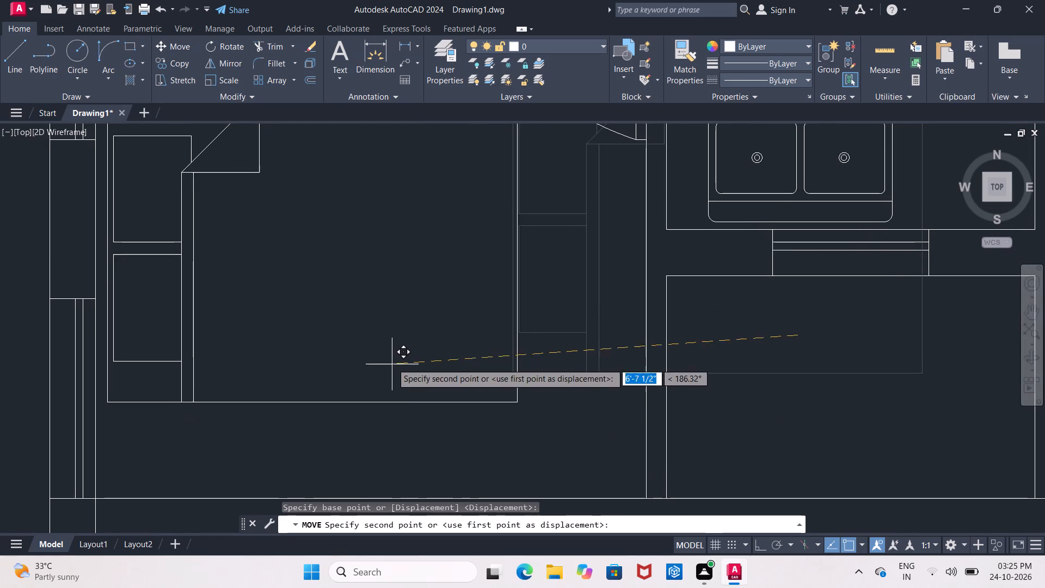
middle_drag(392, 367, 408, 488)
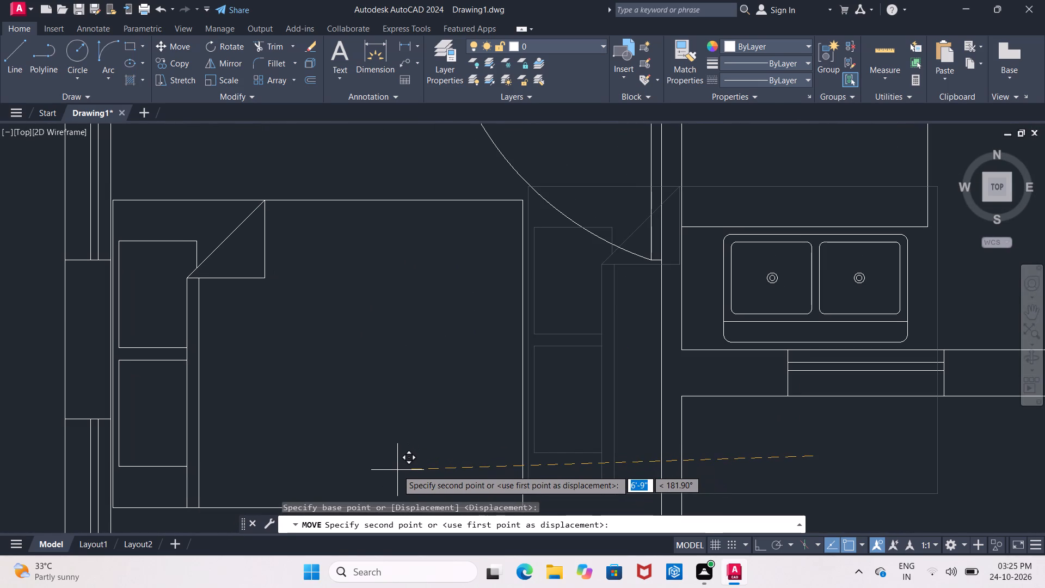
click(395, 473)
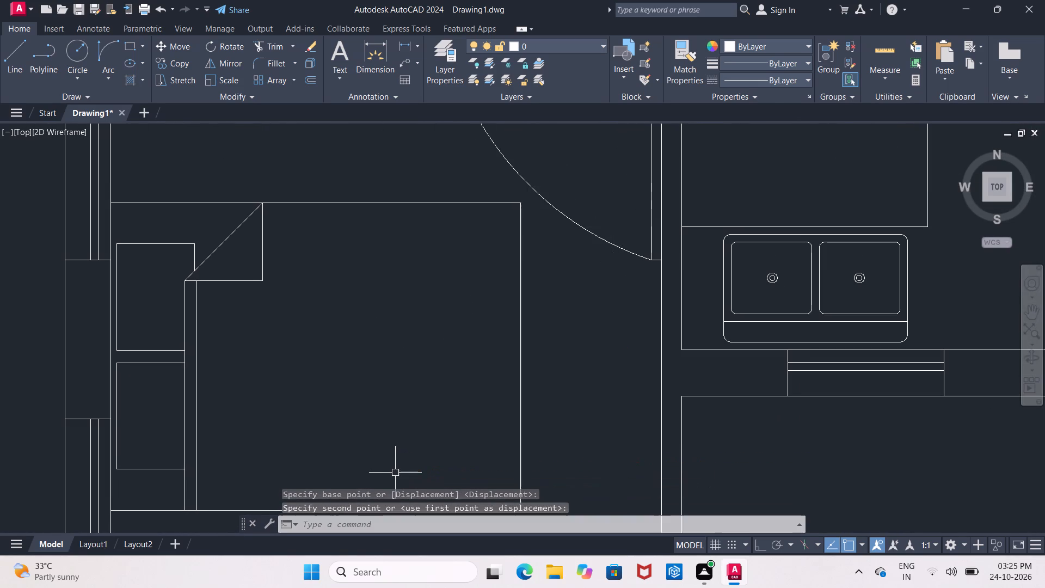
Copy the toilet and faucet from the eastern bathroom into the small western bathroom north of the rotated bed's bedroom.
scroll(414, 395, down, 2)
middle_drag(414, 394, 364, 276)
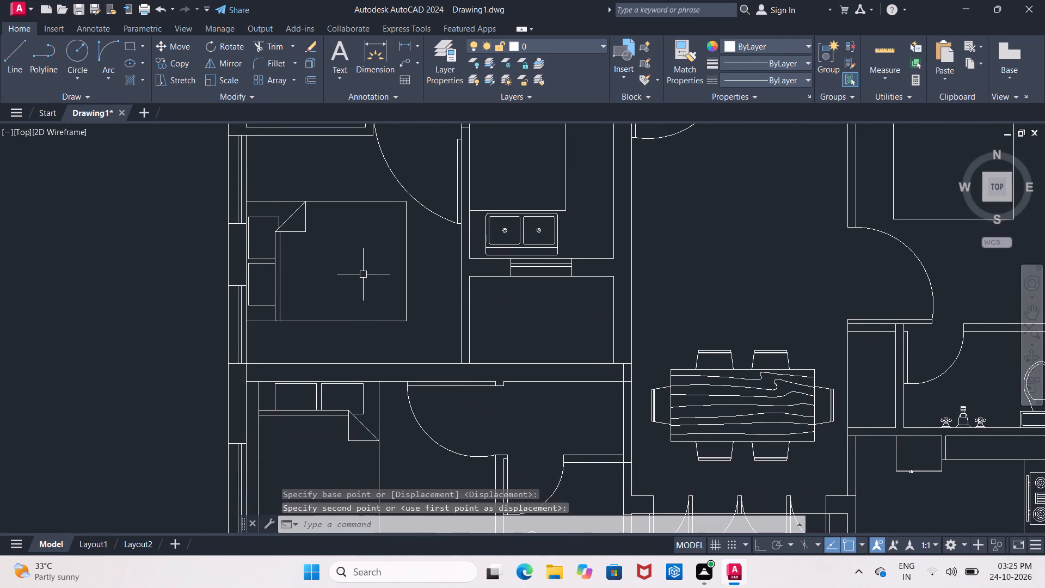
scroll(362, 273, down, 1)
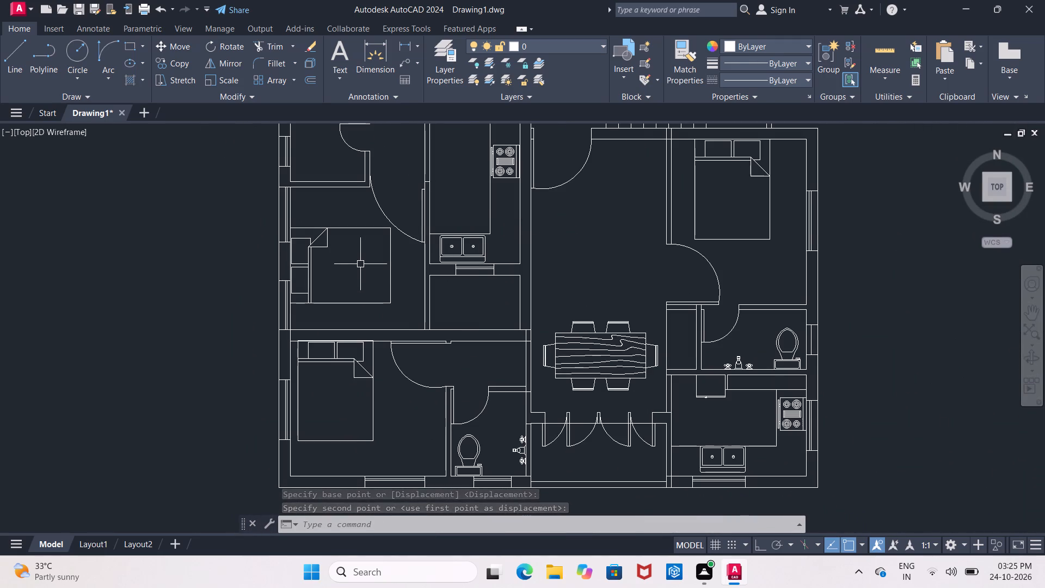
middle_drag(360, 272, 349, 352)
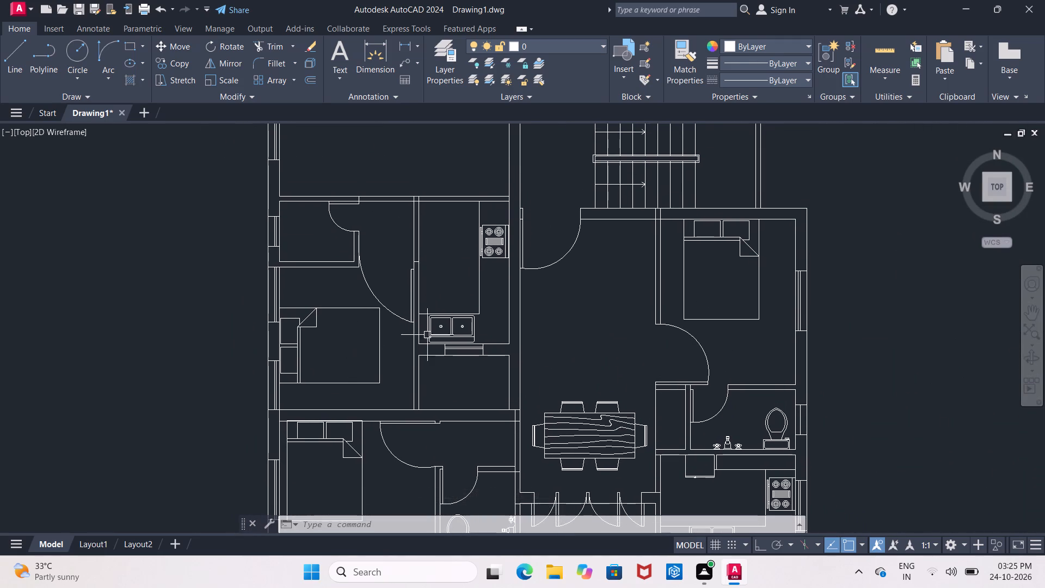
click(776, 408)
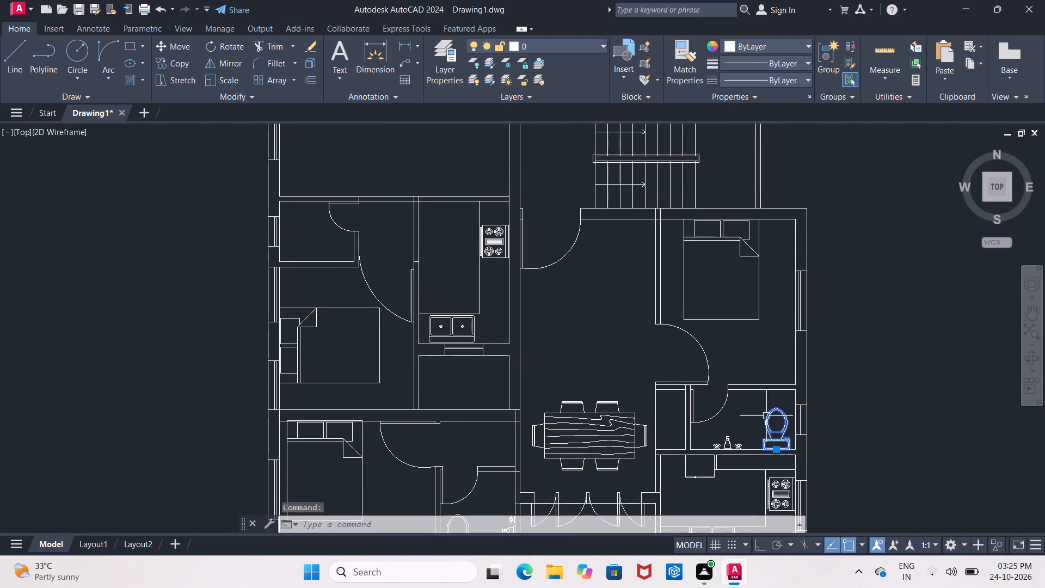
click(731, 438)
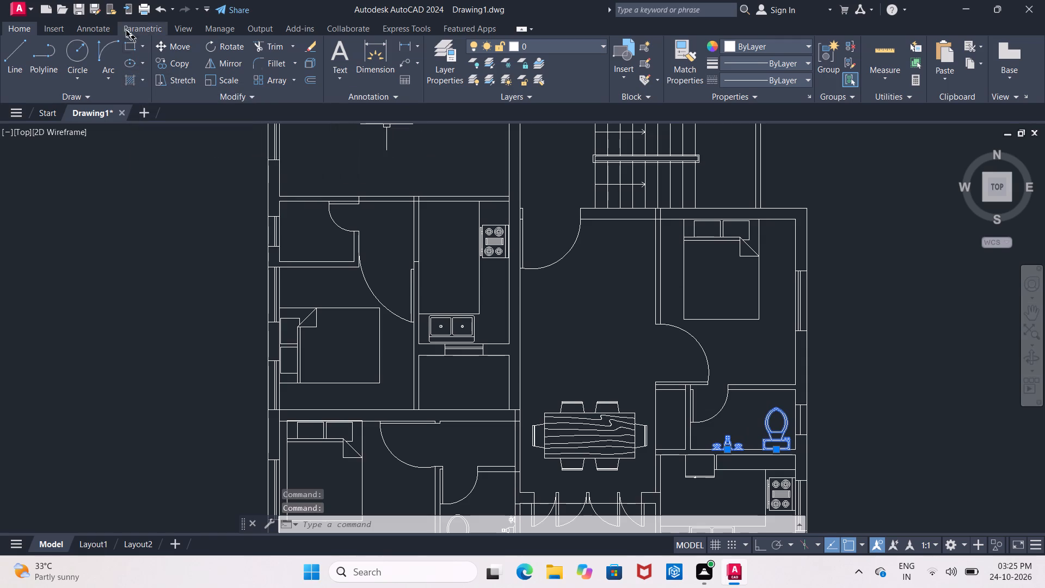
click(177, 64)
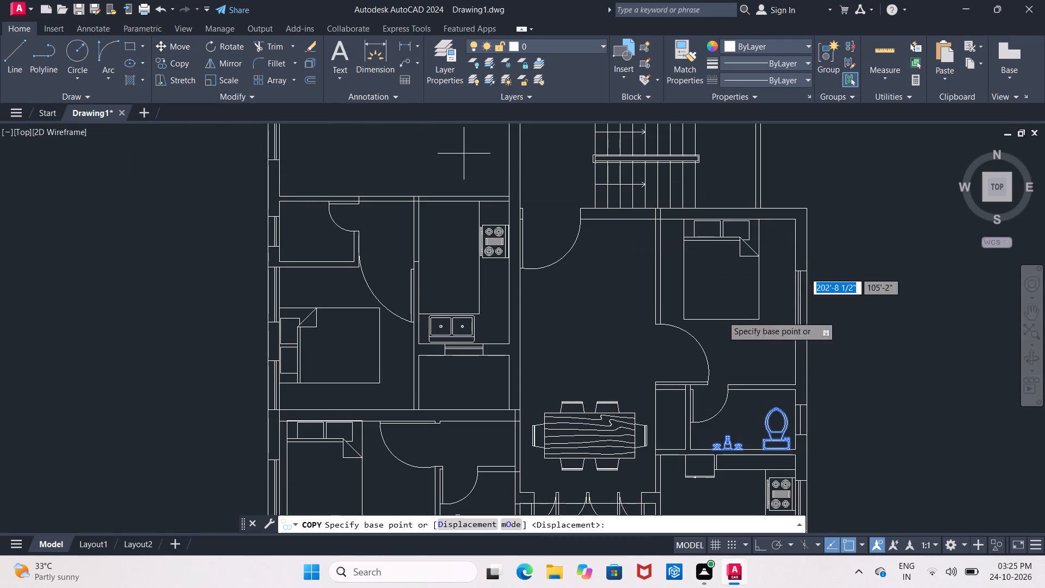
click(760, 431)
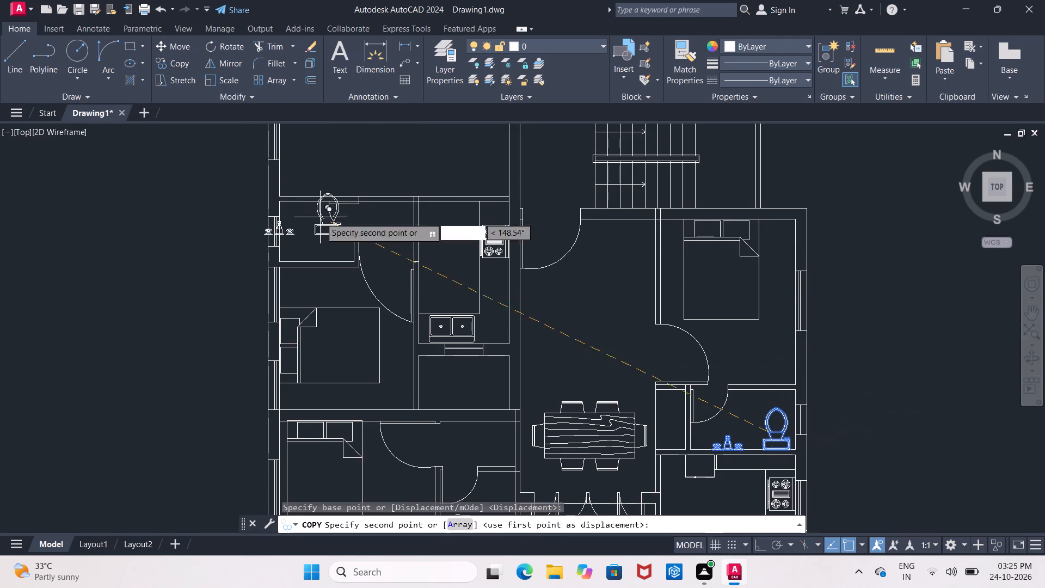
scroll(348, 254, up, 2)
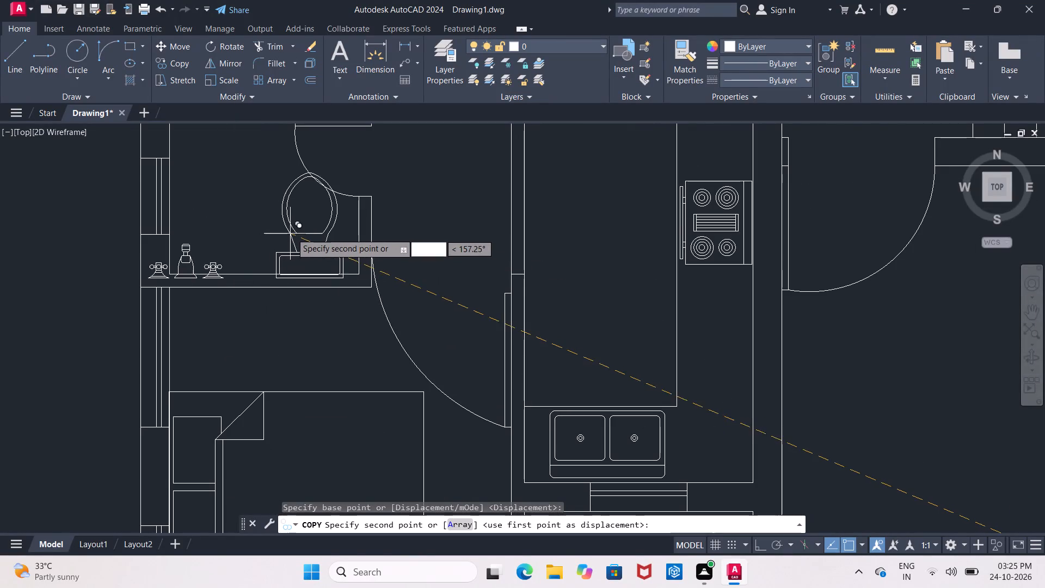
click(310, 217)
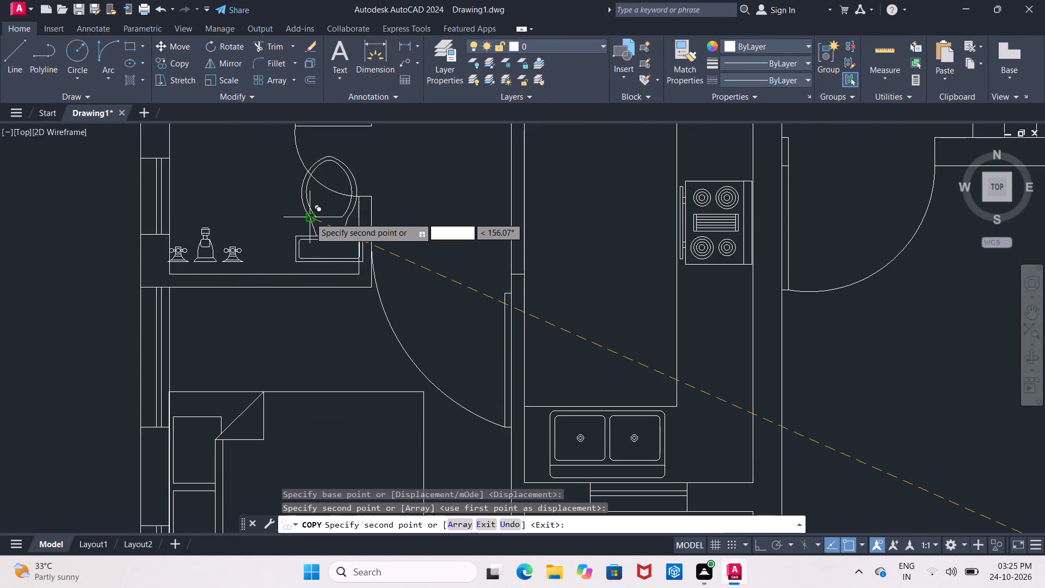
key(Escape)
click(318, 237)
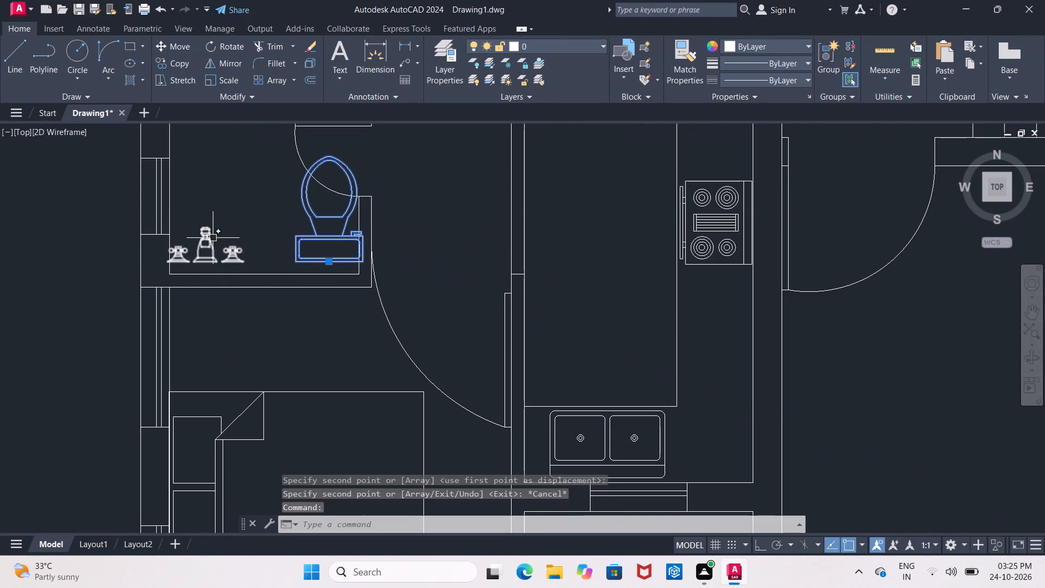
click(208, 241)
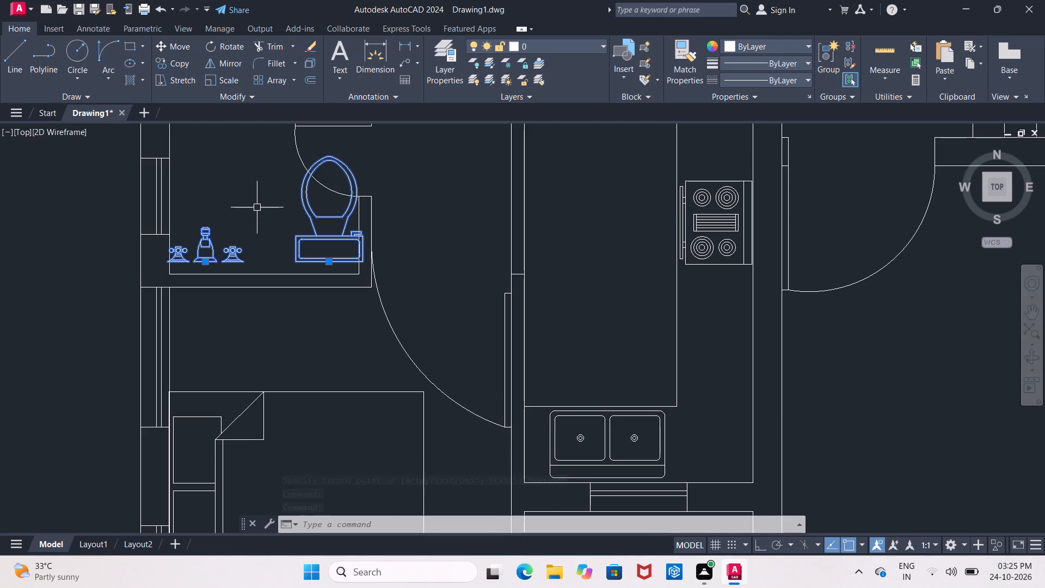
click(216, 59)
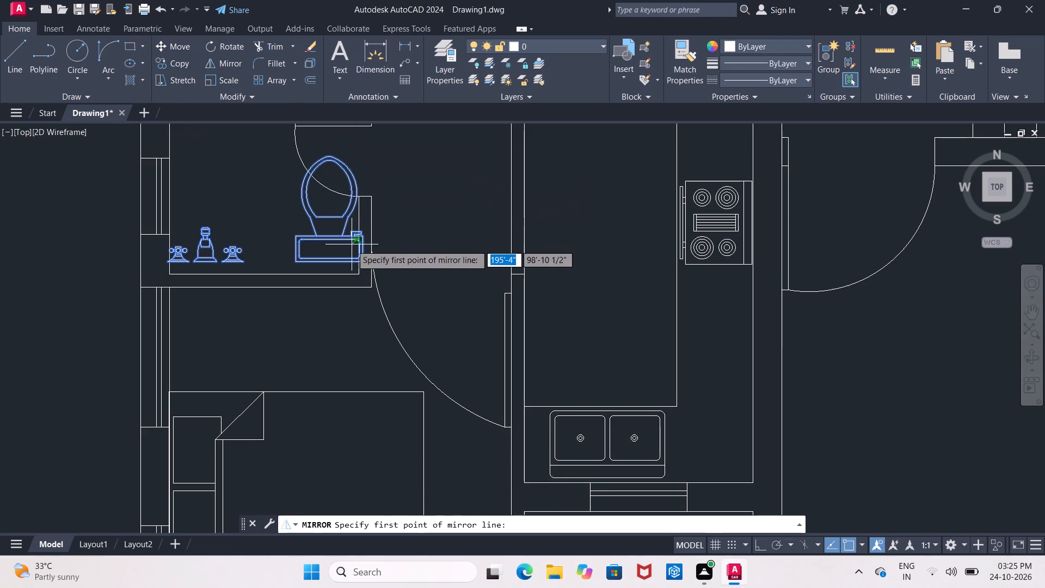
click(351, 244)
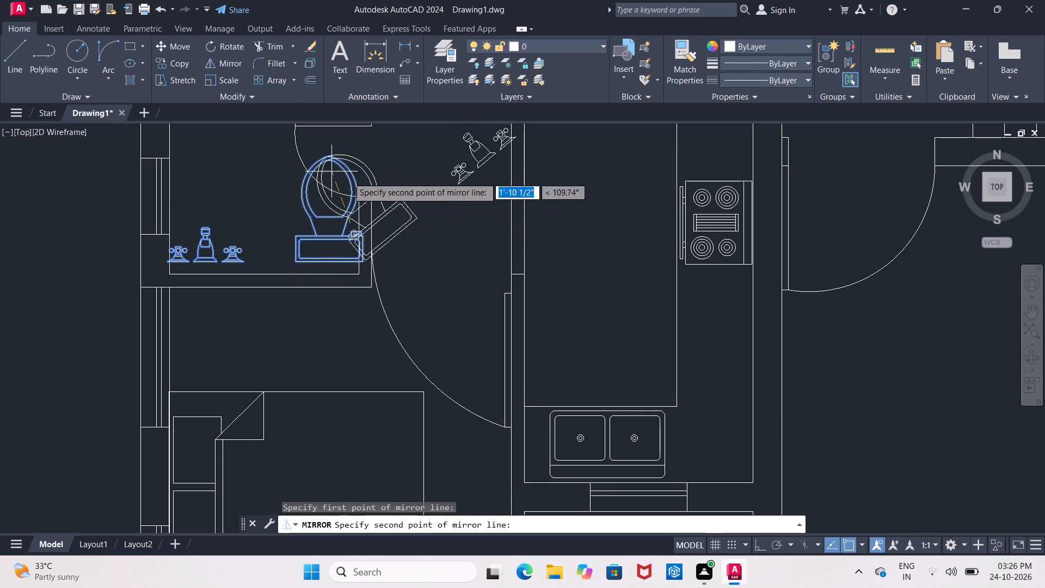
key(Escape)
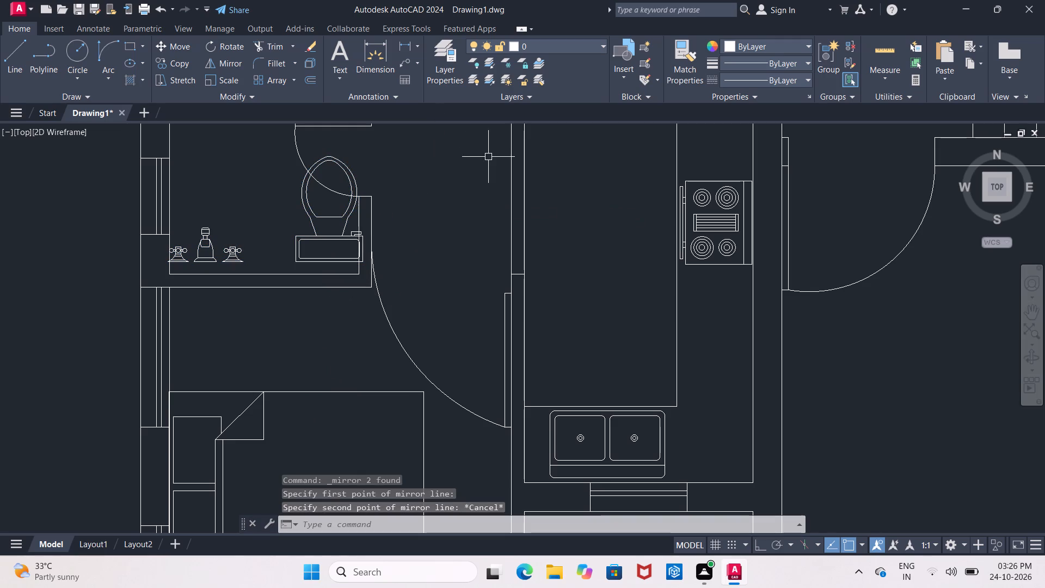
Select the copied toilet and faucet in the western bathroom and turn on Ortho mode.
click(356, 178)
click(207, 261)
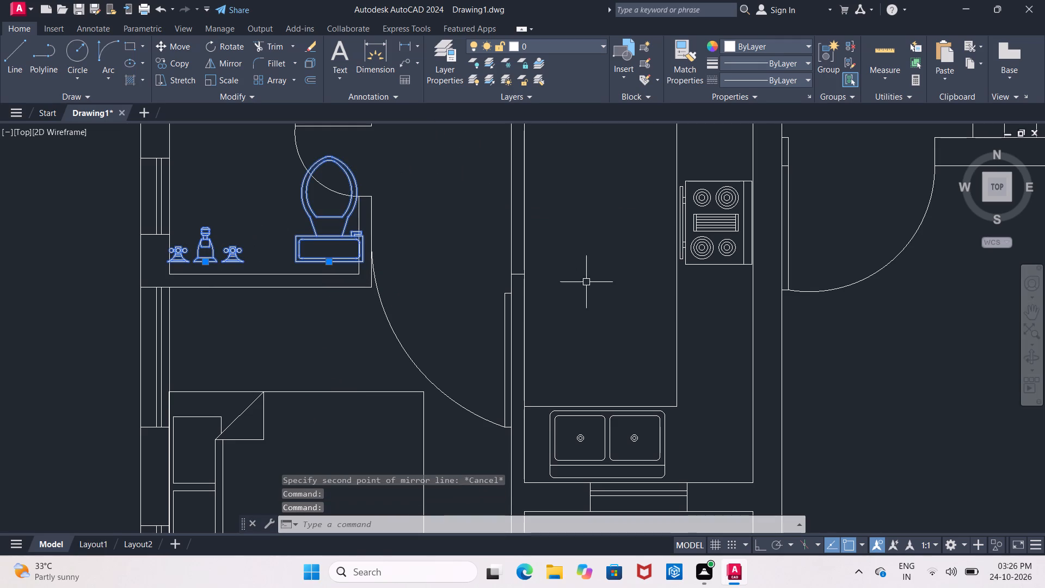
click(755, 548)
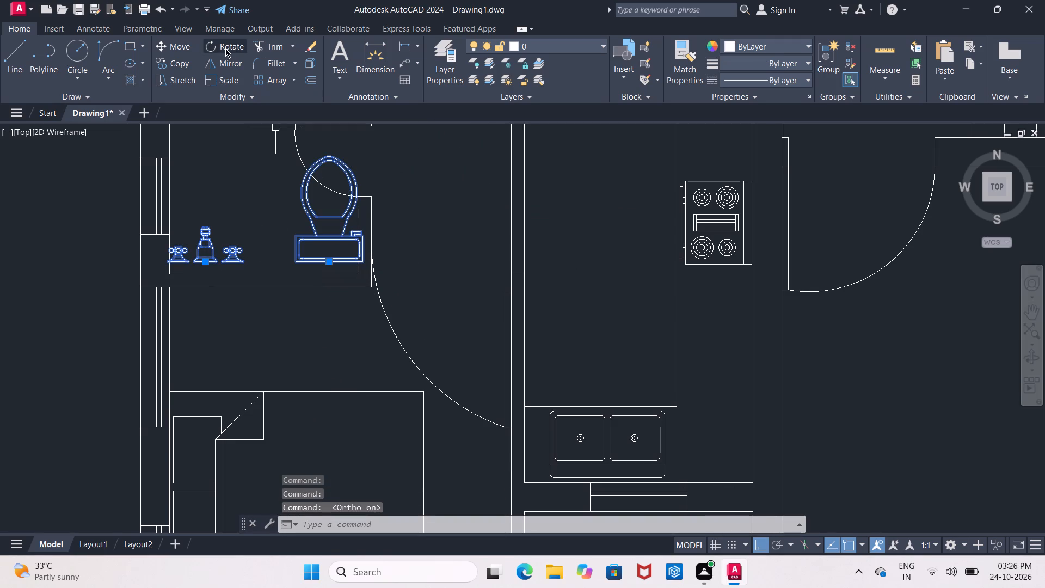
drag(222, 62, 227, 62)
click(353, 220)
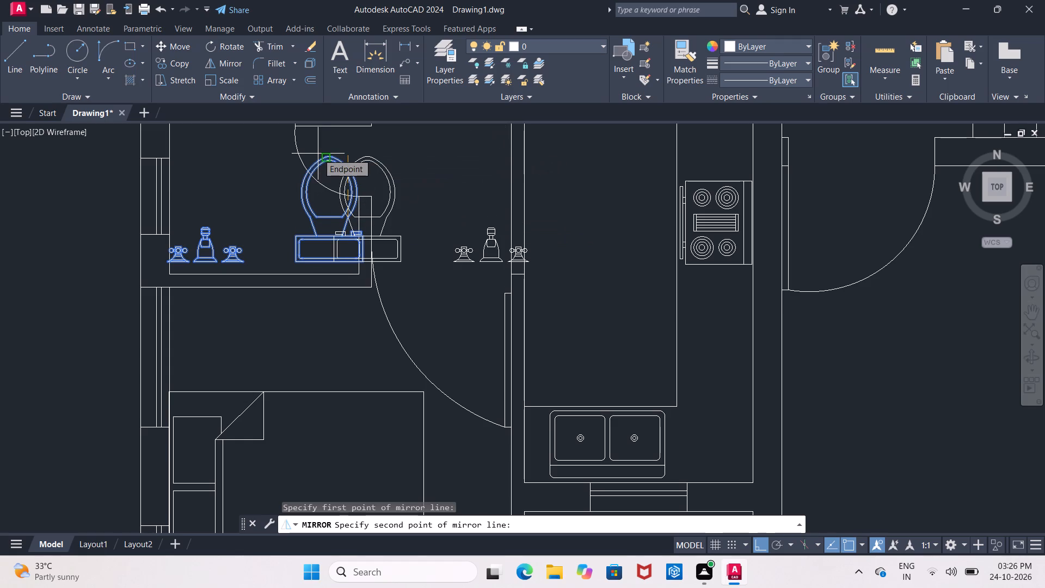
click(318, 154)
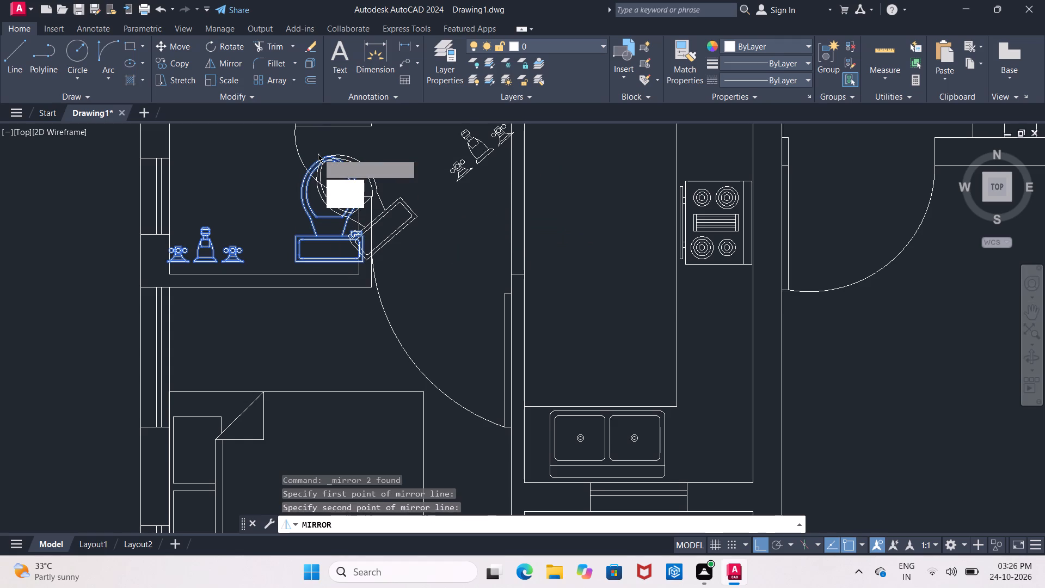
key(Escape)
Mirror the copied toilet and faucet about a vertical line through the toilet's centre, erasing the source objects.
click(322, 167)
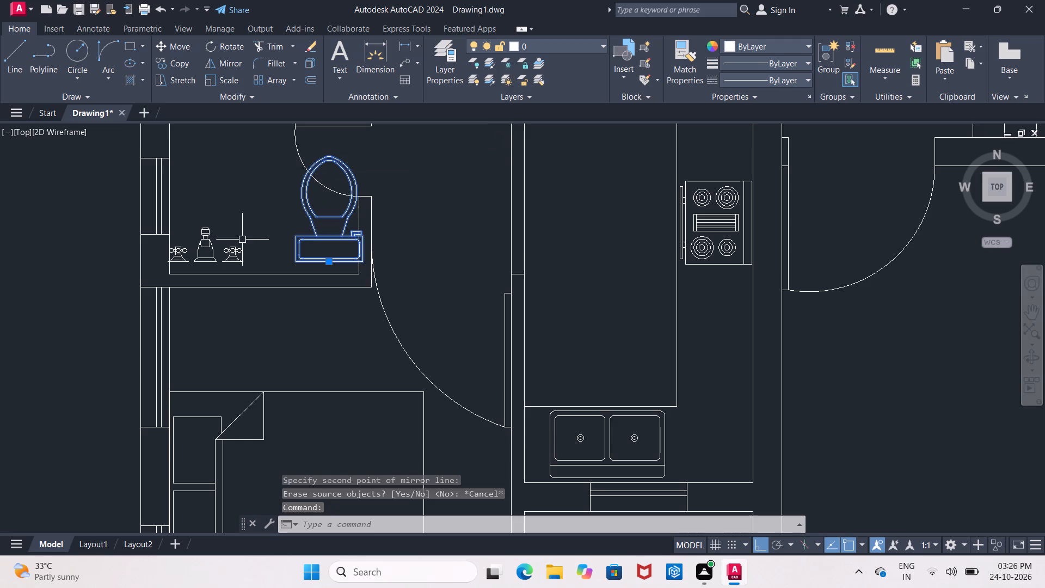
click(233, 247)
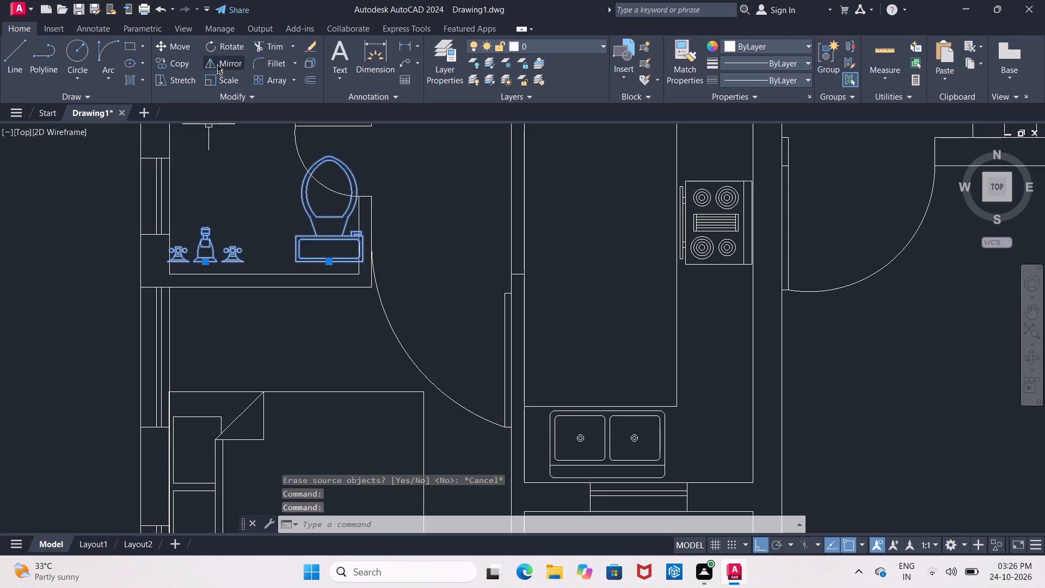
click(217, 64)
click(330, 161)
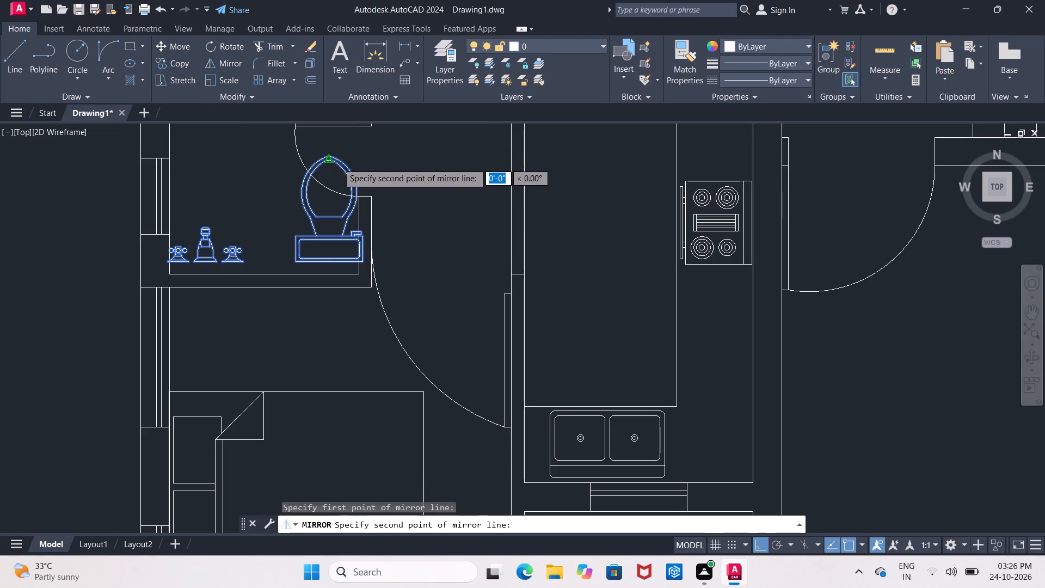
click(338, 278)
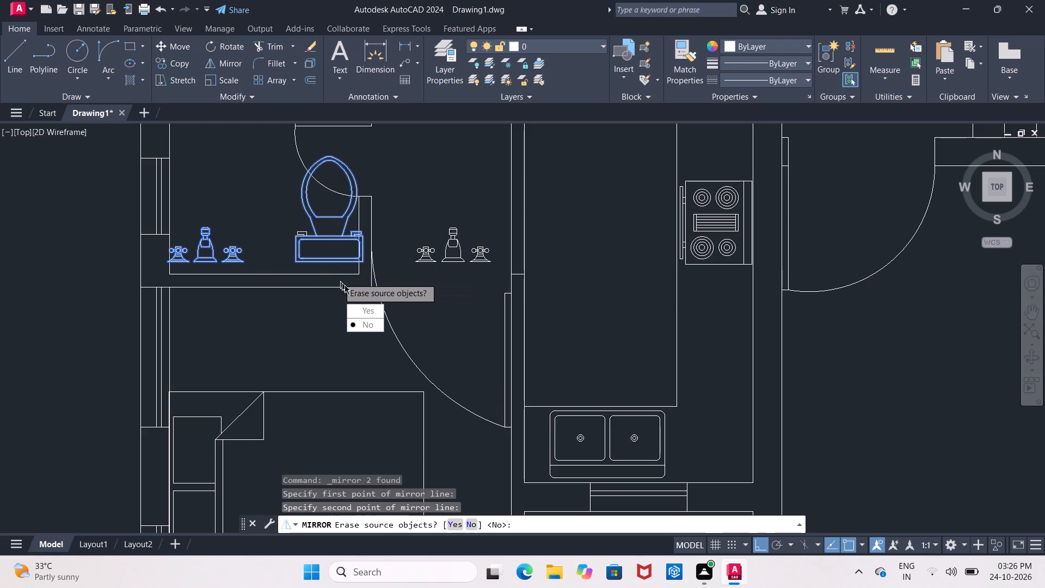
drag(355, 306, 338, 278)
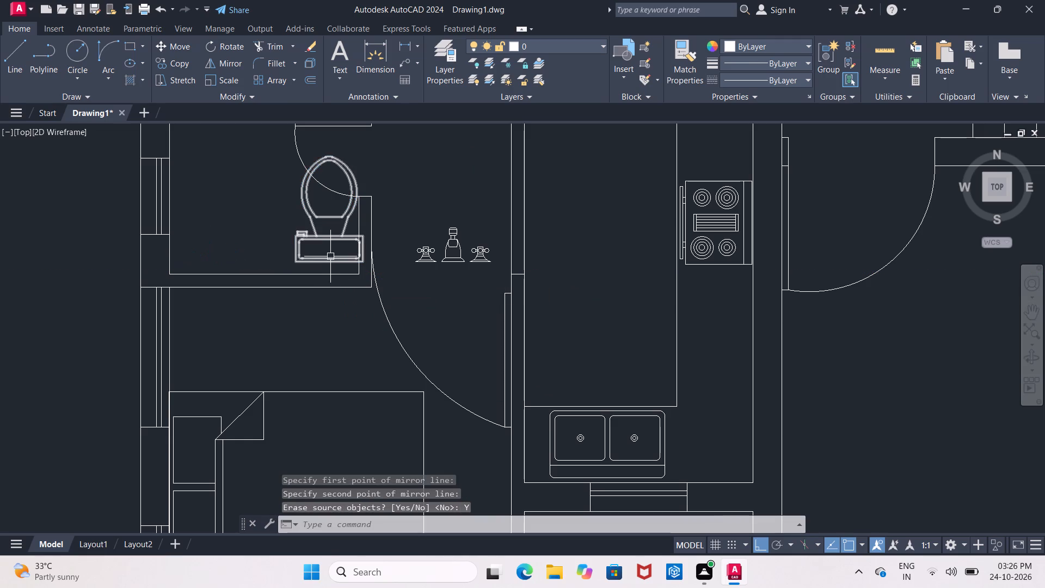
Move the mirrored toilet and faucet about 3'-5" west into the small western bathroom, along its south wall.
click(330, 256)
click(458, 244)
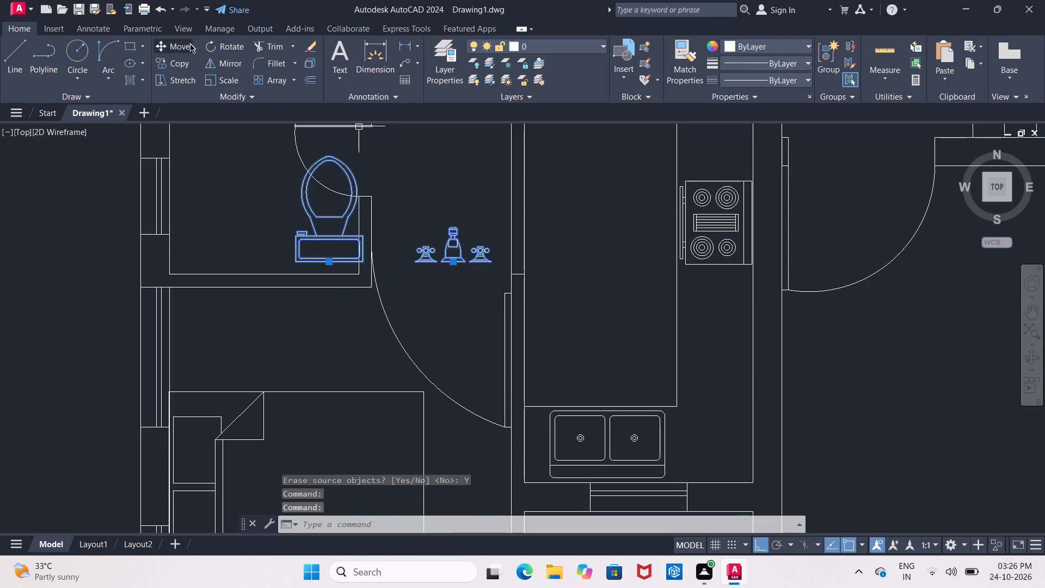
click(190, 44)
click(441, 162)
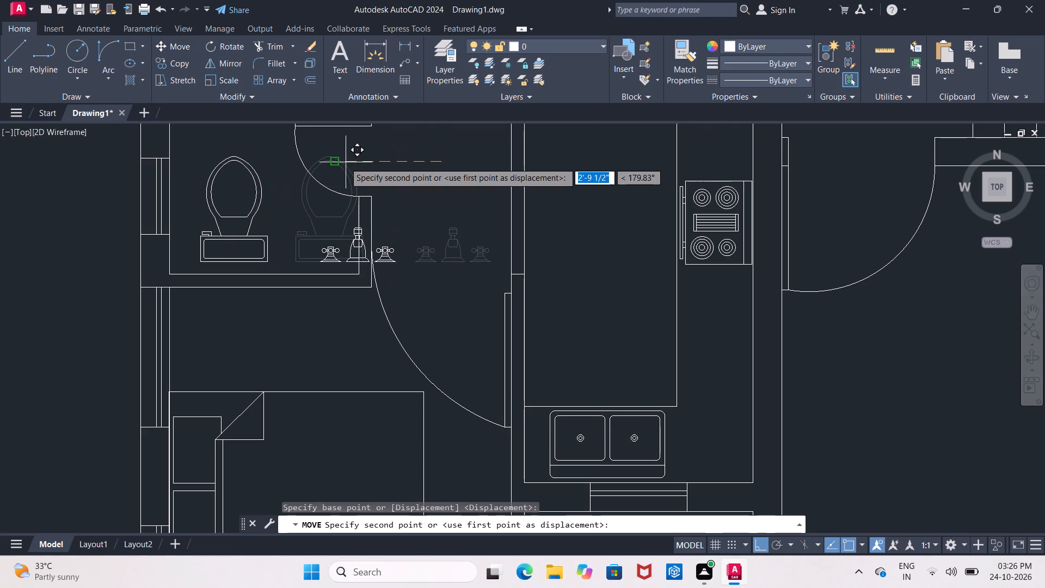
click(303, 162)
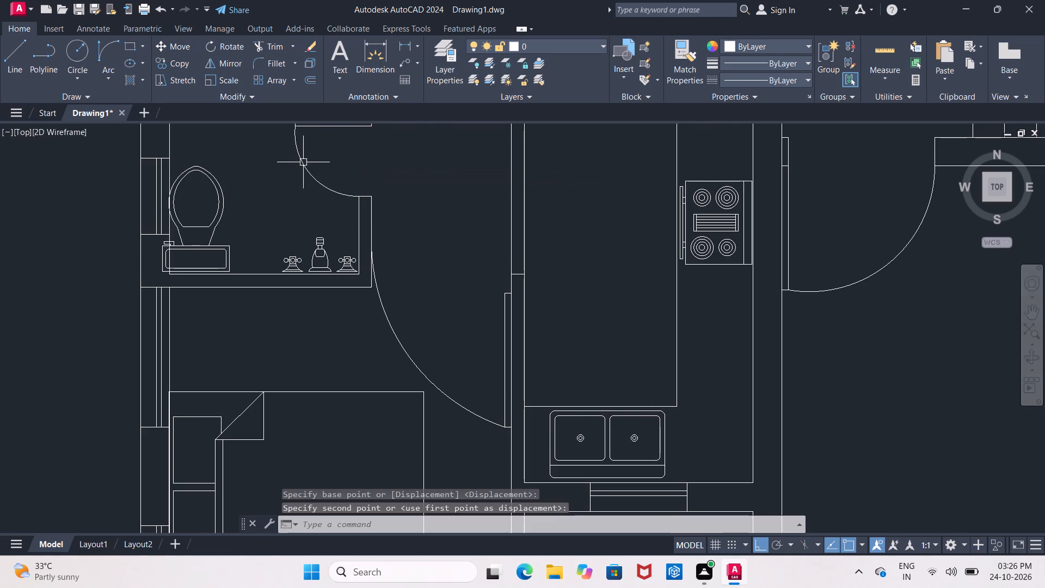
Move the toilet in the small western bathroom about 3" east, clear of the west wall.
scroll(279, 202, up, 1)
middle_drag(279, 202, 292, 190)
scroll(292, 190, down, 1)
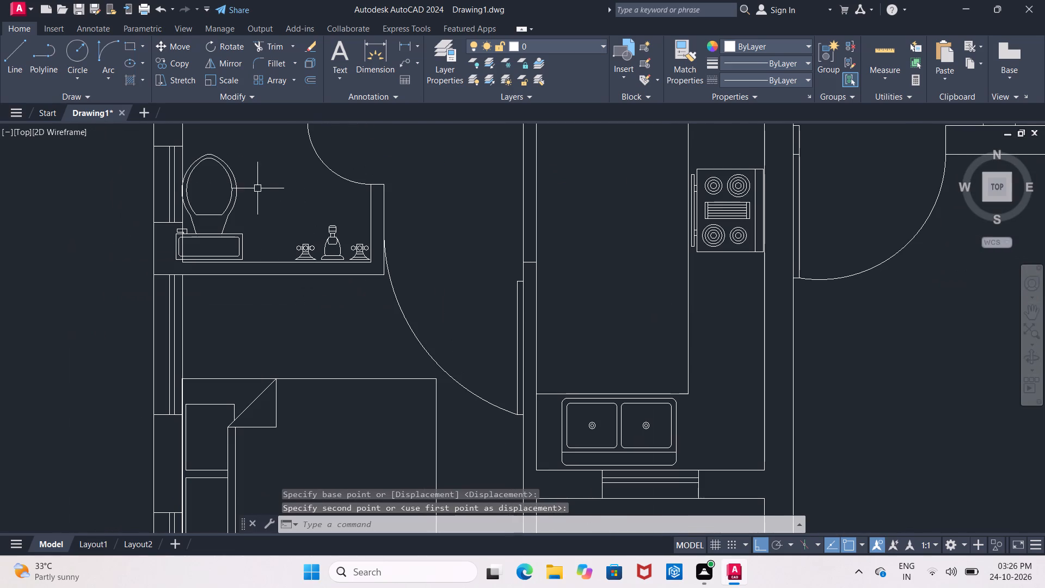
click(241, 190)
double_click(237, 191)
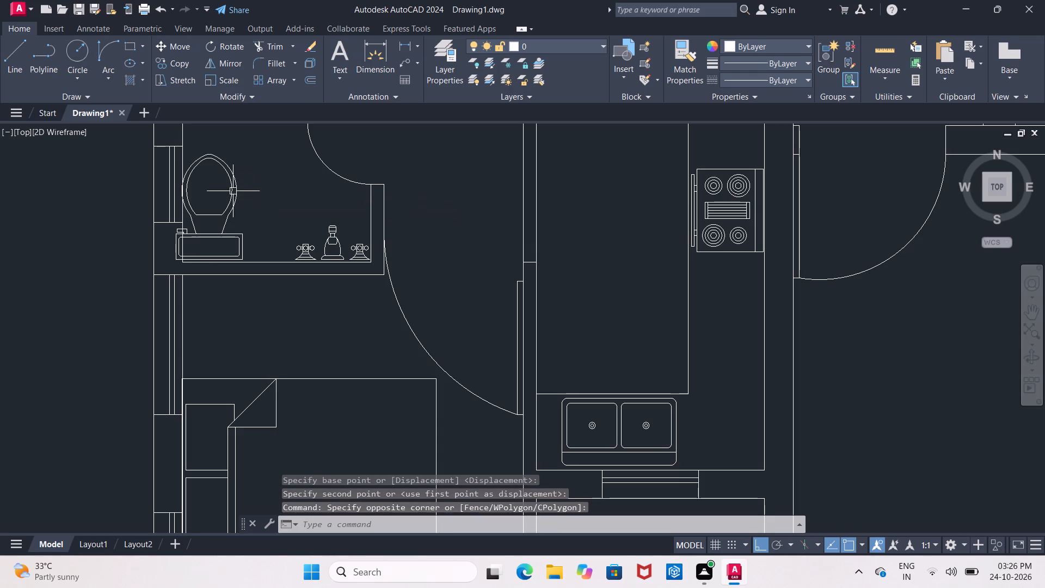
click(232, 192)
click(187, 51)
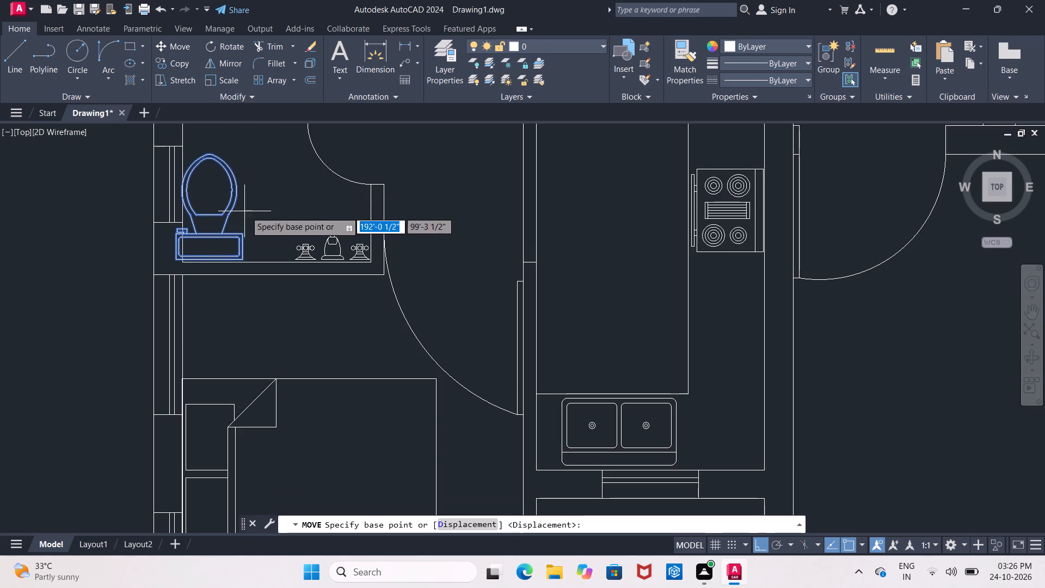
click(247, 211)
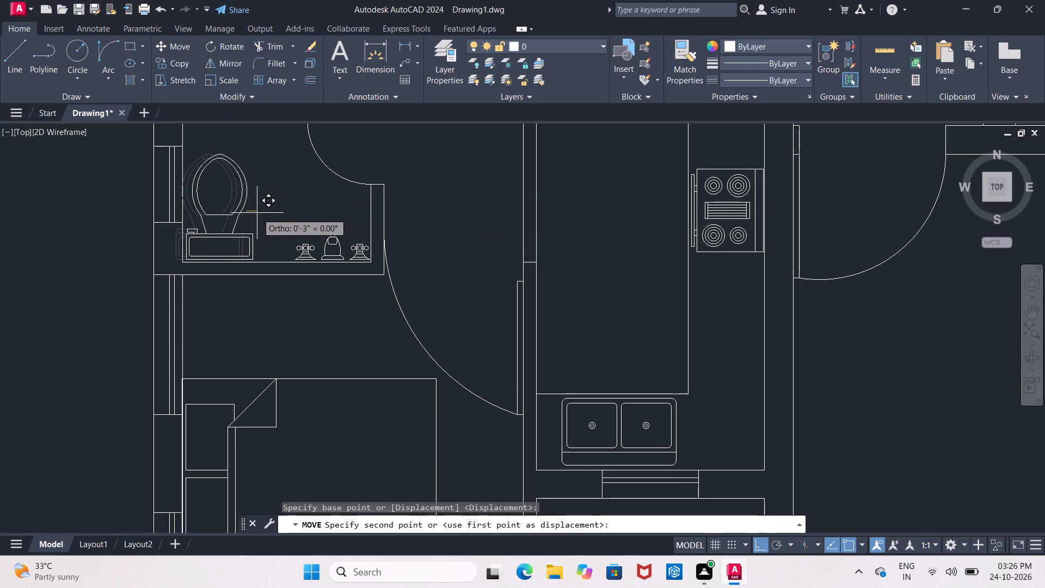
click(258, 219)
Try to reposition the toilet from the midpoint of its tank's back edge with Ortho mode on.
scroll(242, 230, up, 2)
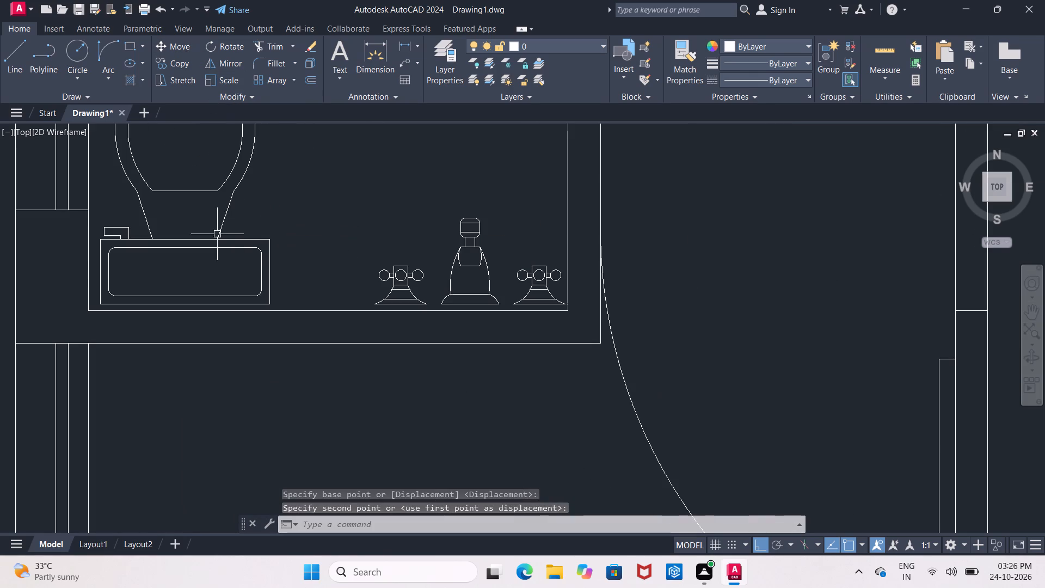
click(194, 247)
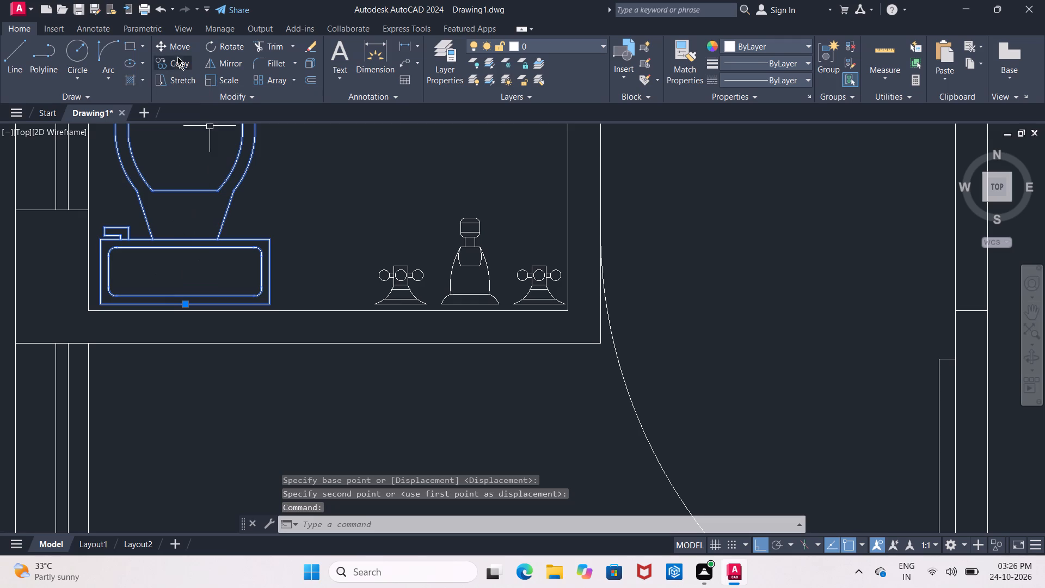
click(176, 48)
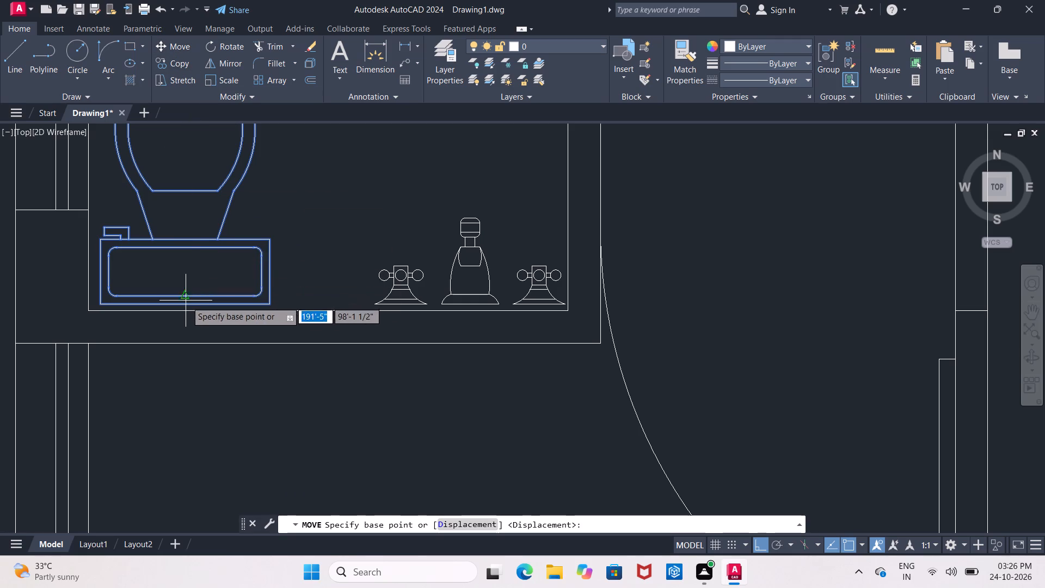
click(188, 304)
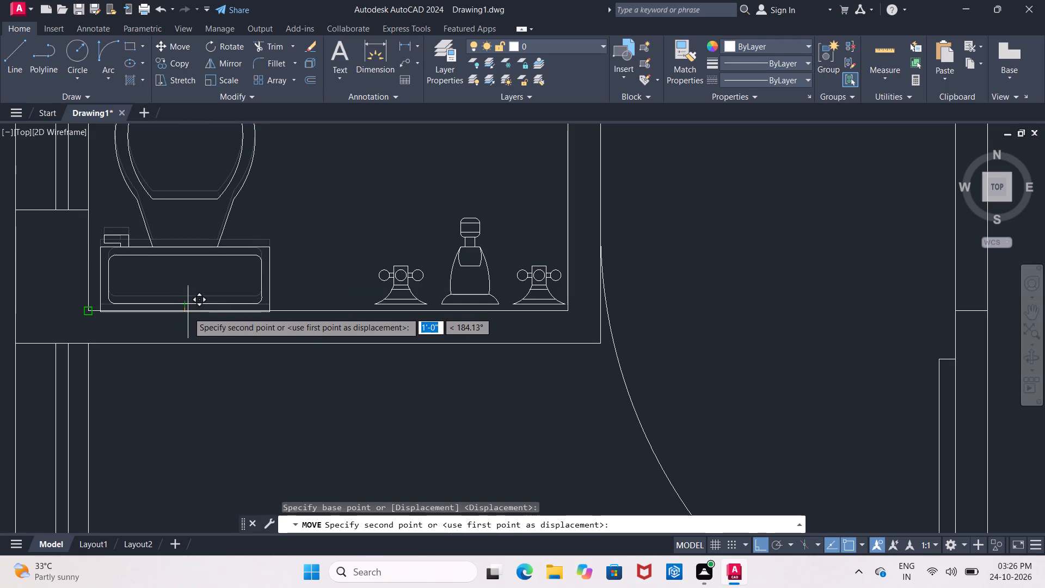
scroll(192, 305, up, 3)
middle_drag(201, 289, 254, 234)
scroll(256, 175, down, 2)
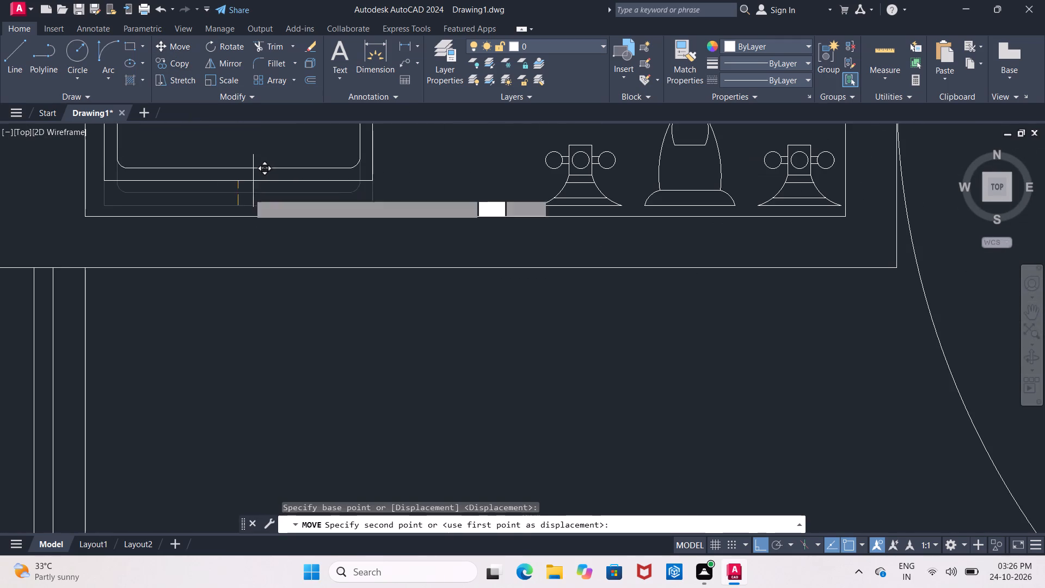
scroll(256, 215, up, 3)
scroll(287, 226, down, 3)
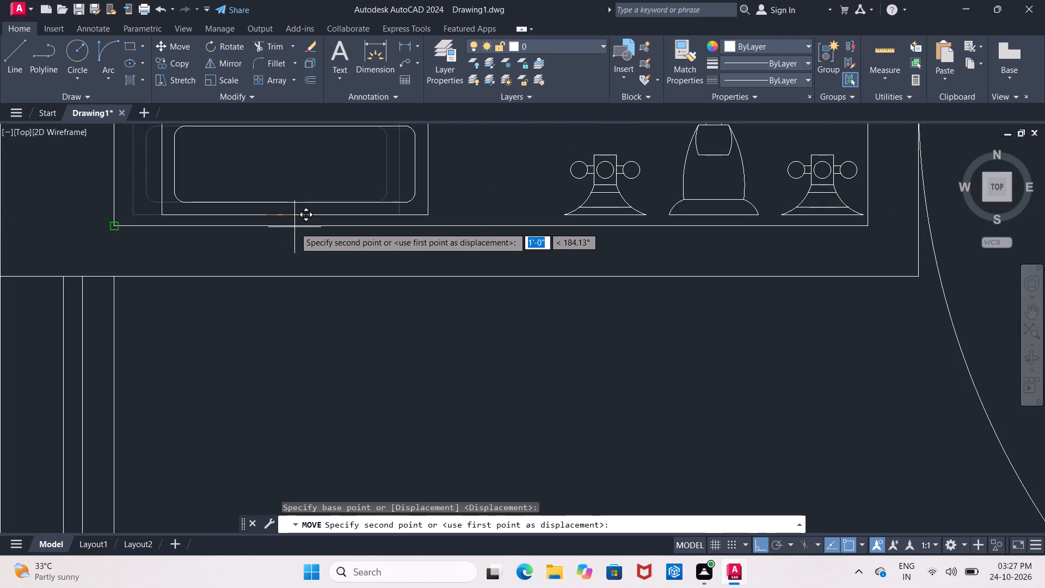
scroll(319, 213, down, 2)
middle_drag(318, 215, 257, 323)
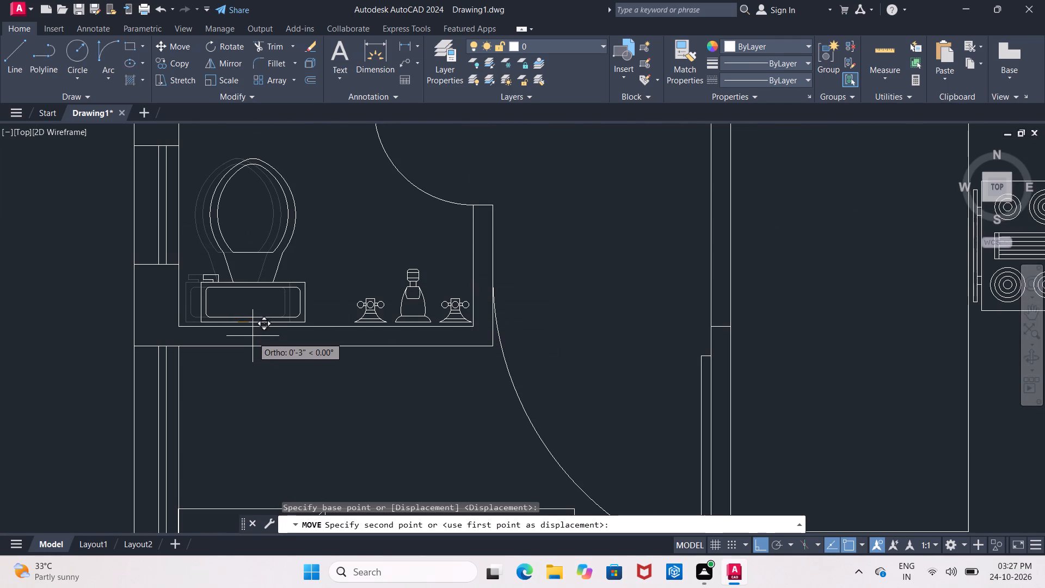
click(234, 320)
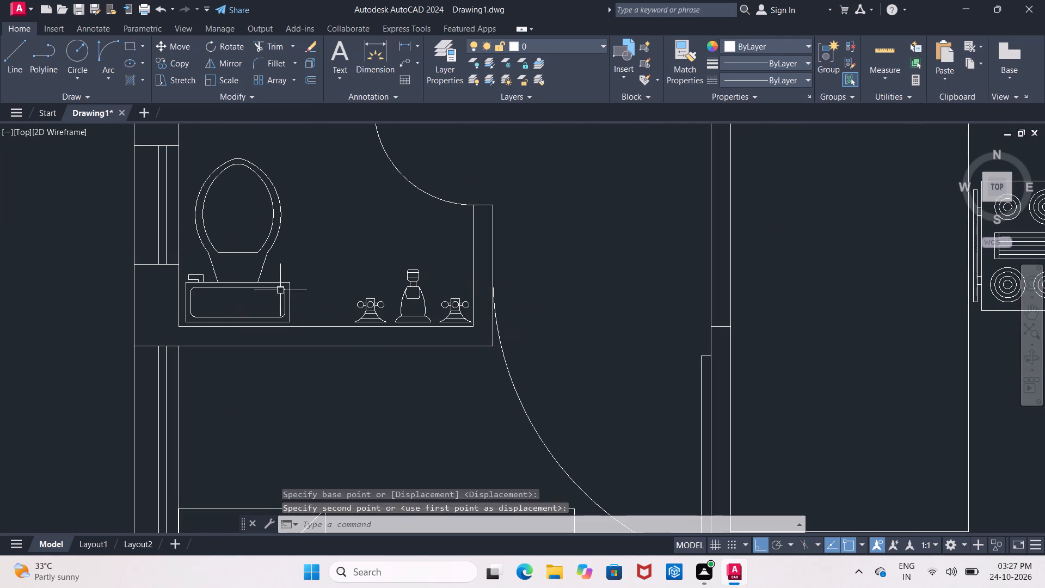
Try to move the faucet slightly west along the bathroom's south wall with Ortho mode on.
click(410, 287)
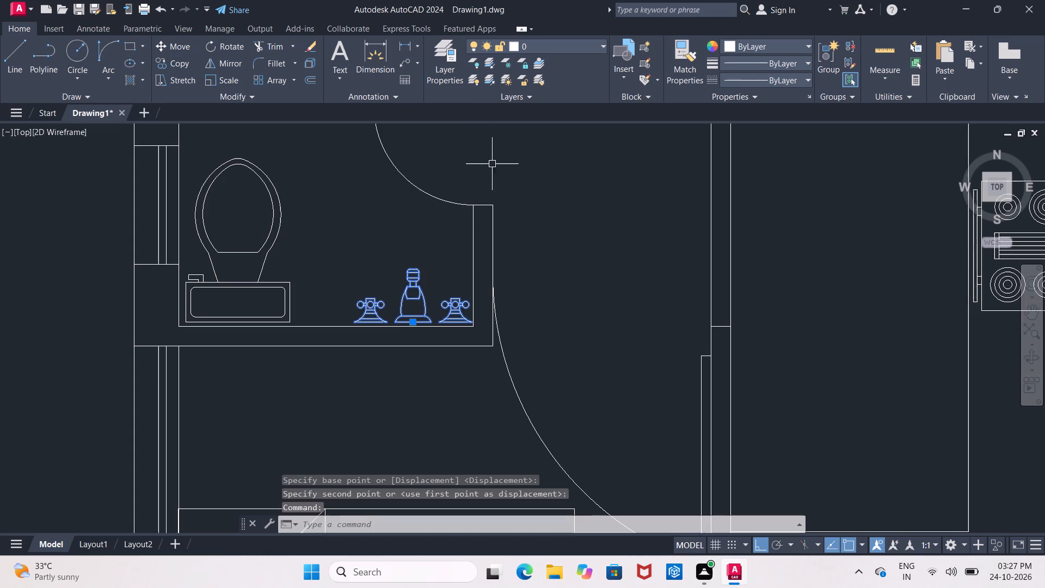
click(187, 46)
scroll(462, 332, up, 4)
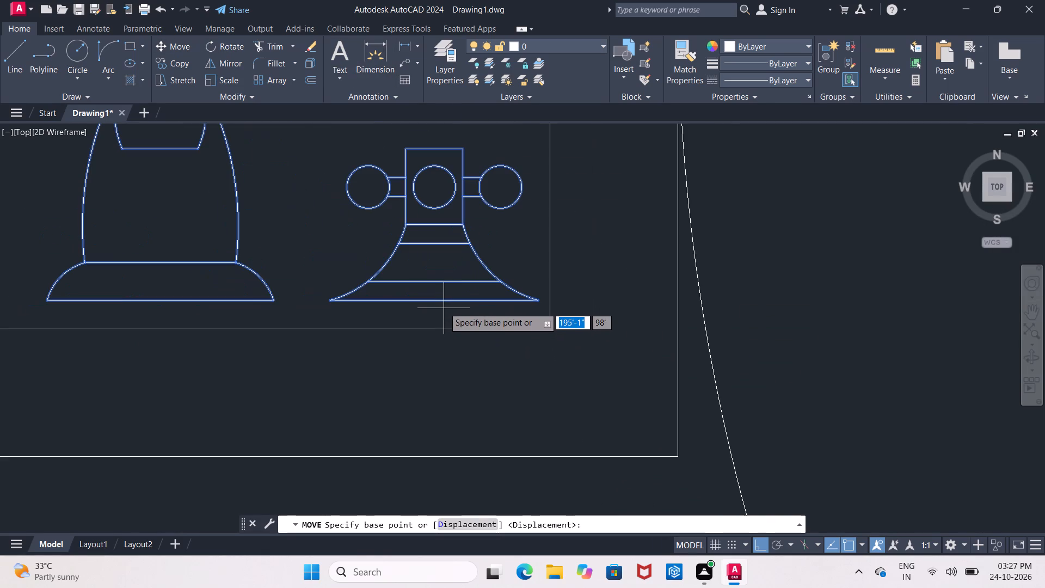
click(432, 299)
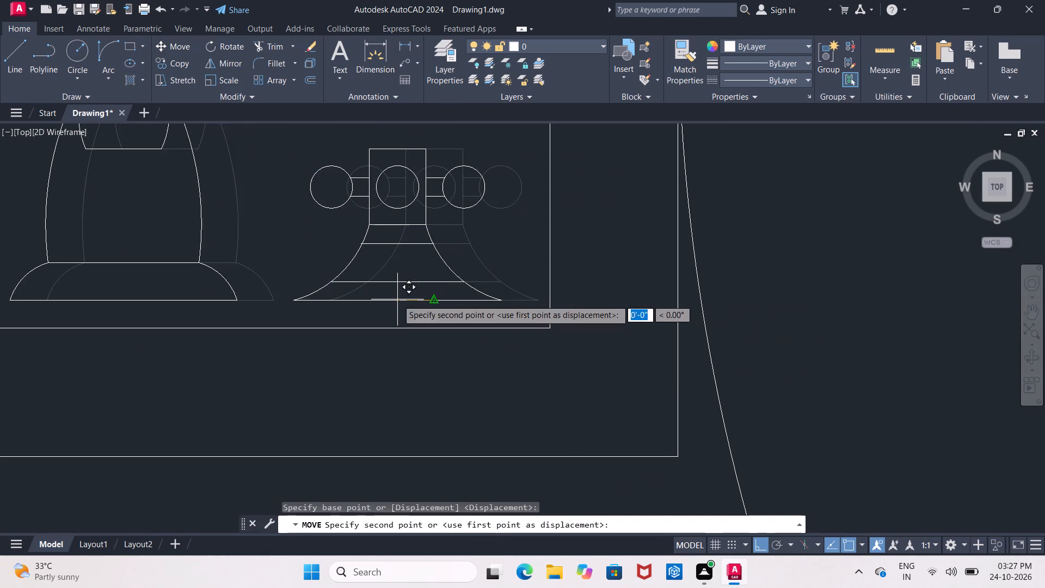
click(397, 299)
Turn off Ortho mode and move the faucet about 2" west, farther from the bathroom's east wall.
scroll(560, 347, down, 2)
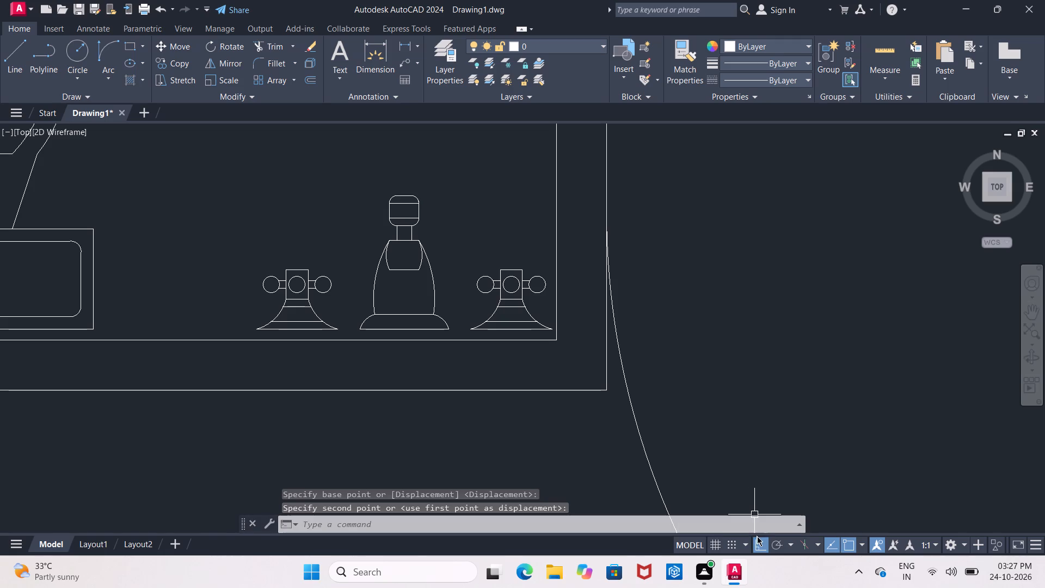
click(759, 539)
scroll(382, 287, up, 1)
middle_drag(404, 301, 465, 277)
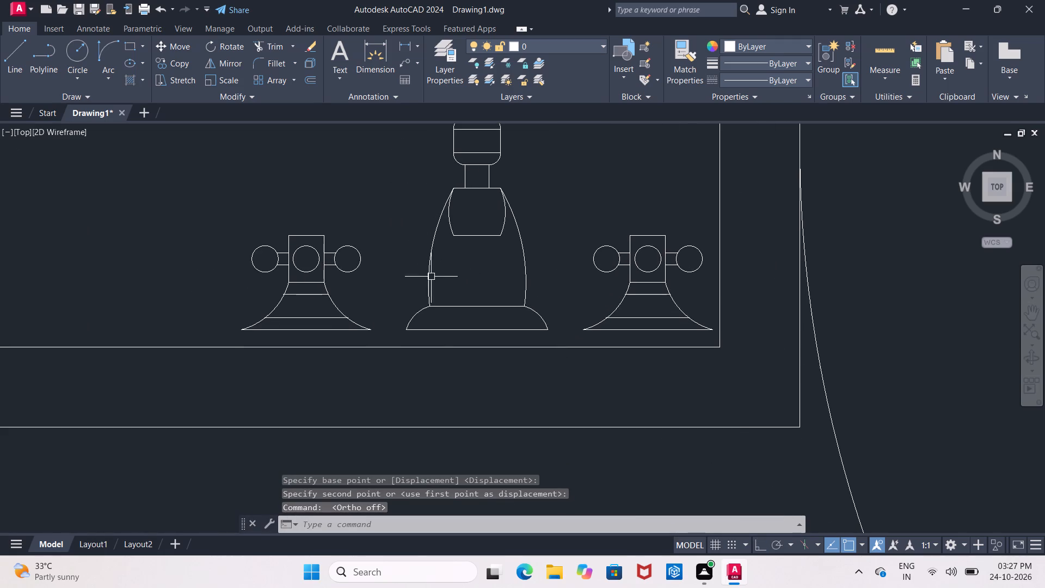
click(428, 275)
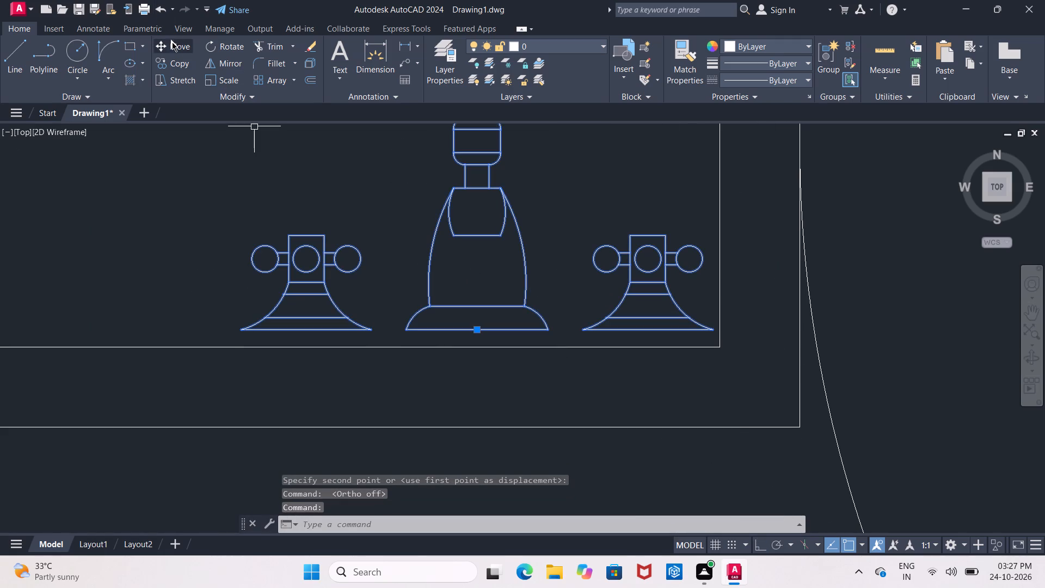
click(174, 45)
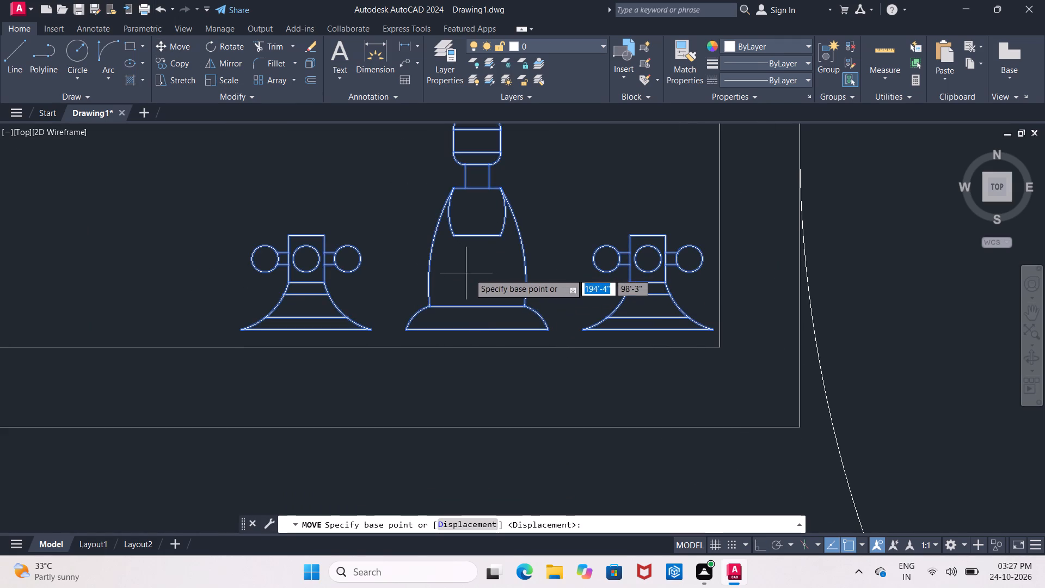
click(475, 273)
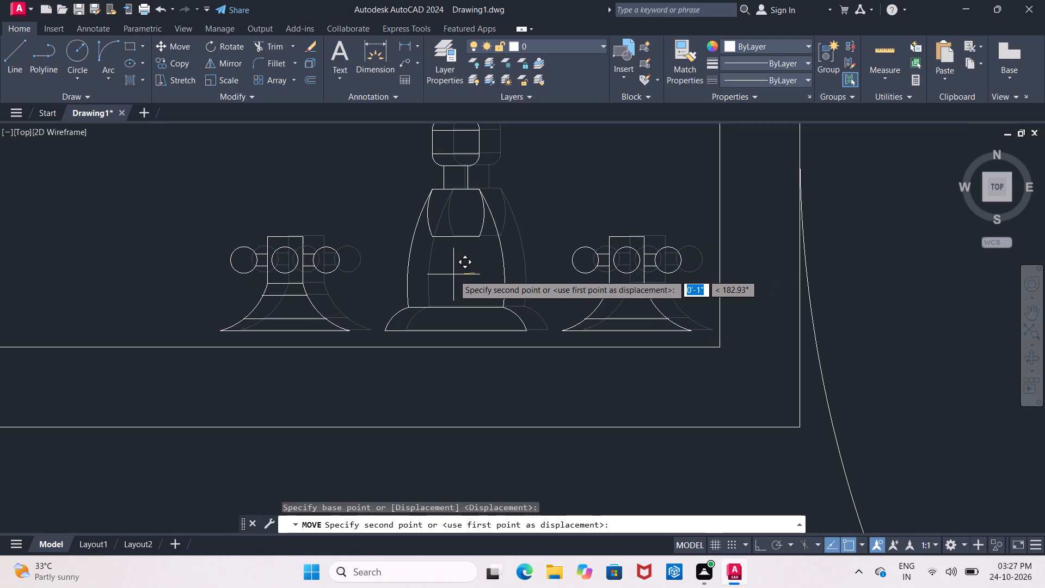
click(435, 274)
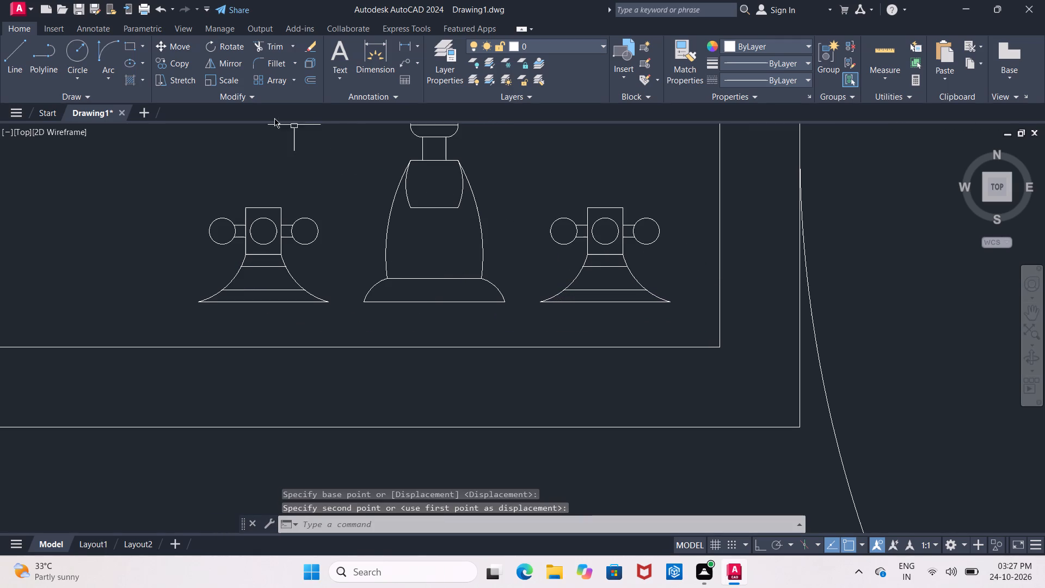
Move the faucet by its base midpoint straight south onto the bathroom's south wall line.
click(403, 198)
click(386, 187)
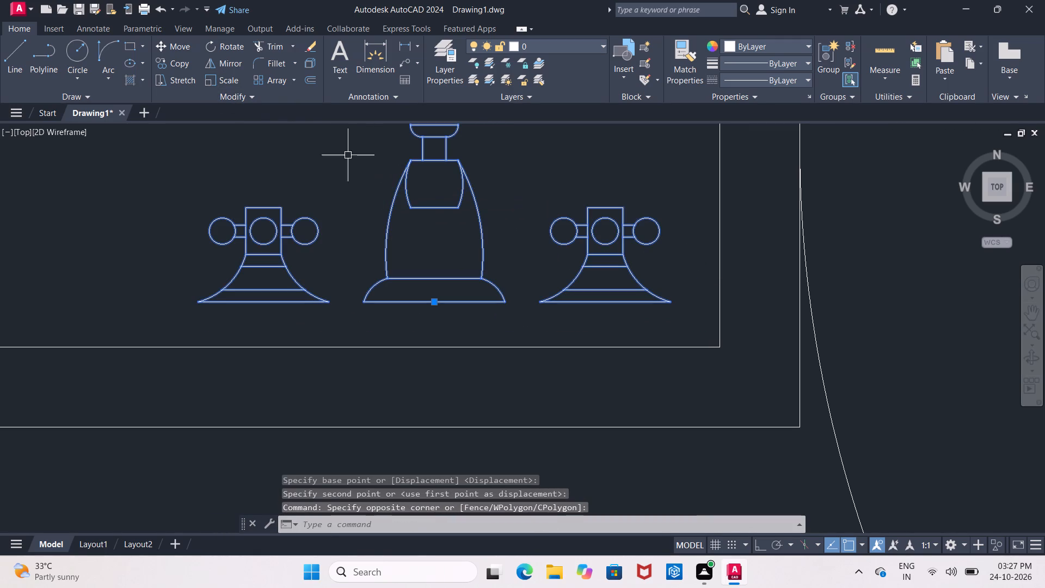
click(174, 42)
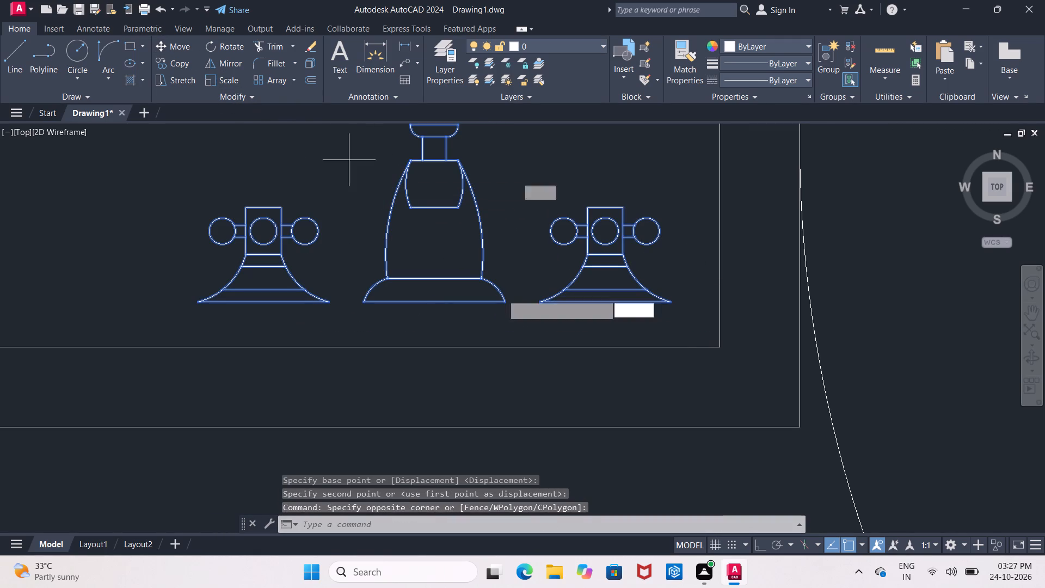
click(433, 304)
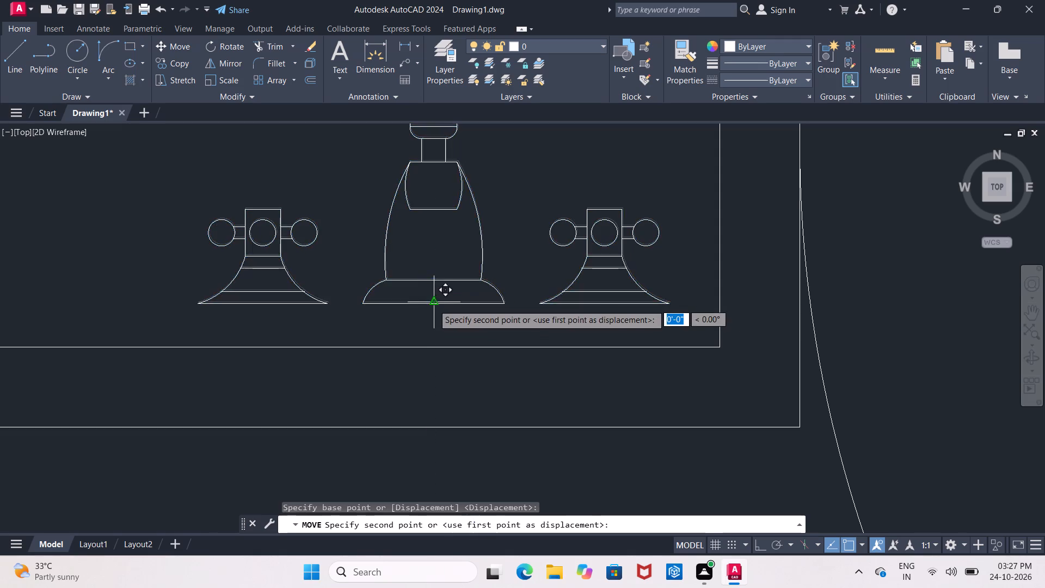
click(434, 342)
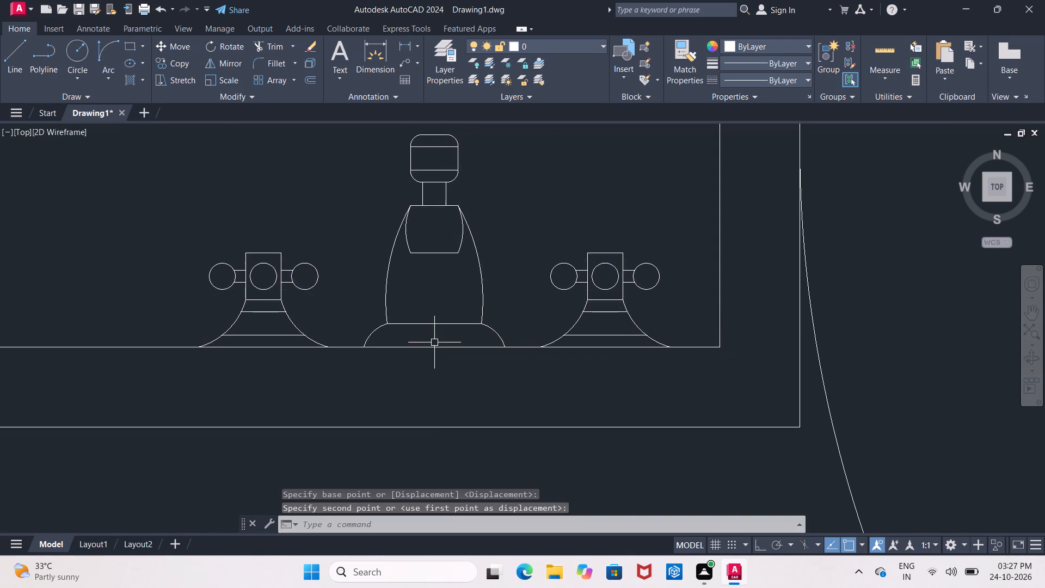
Move the toilet by its tank's back-edge midpoint onto the bathroom's south wall line, snapping to the line's western end.
scroll(413, 328, down, 2)
middle_drag(261, 264, 379, 267)
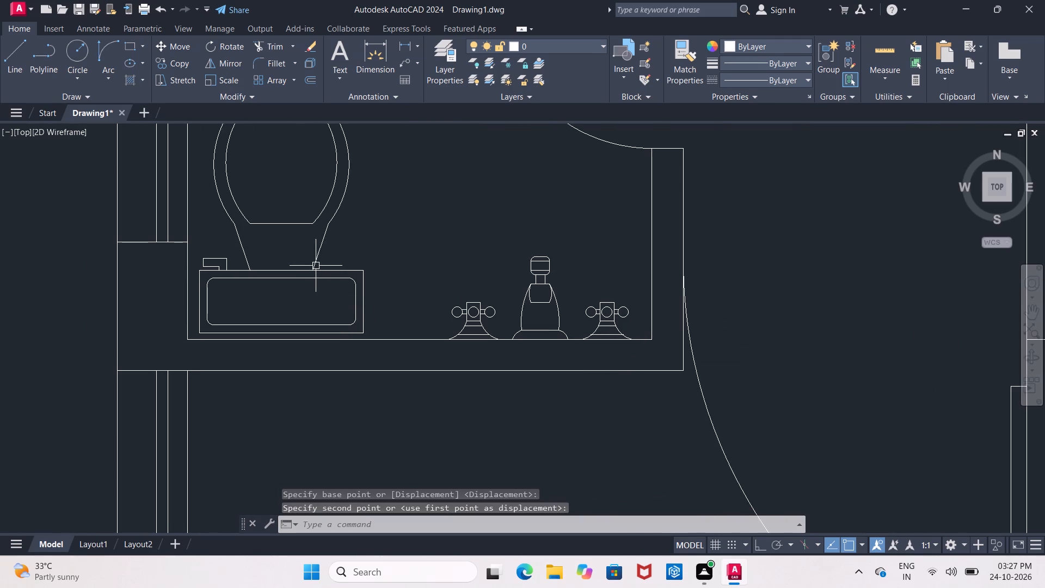
click(315, 266)
click(181, 49)
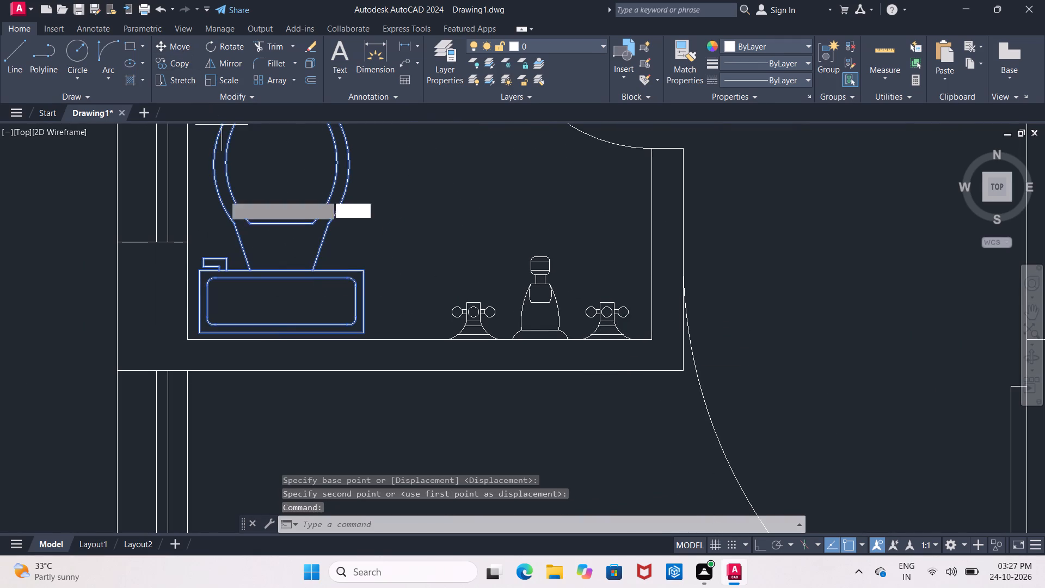
click(284, 335)
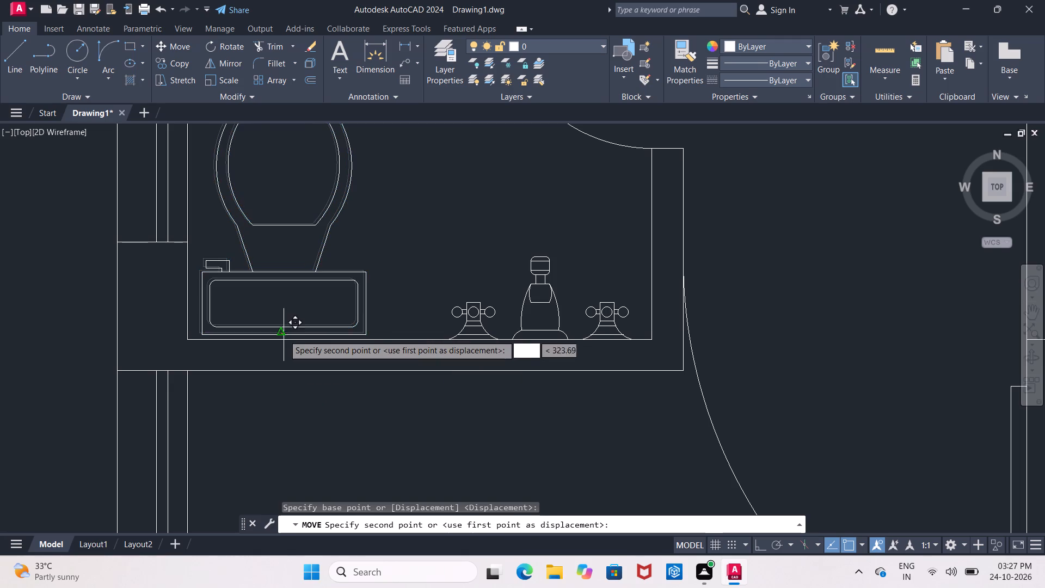
scroll(282, 341, up, 5)
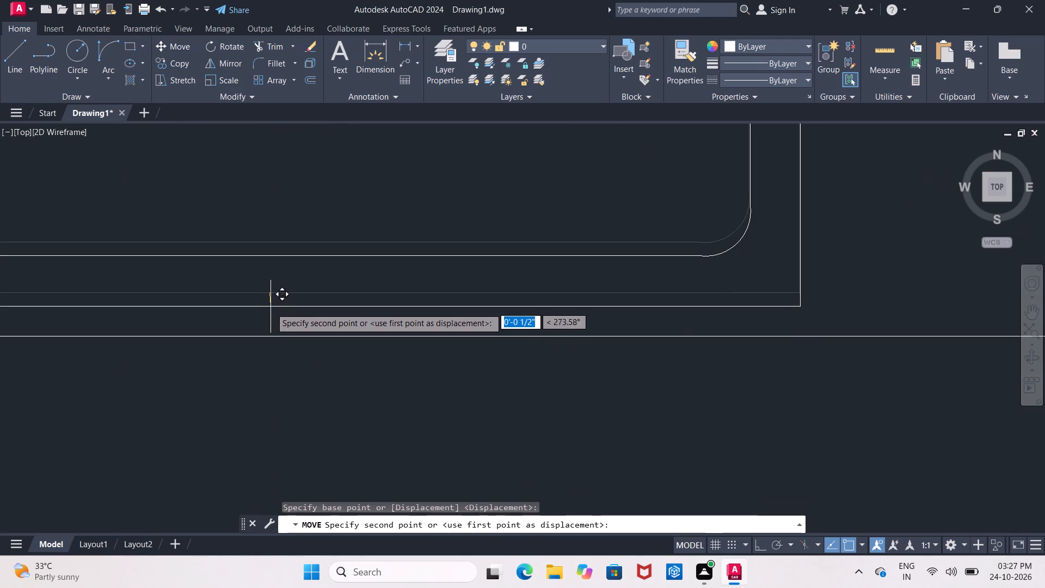
click(272, 336)
Move the toilet about 11 1/2" east along the south wall so it stands clear of the west wall.
scroll(272, 336, down, 3)
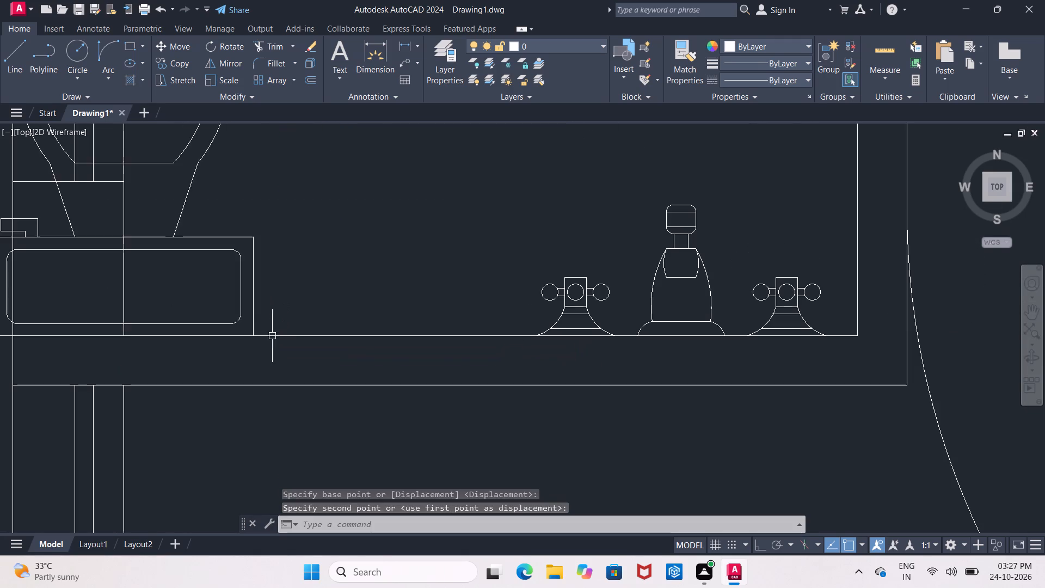
click(250, 308)
click(171, 53)
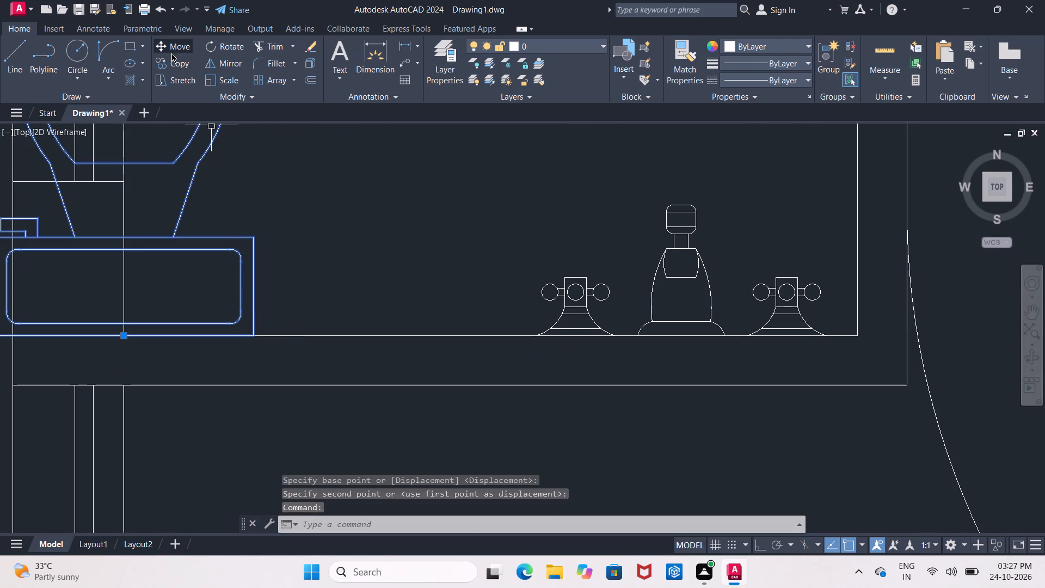
click(253, 295)
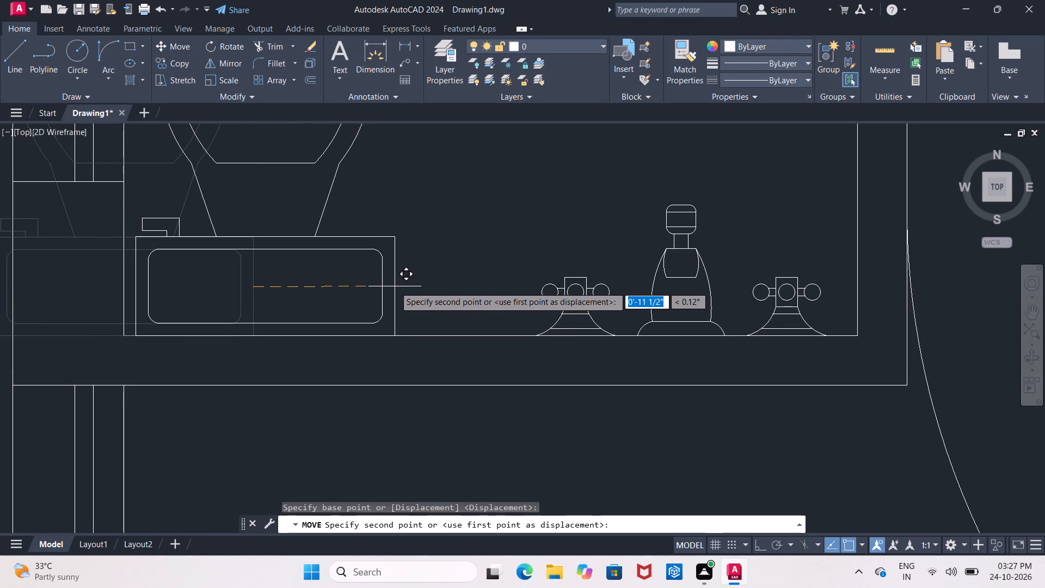
click(395, 286)
Copy the northern hall's dining table into the western room directly north of the small bathroom and kitchen.
scroll(395, 286, down, 5)
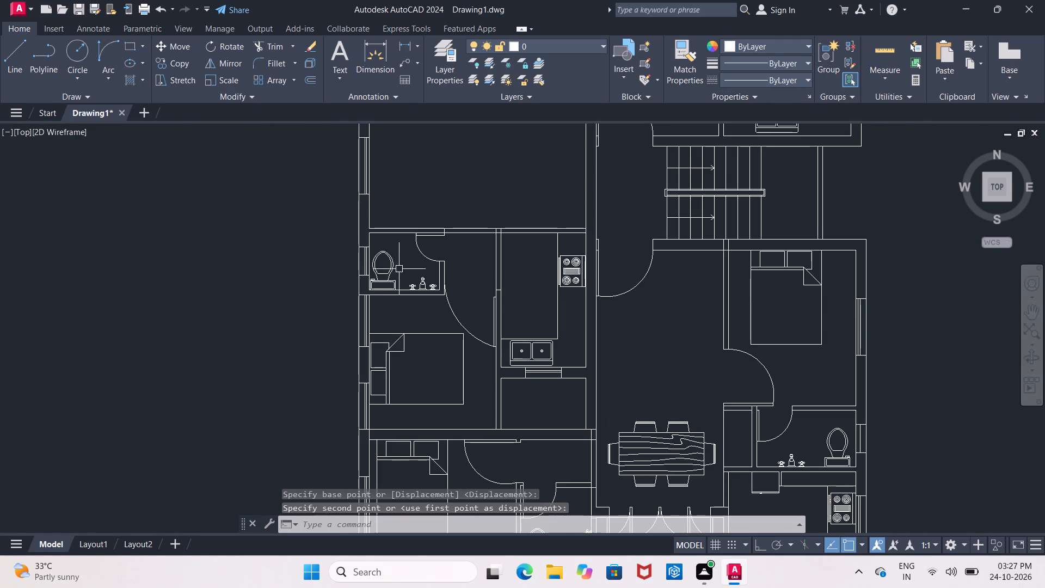
scroll(403, 260, down, 2)
middle_drag(403, 260, 403, 309)
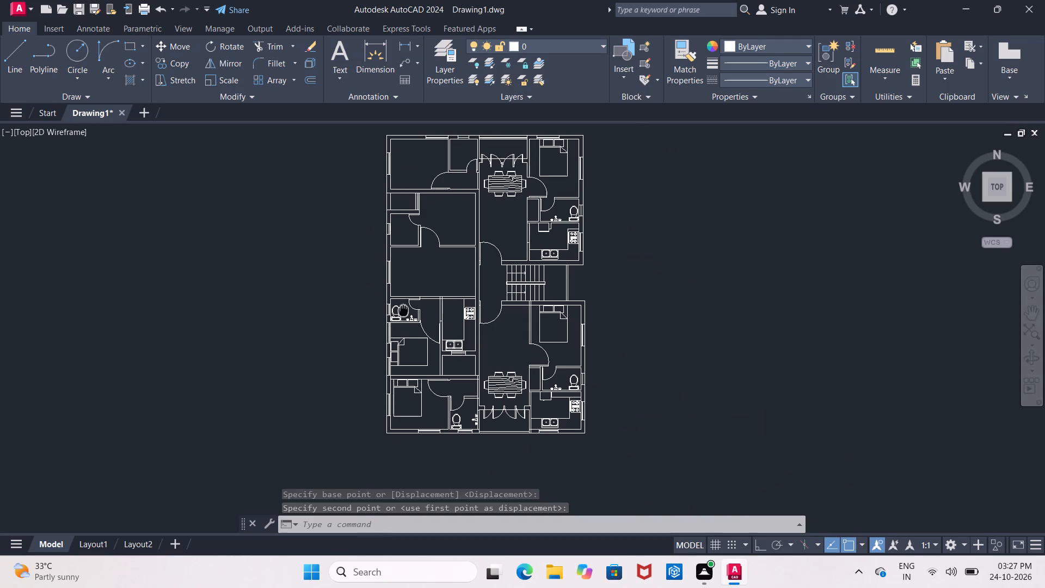
middle_drag(403, 309, 403, 308)
click(509, 181)
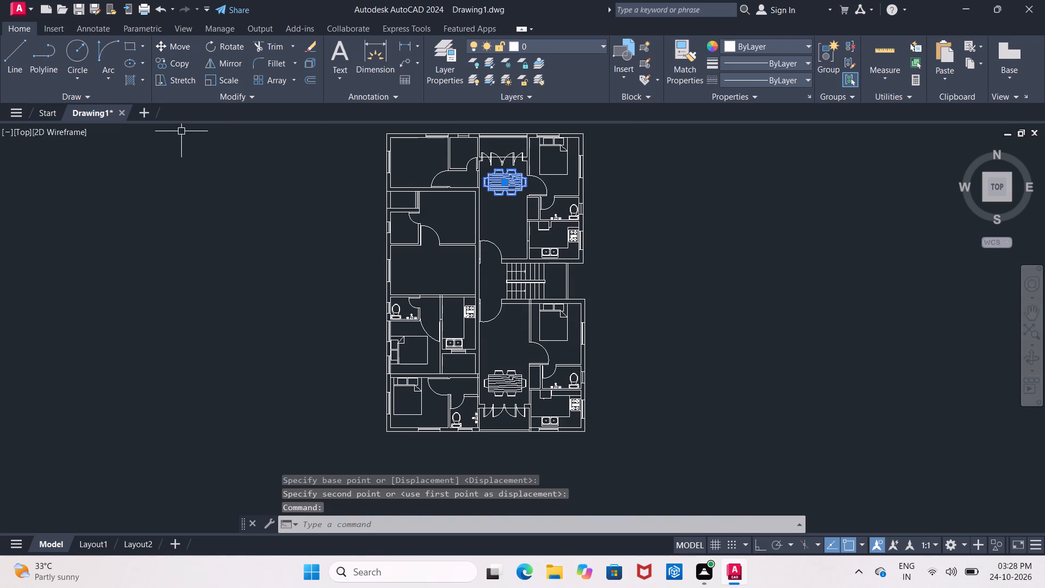
click(175, 60)
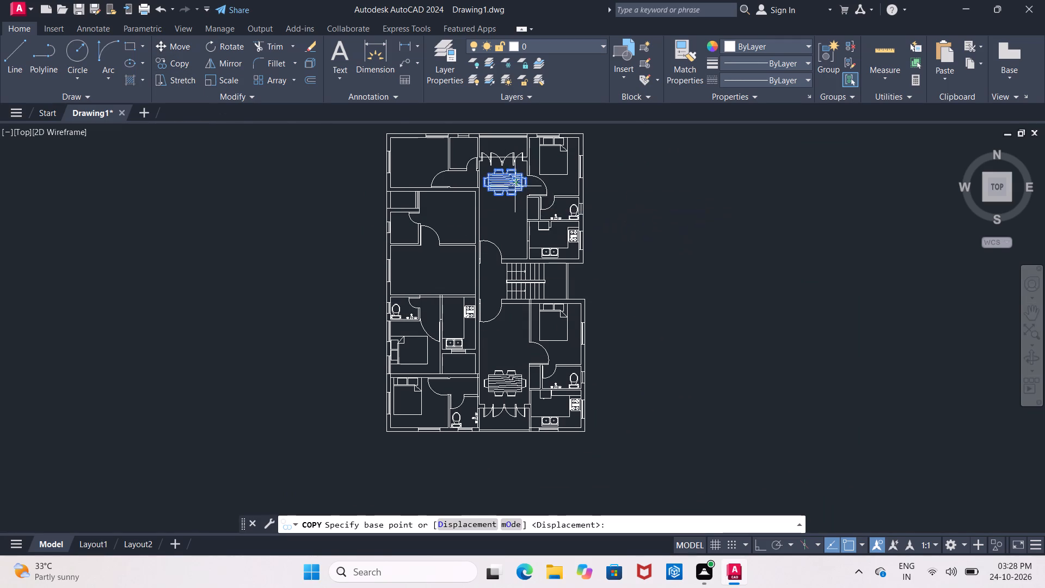
click(511, 183)
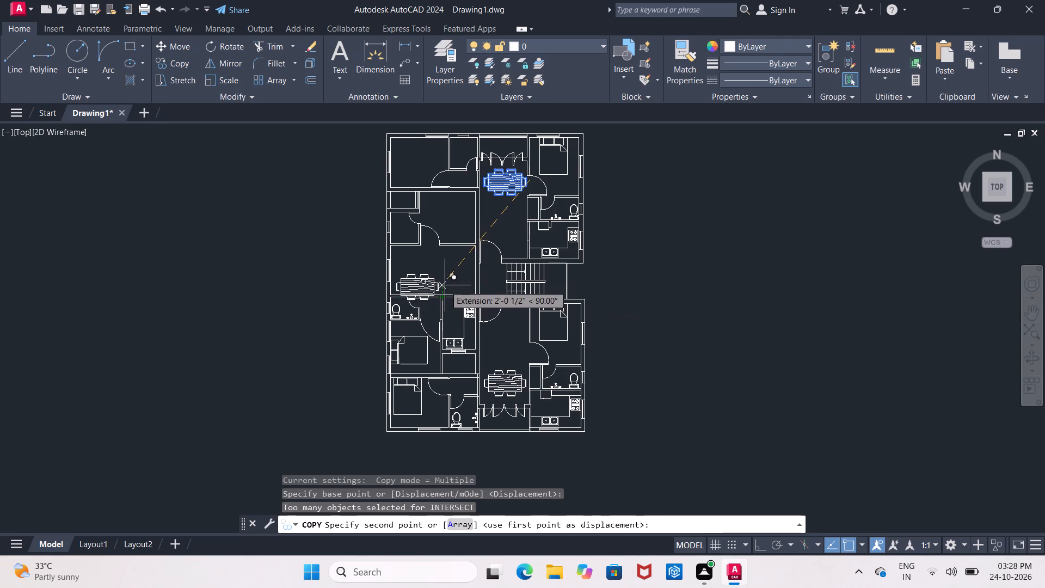
scroll(446, 283, up, 2)
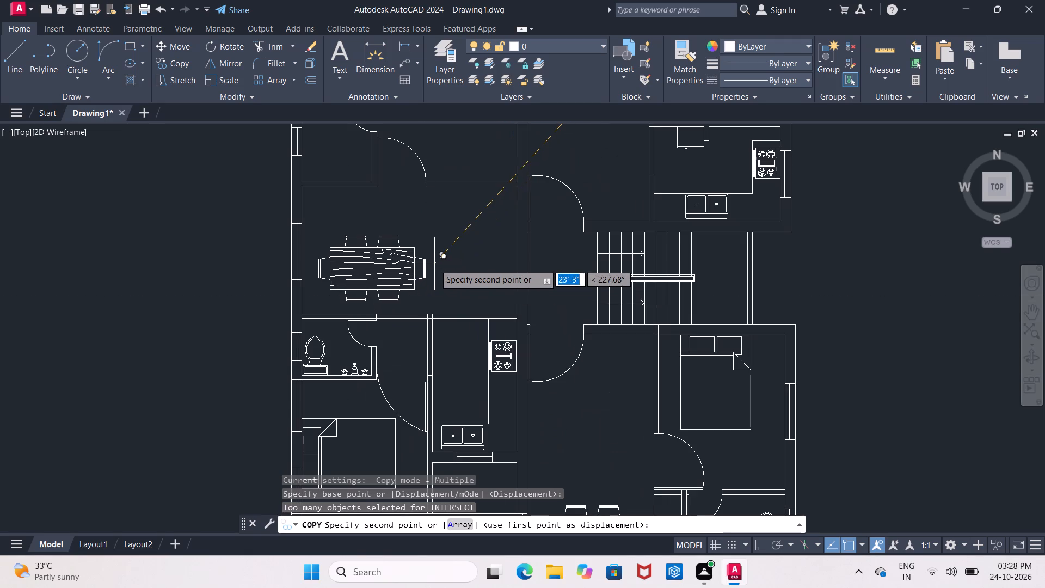
click(432, 262)
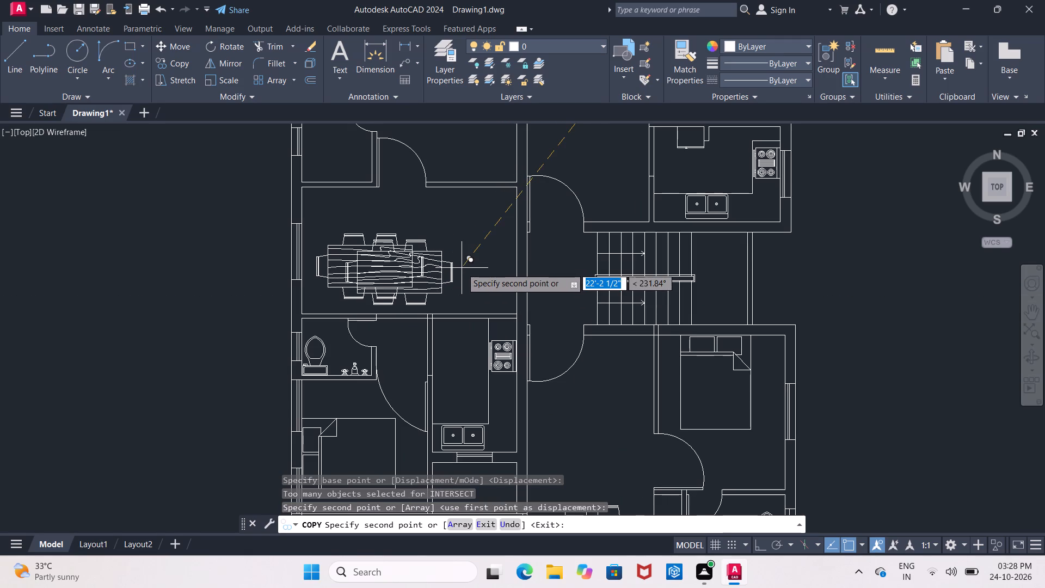
key(Escape)
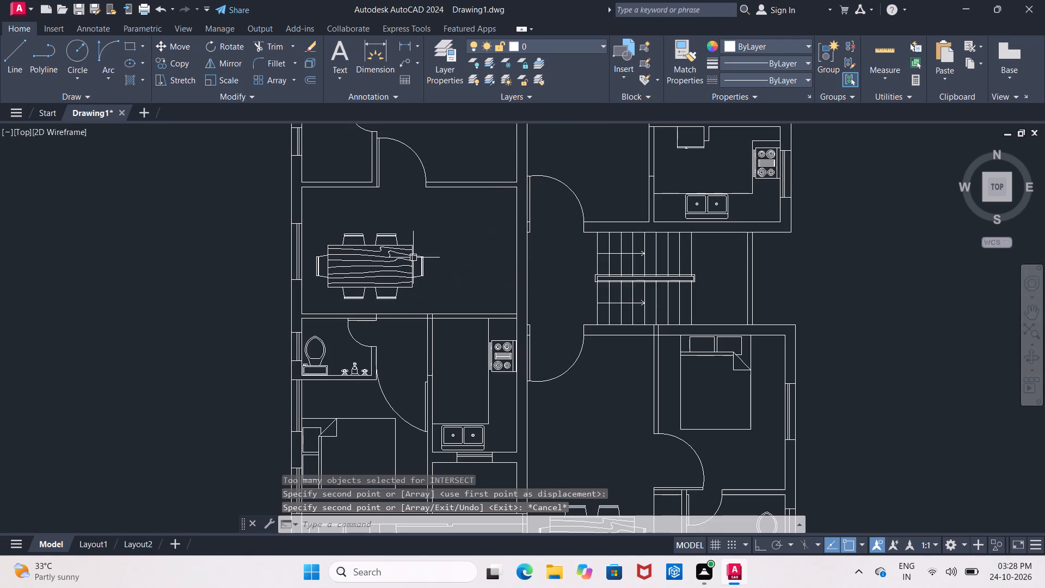
Offset the room's south wall line at its east end, above the kitchen, 2" to the north.
middle_drag(476, 276, 398, 261)
scroll(419, 284, up, 2)
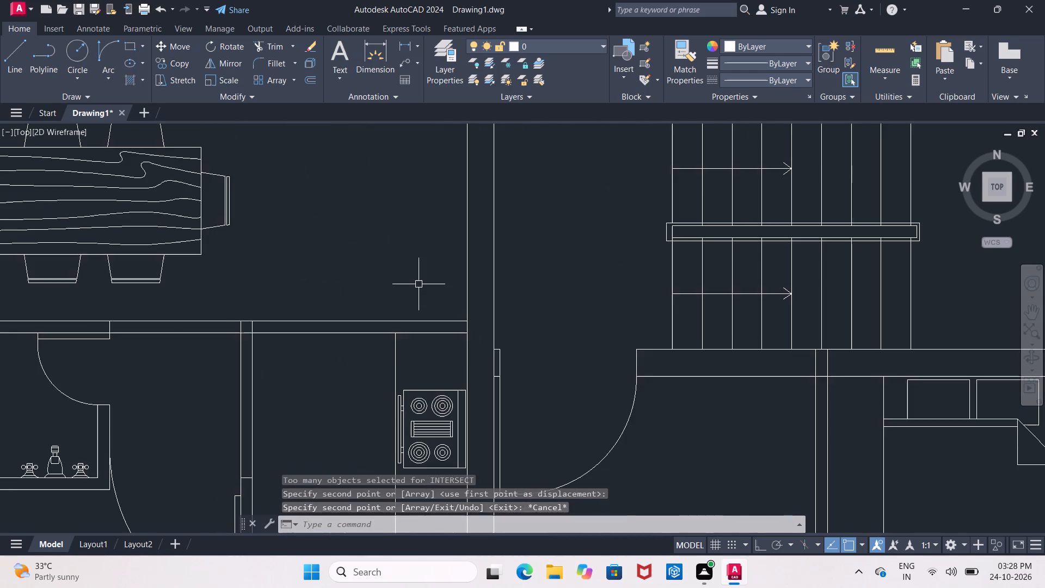
scroll(419, 284, up, 1)
middle_drag(419, 284, 386, 247)
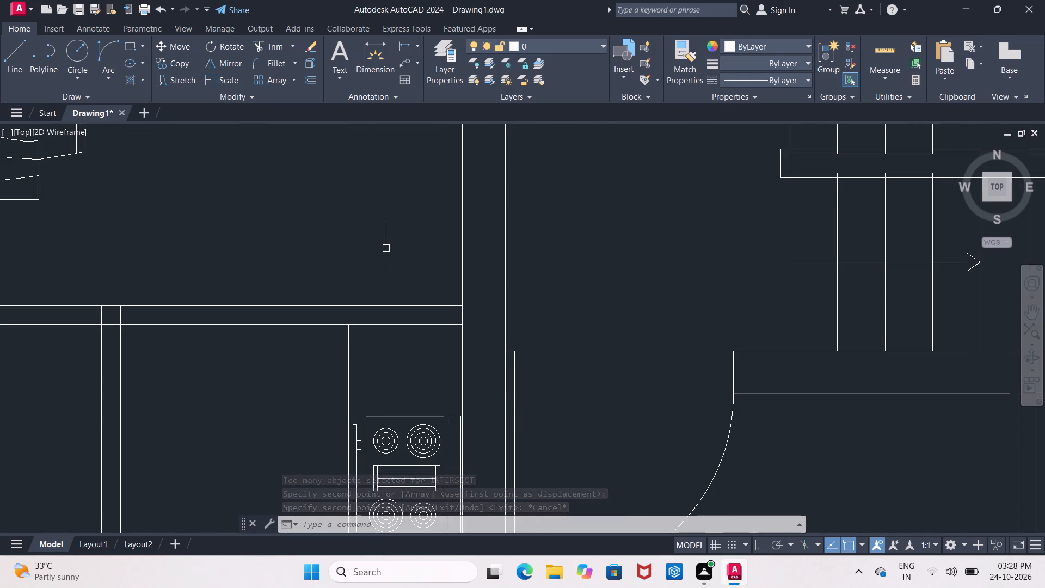
key(Escape)
key(o)
key(Return)
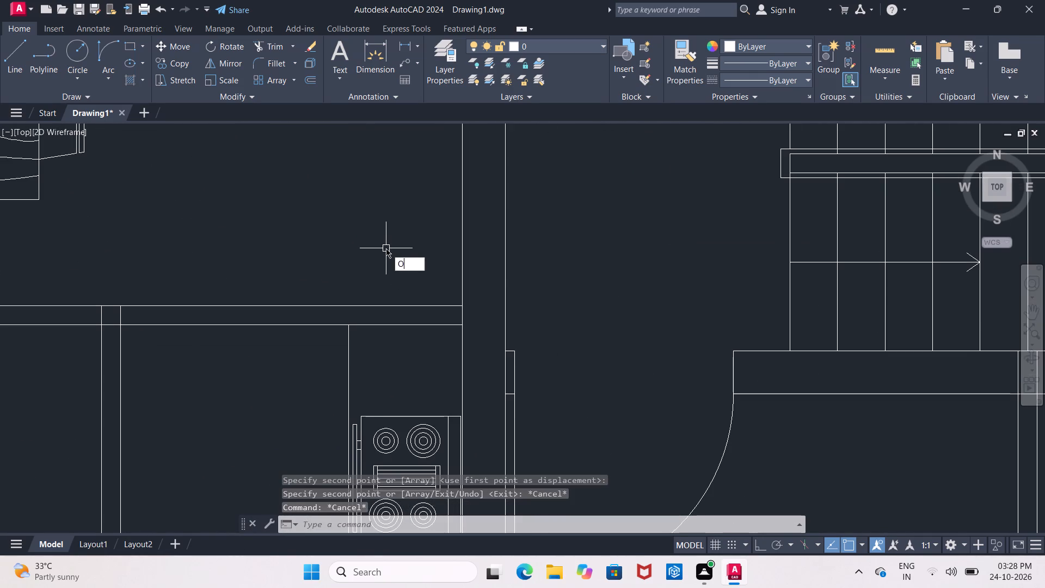
text(2")
key(Return)
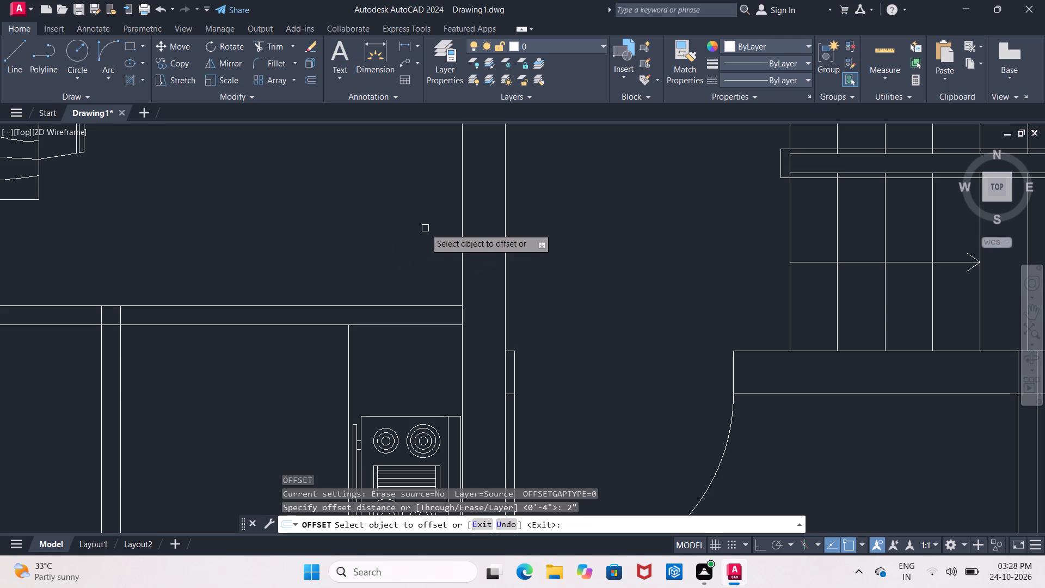
scroll(414, 294, down, 2)
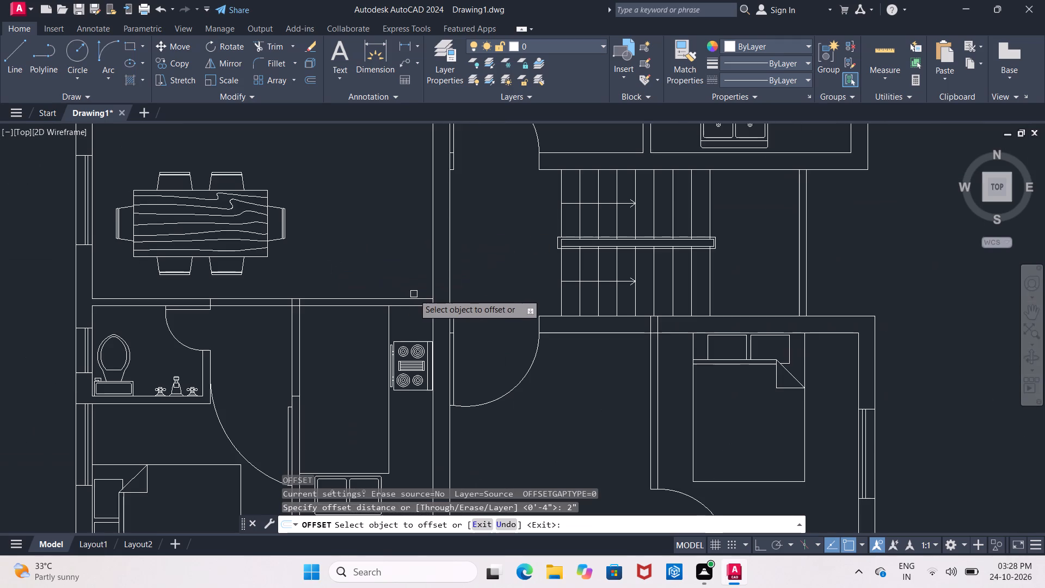
middle_drag(433, 267, 409, 327)
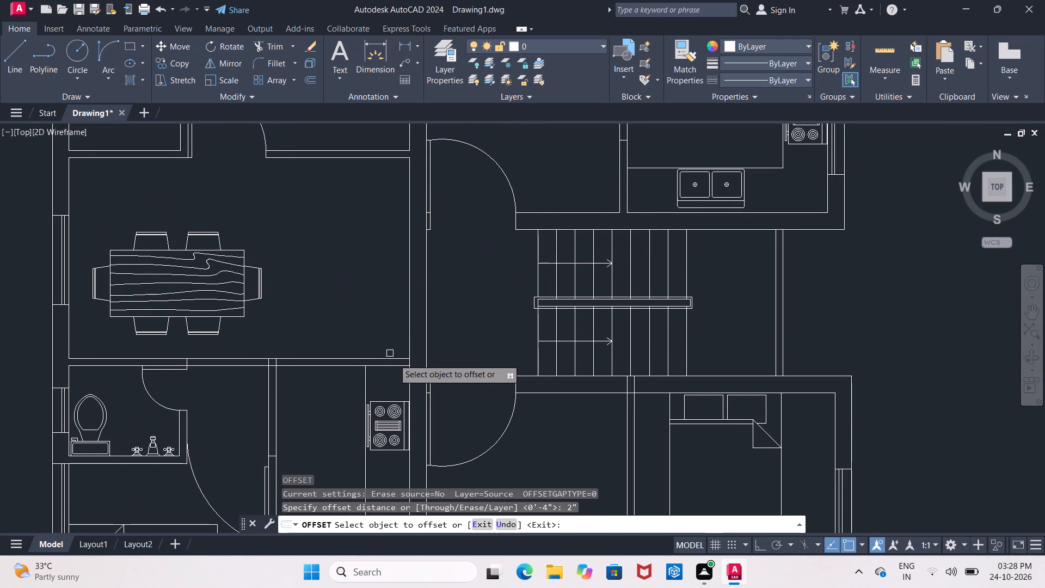
click(397, 359)
click(407, 299)
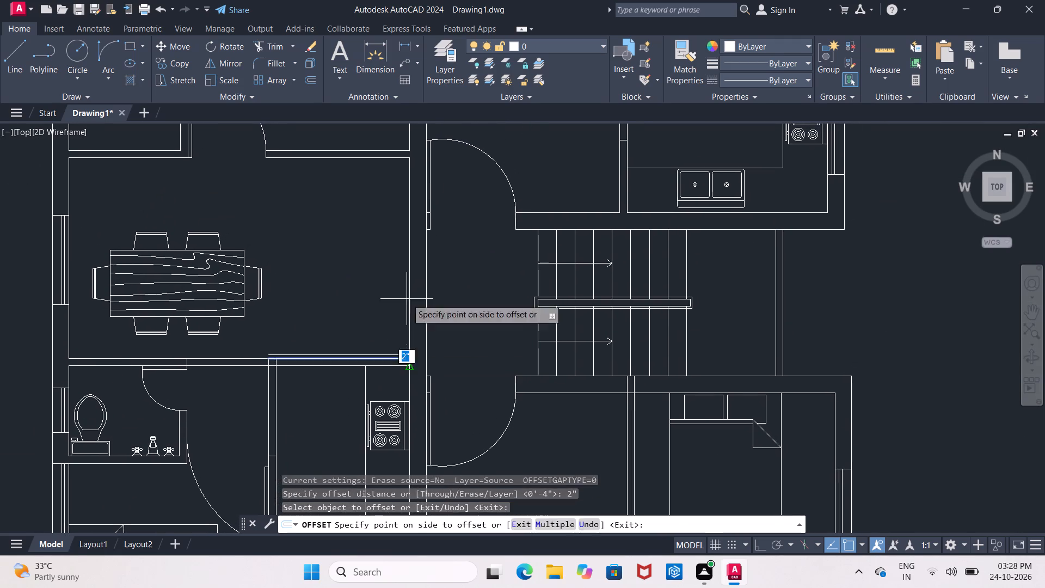
scroll(390, 332, up, 2)
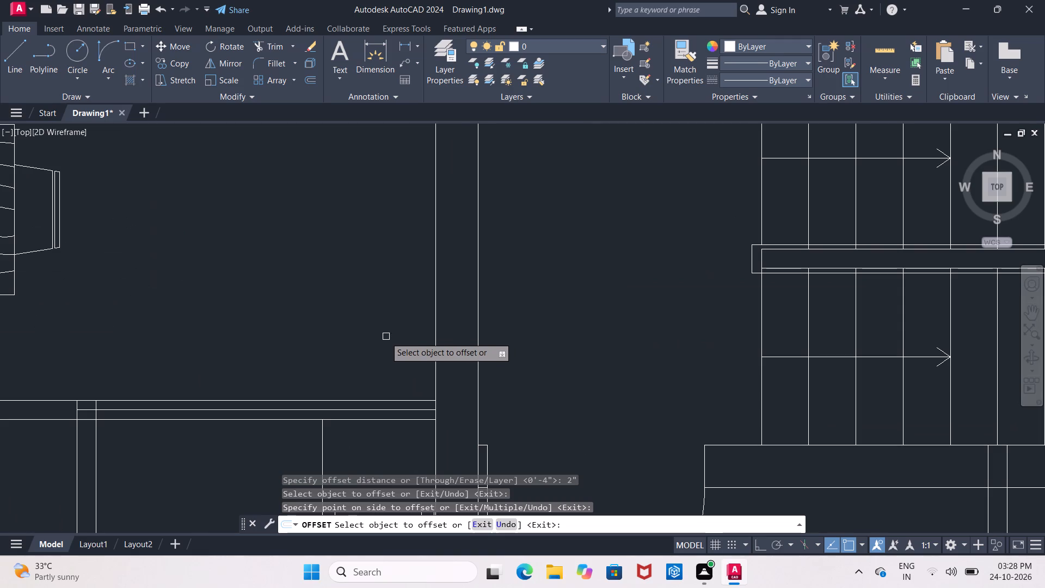
click(376, 397)
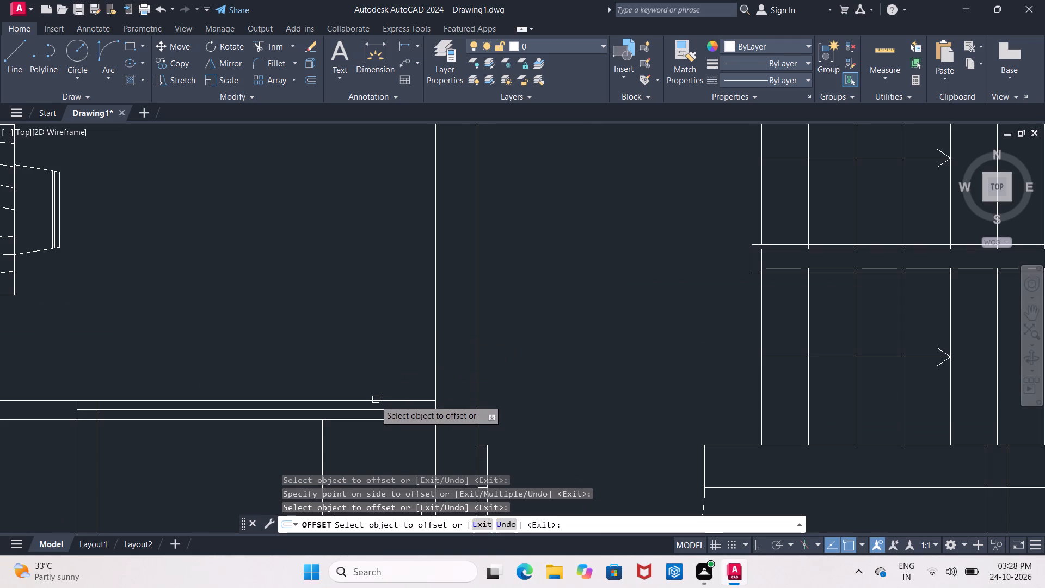
click(375, 400)
click(375, 342)
key(Return)
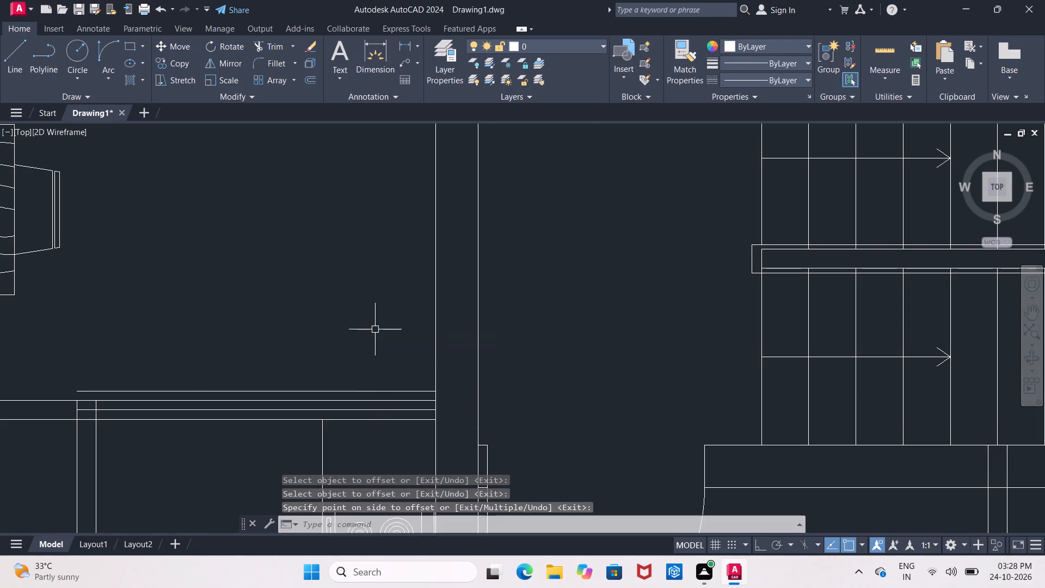
Offset the new 2" line 3'6" north and the east wall's outer line 3'6" west to mark a door opening.
key(Return)
text(3'6")
key(Return)
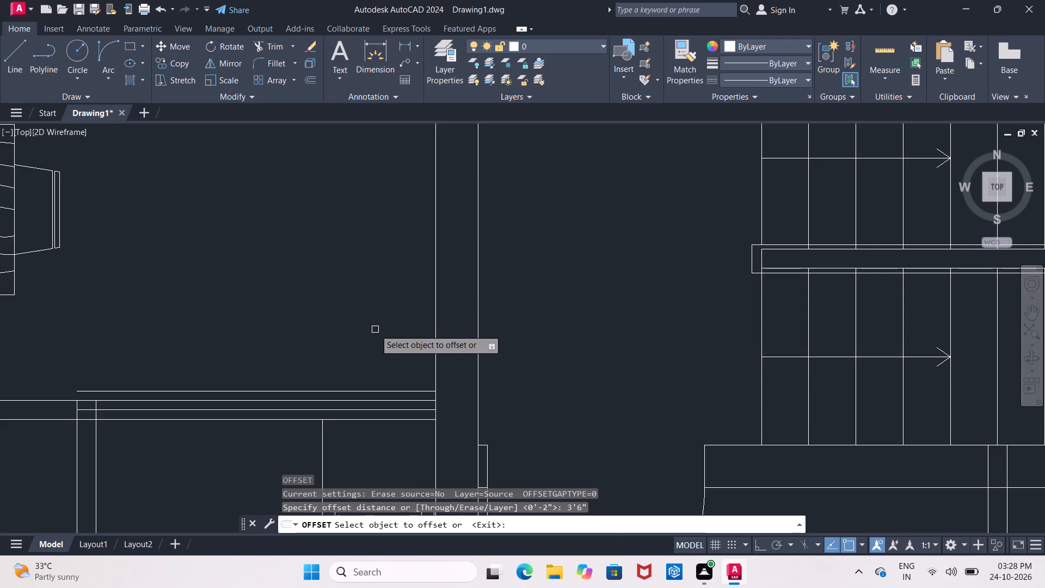
click(409, 390)
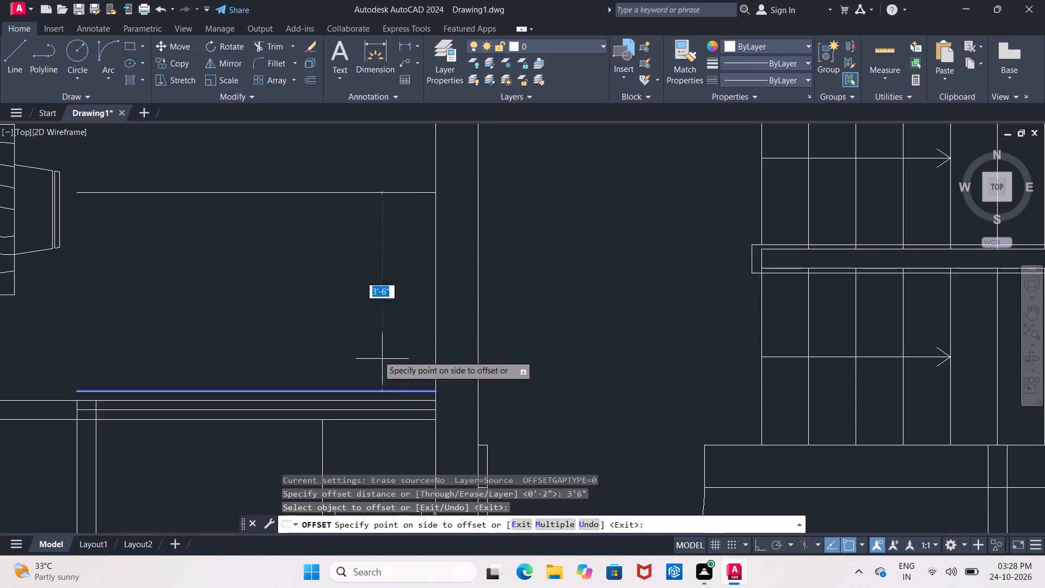
click(325, 275)
click(475, 309)
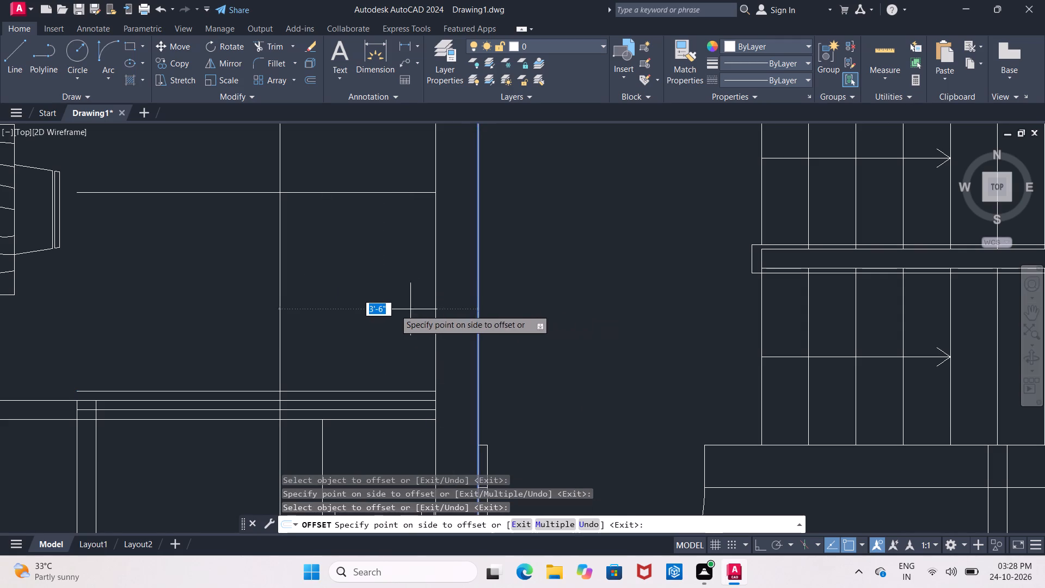
click(392, 309)
key(Escape)
Trim the inner east wall line across the 3'6" opening and the surplus of the offset lines around the opening and south wall.
text(tr)
key(space)
key(space)
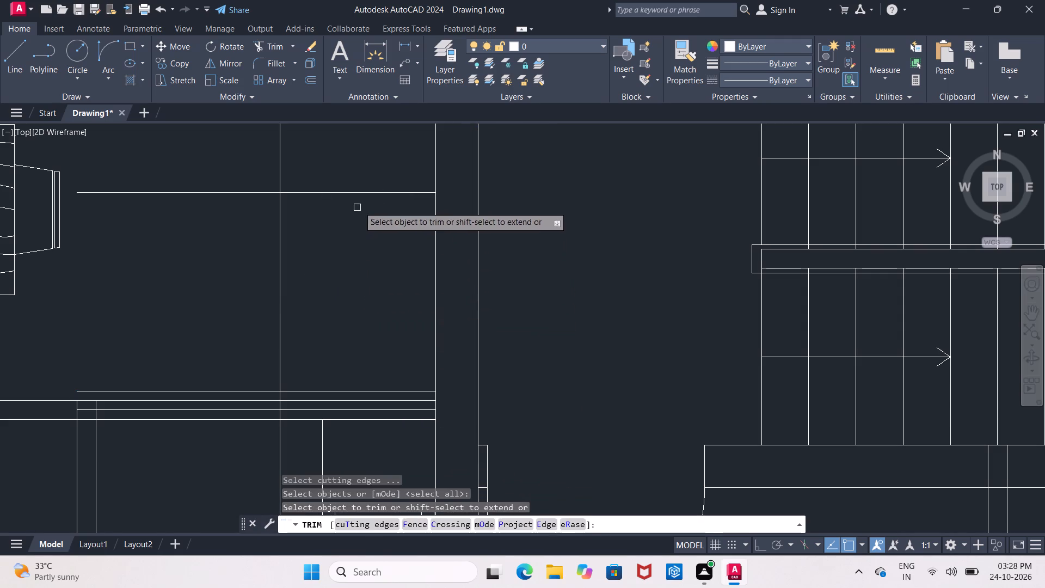
click(210, 275)
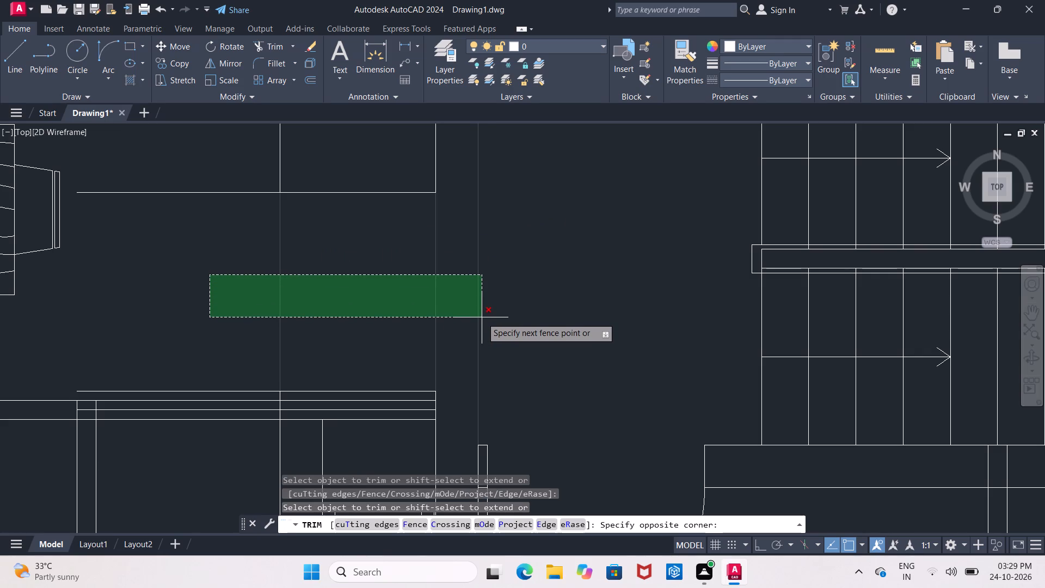
click(454, 315)
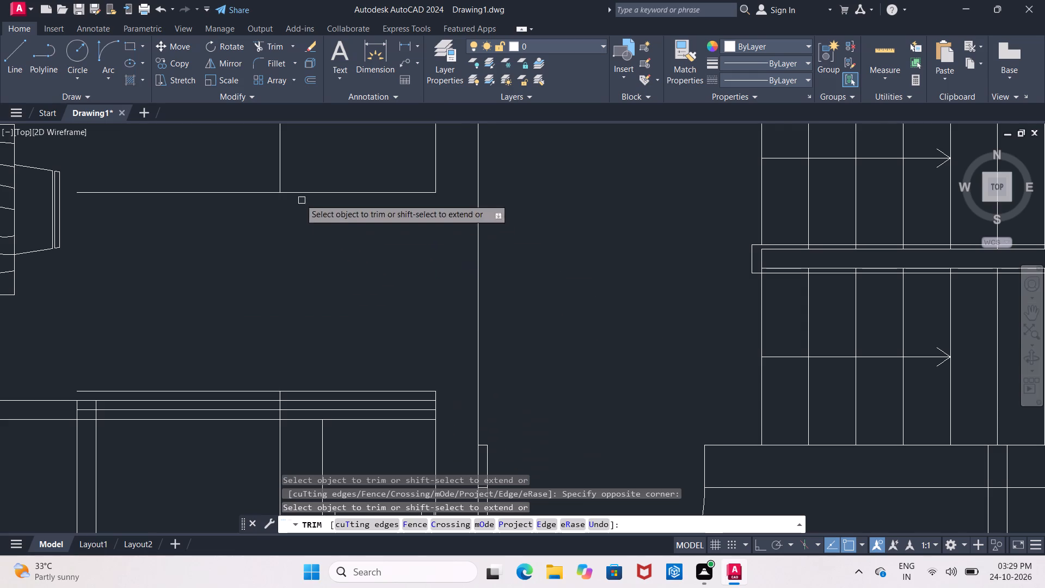
click(259, 194)
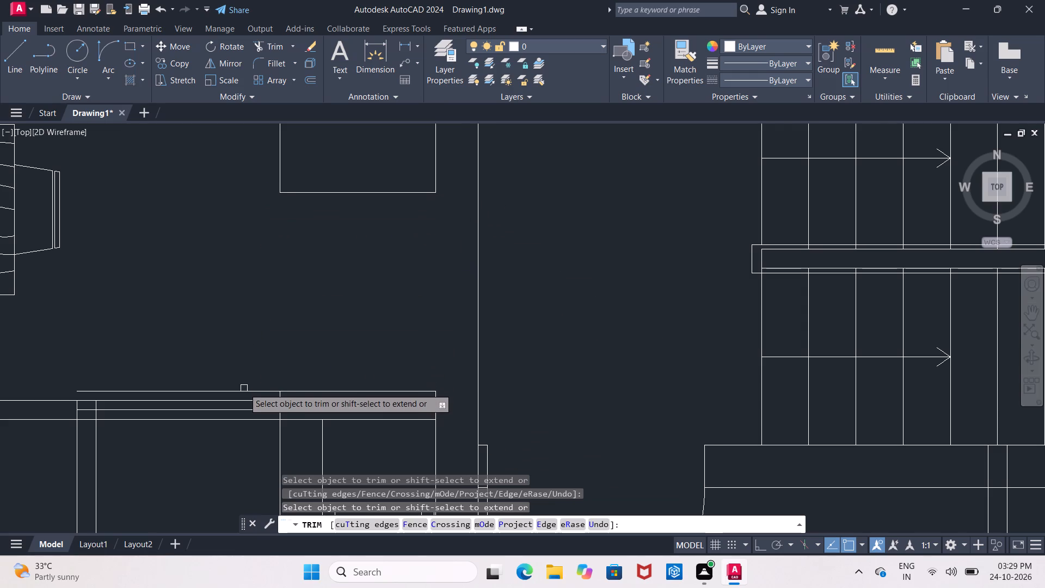
click(244, 389)
scroll(284, 402, up, 2)
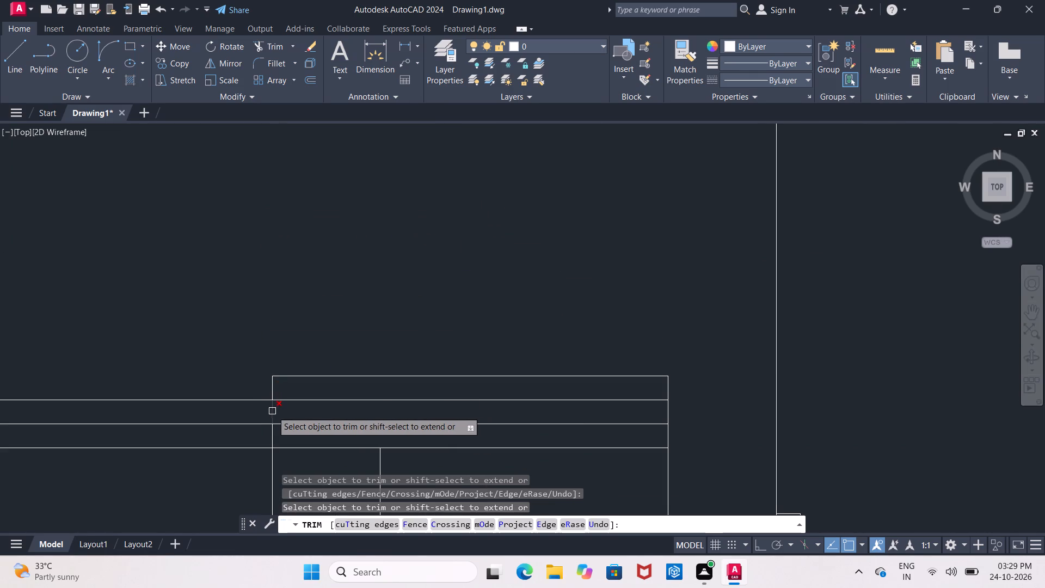
click(272, 411)
click(270, 434)
key(Escape)
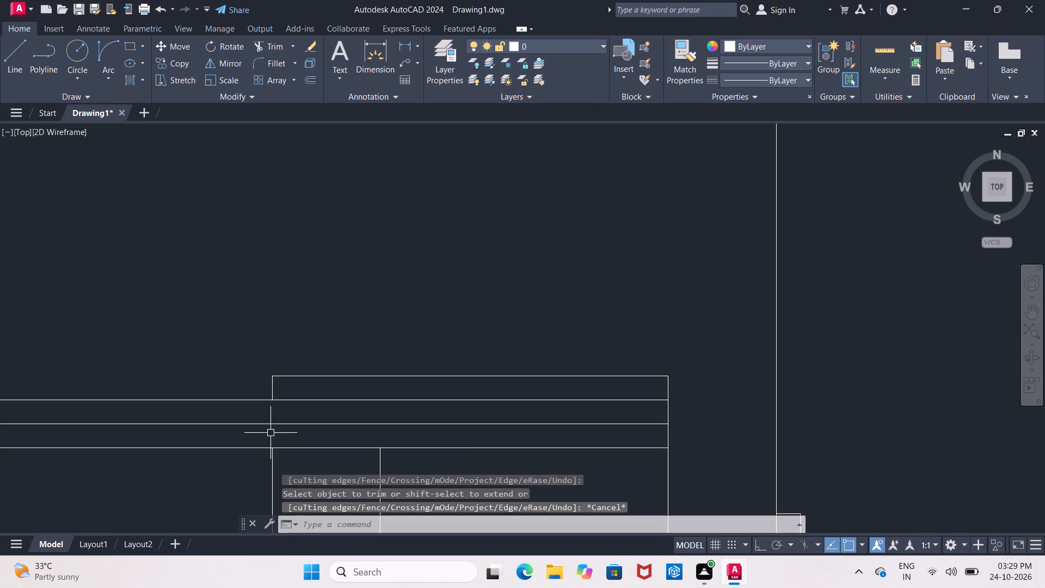
Erase the stray line inside the south wall and the leftover vertical offset line running north of the opening.
click(275, 424)
key(Delete)
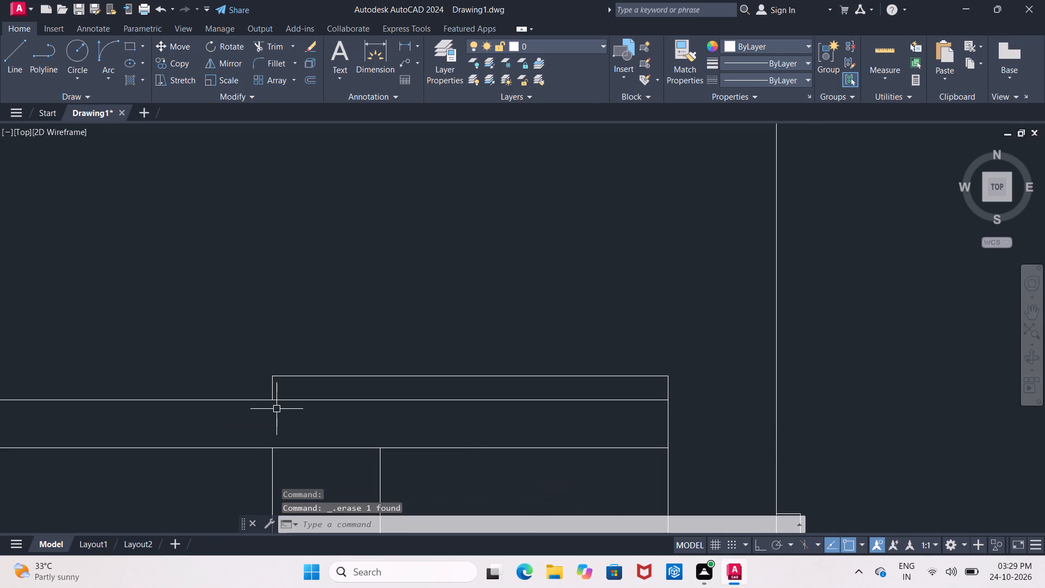
scroll(291, 401, down, 2)
scroll(339, 377, down, 2)
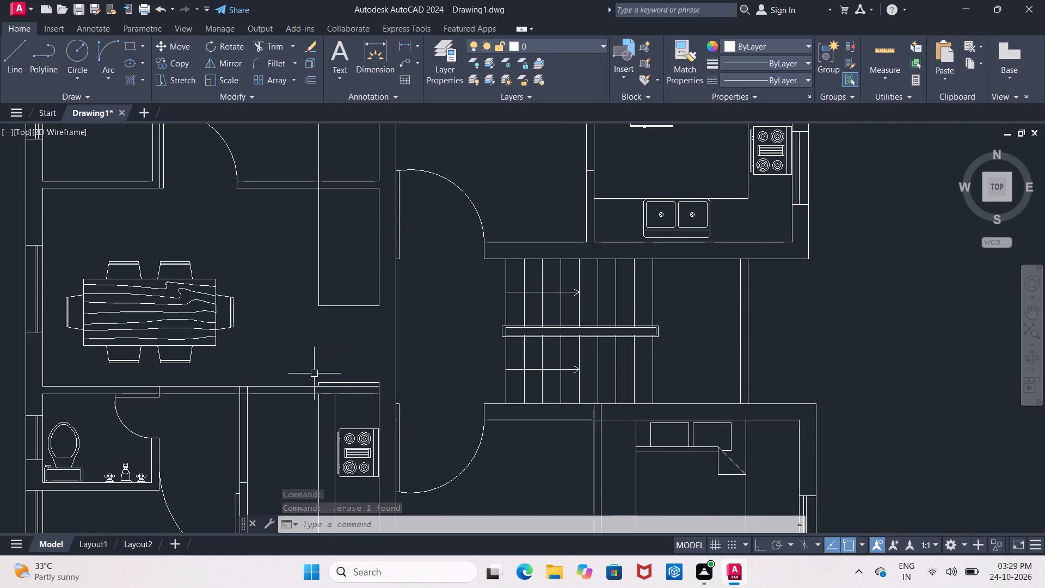
middle_drag(328, 351, 306, 379)
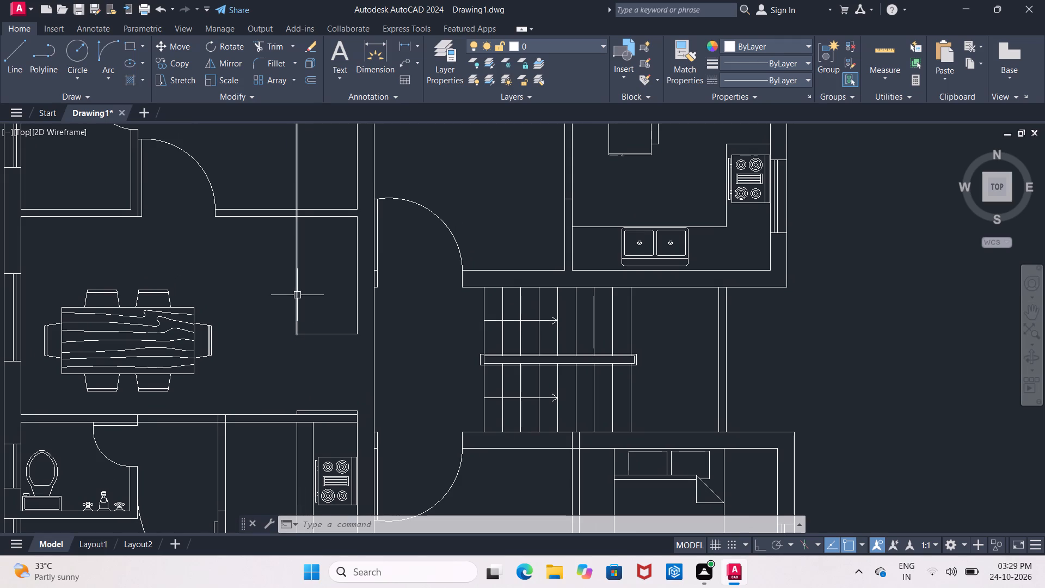
click(297, 295)
key(Delete)
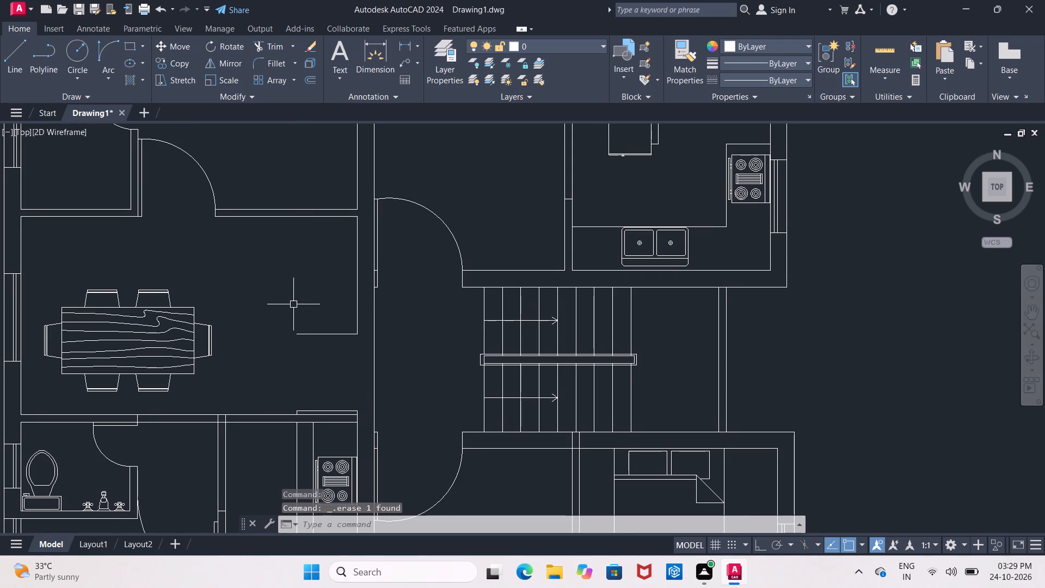
Extend the opening's north edge line east to the outer line of the east wall.
text(ex)
key(space)
key(space)
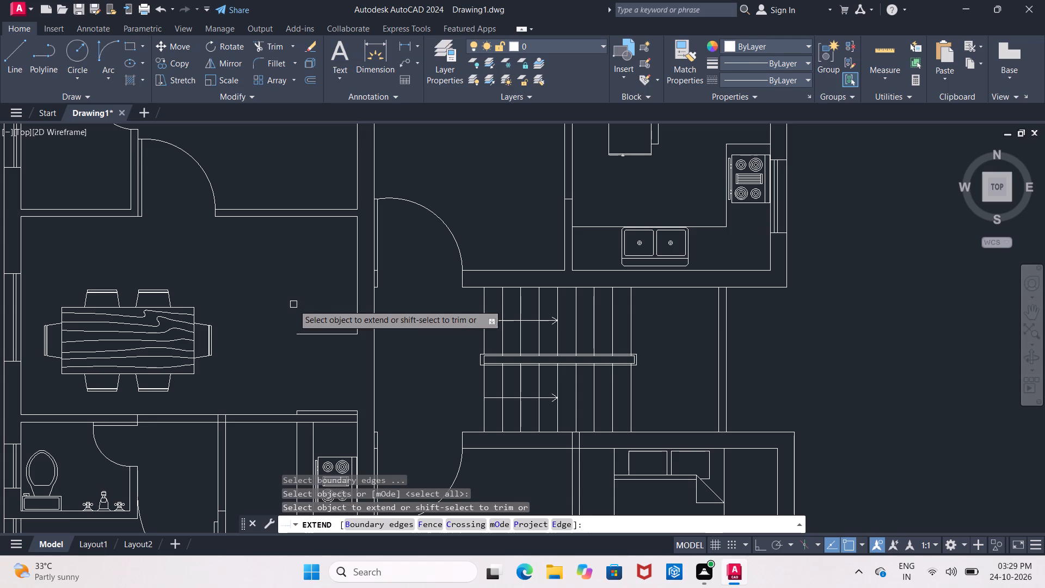
click(342, 332)
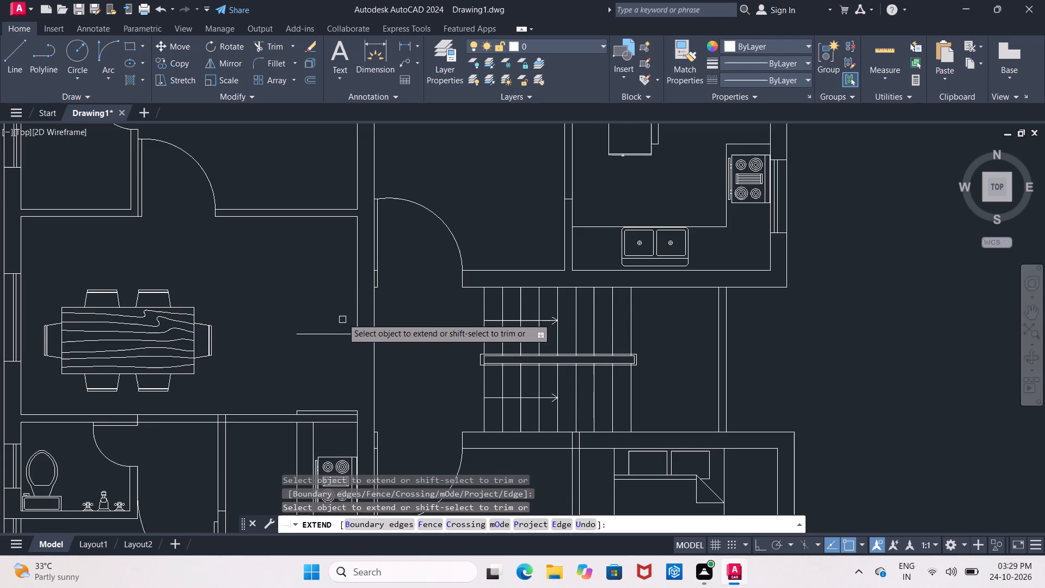
key(Escape)
Trim the surplus of the door opening's north edge line that projects west into the dining room.
text(tr)
key(space)
key(space)
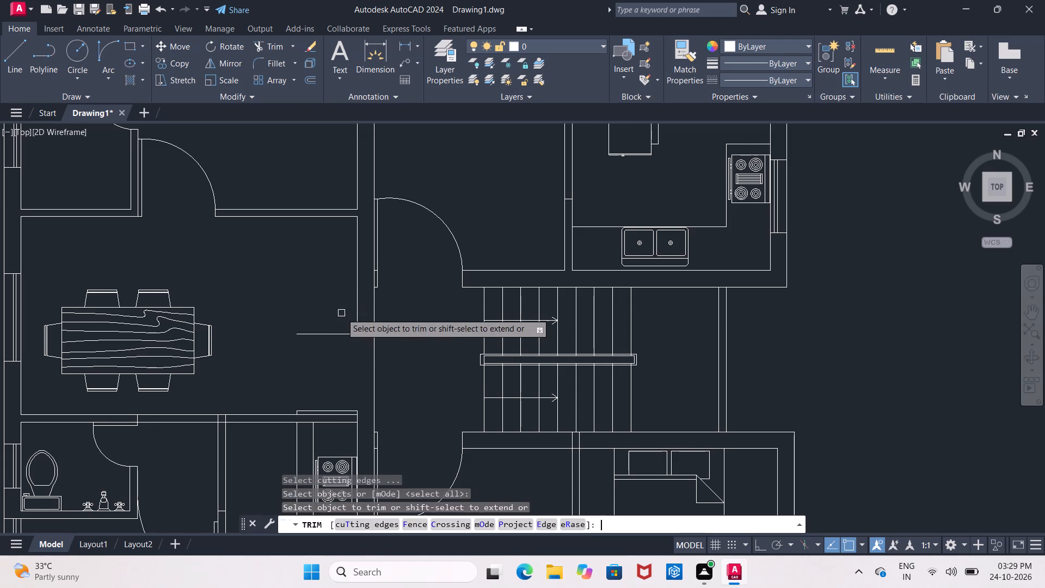
click(325, 333)
Draw the door swing arc from the opening's north inner corner to the door leaf's west end, with its start tangent horizontal.
scroll(307, 380, up, 3)
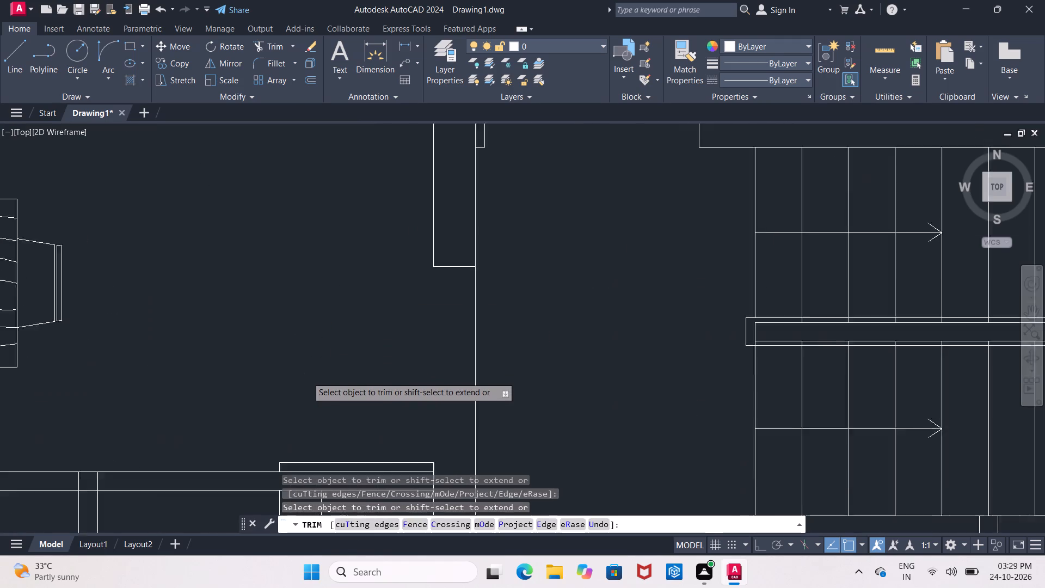
middle_drag(307, 377, 296, 261)
scroll(296, 261, down, 1)
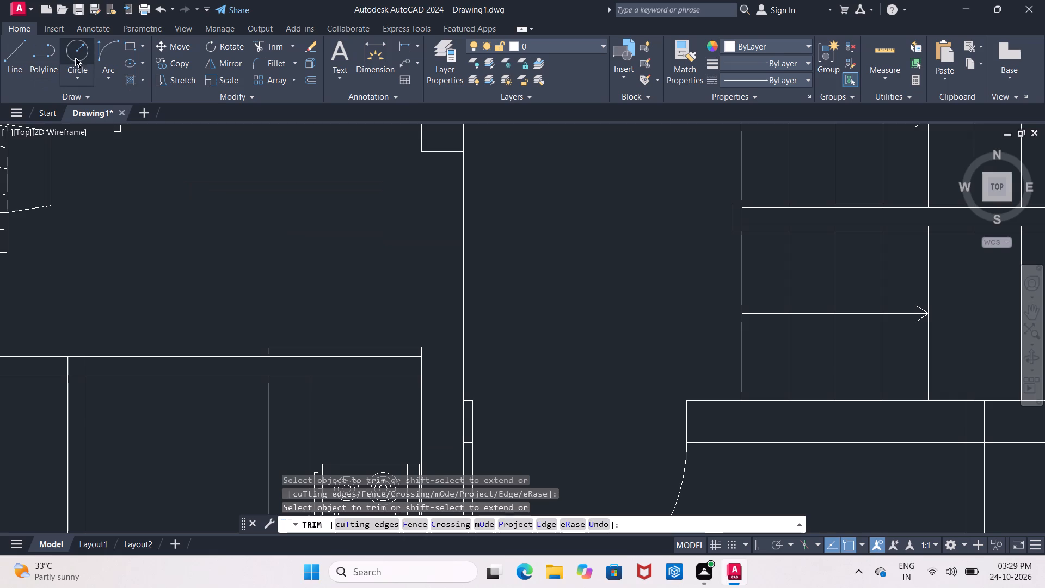
click(106, 58)
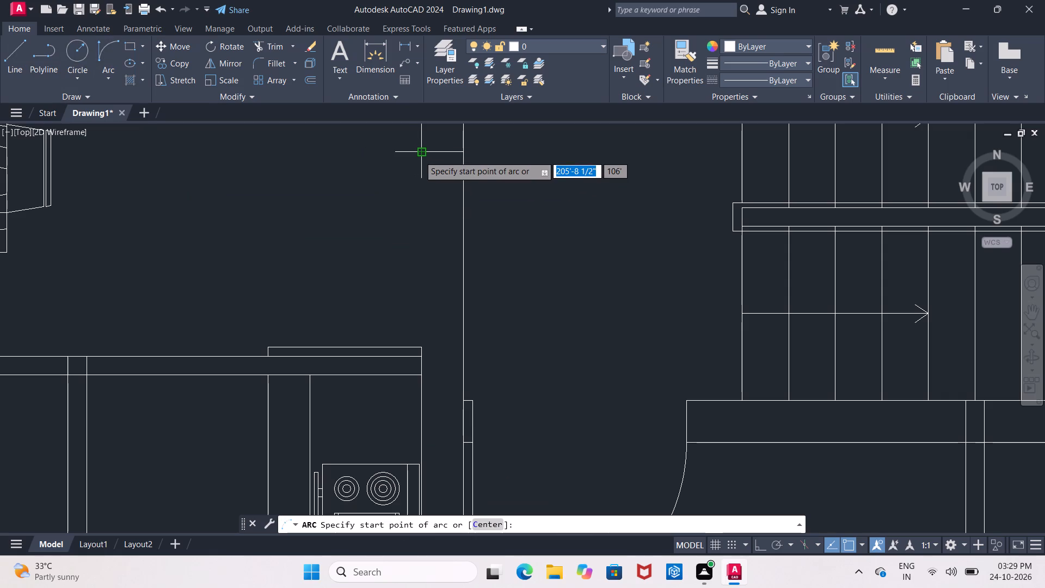
click(419, 156)
click(265, 348)
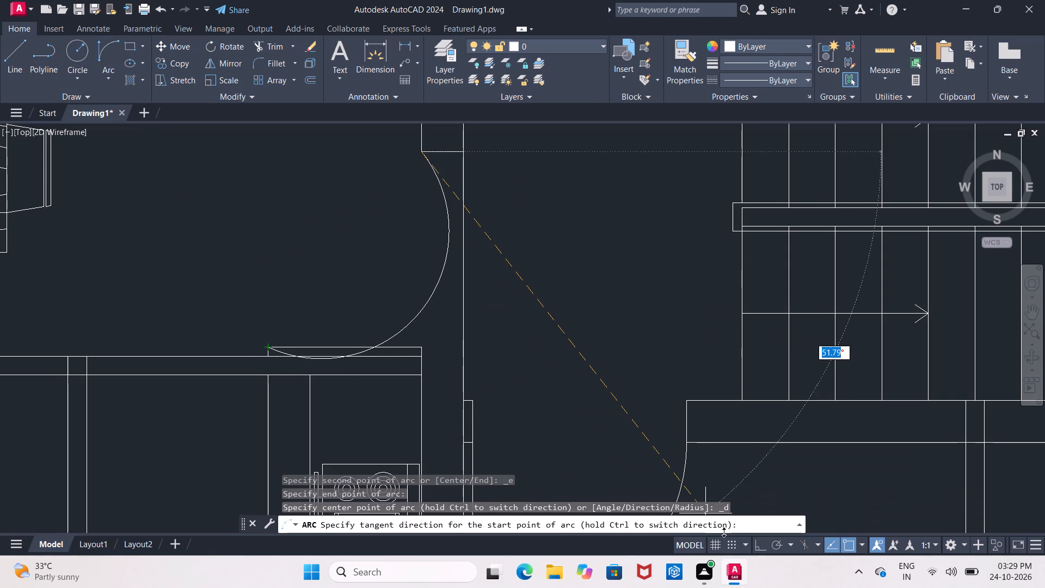
click(758, 550)
click(105, 241)
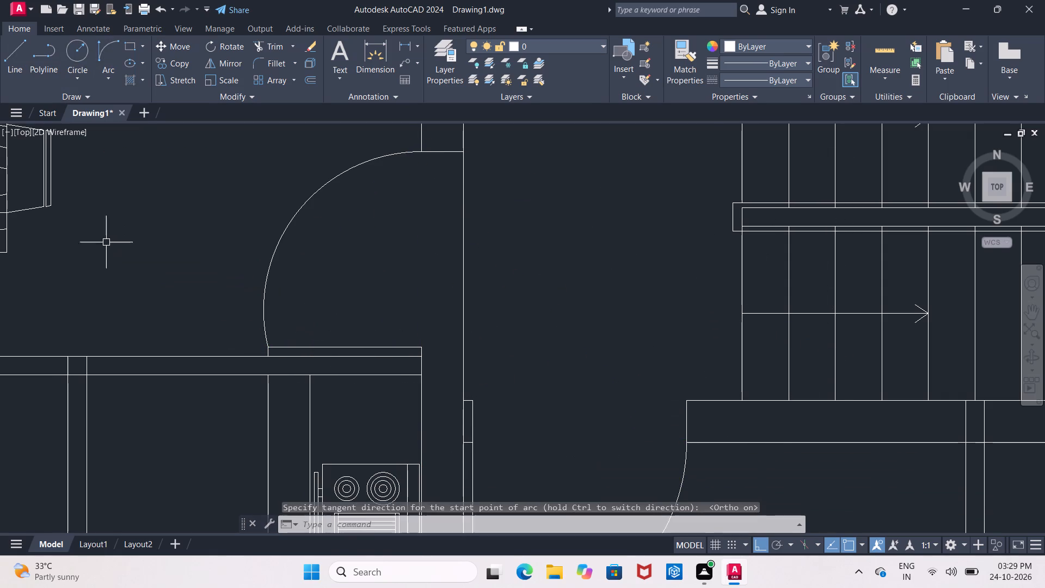
Examine the whole floor plan for western rooms that still lack furniture or fixtures.
scroll(121, 265, down, 3)
middle_drag(134, 247, 134, 252)
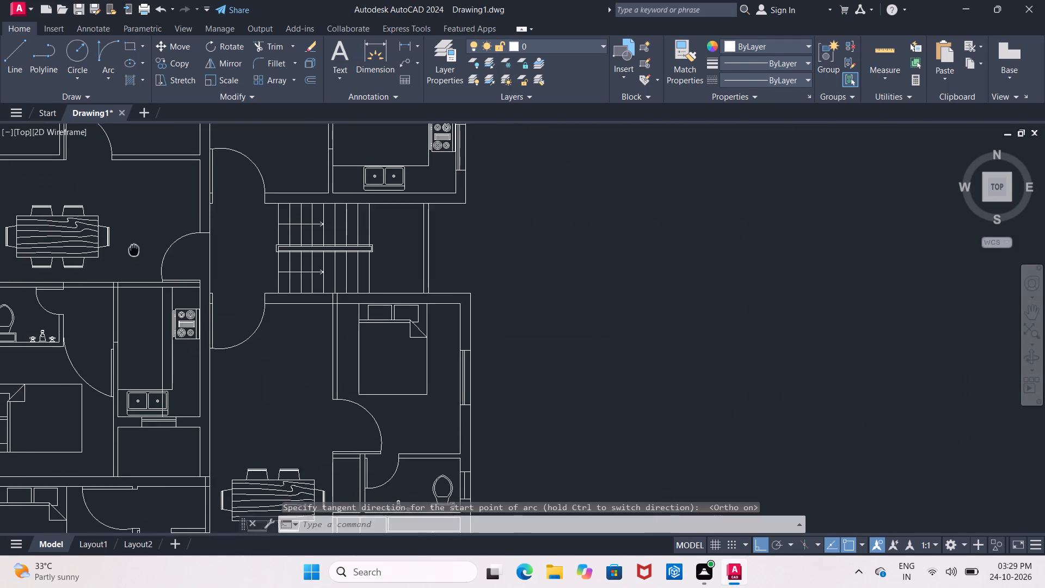
middle_drag(134, 252, 141, 292)
scroll(144, 291, down, 1)
middle_drag(147, 270, 181, 335)
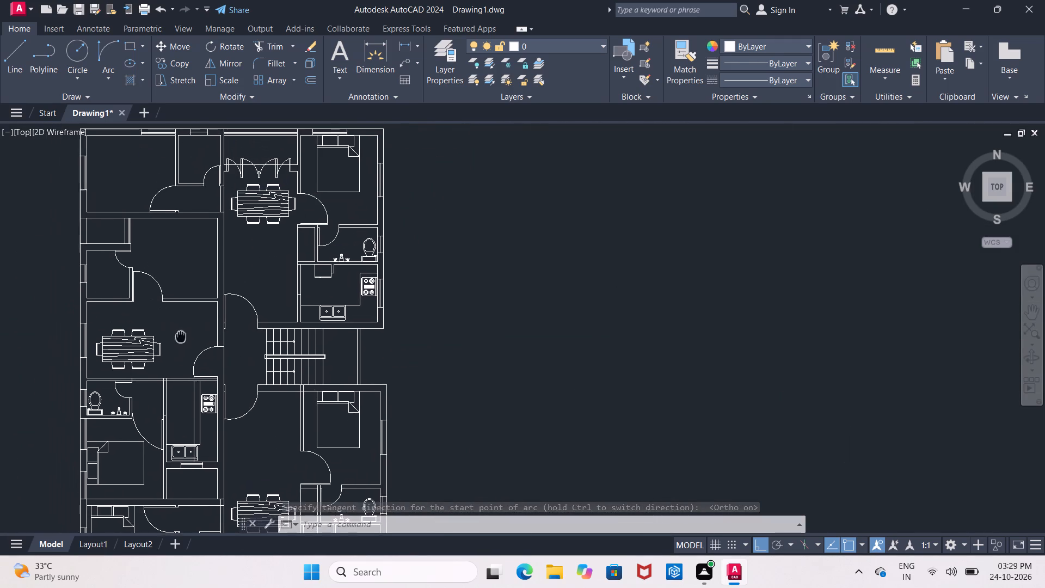
middle_drag(181, 335, 185, 346)
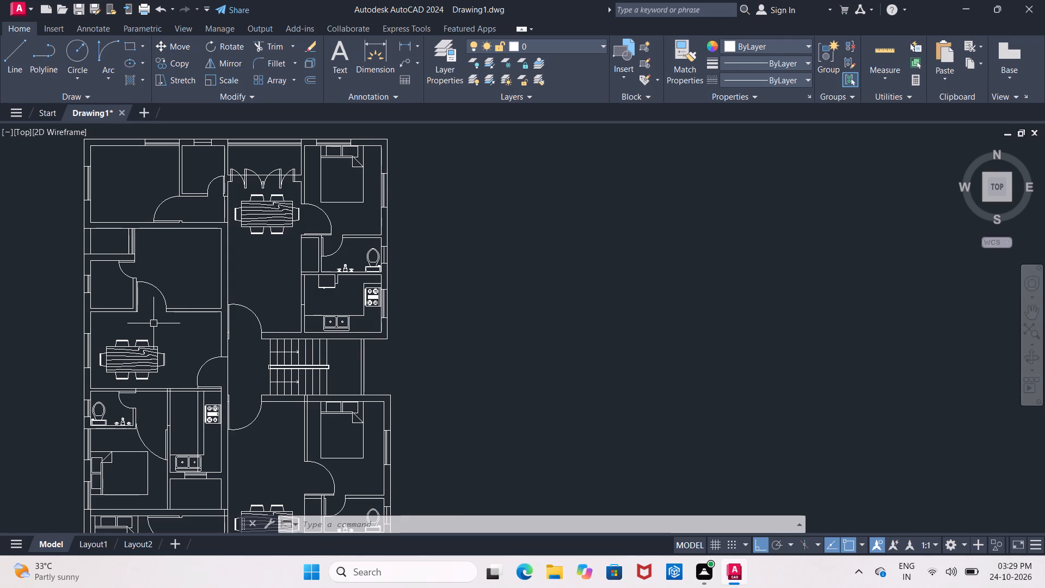
scroll(153, 323, down, 2)
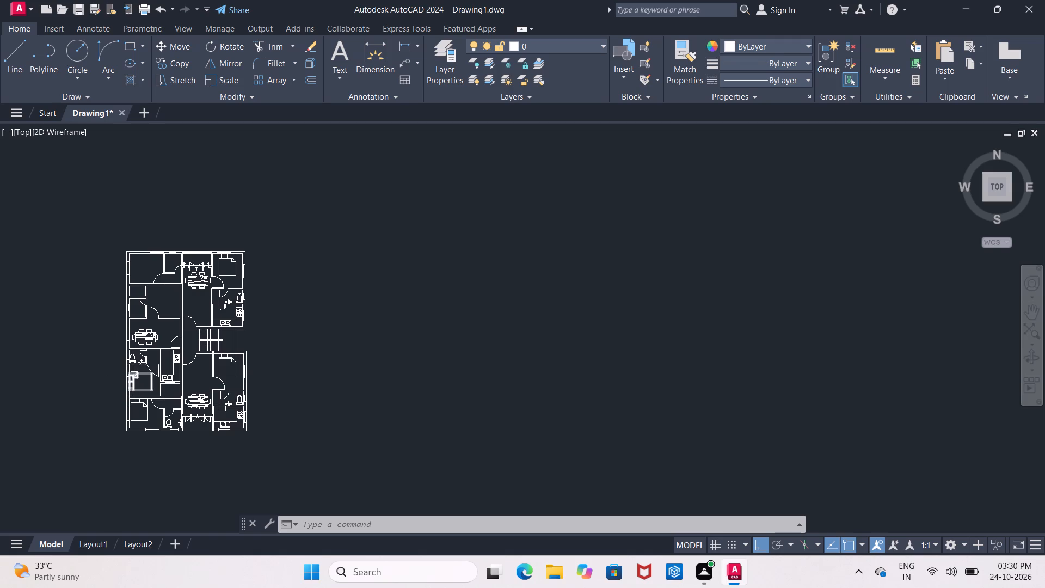
Copy the toilet and tap set from the bathroom south of the western dining room into the bathroom north of it.
scroll(142, 372, up, 4)
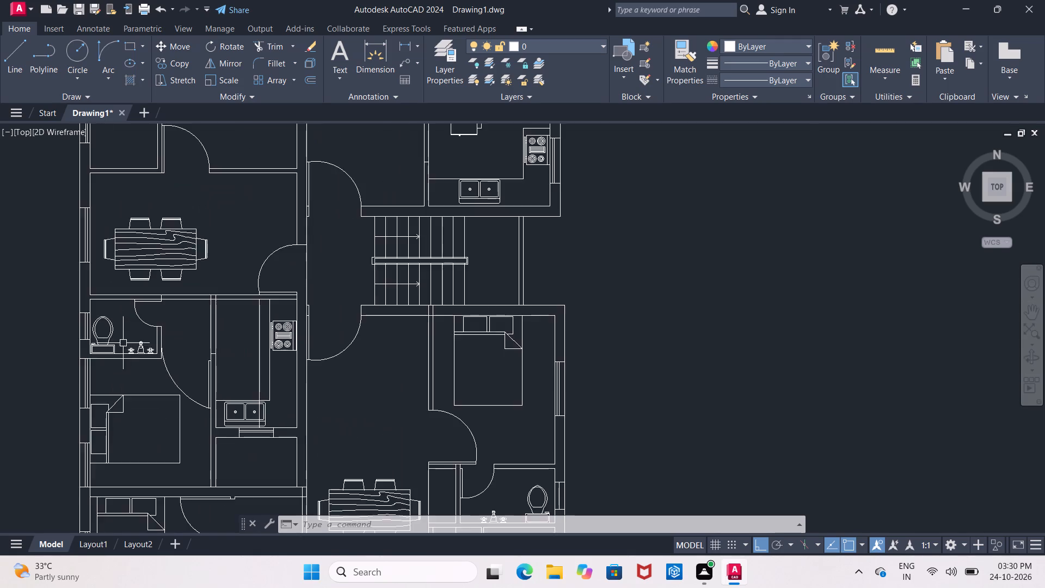
scroll(123, 342, up, 1)
click(87, 332)
click(145, 360)
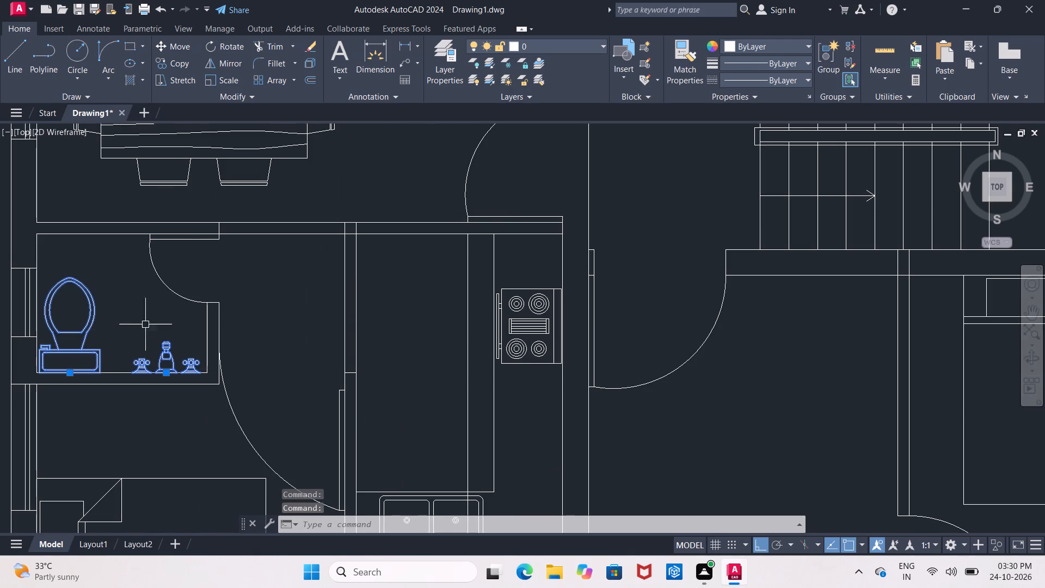
click(171, 60)
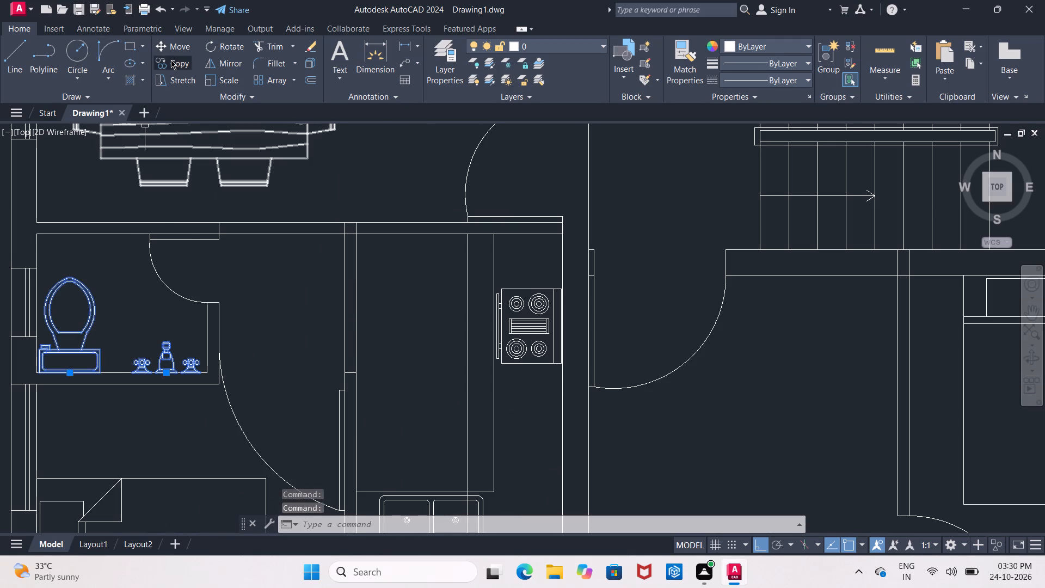
click(126, 322)
middle_drag(132, 244, 87, 454)
scroll(132, 244, down, 1)
middle_drag(99, 229, 113, 307)
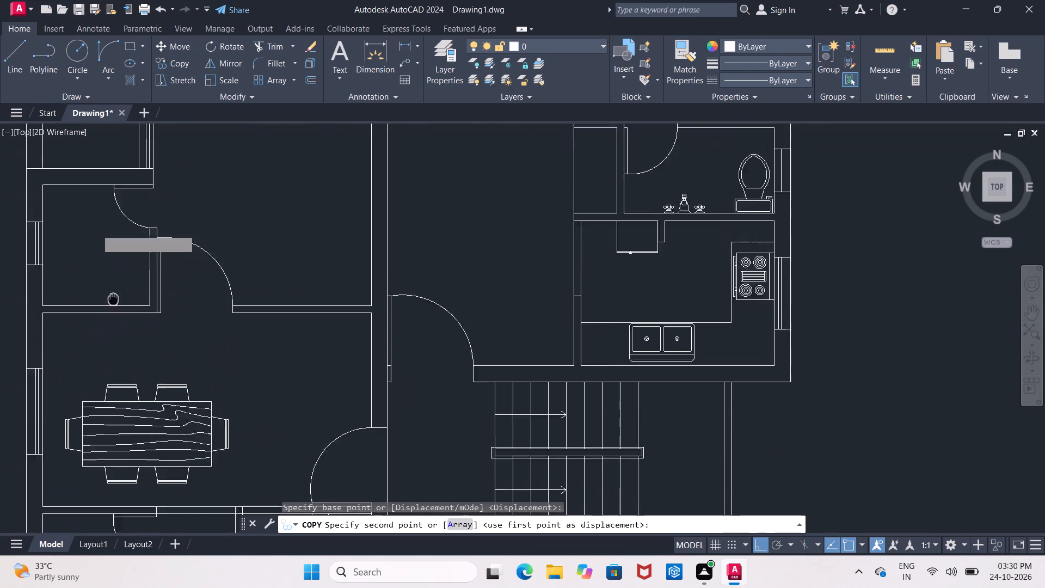
middle_drag(113, 307, 113, 361)
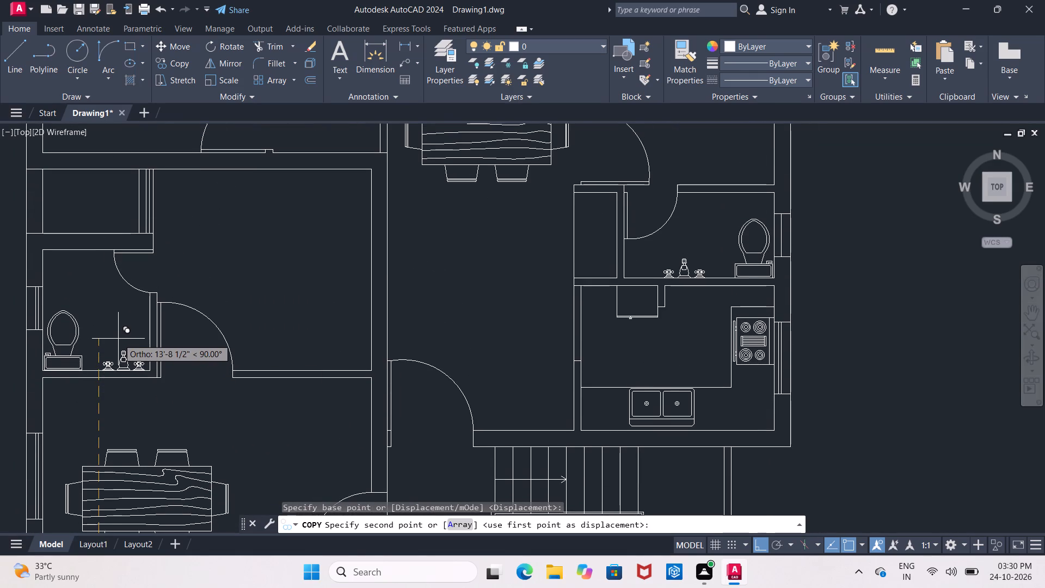
click(120, 339)
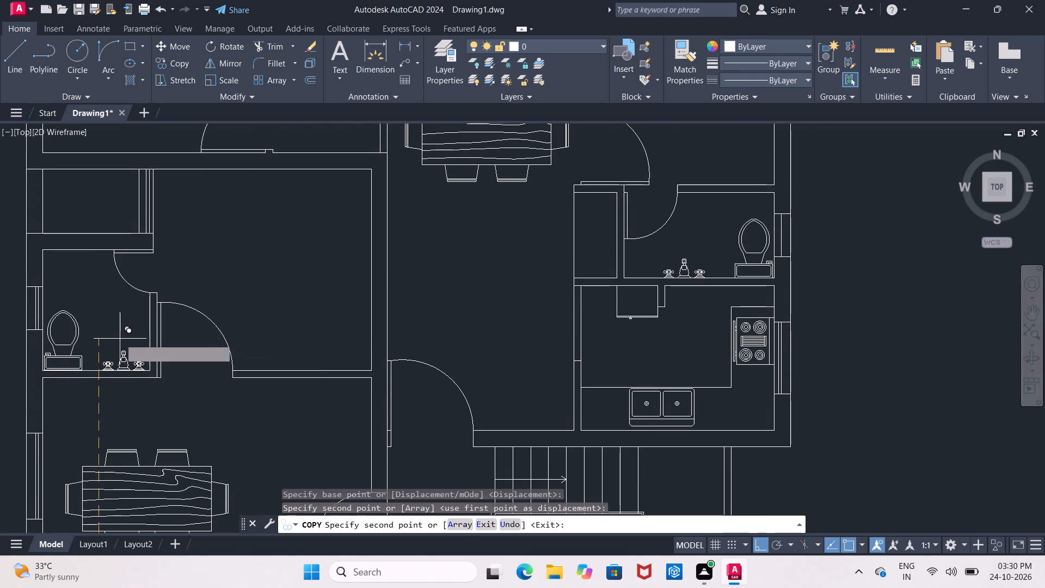
key(Escape)
Copy the northeast bedroom's bed into the northwest bedroom and into the room directly south of that one.
scroll(151, 311, down, 2)
middle_drag(151, 311, 143, 322)
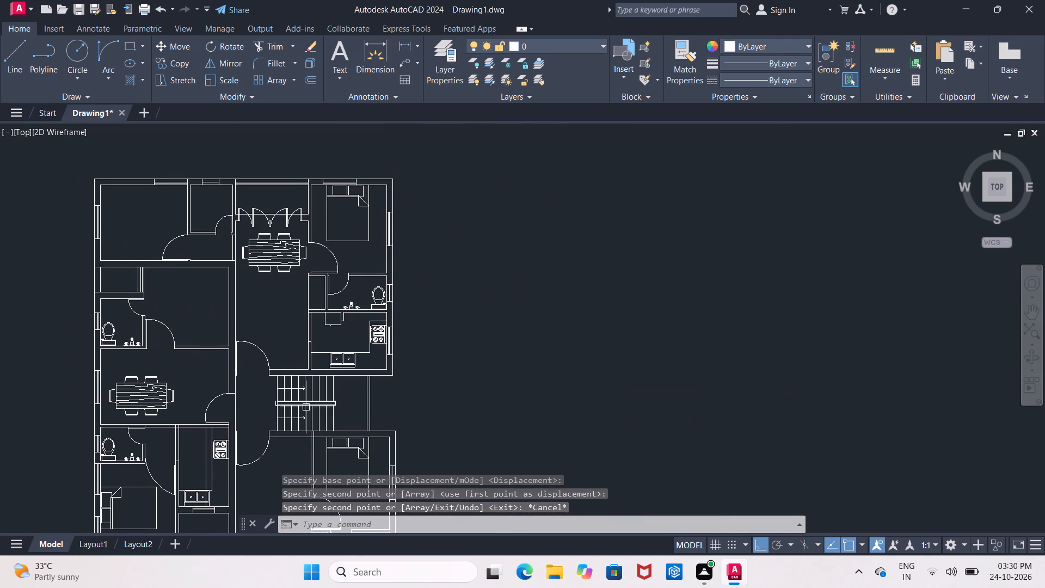
click(351, 244)
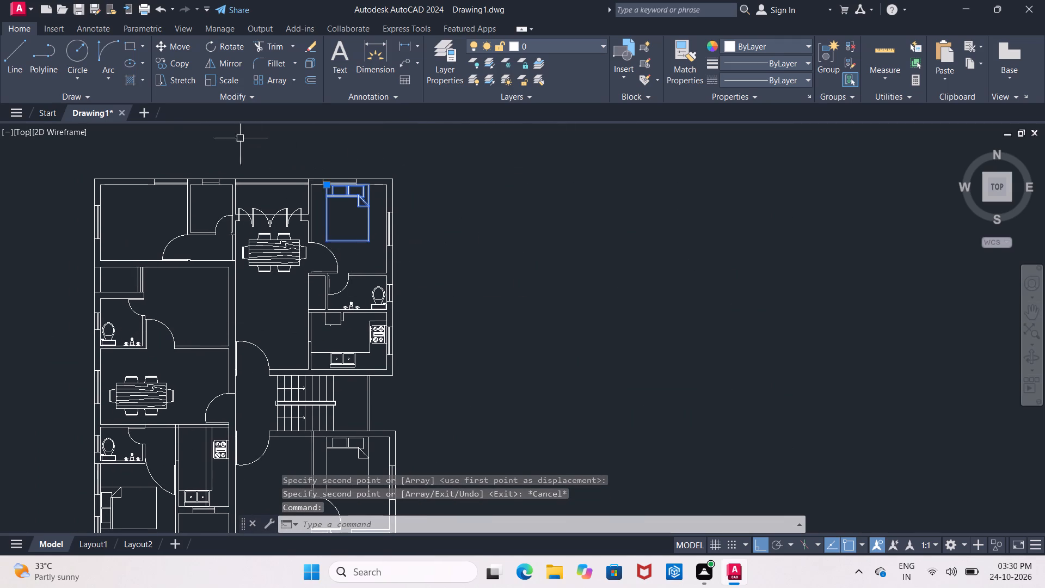
click(167, 63)
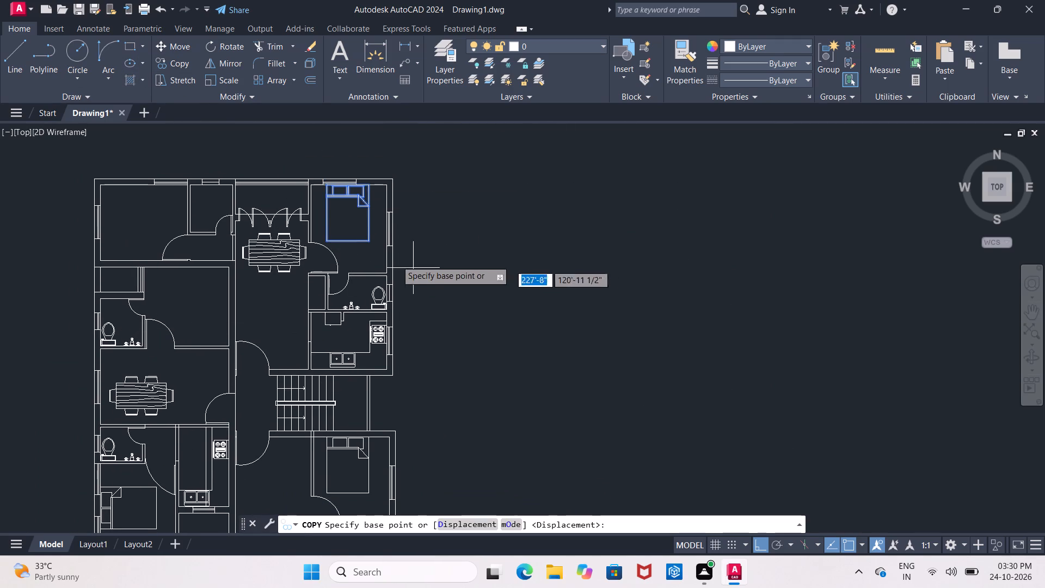
click(354, 229)
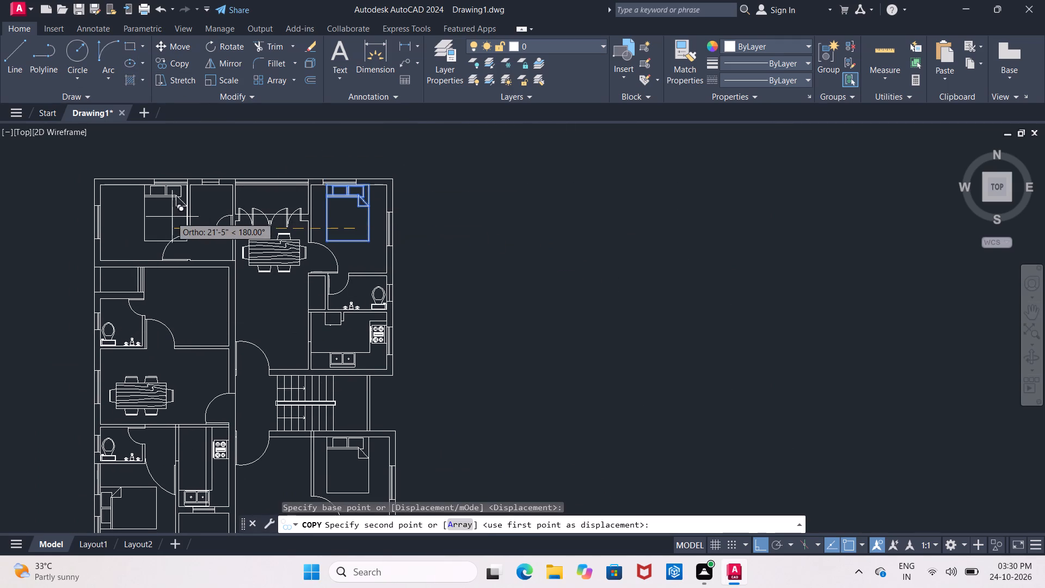
click(138, 217)
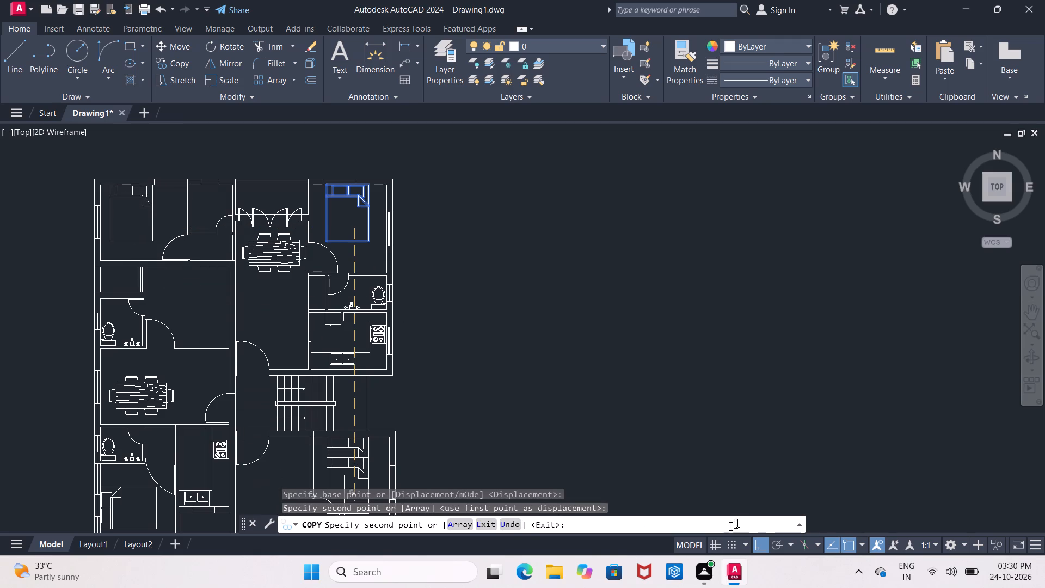
click(758, 548)
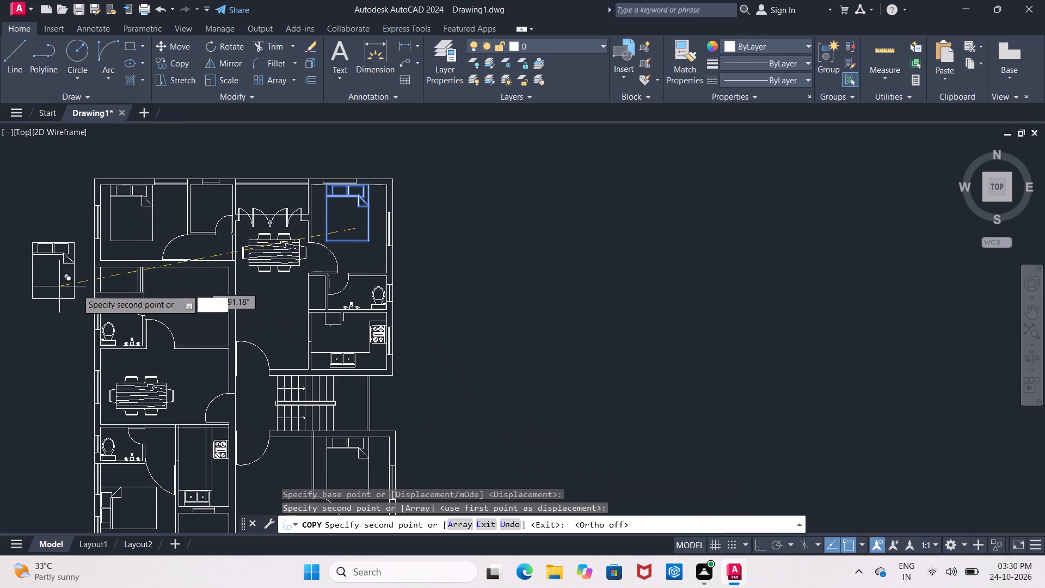
click(196, 318)
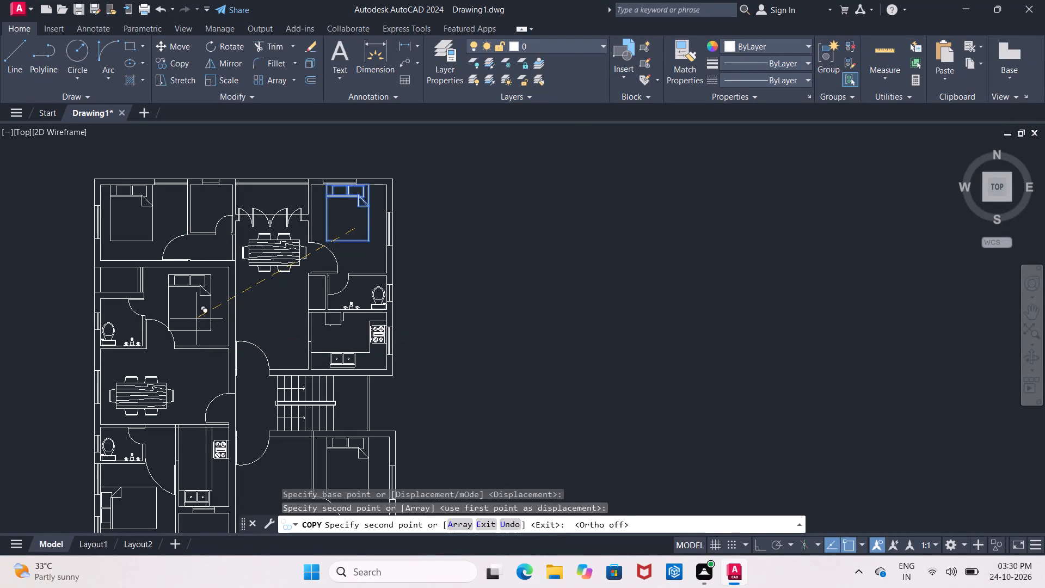
key(Escape)
Rotate the bed copy north of the western dining room 90° clockwise about its northeast corner so its pillows face east.
scroll(194, 313, up, 2)
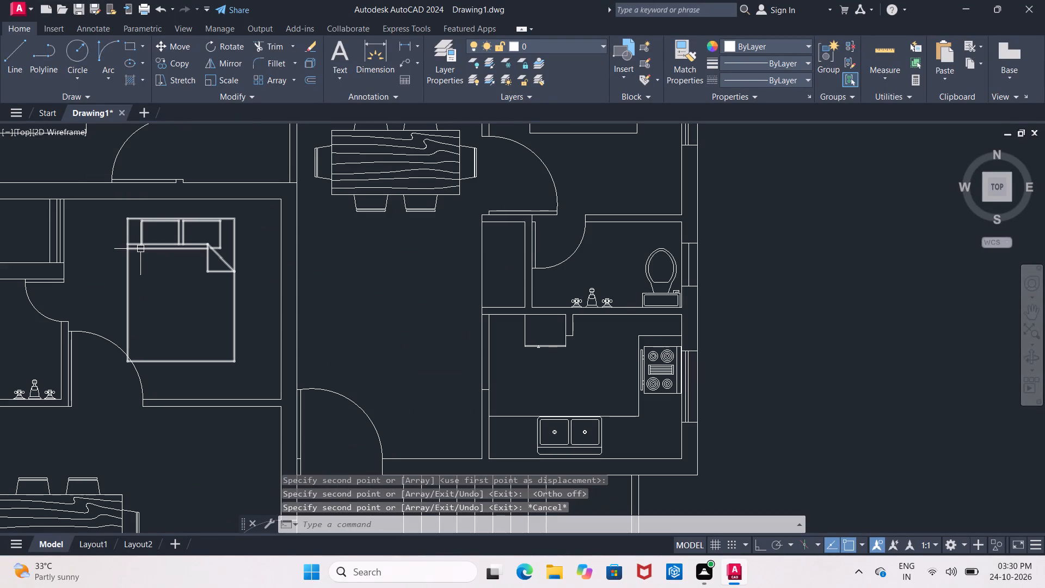
click(134, 244)
click(220, 51)
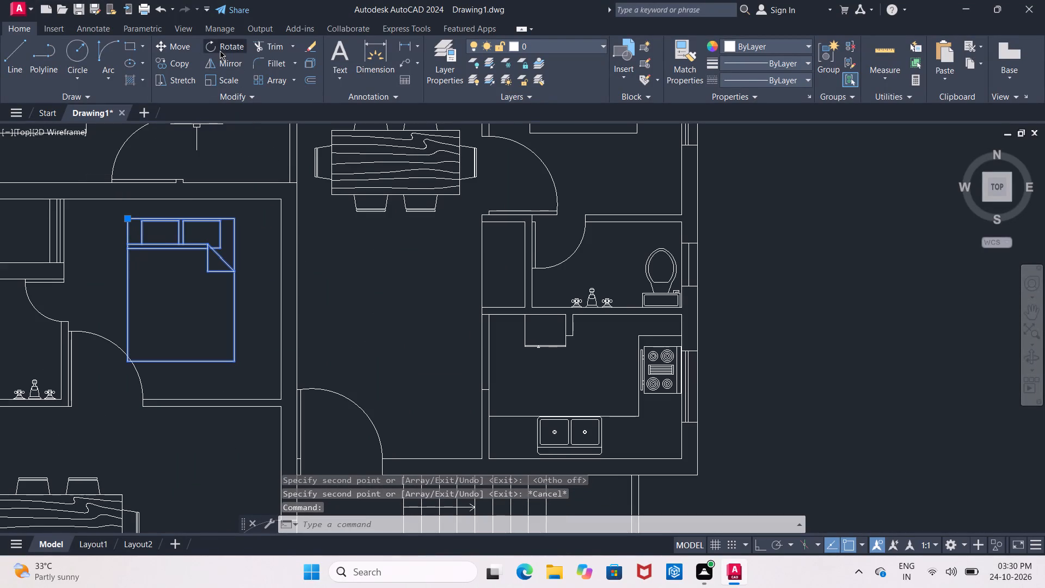
click(233, 218)
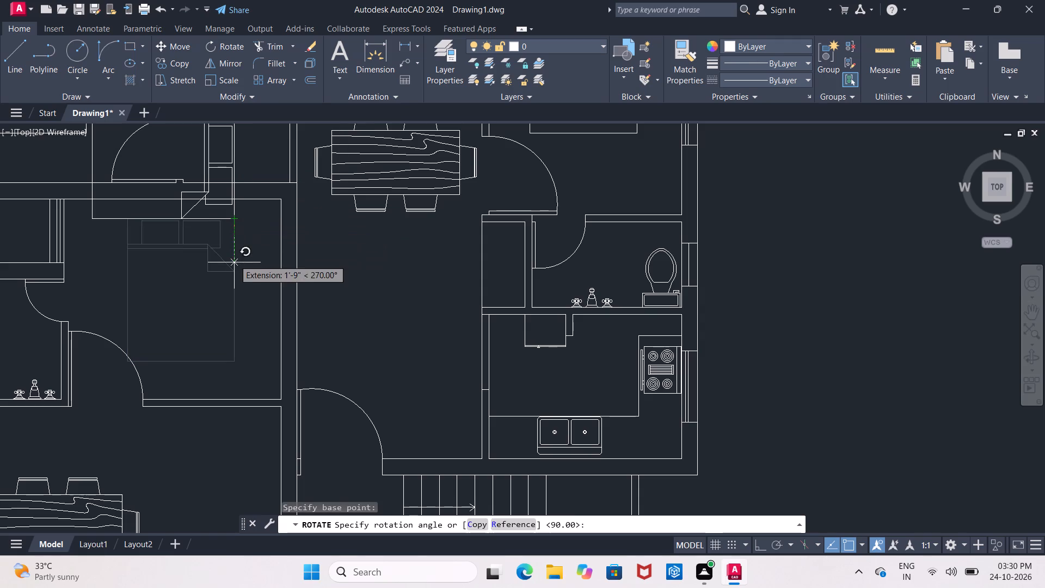
click(234, 262)
Move the rotated bed about 6'-3" southeast into the room, with its headboard against the east wall.
click(206, 218)
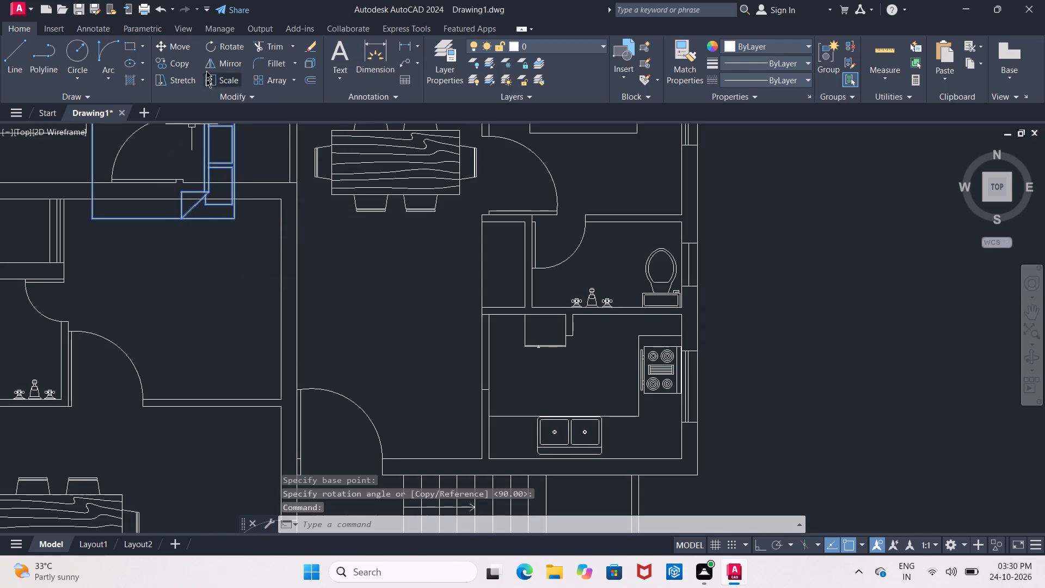
click(184, 46)
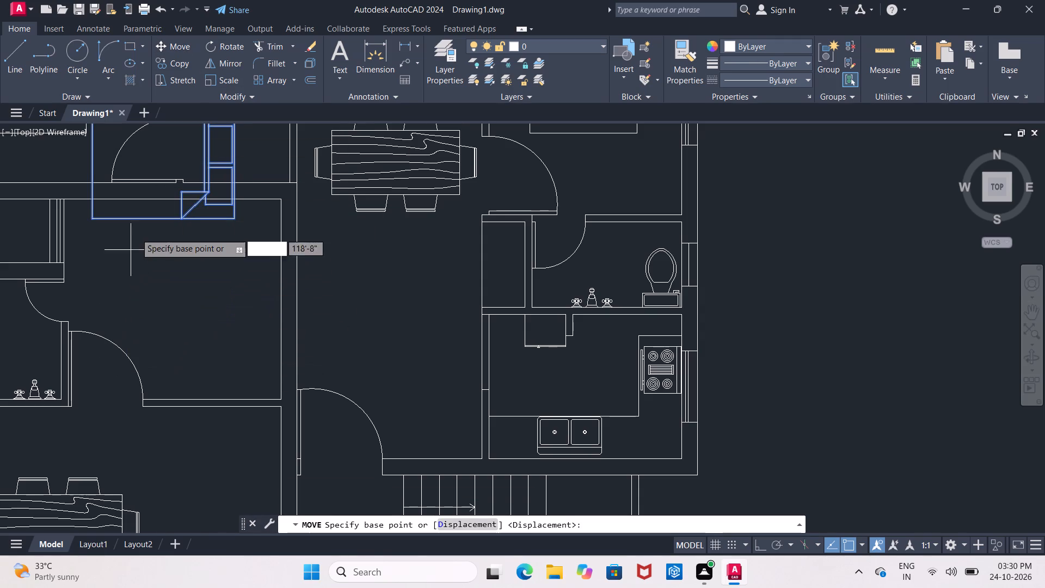
click(138, 210)
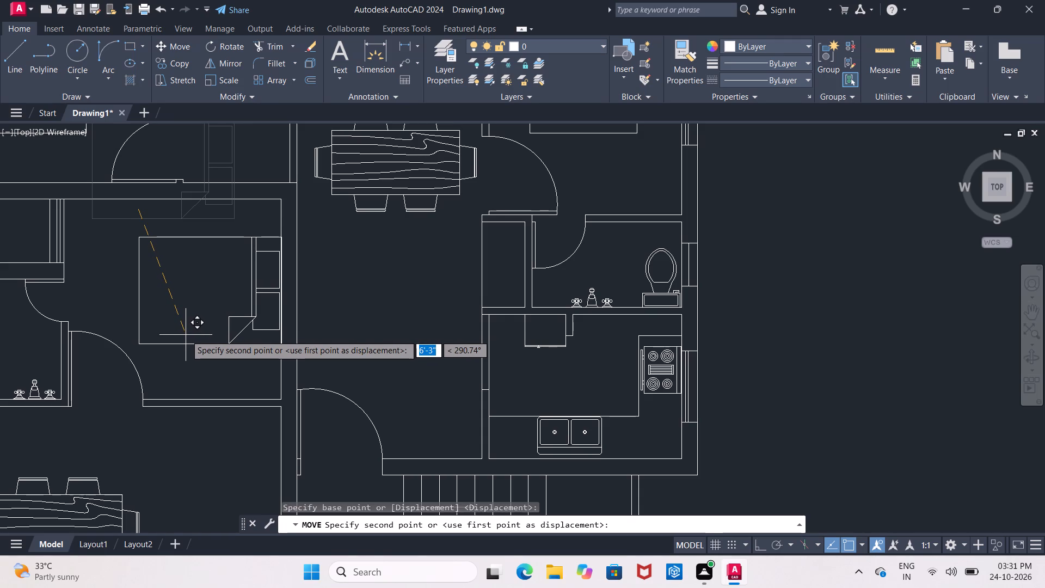
scroll(185, 335, up, 3)
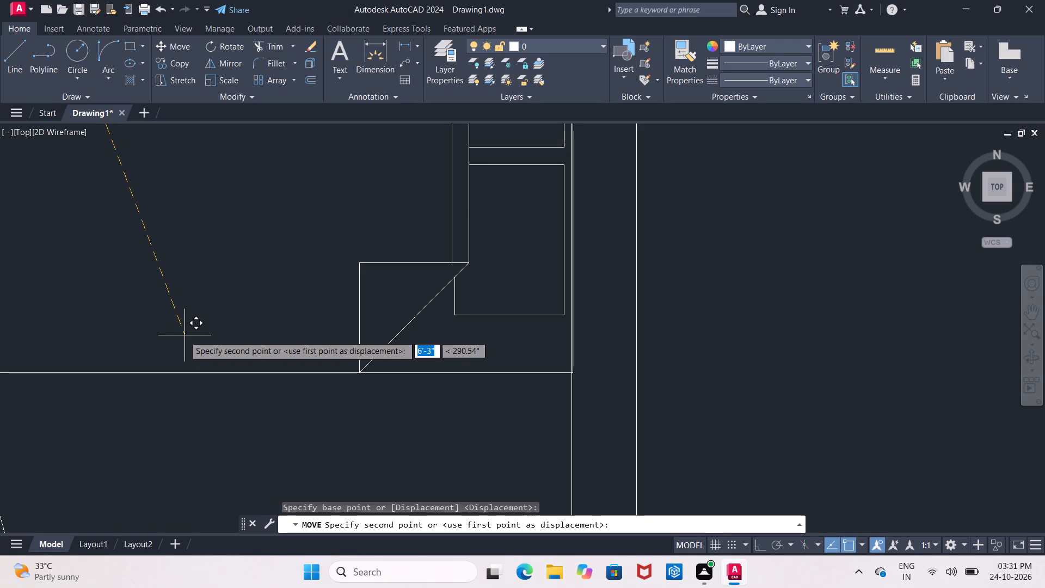
click(183, 335)
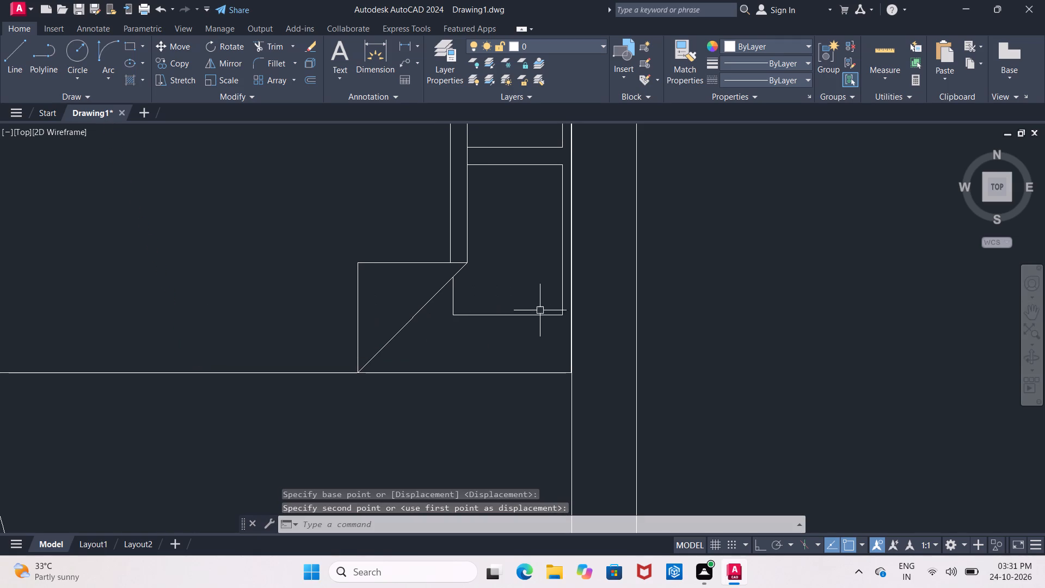
Move the rotated bed north of the western dining room slightly east so its headboard sits flush with the east wall.
scroll(583, 297, up, 3)
middle_drag(562, 302, 554, 301)
scroll(554, 301, up, 5)
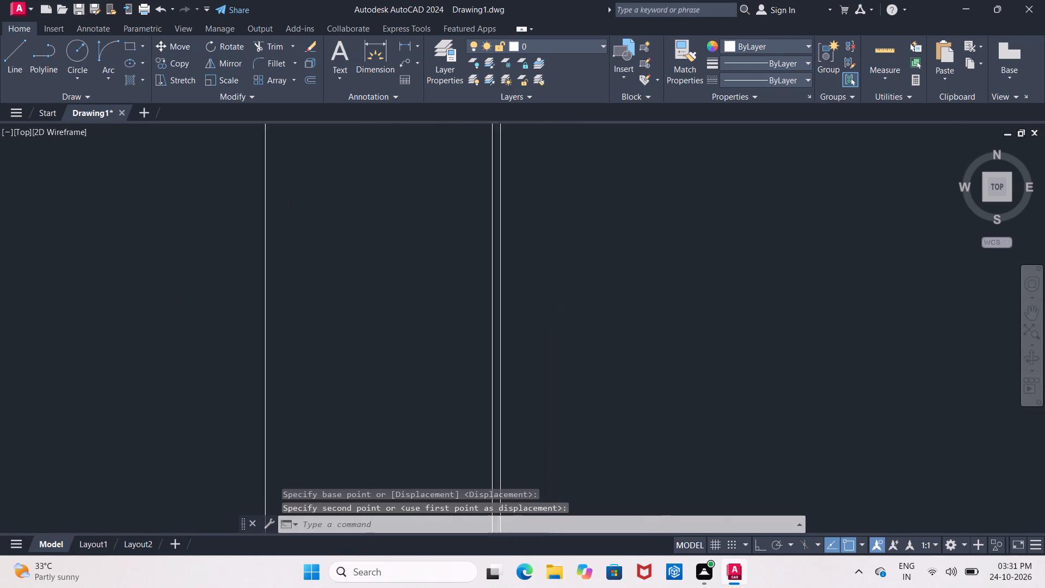
click(455, 300)
double_click(457, 298)
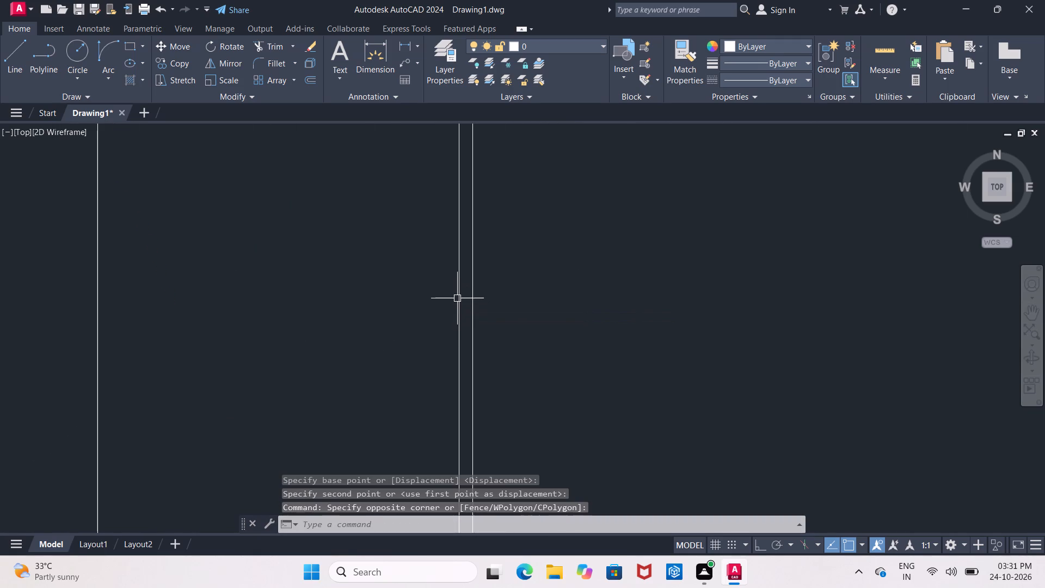
click(462, 303)
click(158, 49)
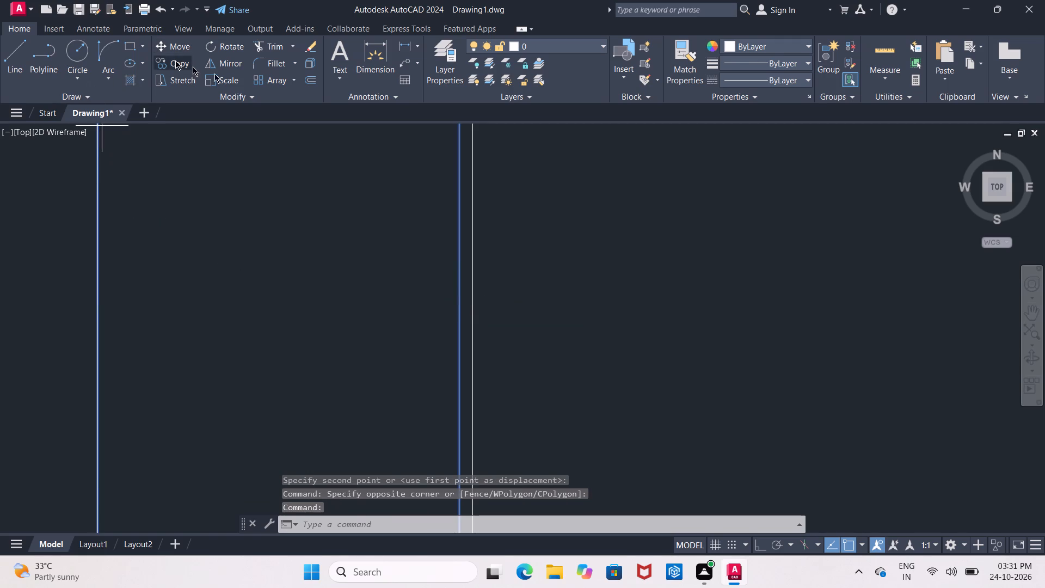
click(458, 260)
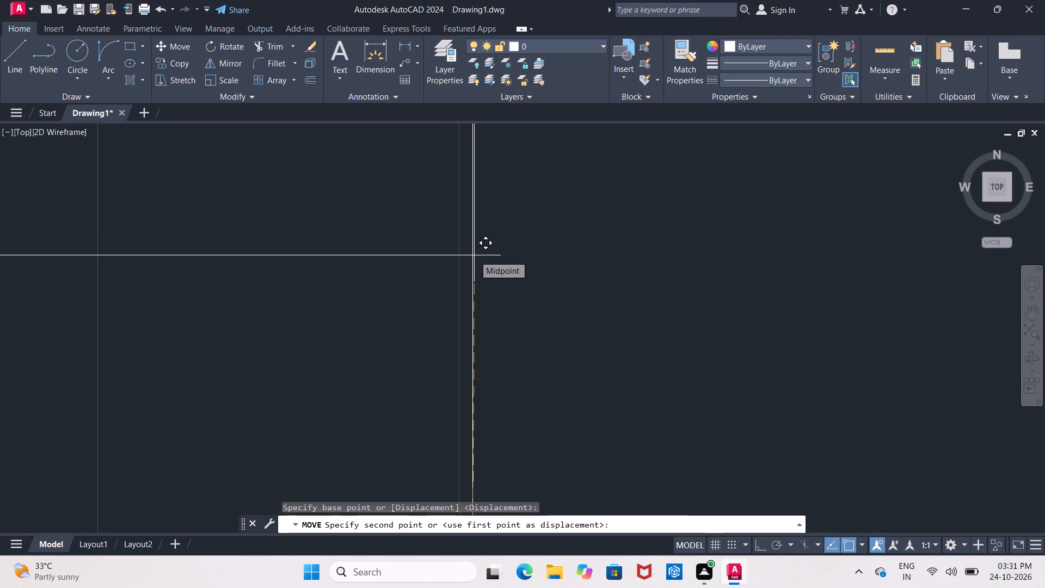
click(472, 258)
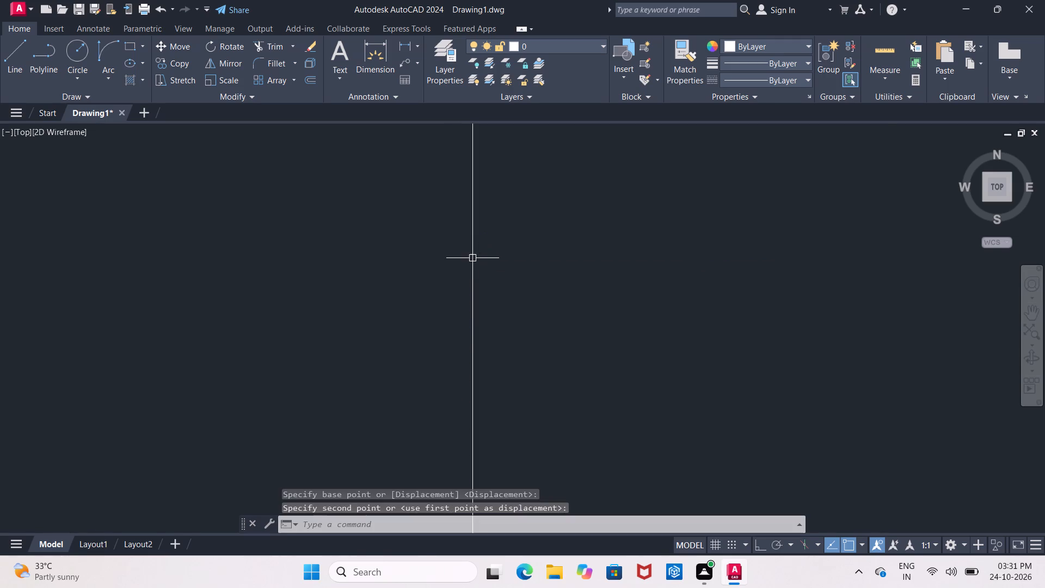
Move the same bed straight south with Ortho on, clear of the room's north wall.
scroll(472, 258, down, 13)
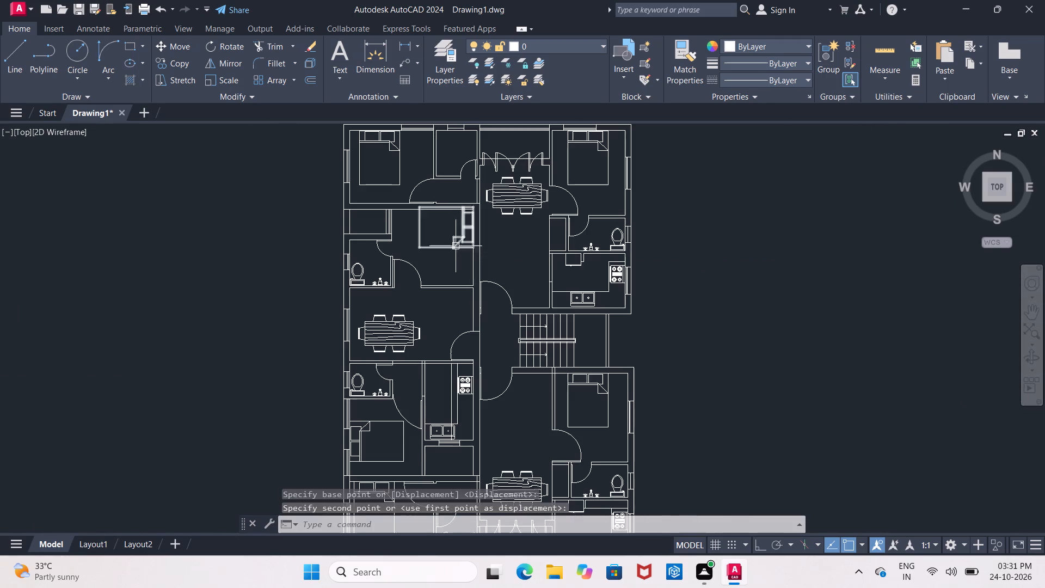
scroll(456, 246, up, 3)
click(452, 252)
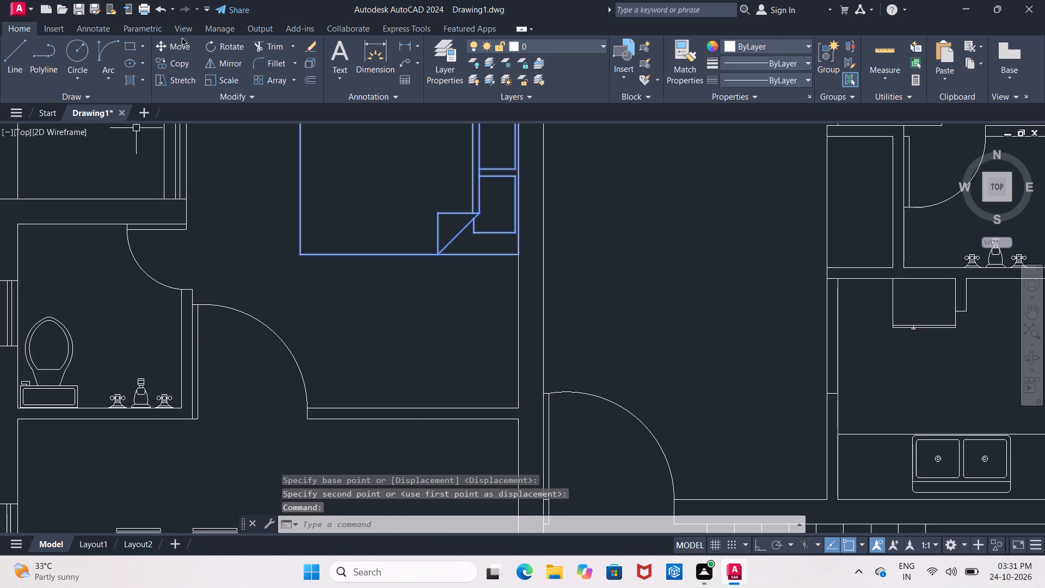
click(179, 47)
scroll(360, 277, down, 2)
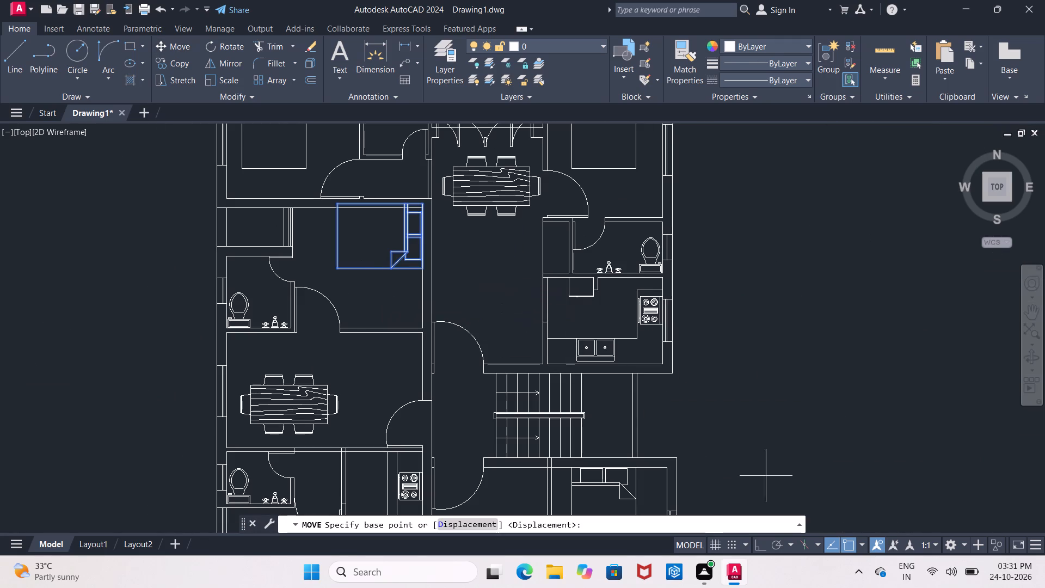
click(758, 550)
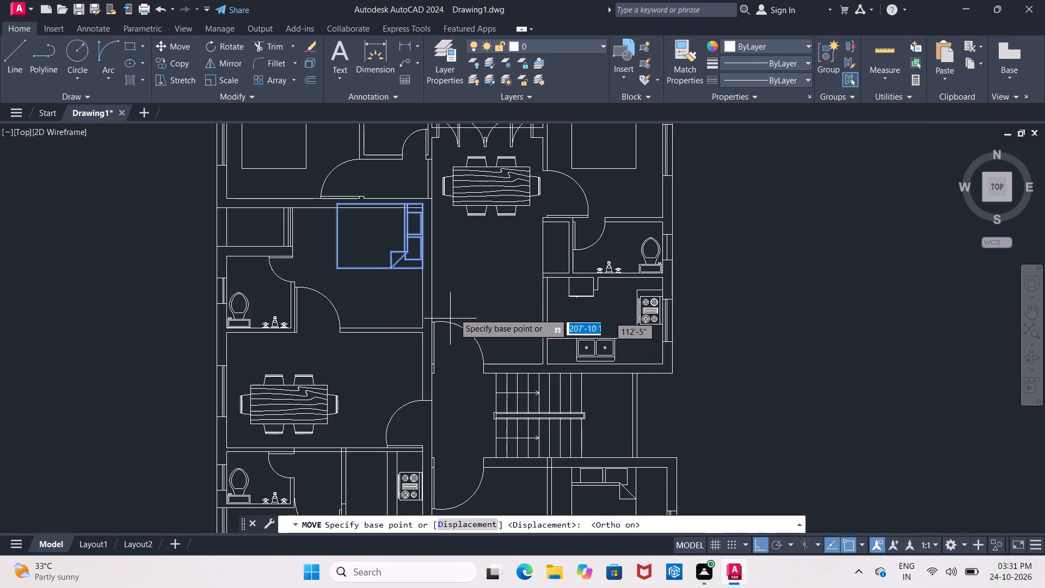
click(470, 281)
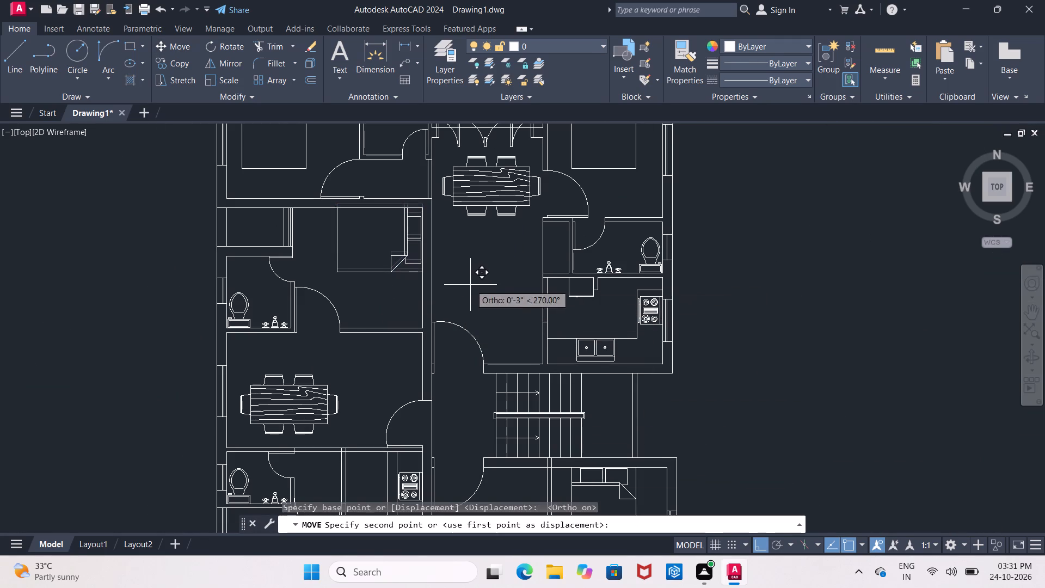
click(472, 291)
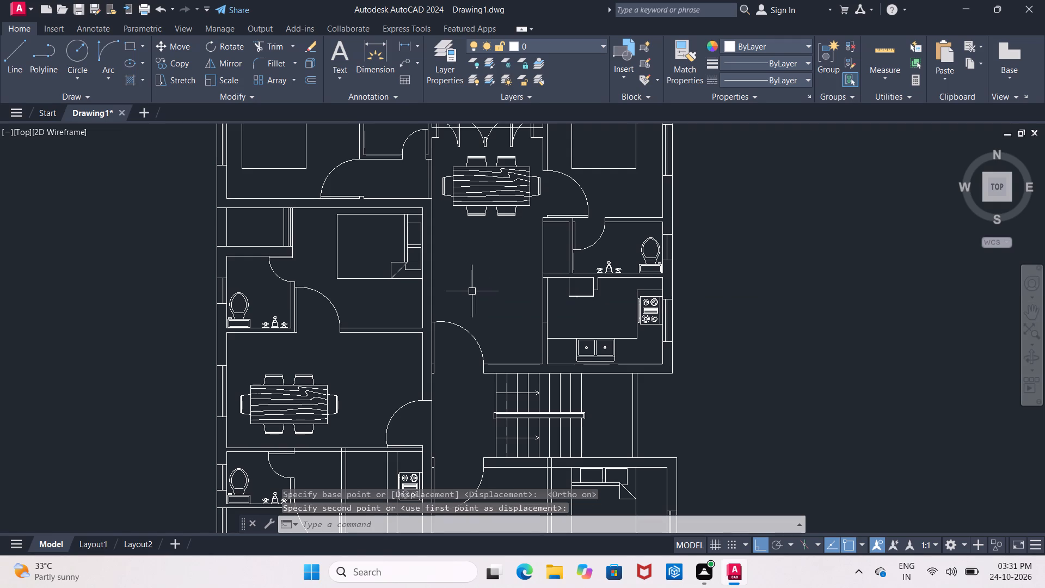
Copy the southwest bathroom's toilet and tap set about 48'-2 1/2" straight north into the bathroom beside the northwest bedroom.
scroll(472, 291, down, 3)
scroll(472, 291, up, 2)
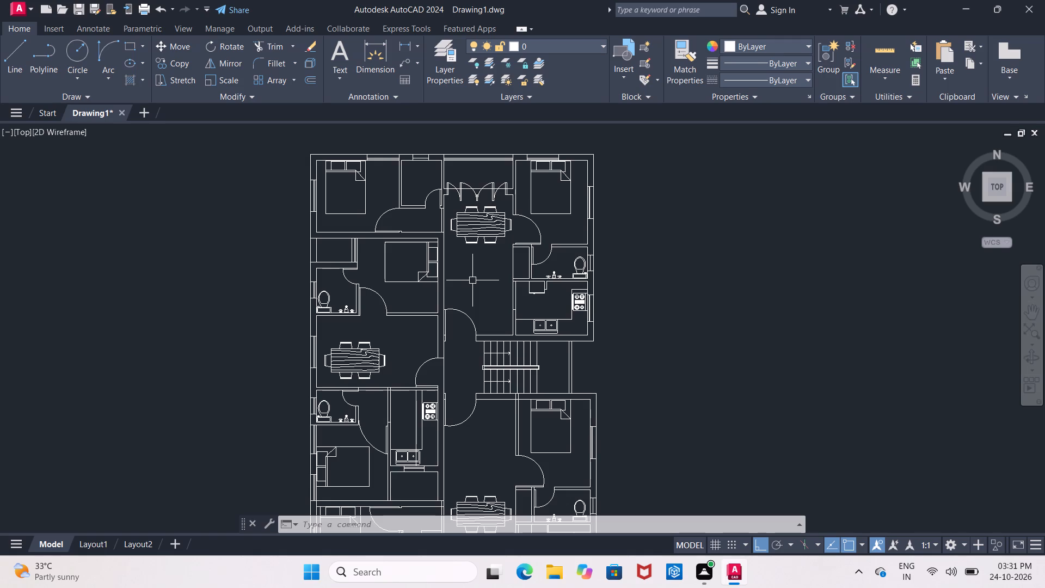
scroll(472, 280, down, 2)
scroll(451, 400, up, 4)
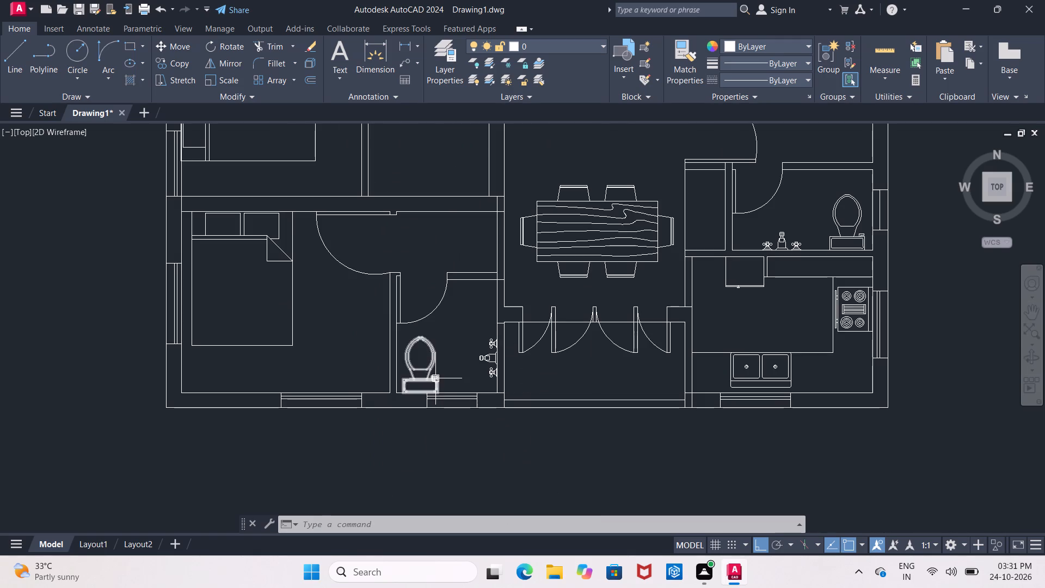
click(435, 378)
click(486, 365)
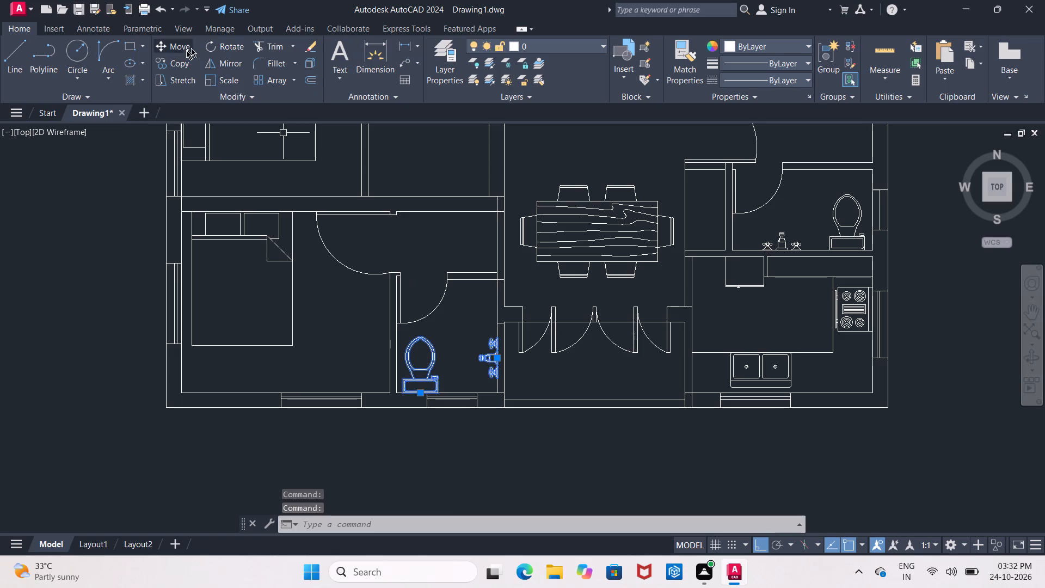
click(176, 59)
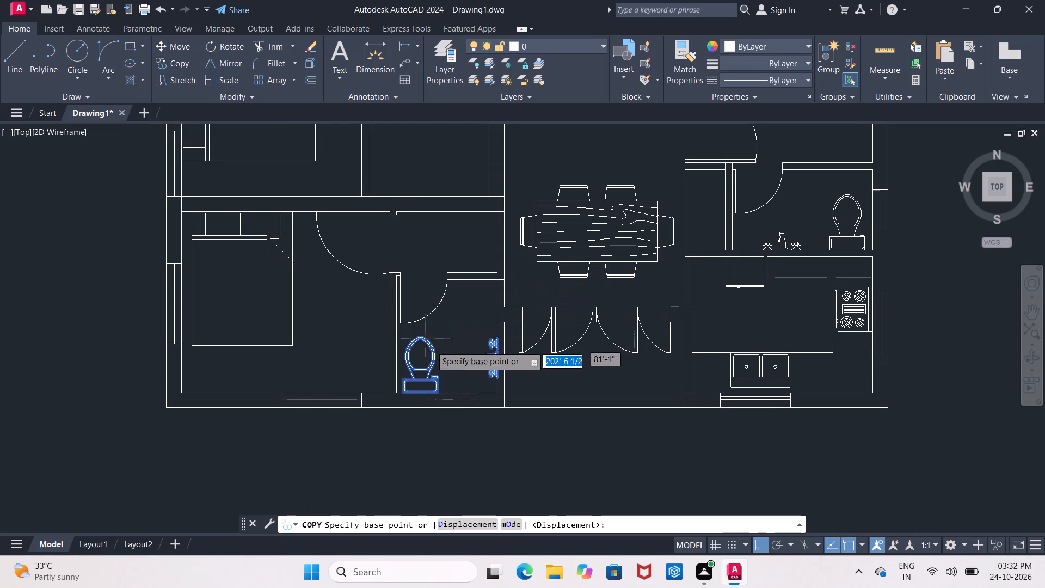
click(449, 346)
middle_drag(418, 244, 401, 428)
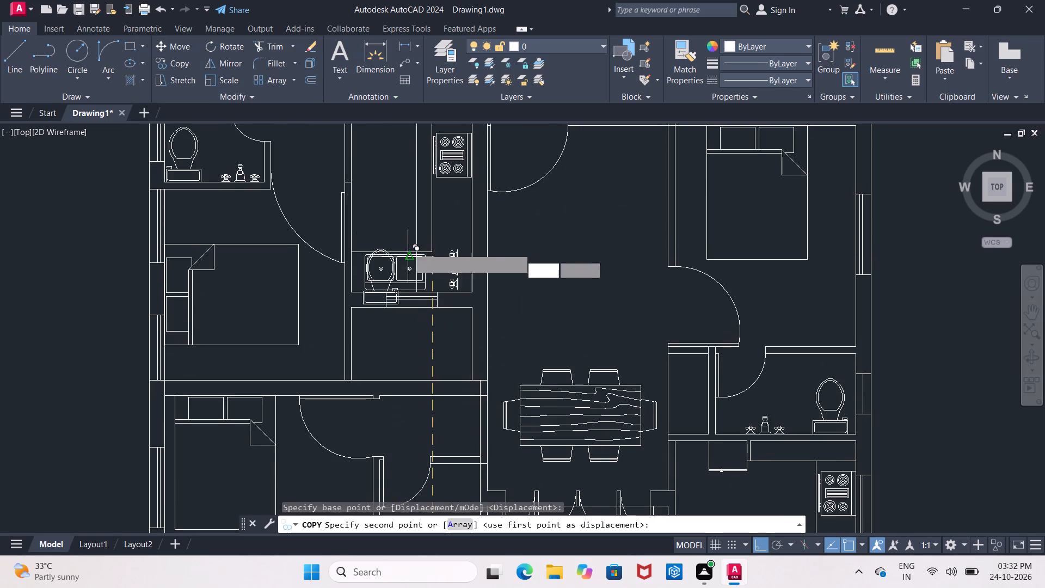
middle_drag(408, 247, 411, 469)
scroll(415, 357, down, 2)
scroll(418, 312, down, 1)
middle_drag(416, 304, 412, 437)
scroll(396, 353, up, 2)
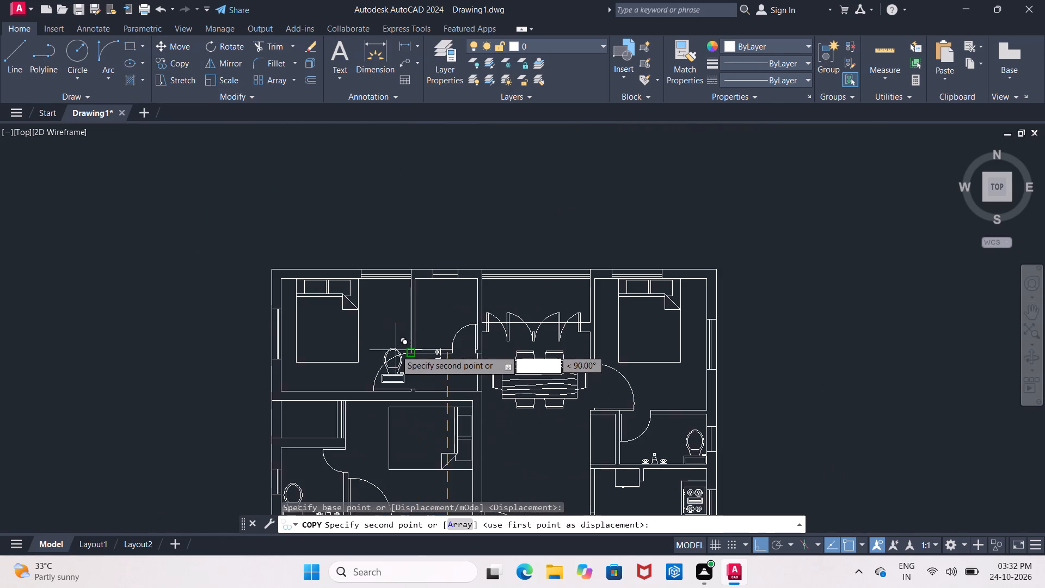
scroll(396, 348, up, 4)
scroll(422, 290, down, 1)
middle_drag(422, 290, 286, 458)
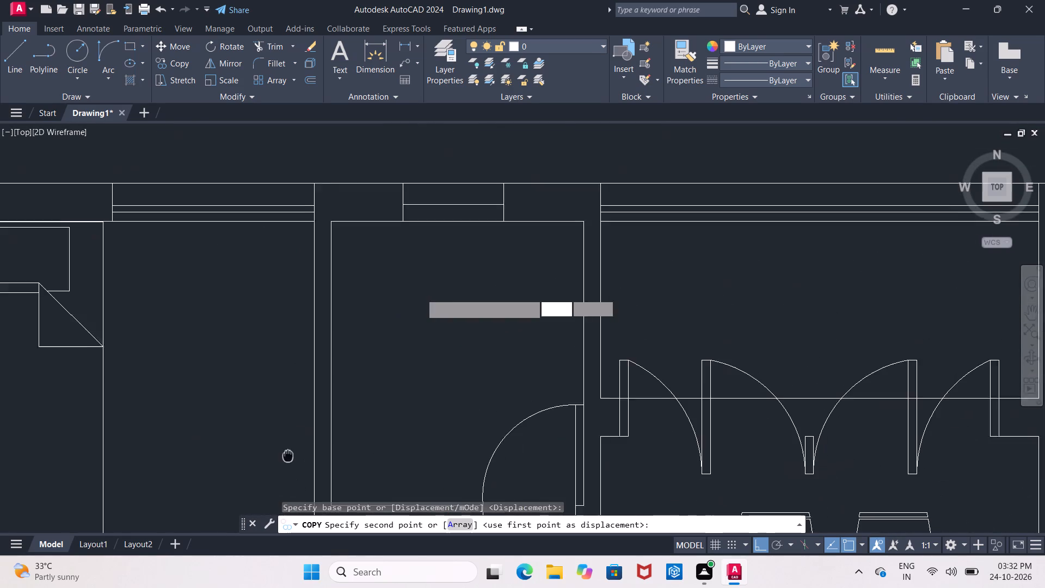
middle_drag(286, 458, 285, 460)
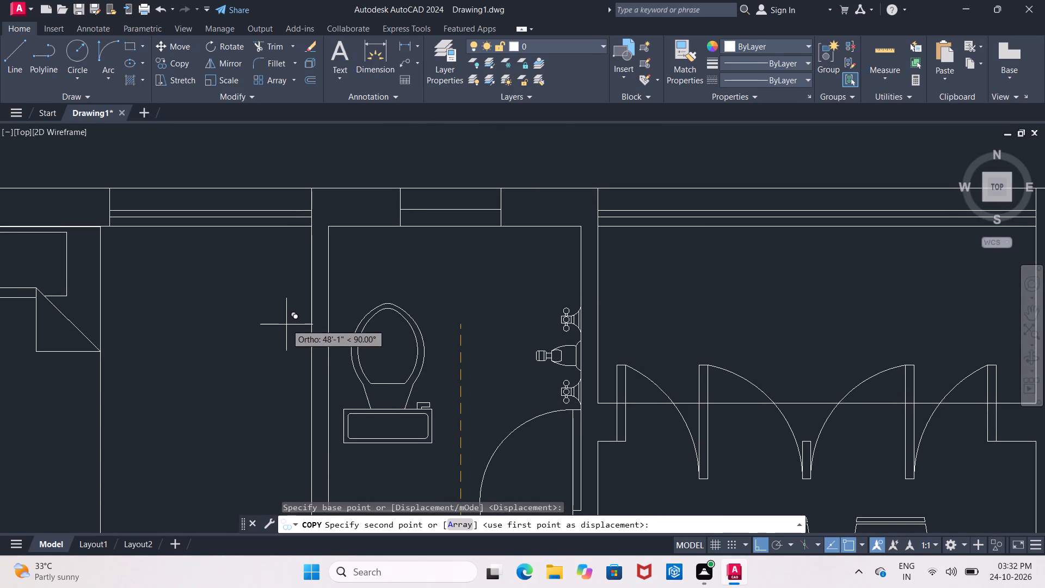
click(286, 321)
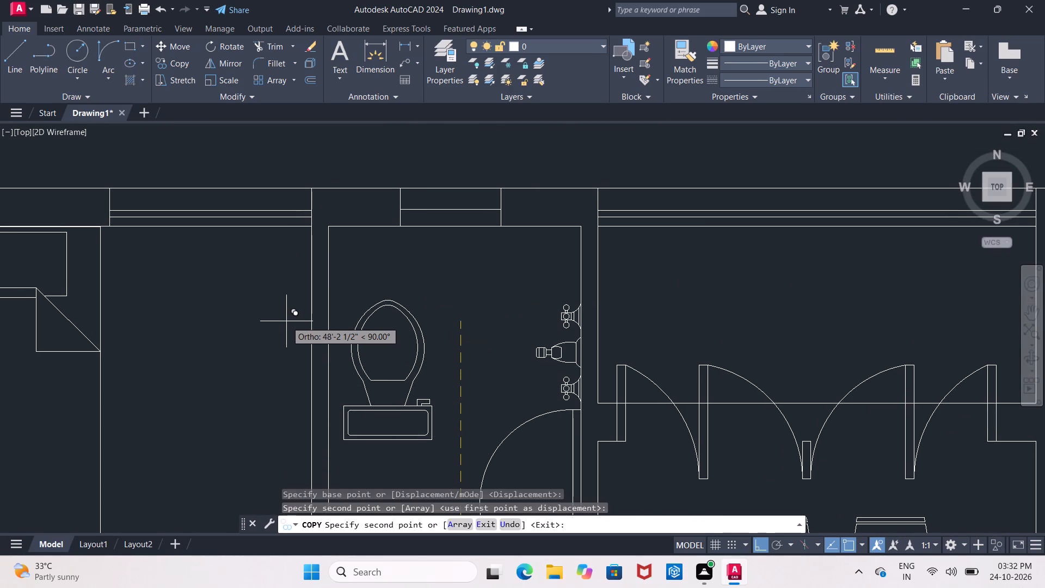
key(Escape)
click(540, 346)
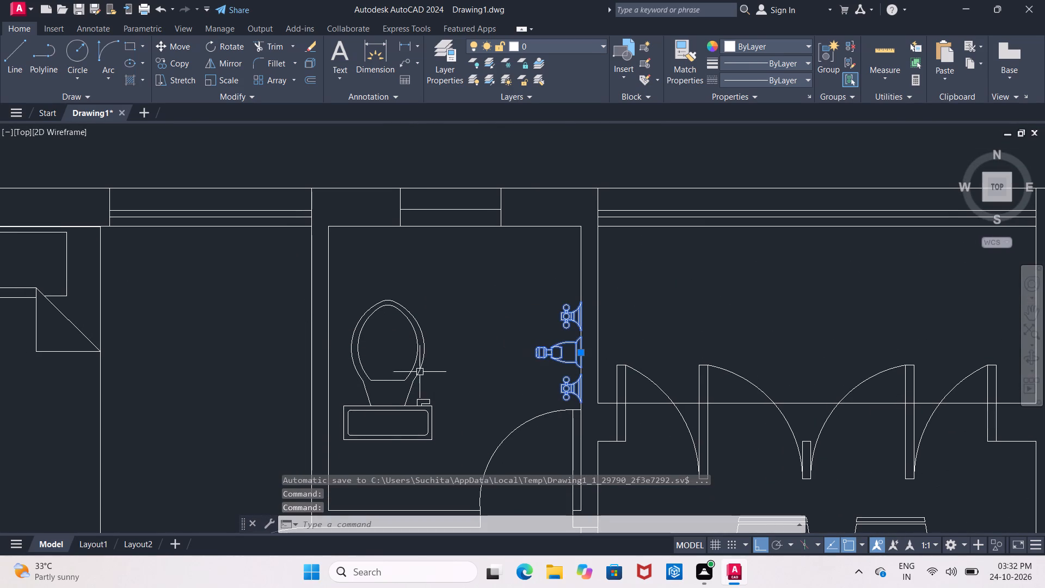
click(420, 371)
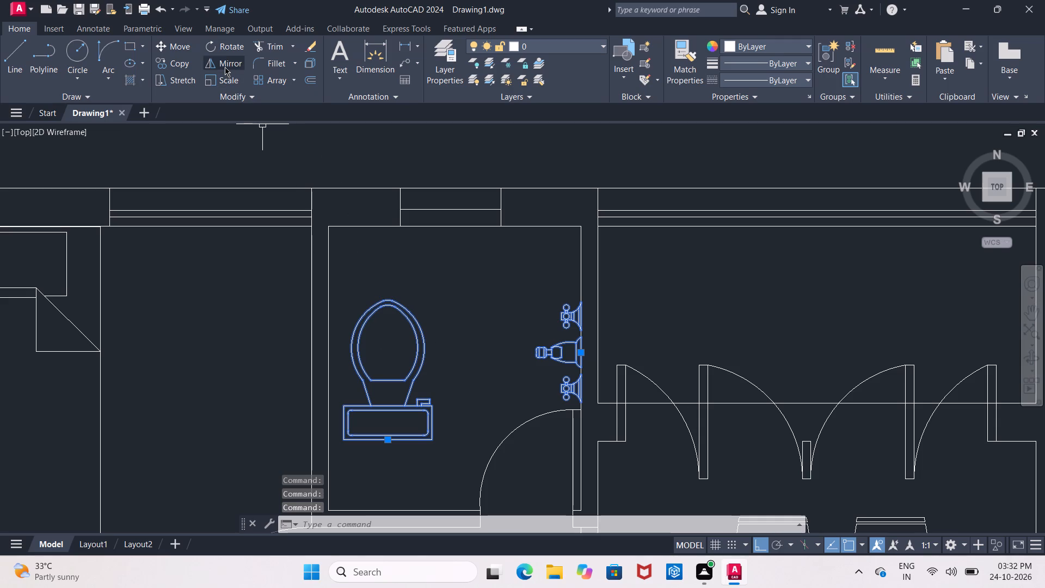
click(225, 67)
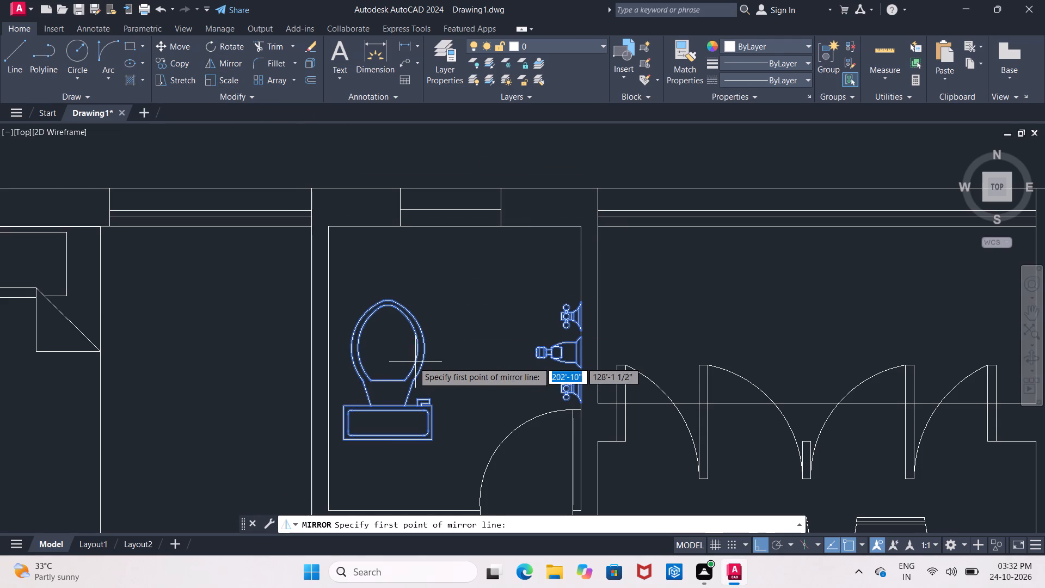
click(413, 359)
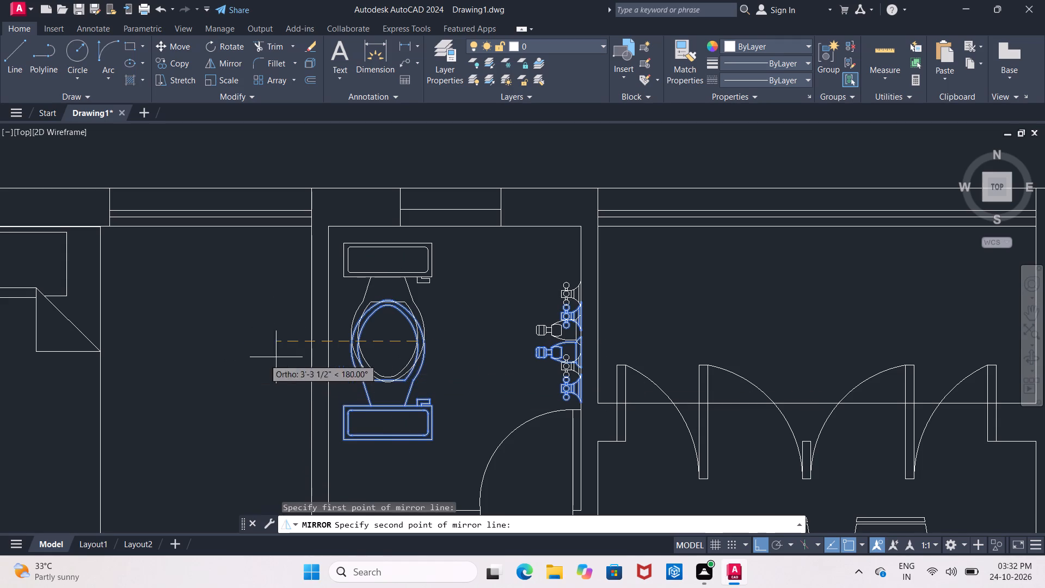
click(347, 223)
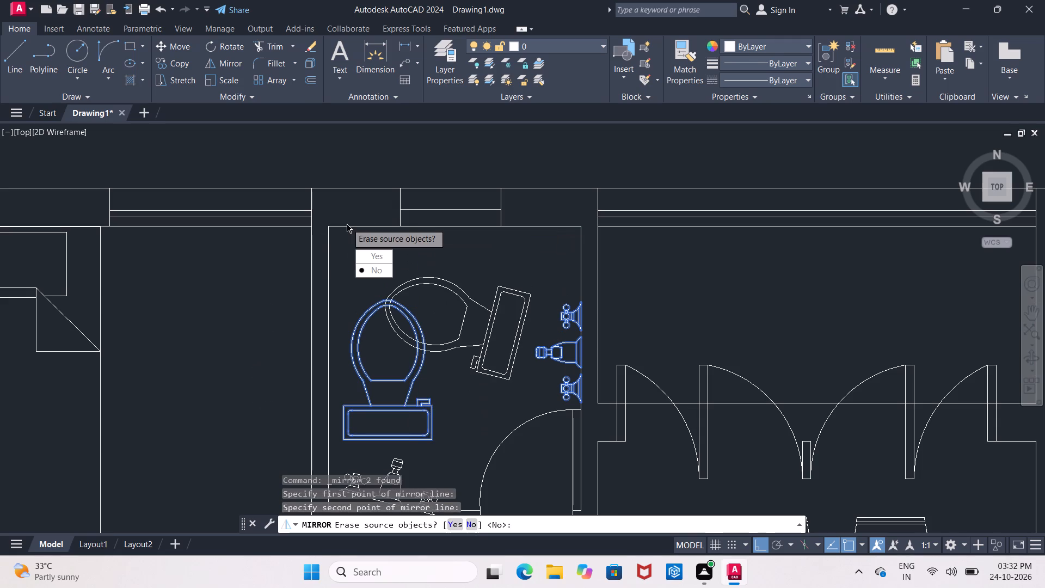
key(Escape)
Rotate the copied toilet in the northern bathroom 180° about its front tip so its tank faces north.
click(405, 320)
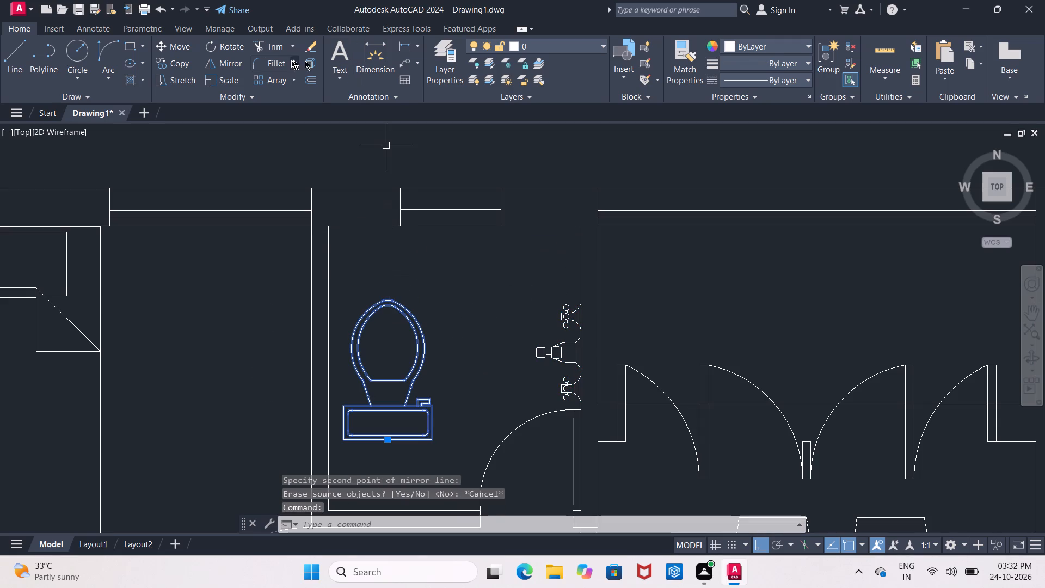
click(220, 51)
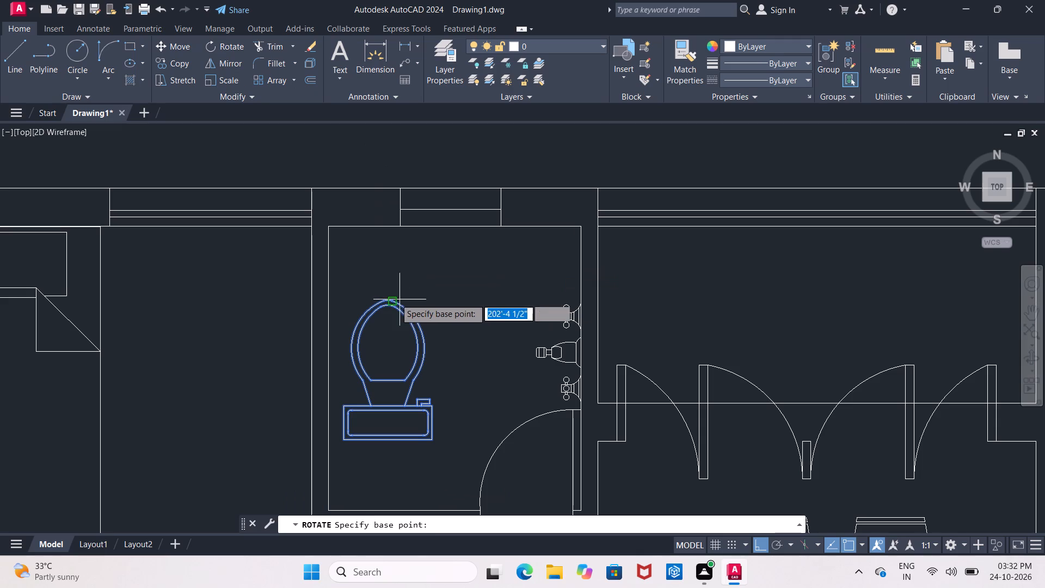
click(384, 298)
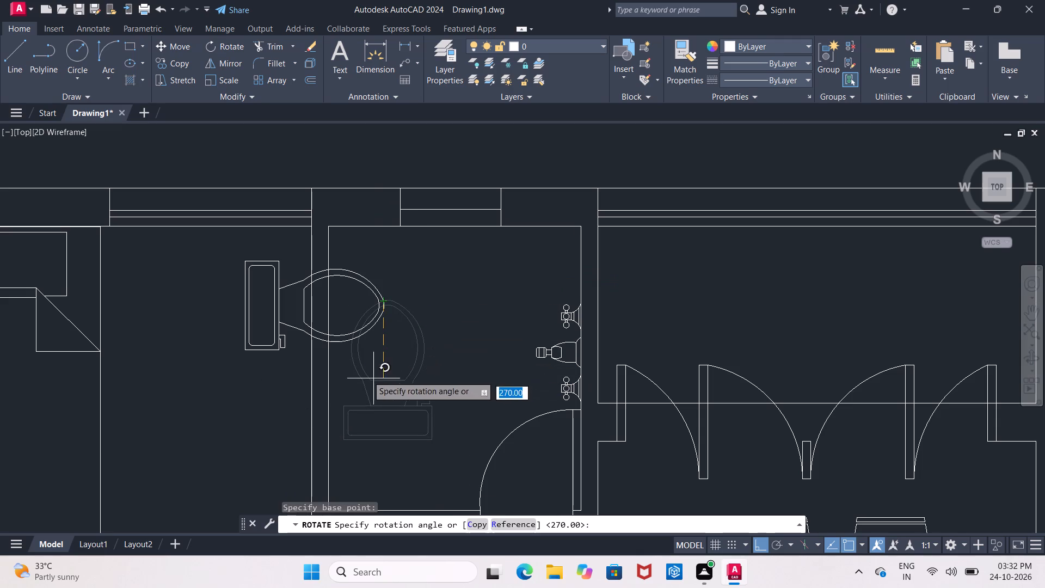
click(296, 332)
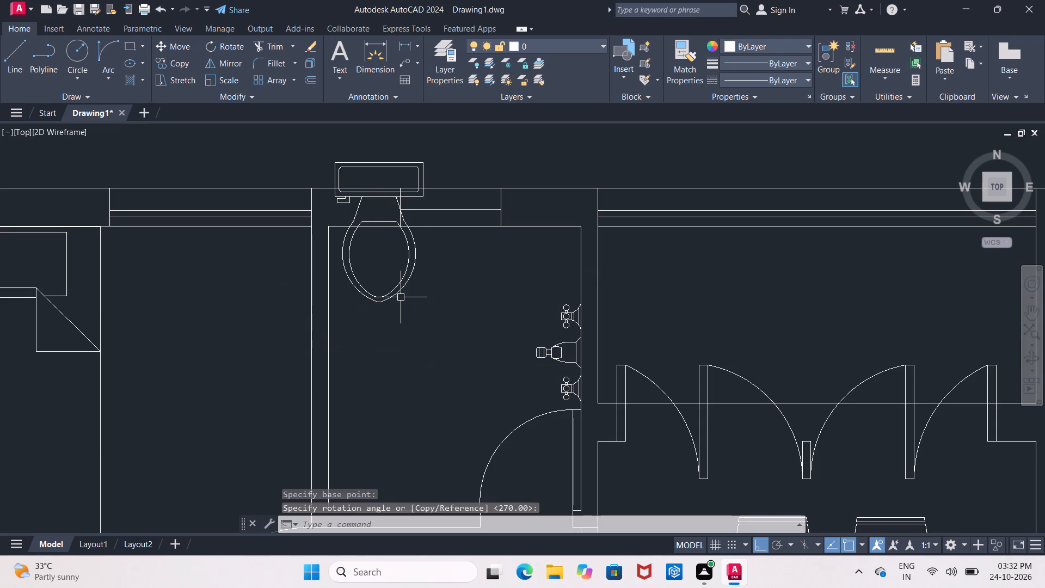
Move the rotated toilet in the northern bathroom southeast with Ortho off, bringing its tank below the window near the north wall.
click(404, 284)
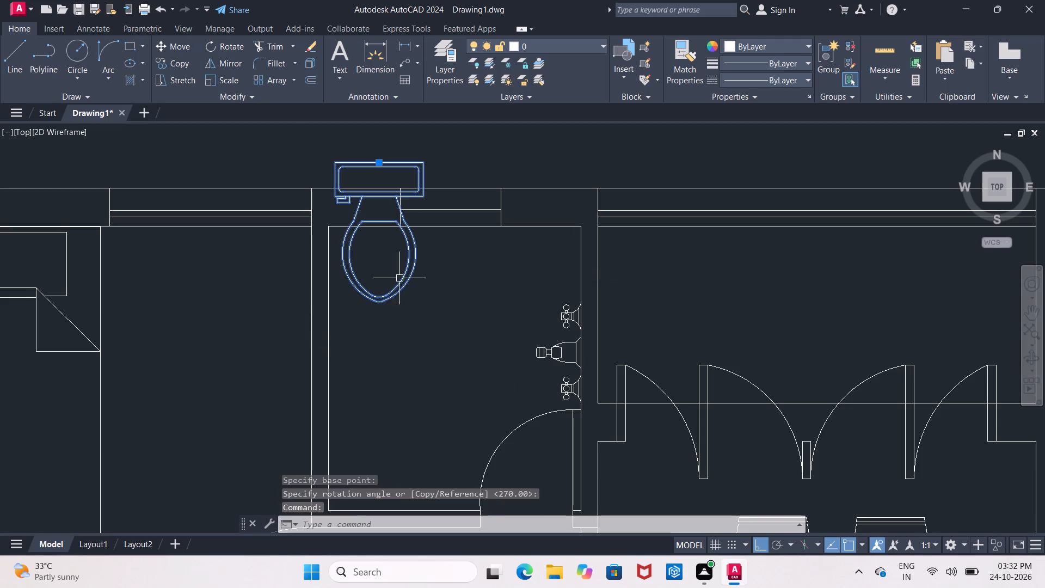
click(183, 52)
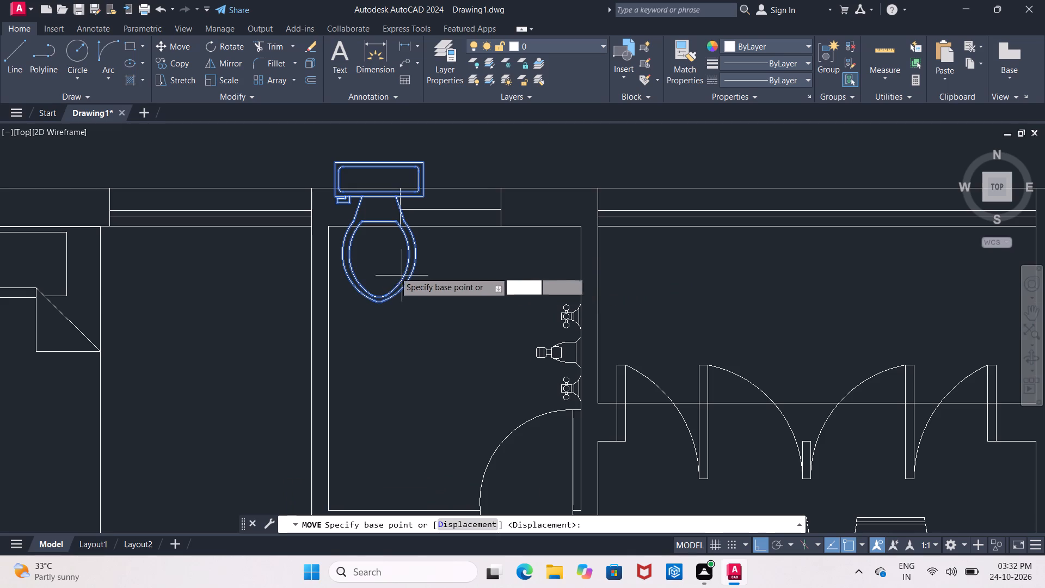
click(374, 262)
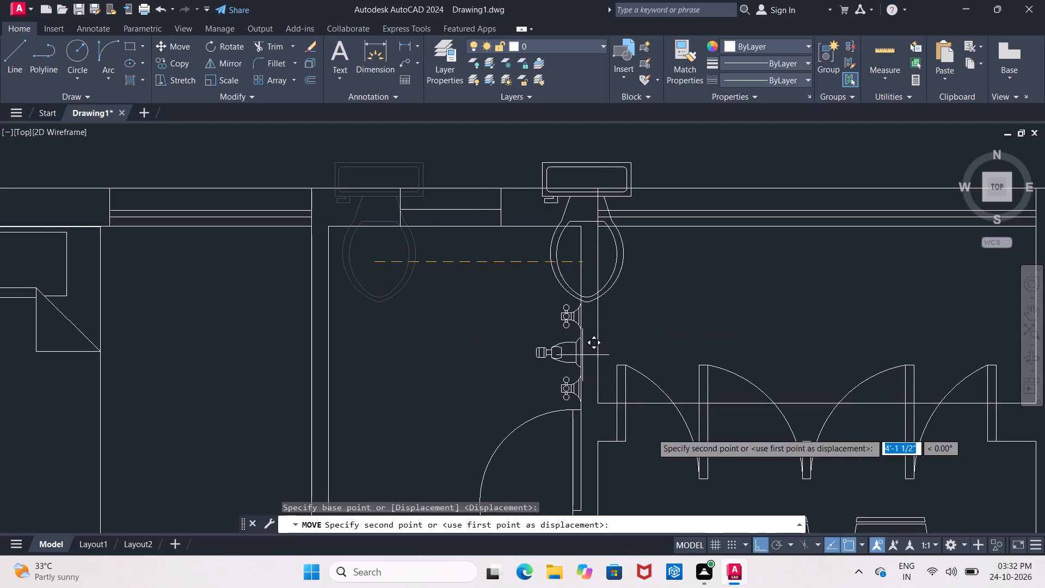
click(758, 547)
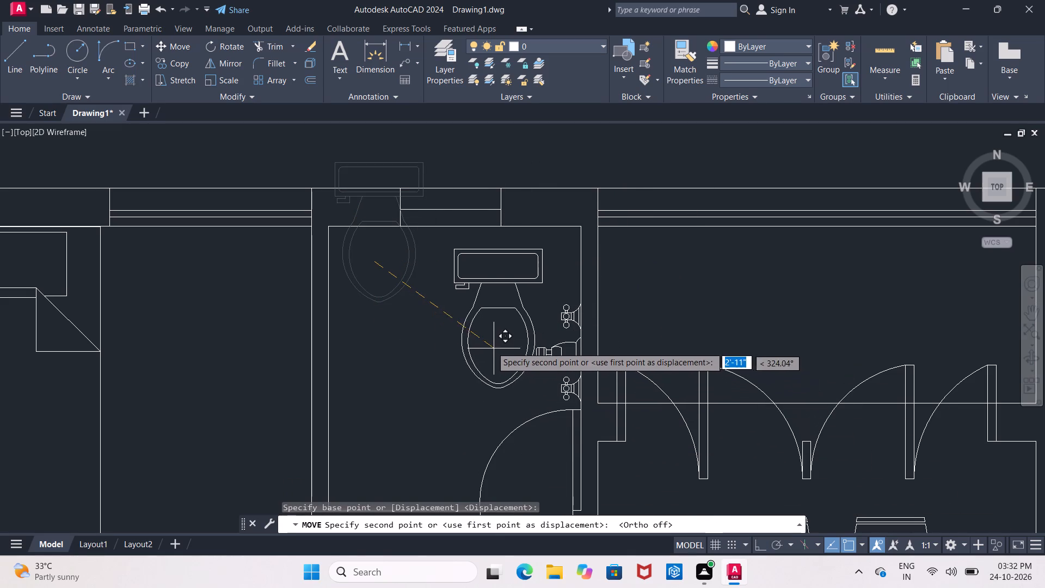
scroll(462, 330, up, 2)
middle_drag(462, 330, 456, 512)
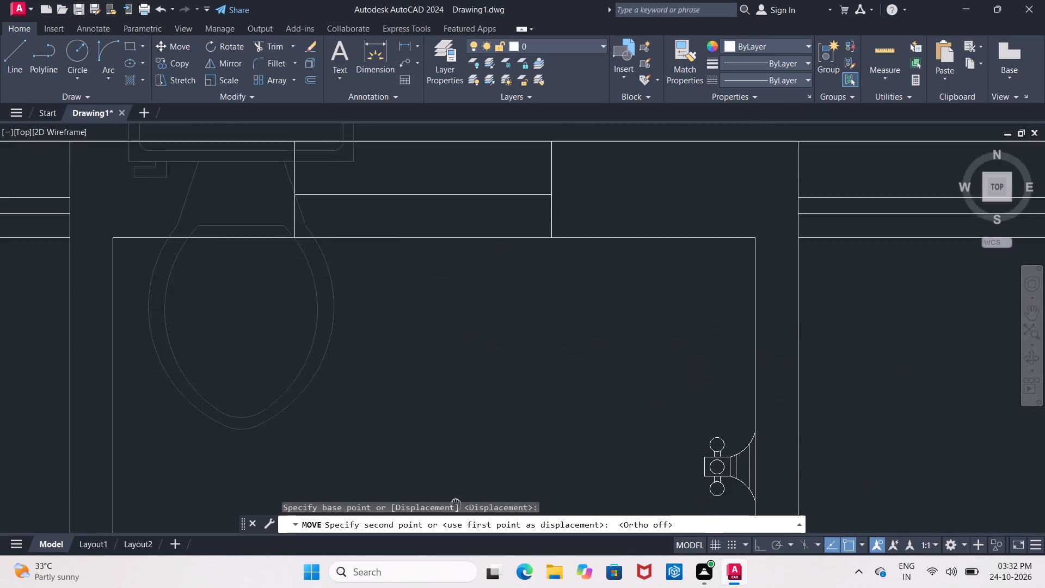
middle_drag(456, 512, 456, 528)
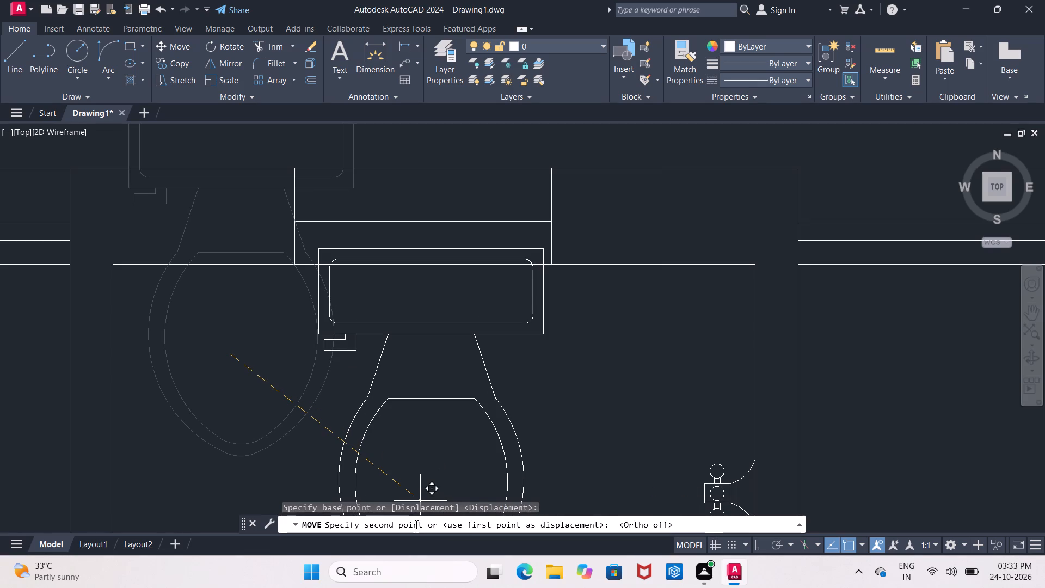
click(441, 462)
middle_drag(464, 414, 440, 463)
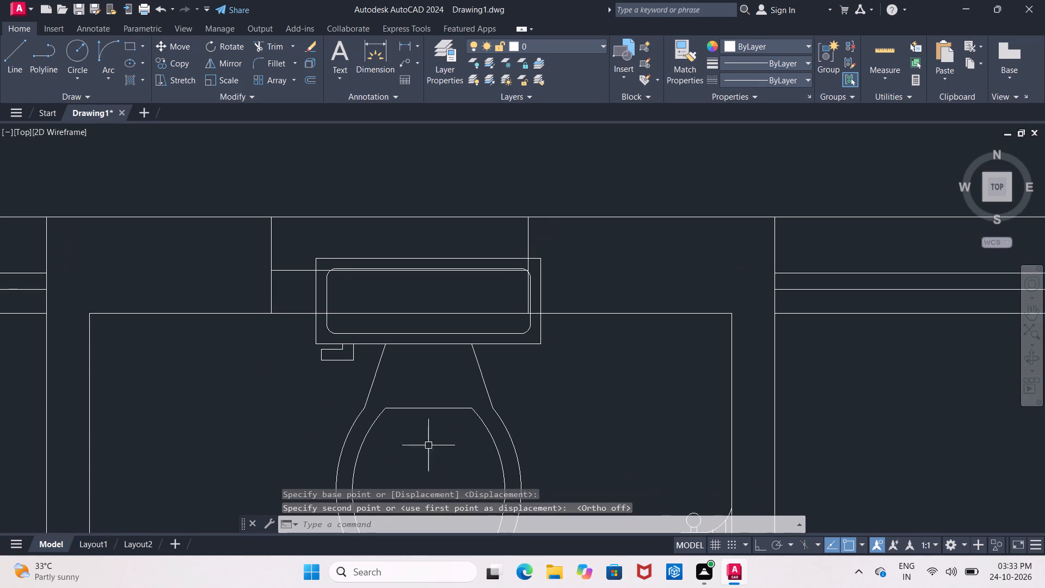
Move the same toilet about 0'-5" south and slightly west so its tank sits flush against the bathroom's north wall.
click(430, 346)
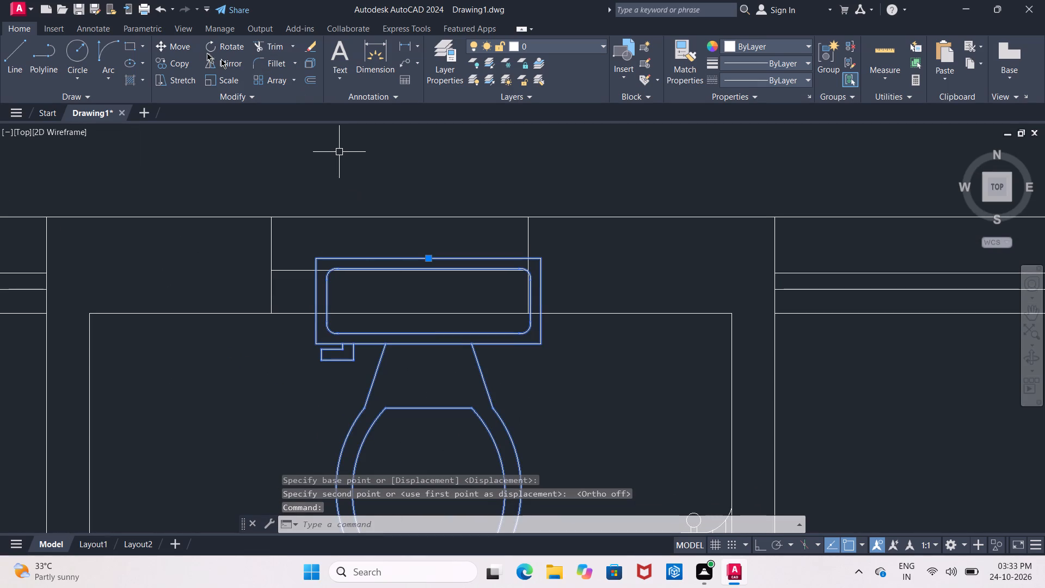
click(190, 50)
click(417, 236)
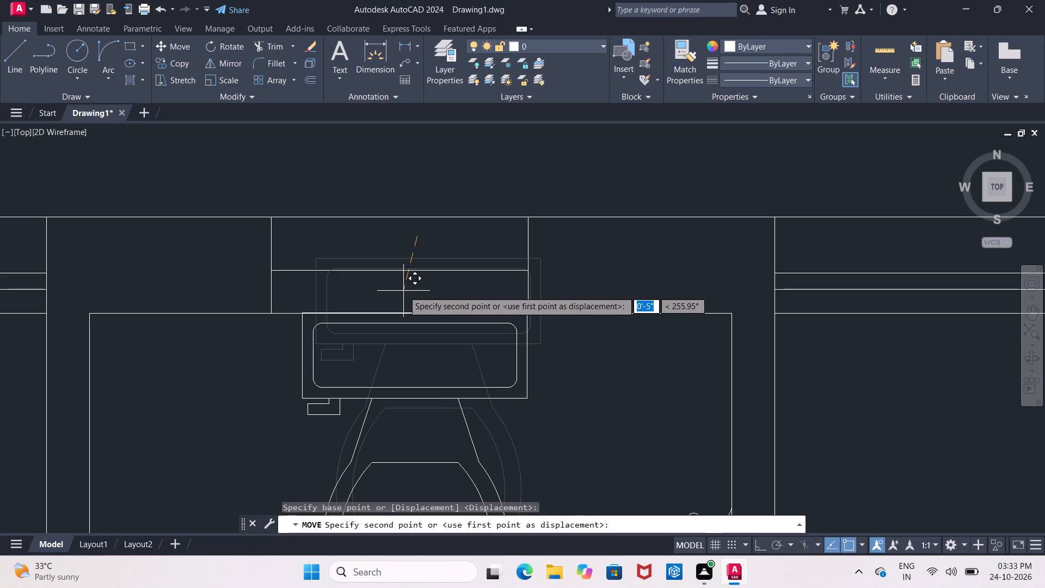
scroll(403, 291, up, 2)
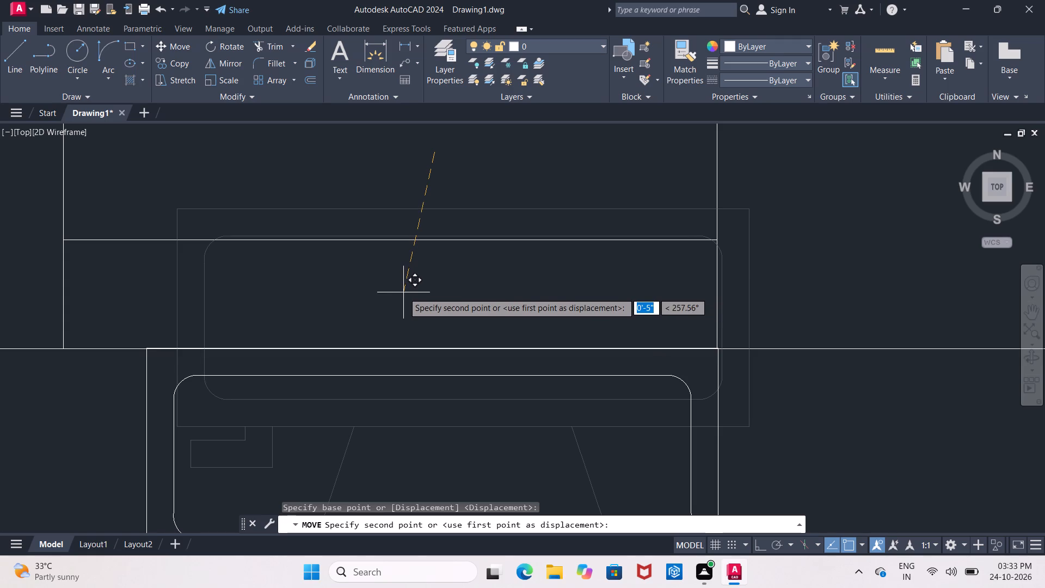
click(403, 293)
Move the northern bathroom's tap set from the east wall across to the room's west side, near the west wall.
scroll(403, 293, down, 6)
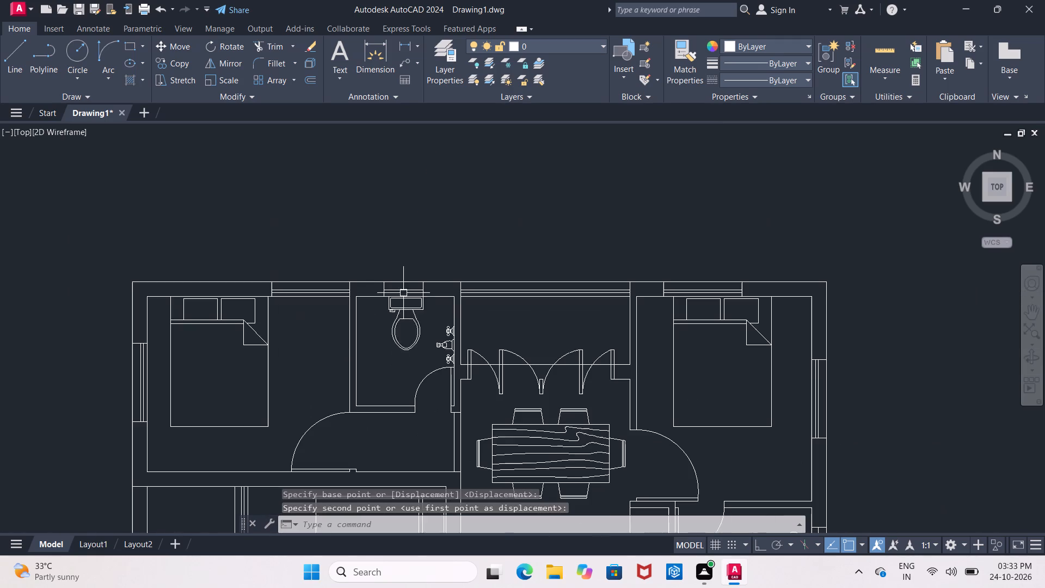
scroll(425, 351, down, 1)
scroll(429, 352, up, 3)
middle_drag(429, 351, 432, 317)
scroll(429, 329, up, 1)
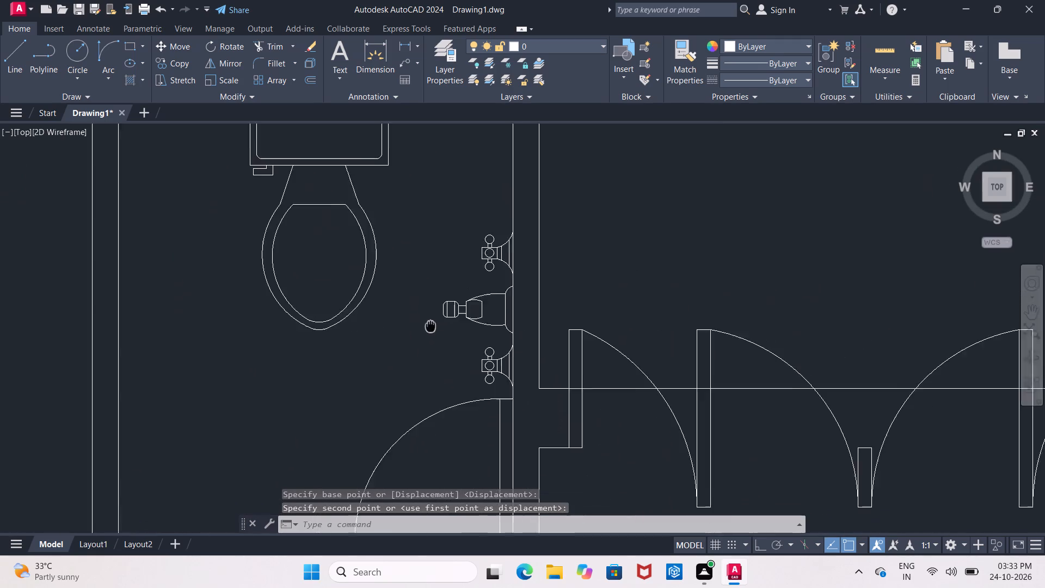
middle_drag(432, 317, 441, 277)
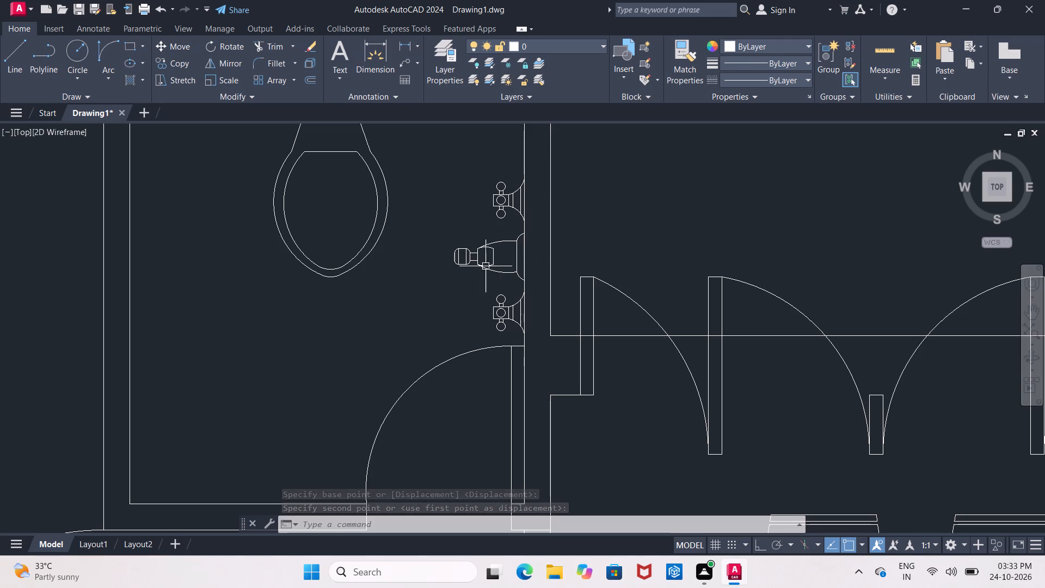
click(484, 267)
click(171, 44)
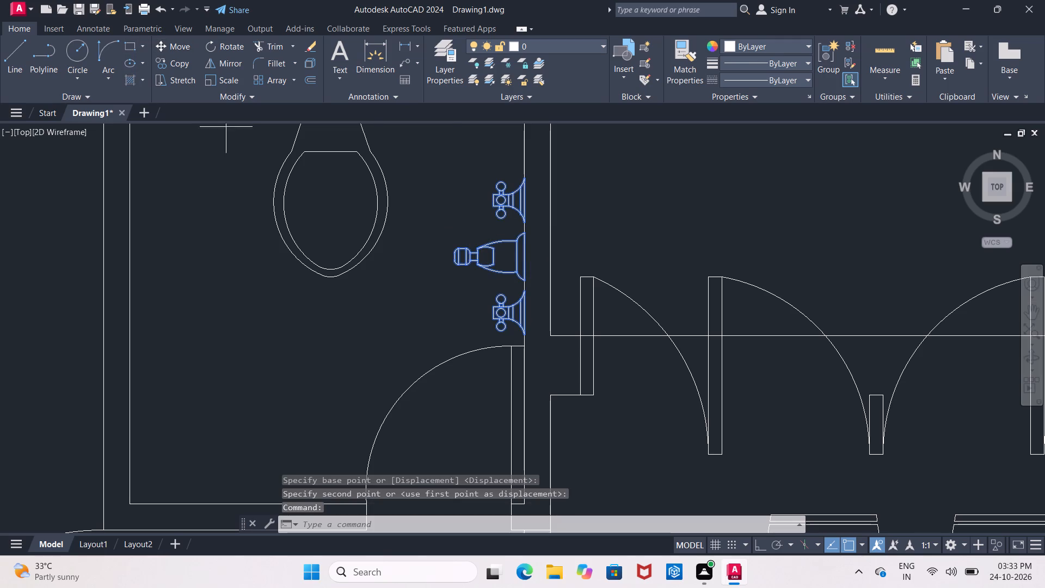
click(437, 236)
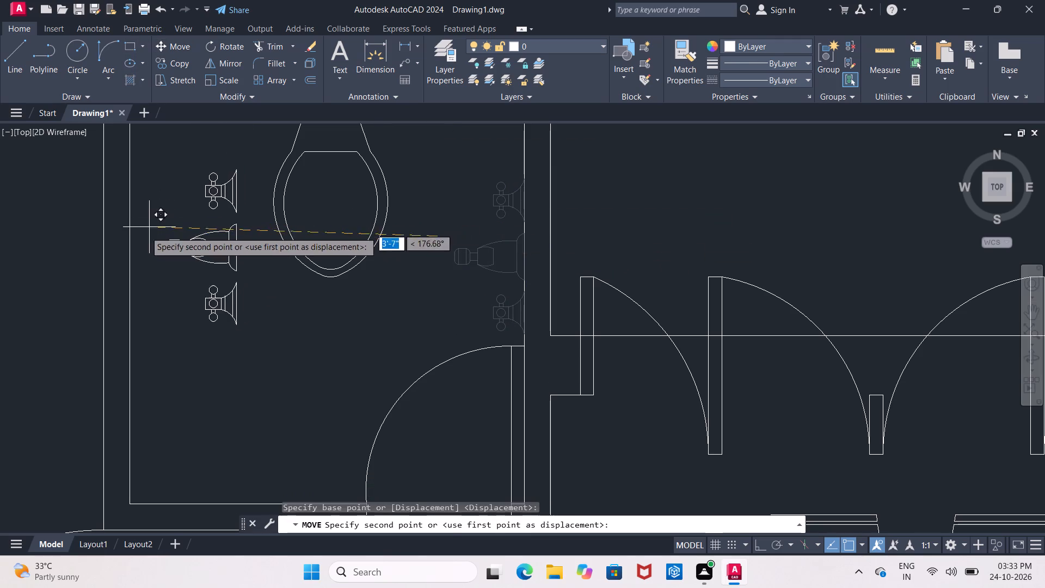
click(128, 240)
Rotate the tap set 180° about the north end of its back edge with Ortho on, so the spout faces east.
click(202, 248)
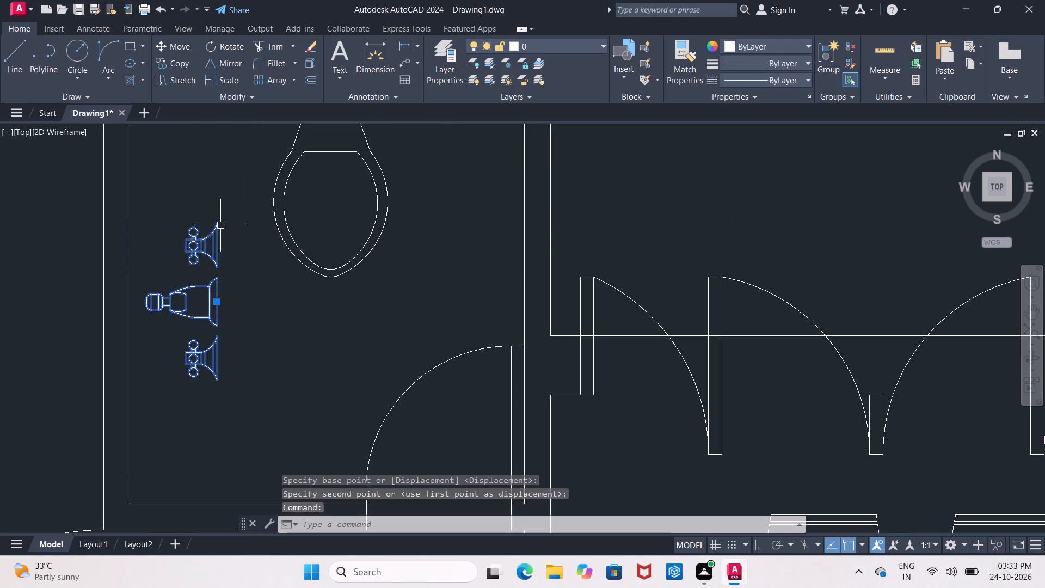
click(233, 48)
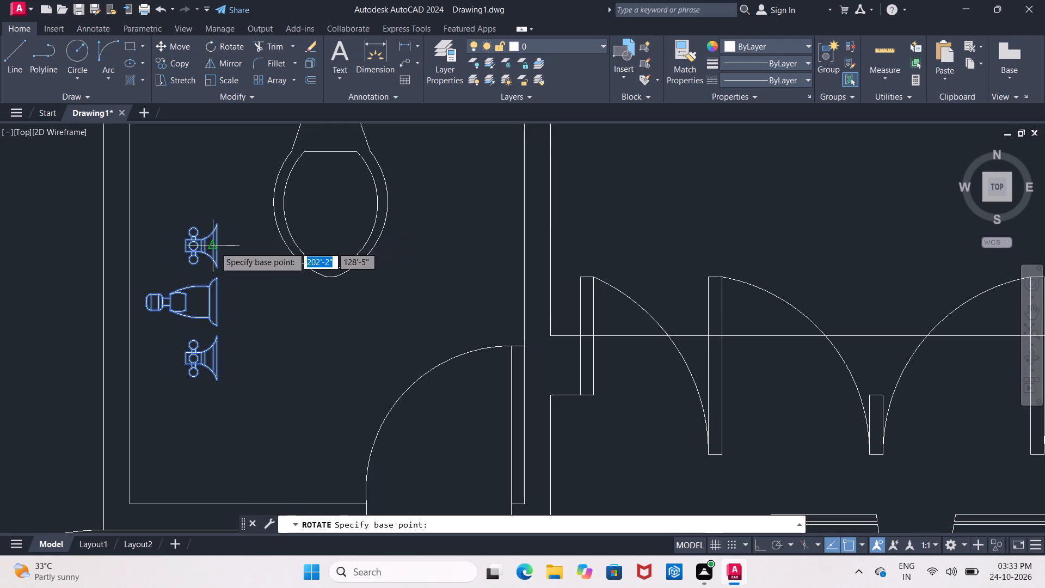
click(220, 226)
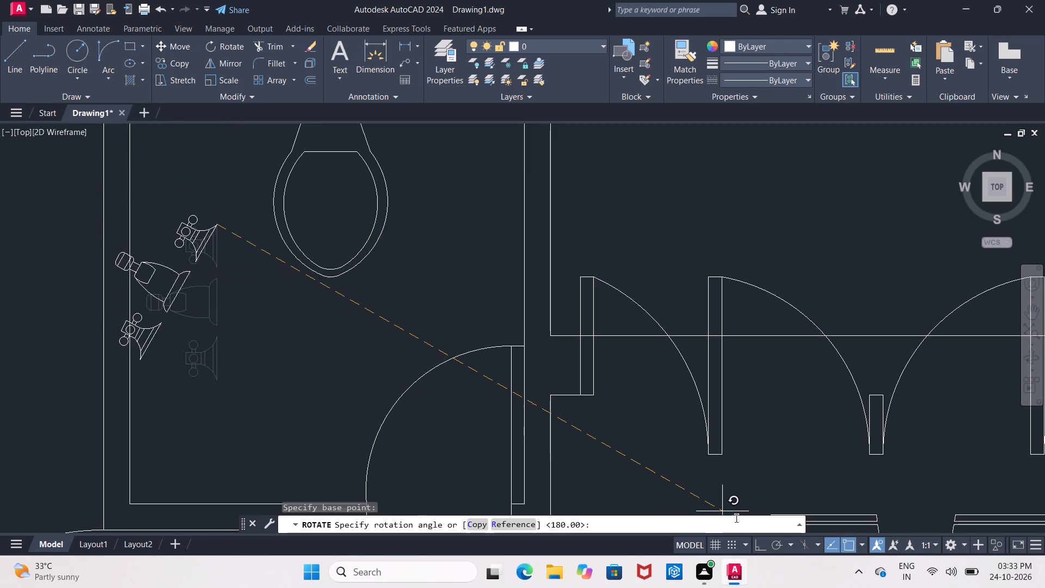
click(755, 543)
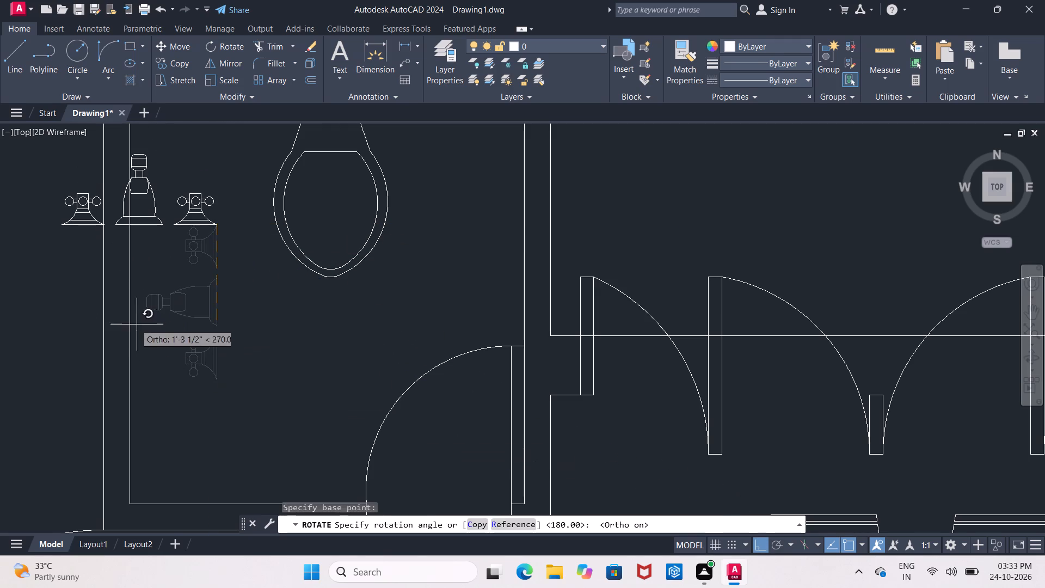
click(54, 283)
Move the rotated tap set with Ortho off so its back sits flush against the bathroom's west wall, beside the toilet.
middle_drag(189, 279, 205, 393)
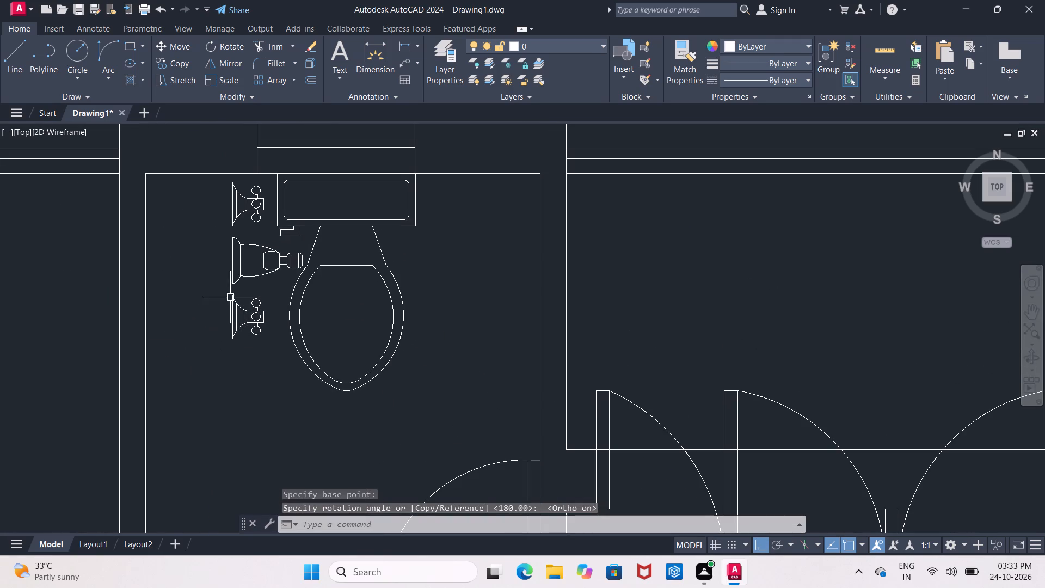
click(242, 281)
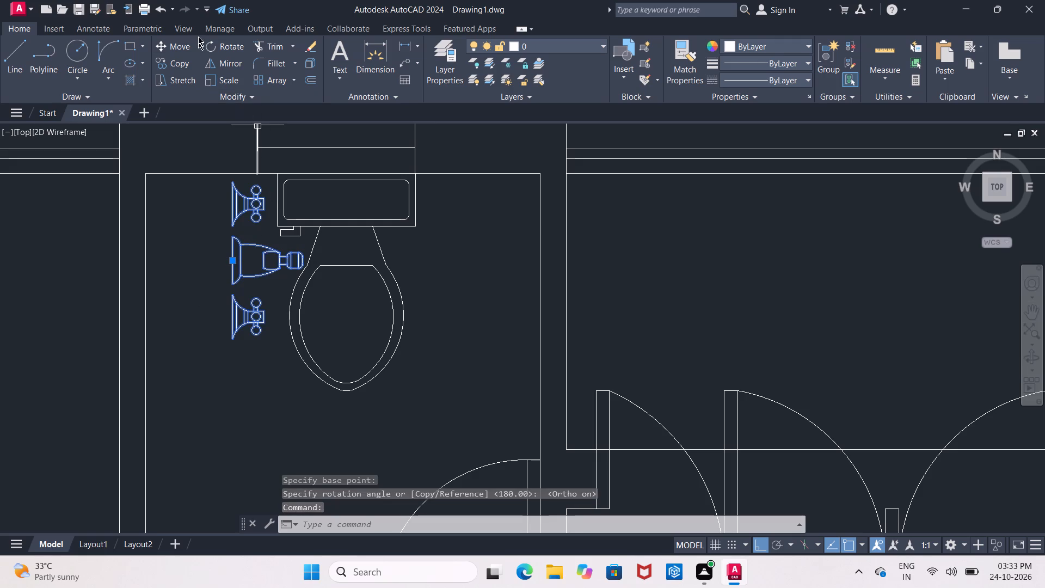
click(168, 46)
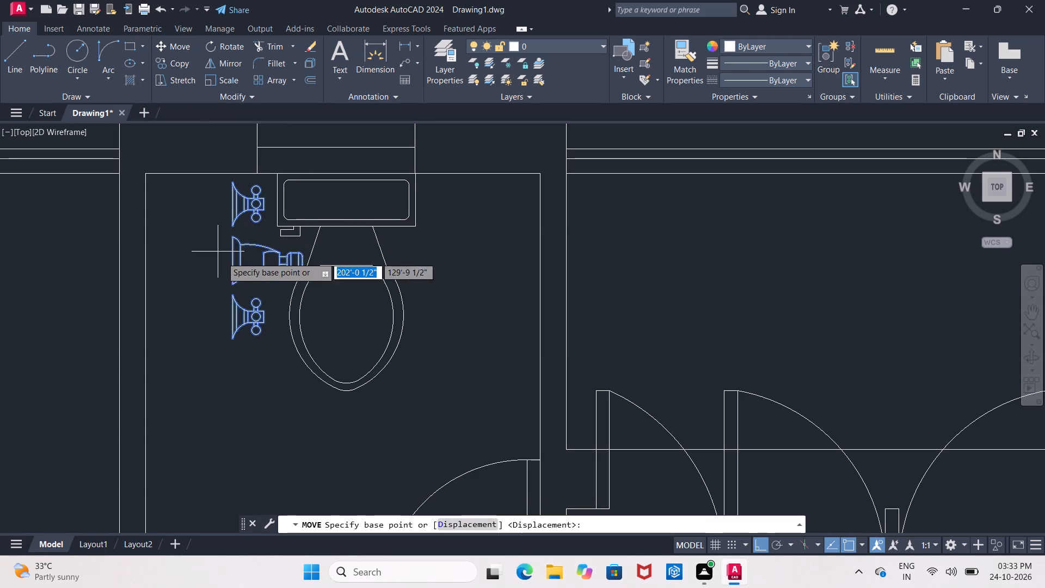
click(230, 261)
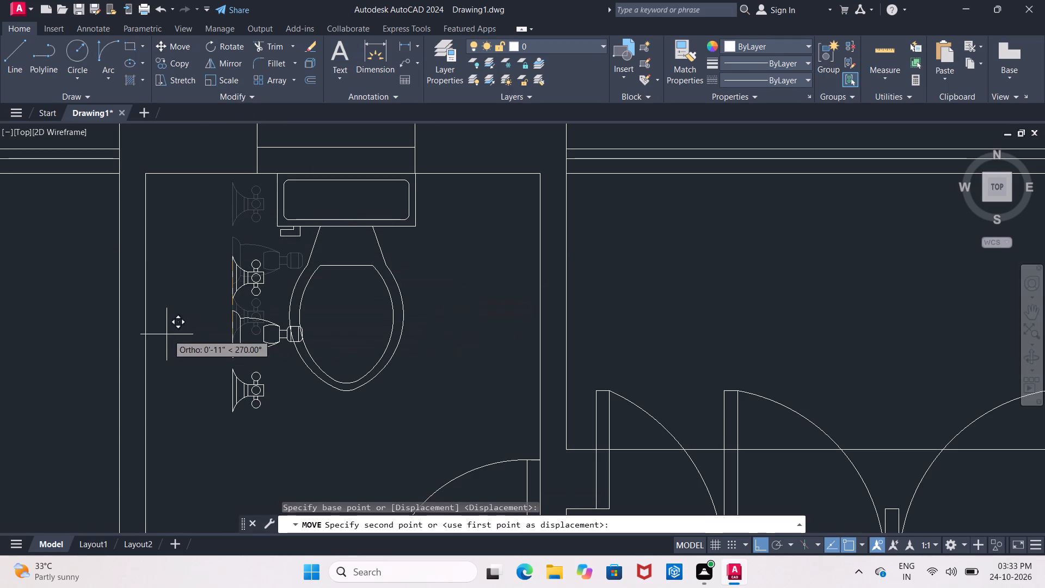
click(765, 544)
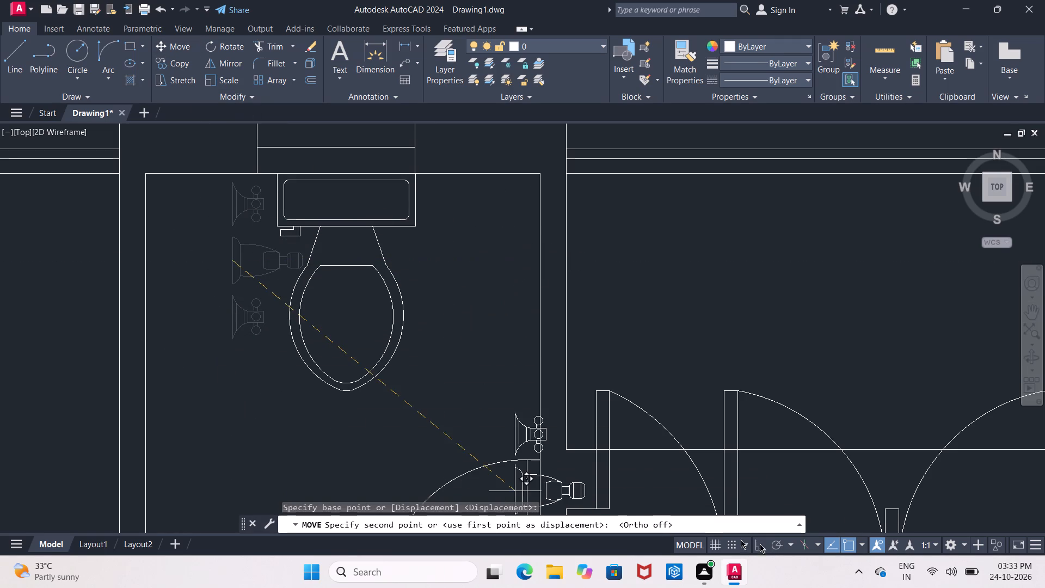
scroll(158, 296, up, 1)
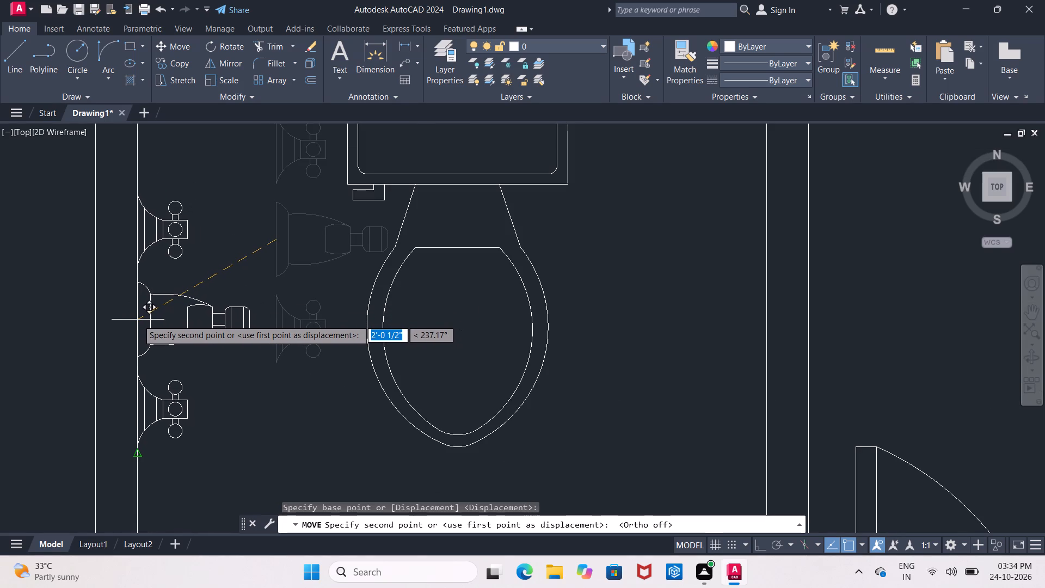
click(138, 320)
Examine the whole floor plan with all its placed furniture and bathroom fixtures.
scroll(153, 338, down, 4)
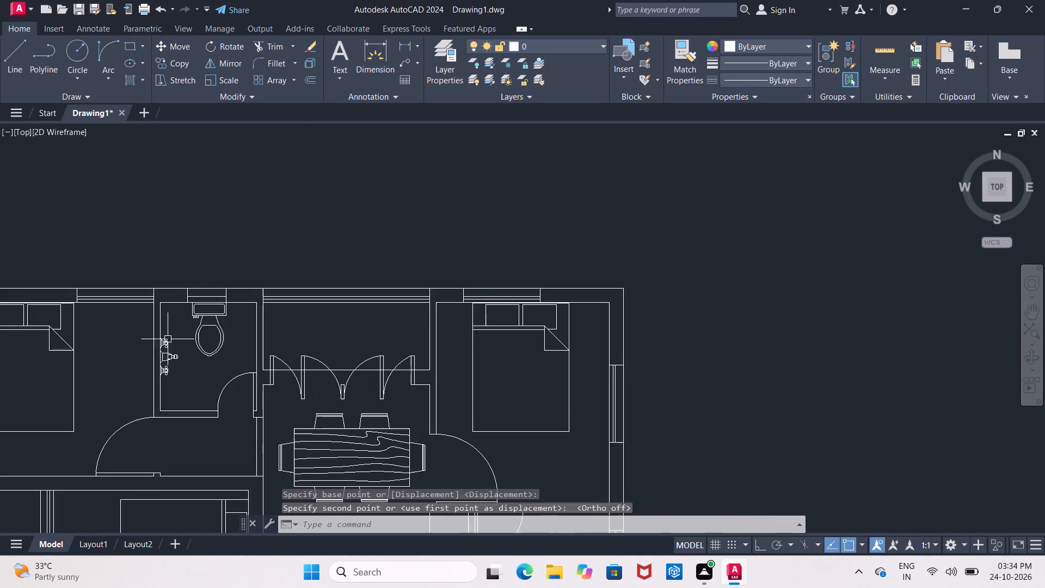
scroll(188, 359, down, 1)
middle_drag(188, 359, 205, 307)
scroll(205, 307, down, 1)
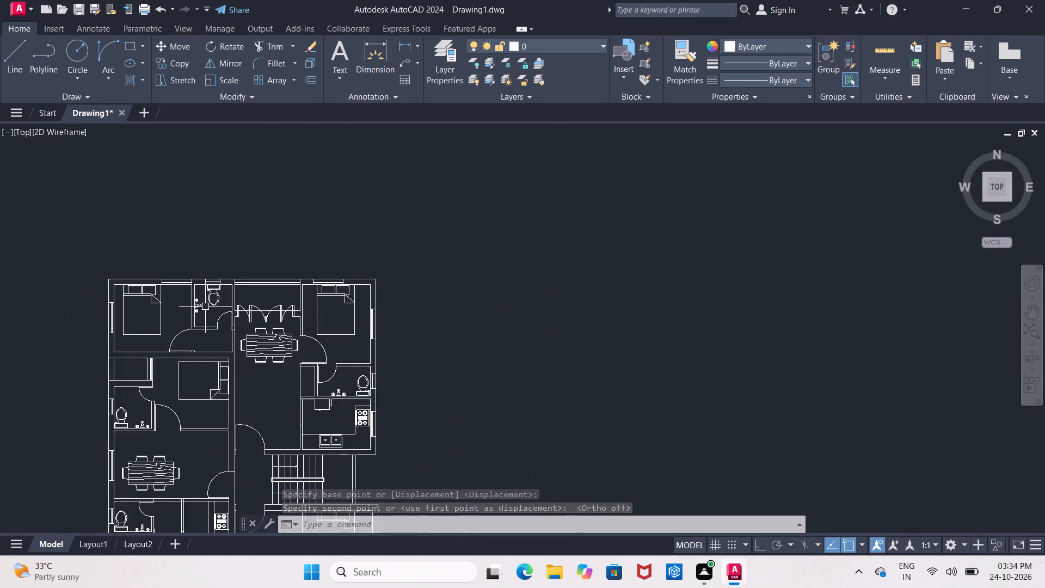
scroll(205, 307, down, 1)
scroll(210, 352, down, 1)
middle_drag(218, 389, 244, 279)
scroll(223, 352, down, 1)
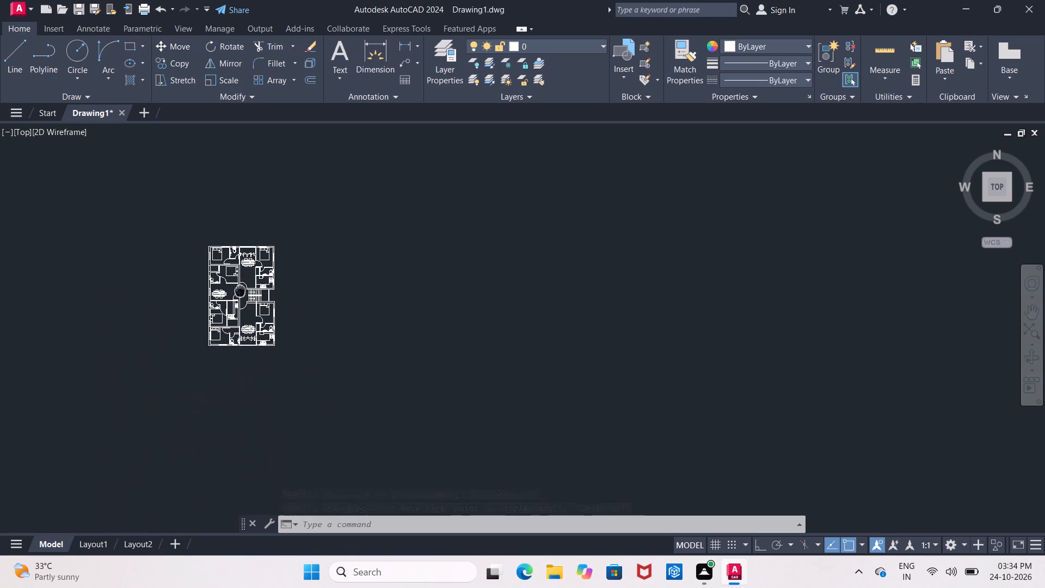
middle_drag(244, 279, 247, 274)
scroll(235, 254, up, 2)
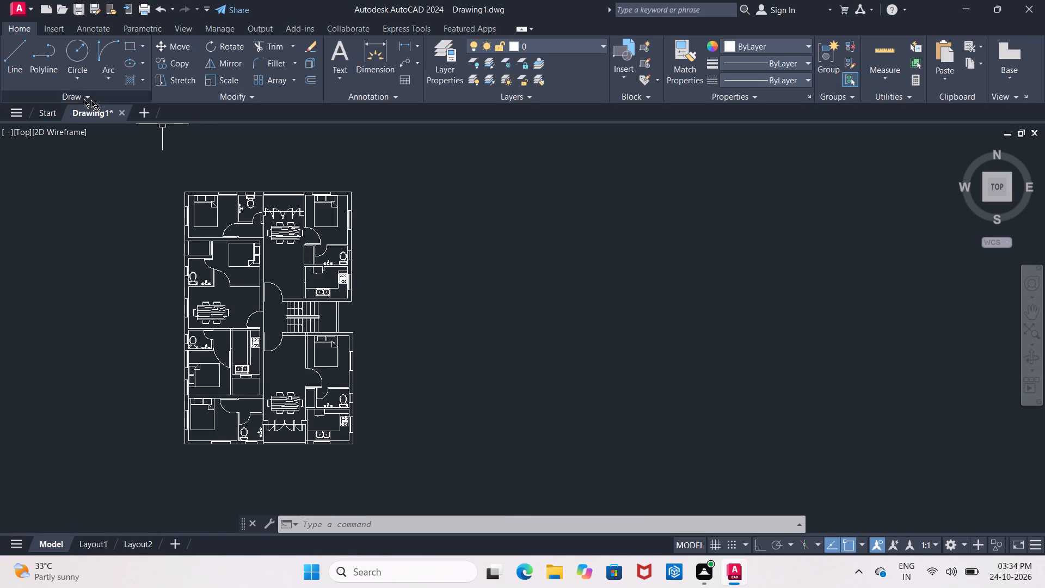
Save the drawing as Drawing1.dwg in AutoCAD 2018 format in the desktop folder mallikarjun, and dismiss the web and mobile apps notice.
click(16, 5)
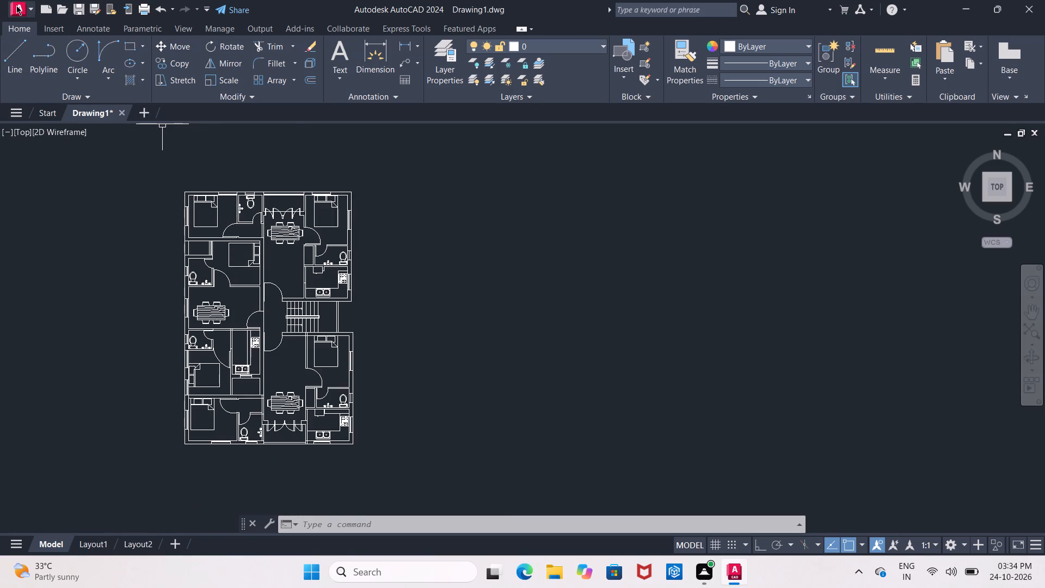
click(70, 175)
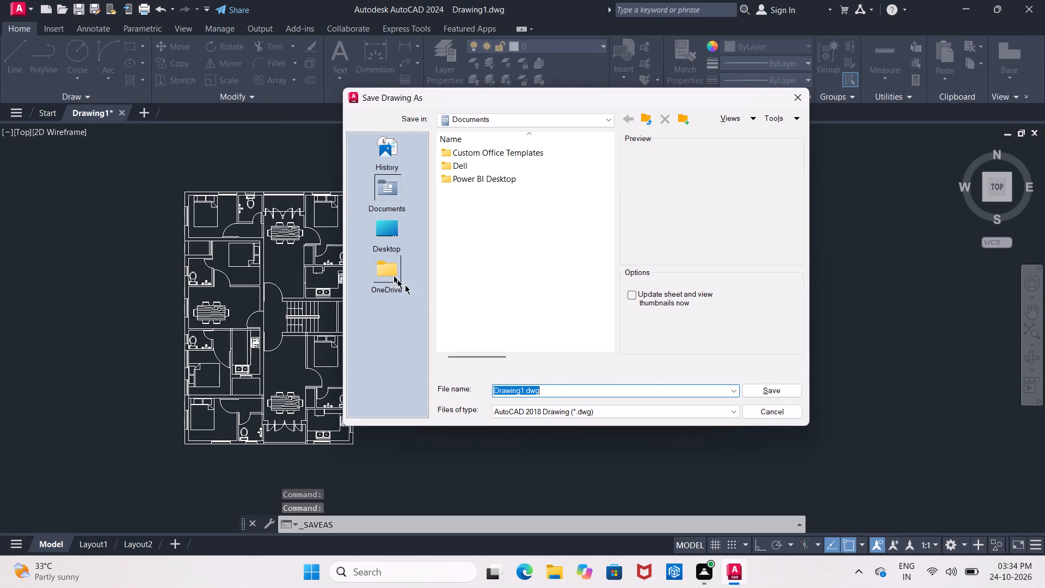
click(399, 231)
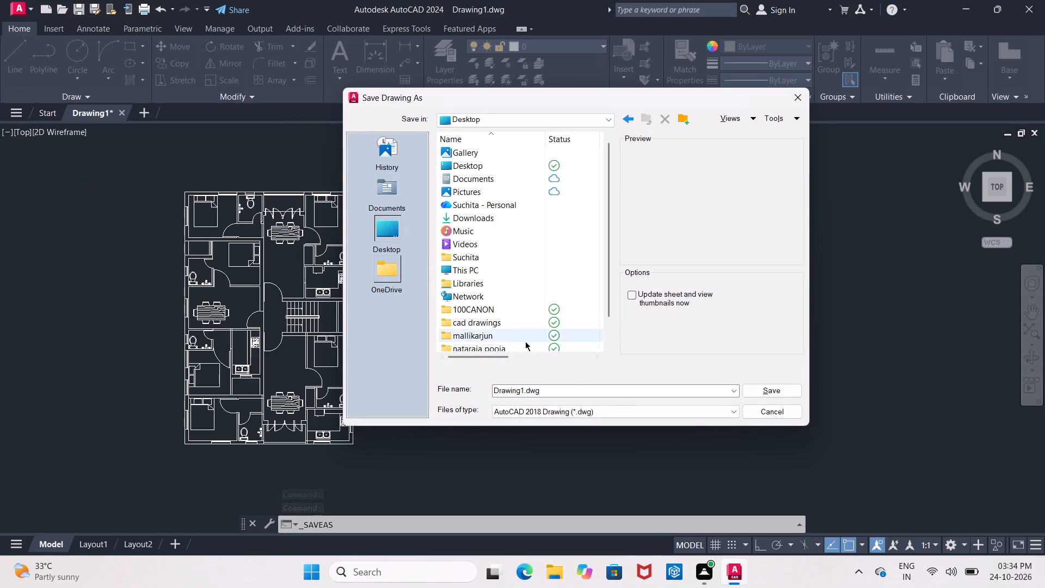
double_click(525, 341)
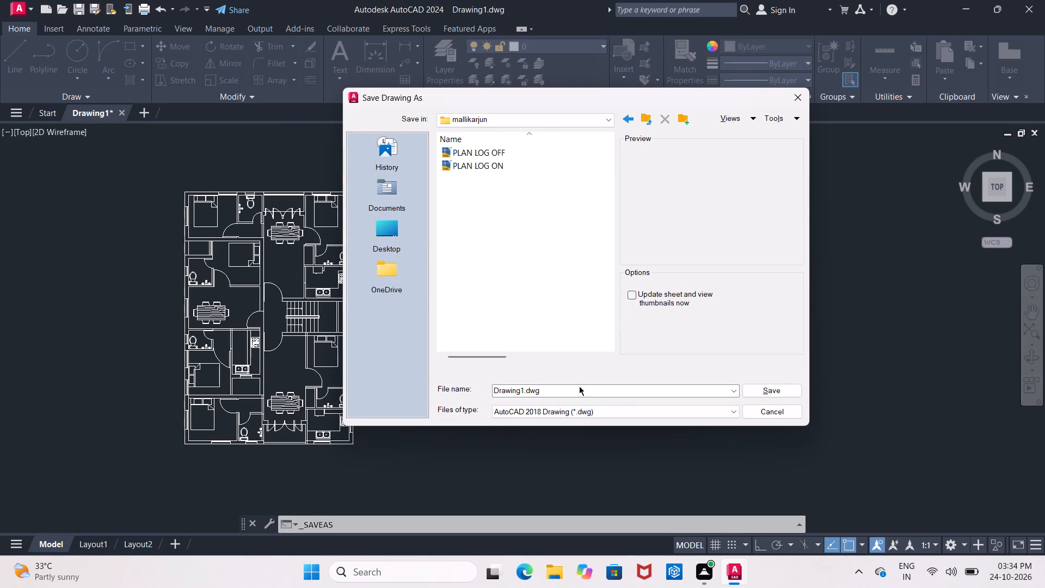
click(579, 386)
click(588, 390)
click(789, 389)
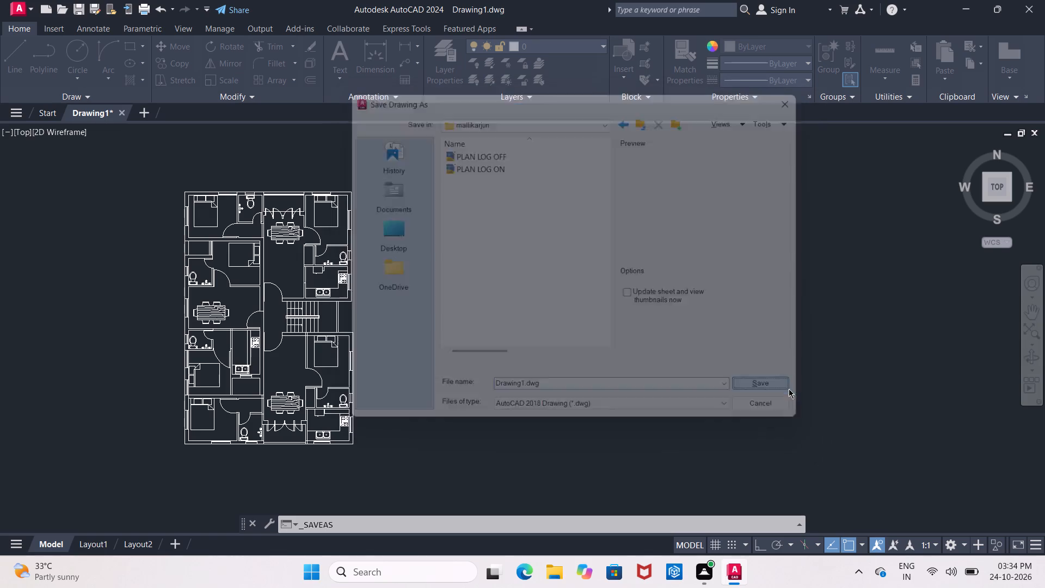
scroll(586, 336, down, 1)
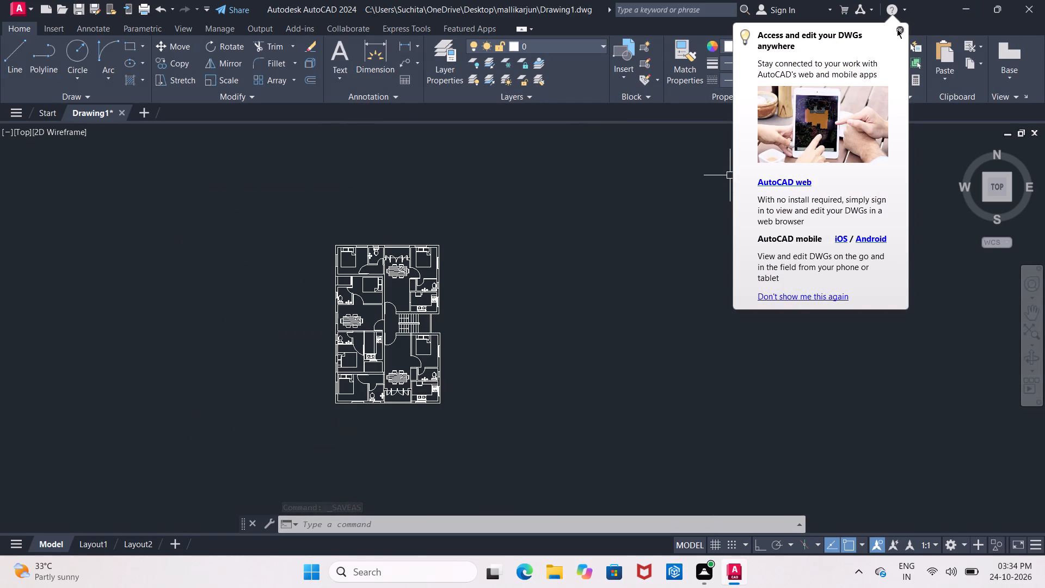
click(897, 29)
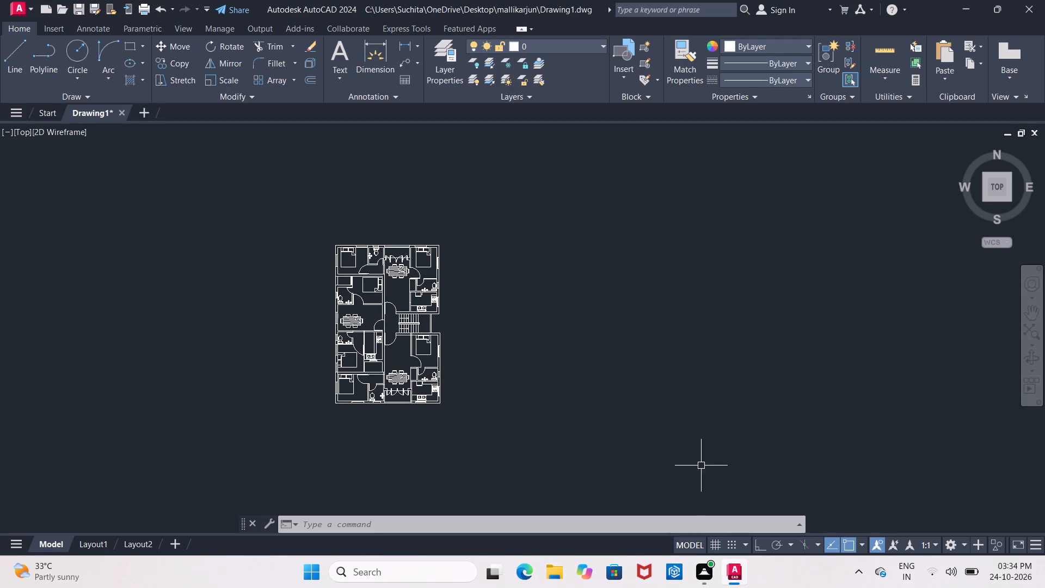
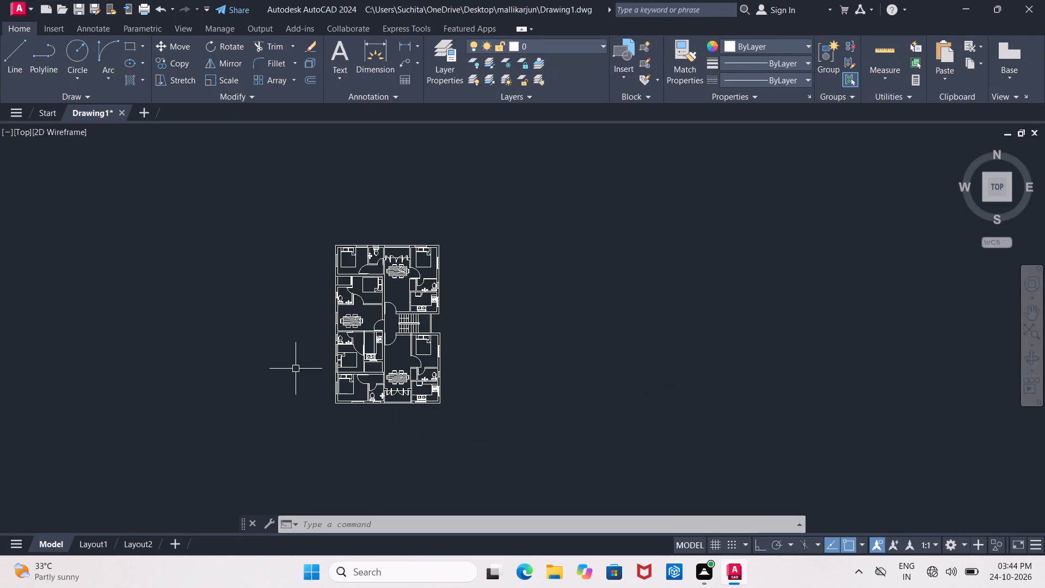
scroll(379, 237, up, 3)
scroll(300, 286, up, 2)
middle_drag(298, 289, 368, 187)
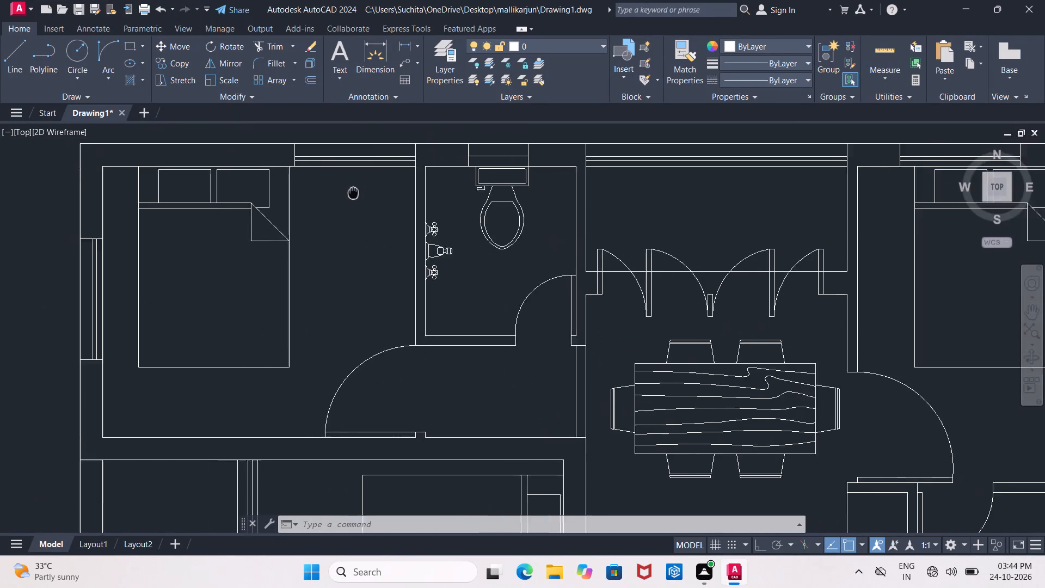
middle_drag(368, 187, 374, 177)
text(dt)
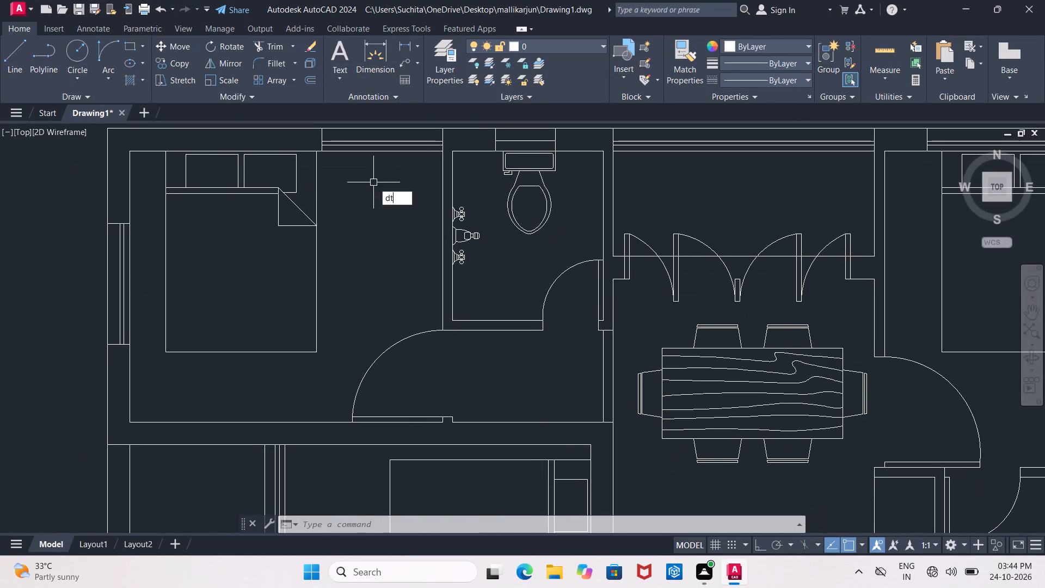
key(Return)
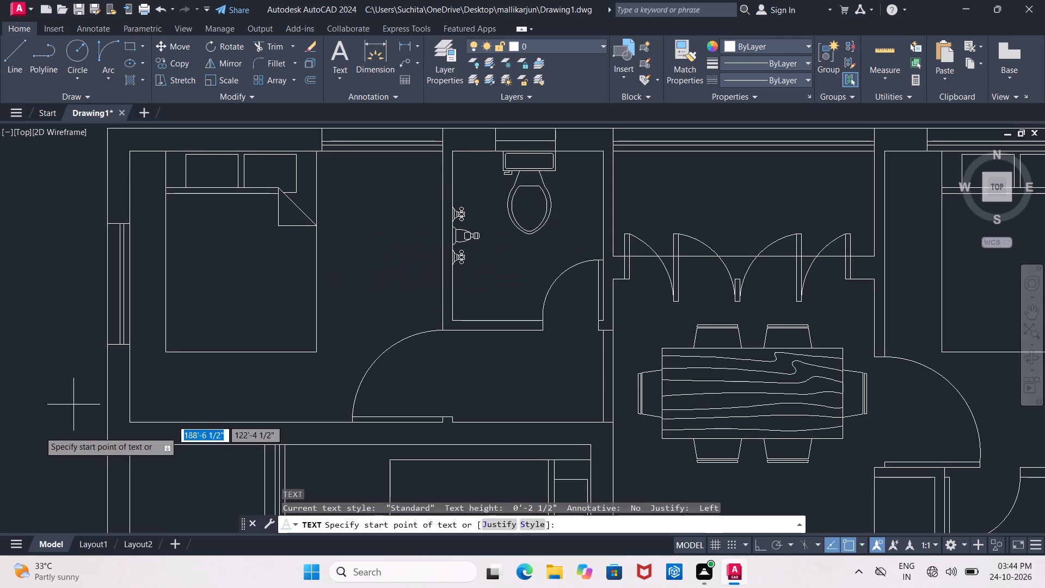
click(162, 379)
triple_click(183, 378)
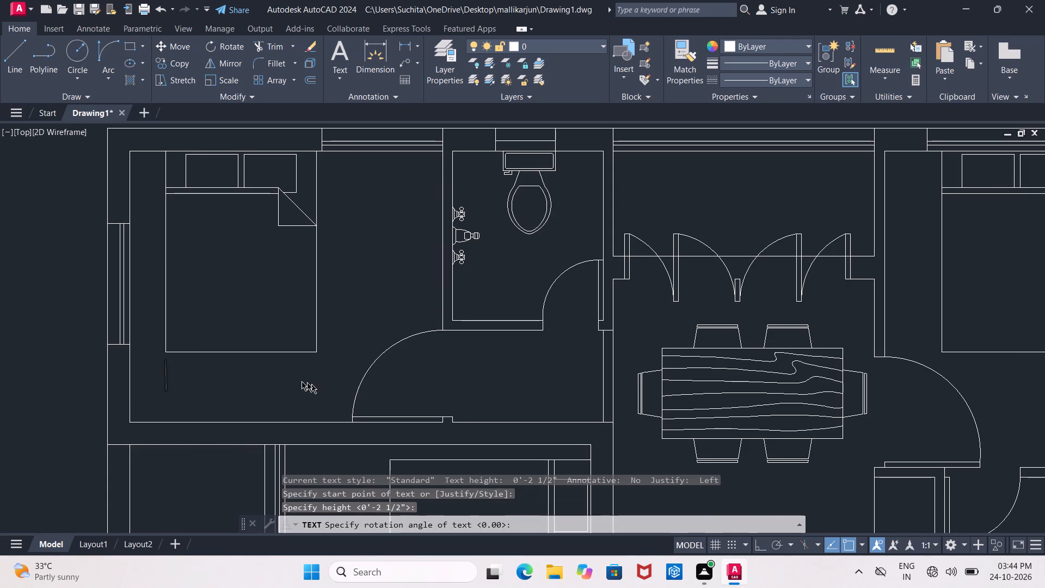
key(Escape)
With Ortho on, place horizontal single-line text "BED ROOM", about 8" high, below the bed in the upper-left bedroom.
click(758, 547)
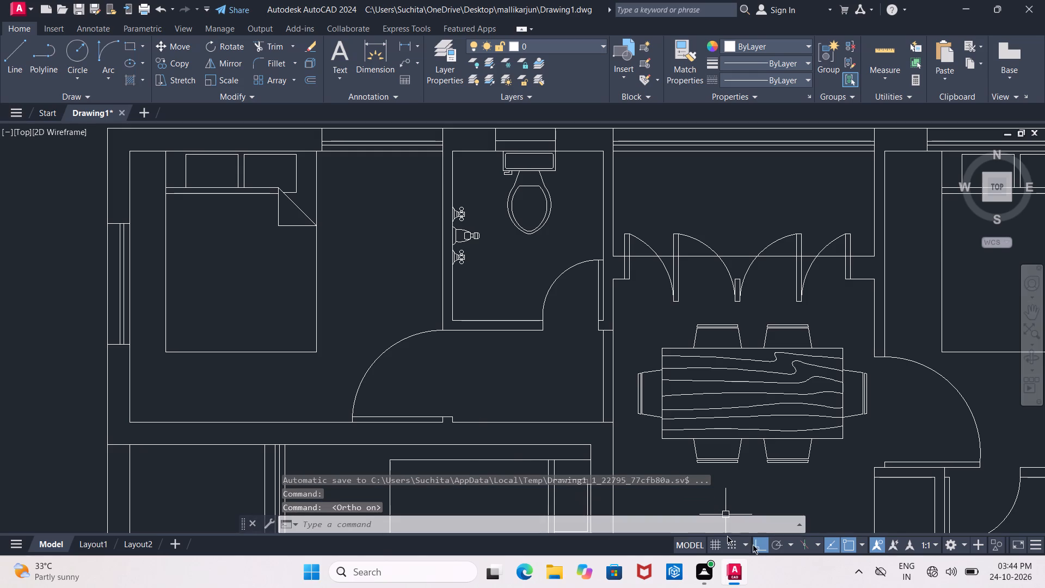
key(d)
text(t)
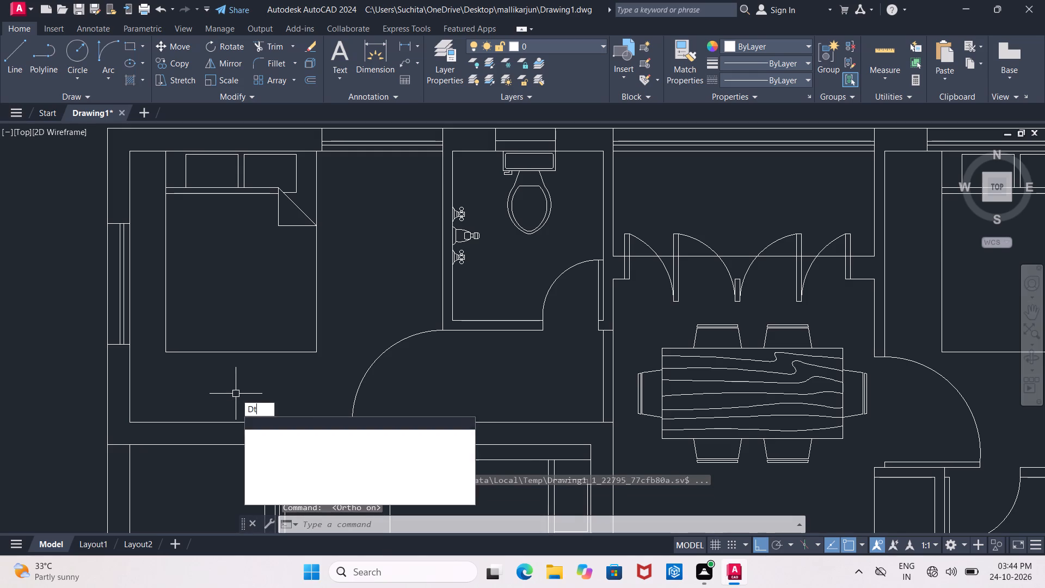
key(space)
click(177, 379)
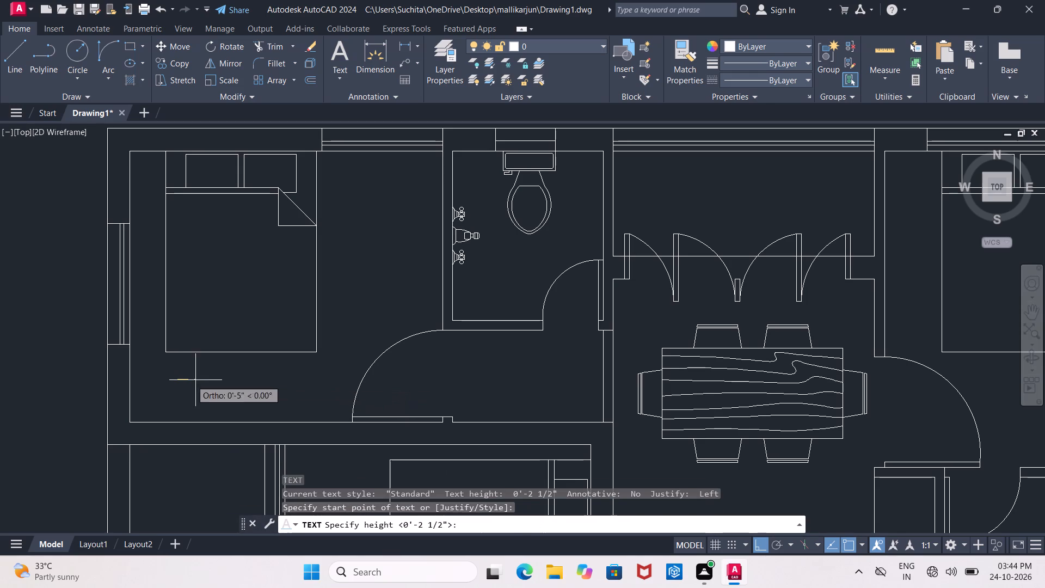
click(198, 380)
click(193, 381)
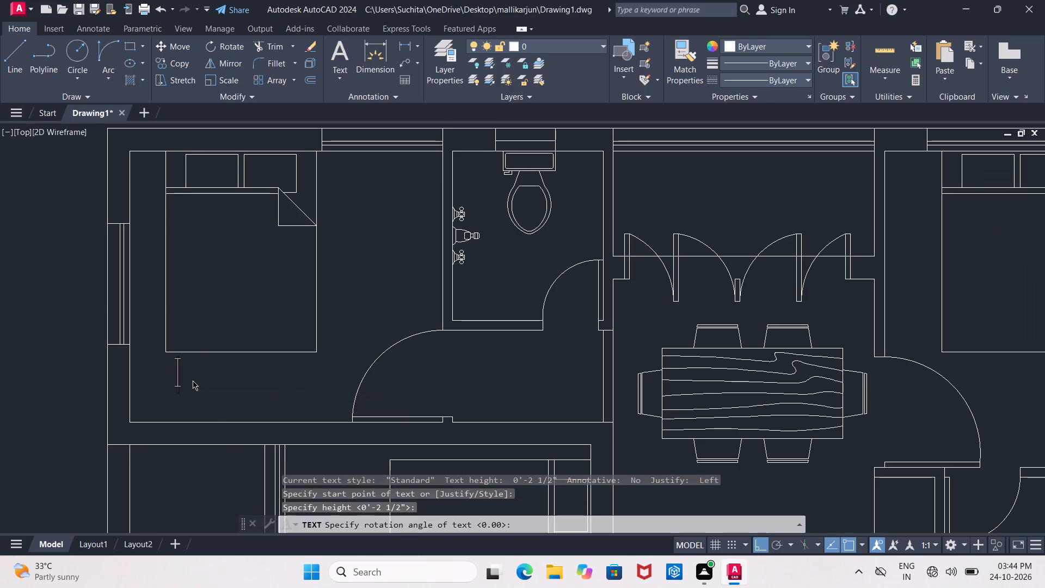
text(be)
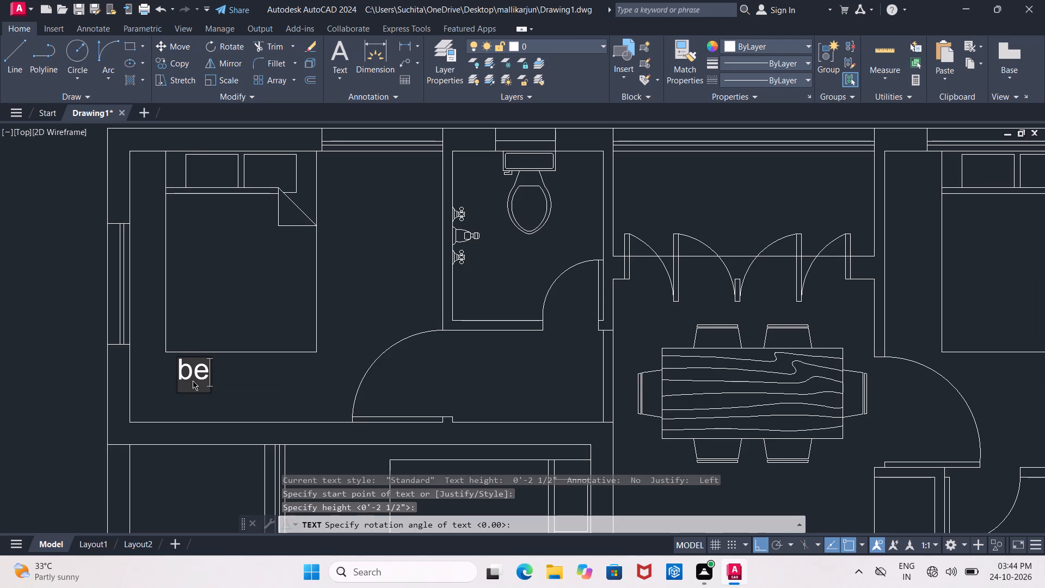
key(BackSpace)
key(BackSpace)
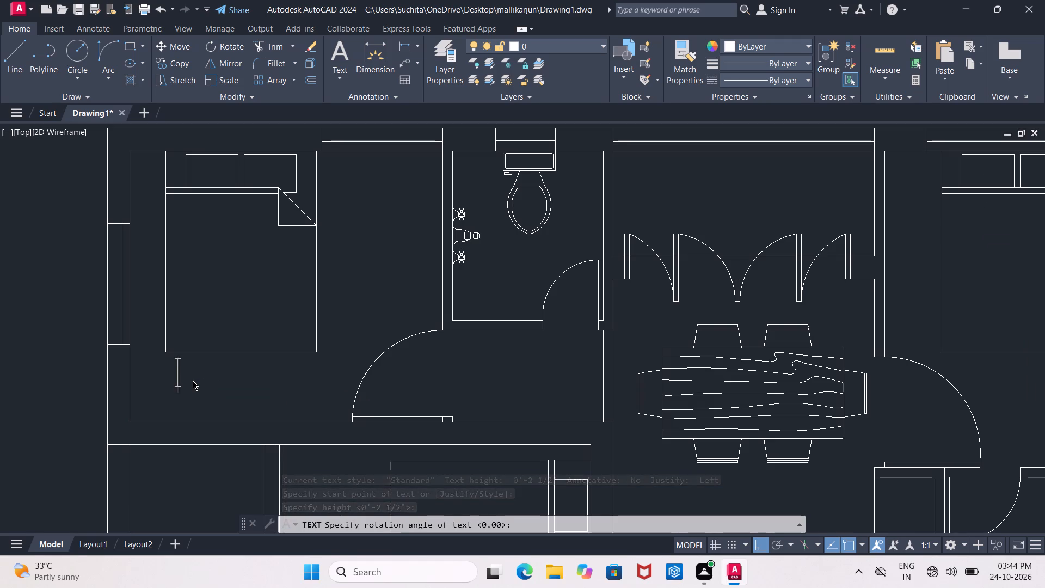
text(BED R)
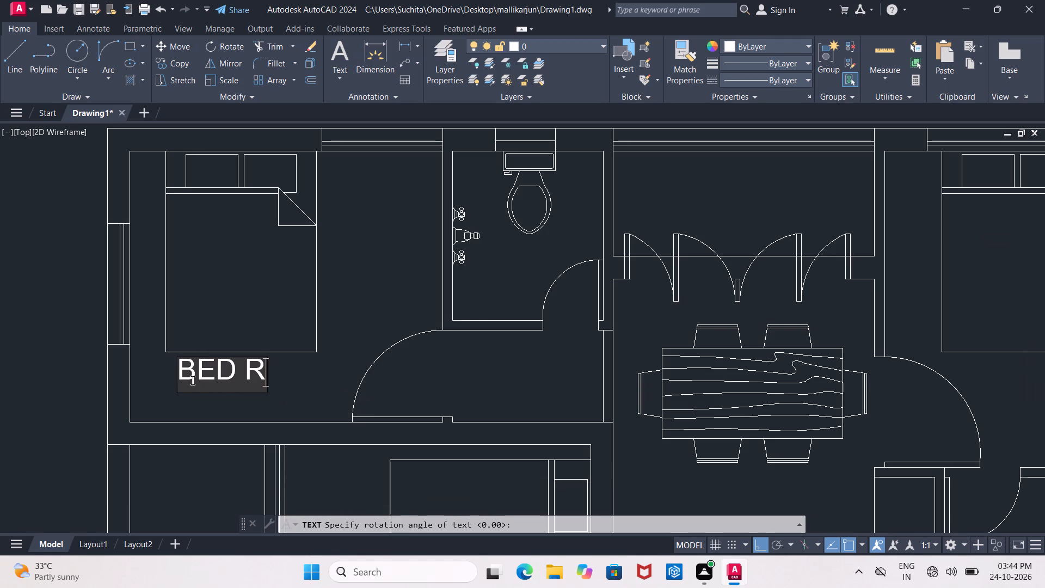
text(OOM)
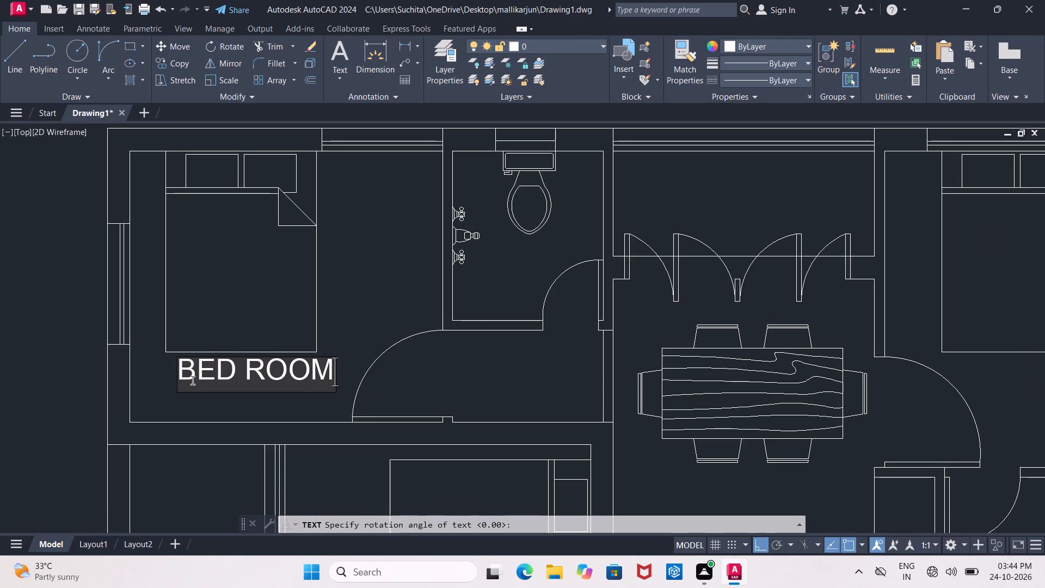
Add a second text line reading 10'4.5"X9' under BED ROOM, indented by one space, and finish the text.
key(Return)
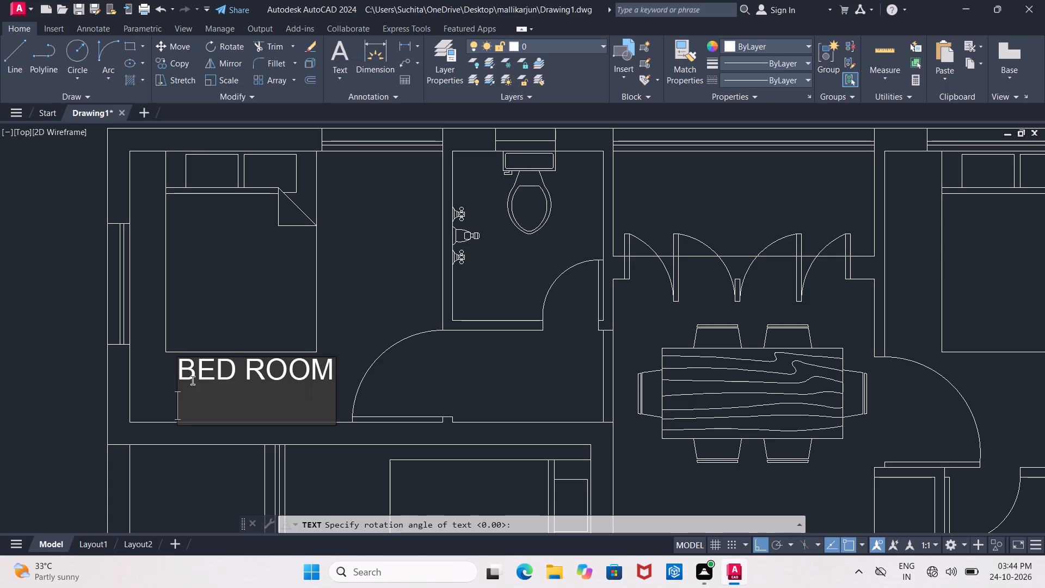
text(10)
text('4.5)
key(shift+quotedbl)
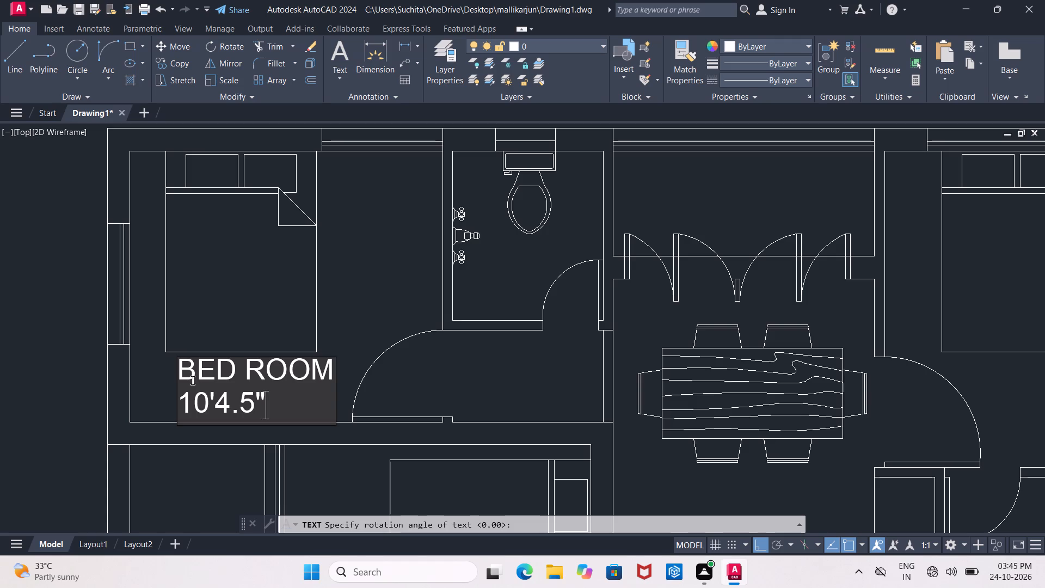
key(shift+quotedbl)
key(BackSpace)
key(x)
key(9)
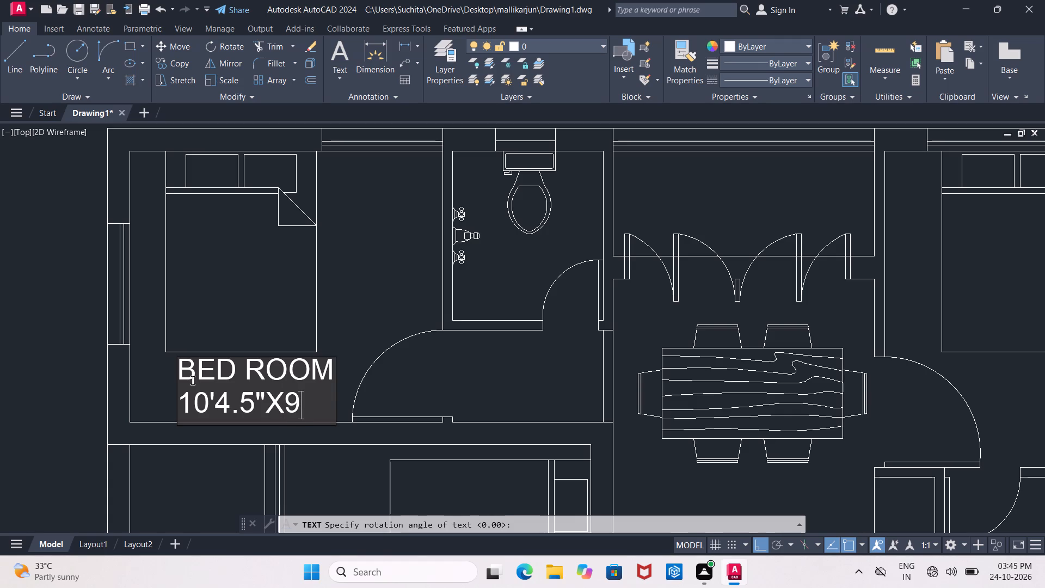
key(apostrophe)
click(188, 409)
click(185, 410)
key(space)
click(352, 308)
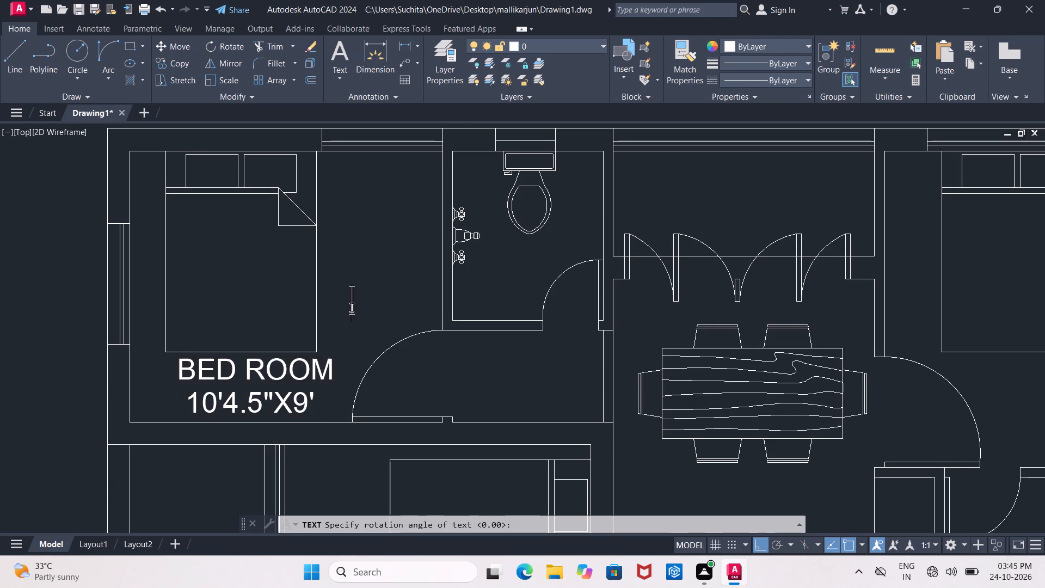
key(Escape)
Set the text height of both bedroom label lines to 9".
click(262, 375)
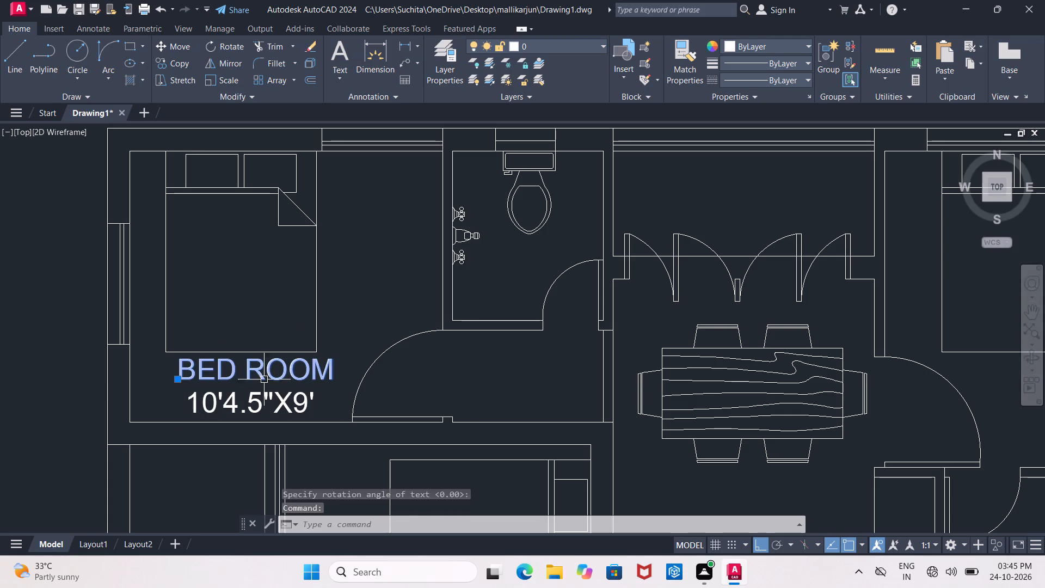
click(269, 393)
right_click(269, 393)
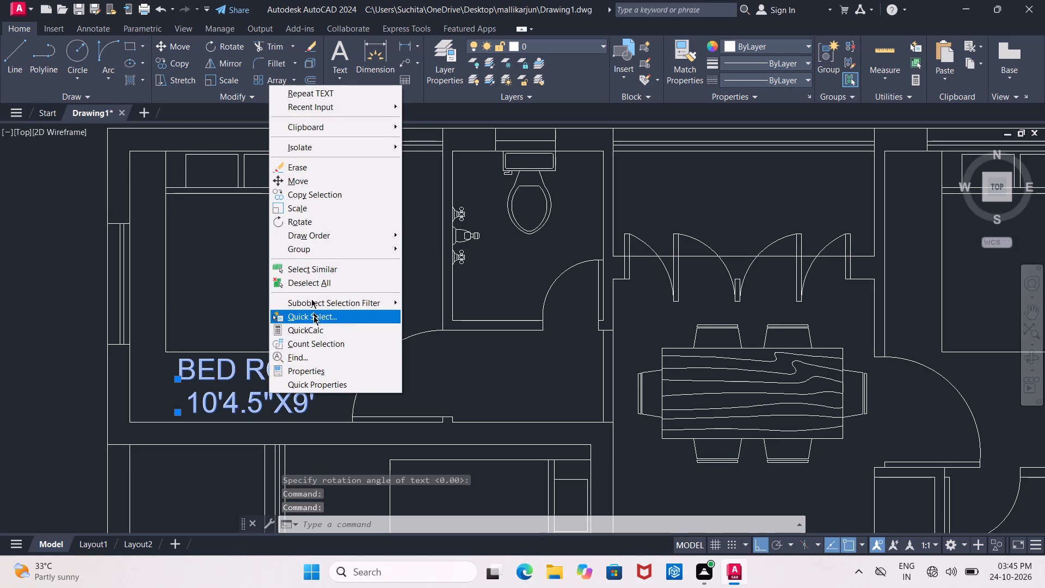
click(324, 370)
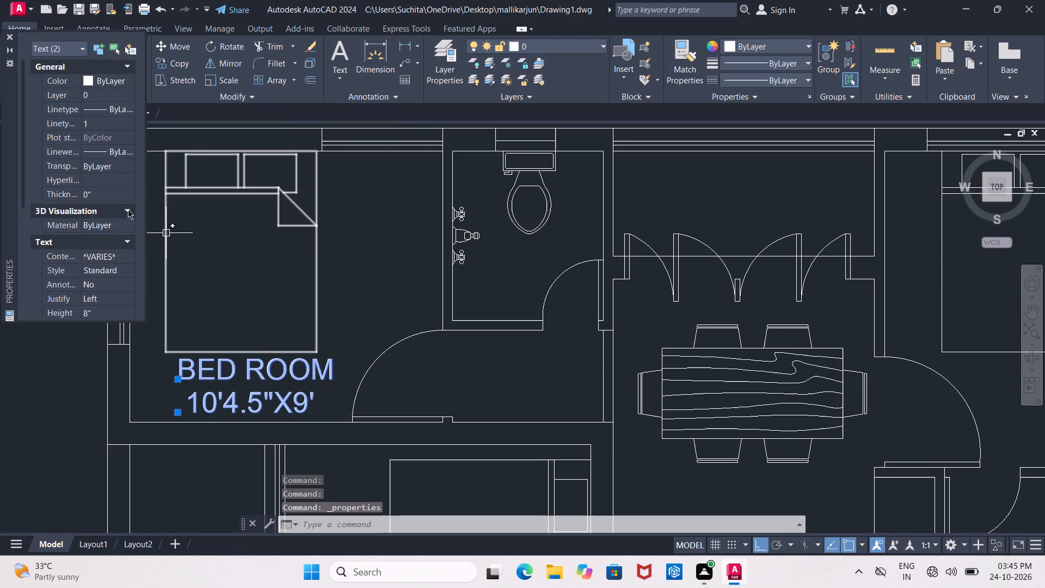
scroll(114, 209, down, 1)
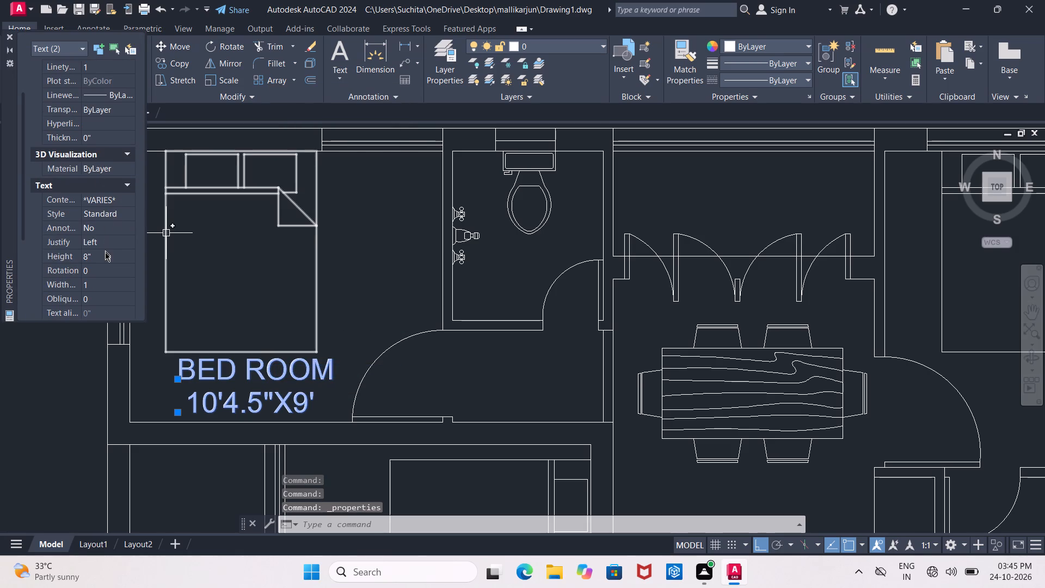
click(105, 254)
key(BackSpace)
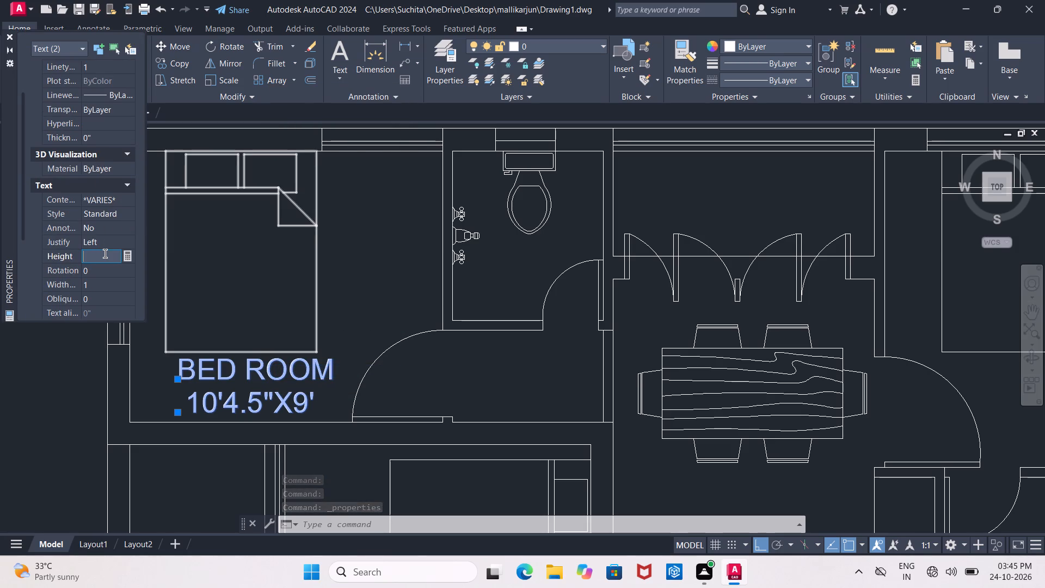
text(9")
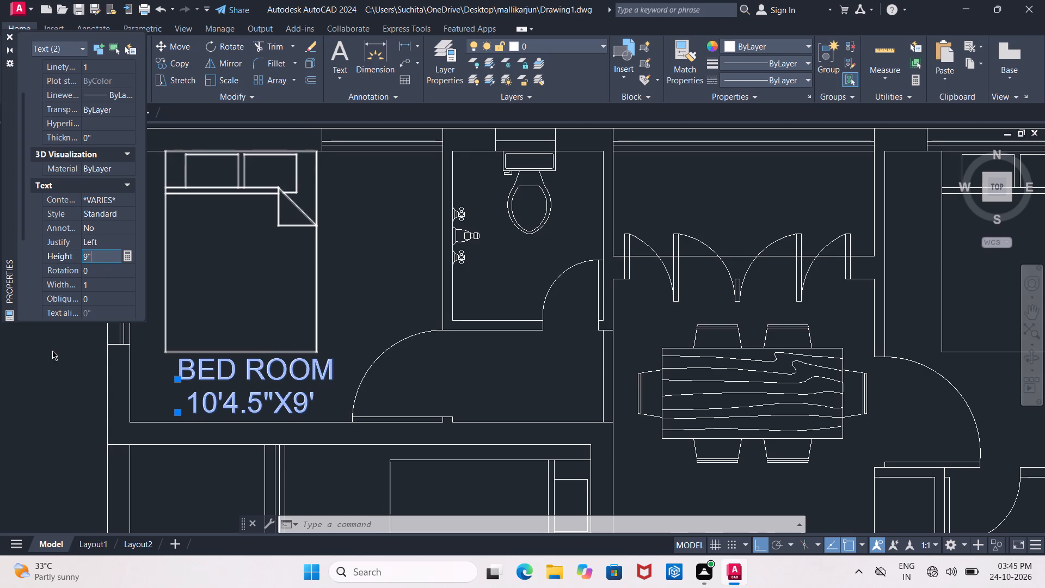
click(52, 351)
key(Escape)
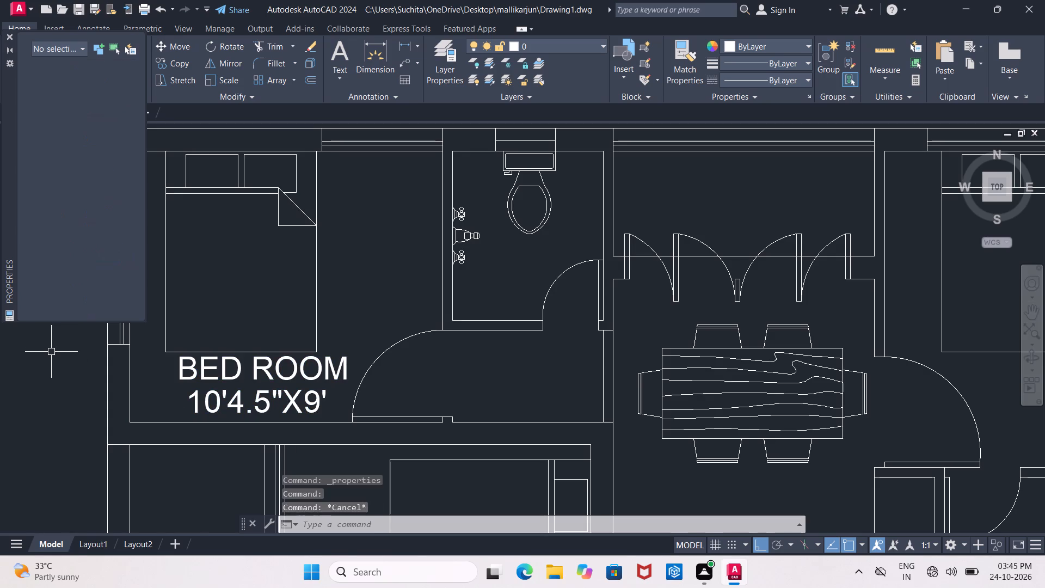
click(8, 38)
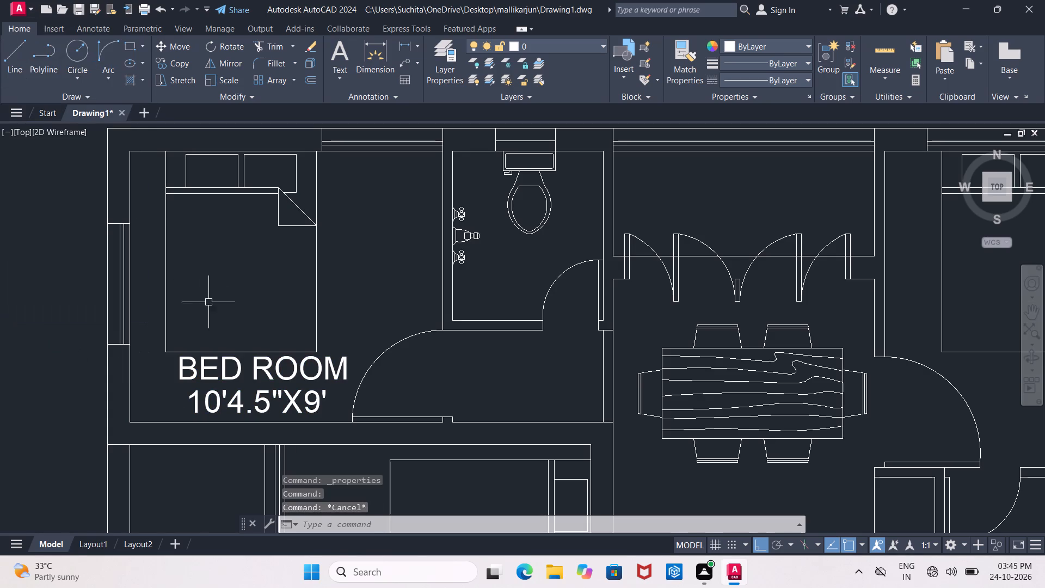
With Ortho off, copy the two-line BED ROOM label into the adjoining toilet, the top balcony and the upper-right bedroom.
middle_drag(227, 309, 179, 261)
click(204, 322)
click(204, 362)
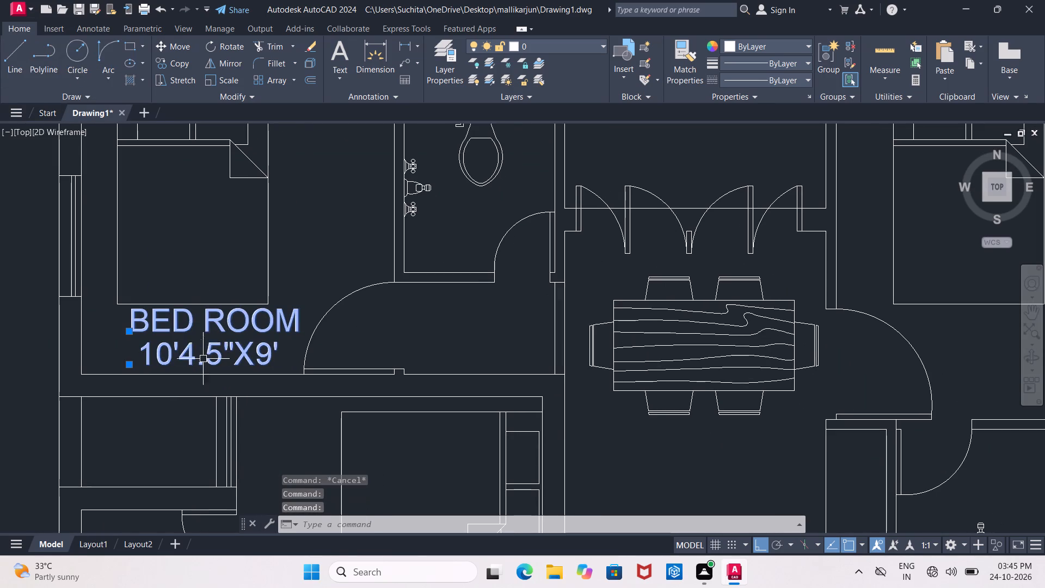
click(169, 57)
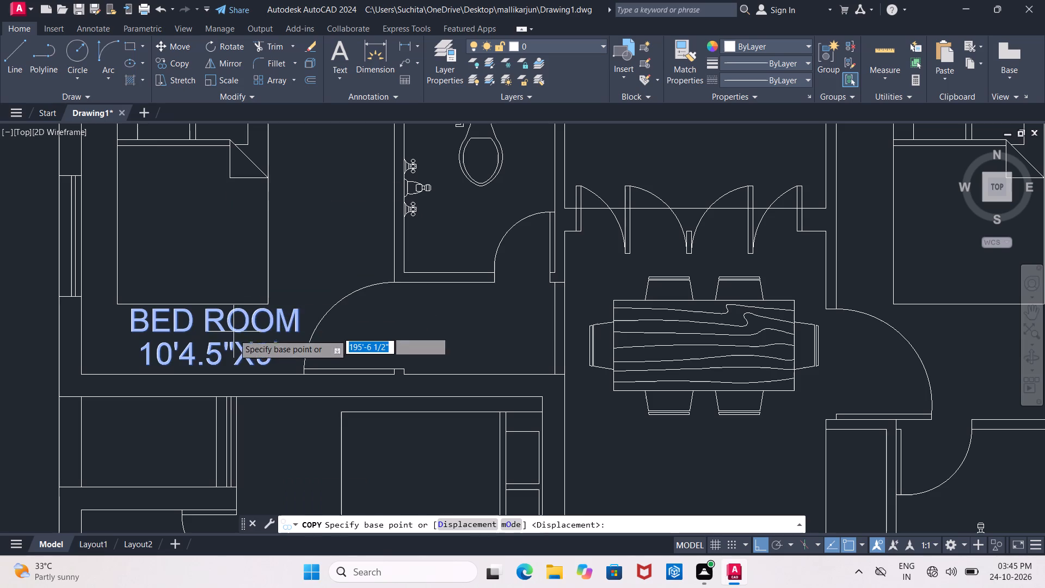
click(228, 336)
middle_drag(390, 220, 260, 285)
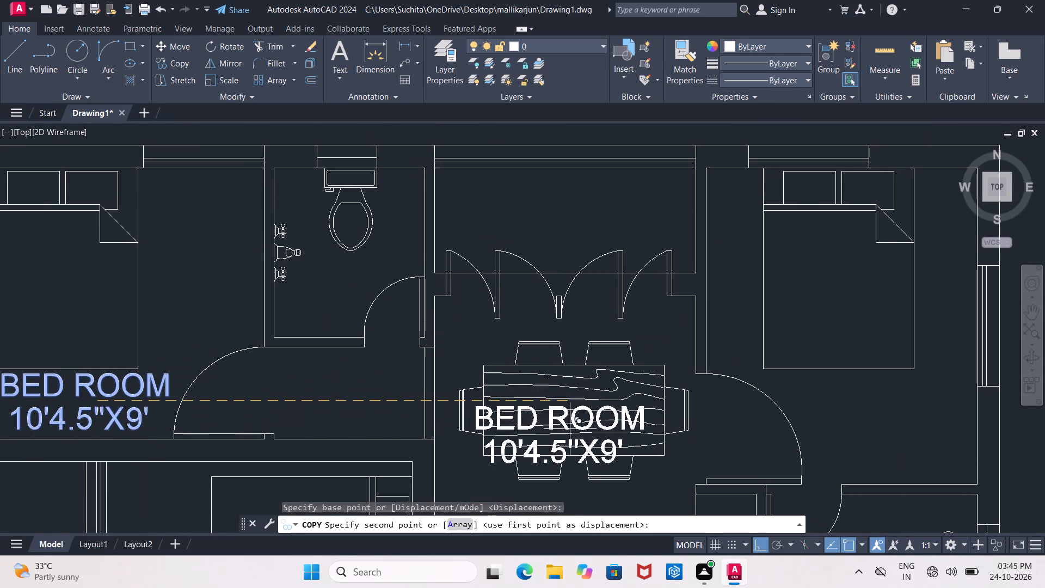
click(757, 542)
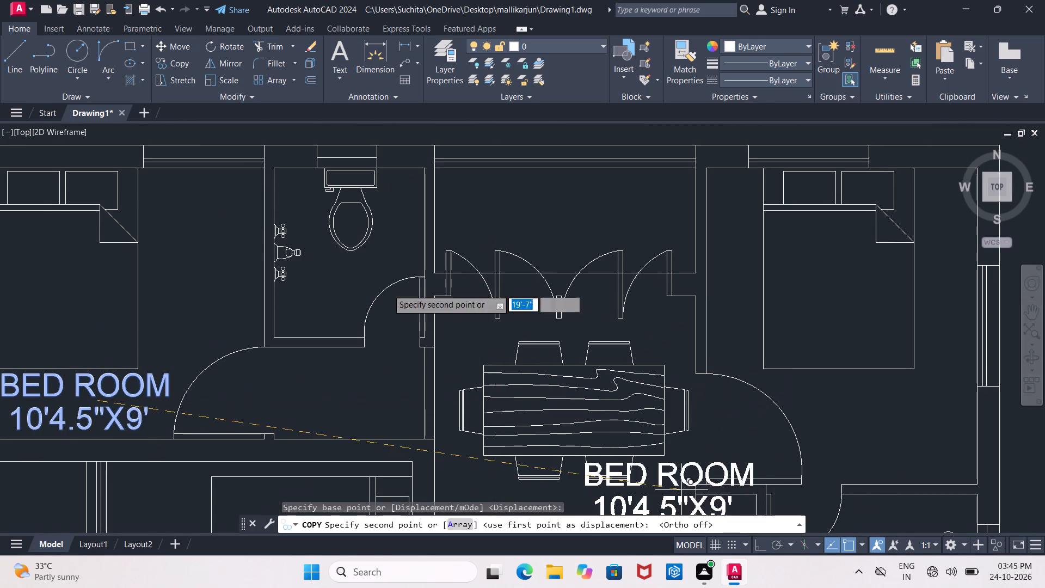
click(359, 236)
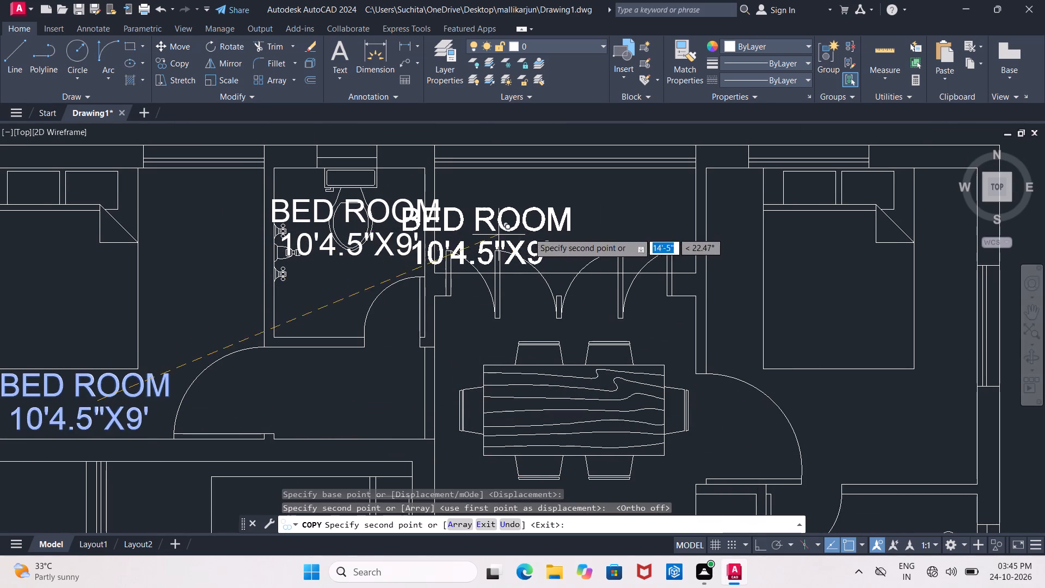
click(579, 218)
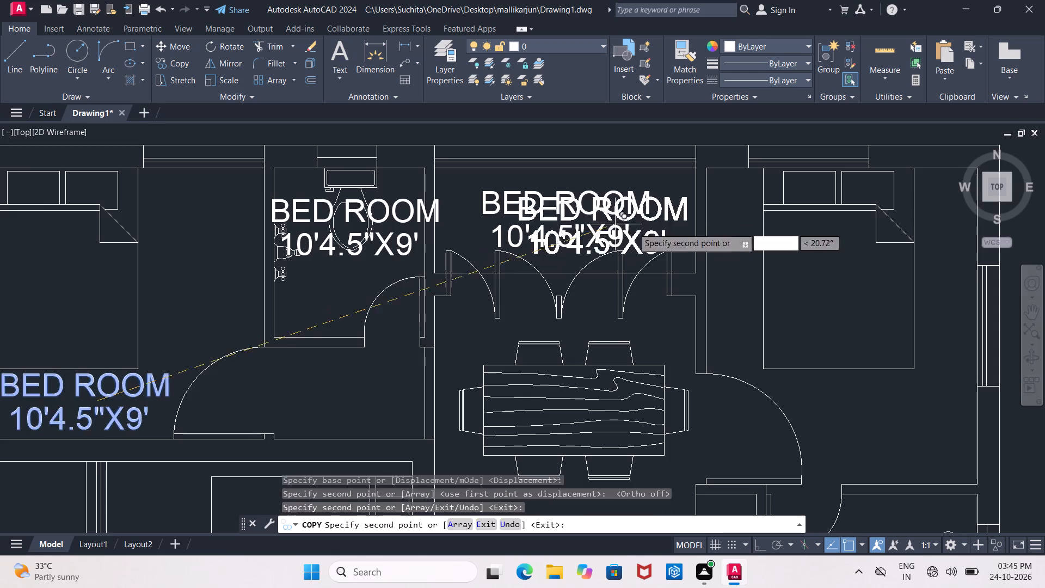
middle_drag(729, 236, 562, 154)
click(694, 243)
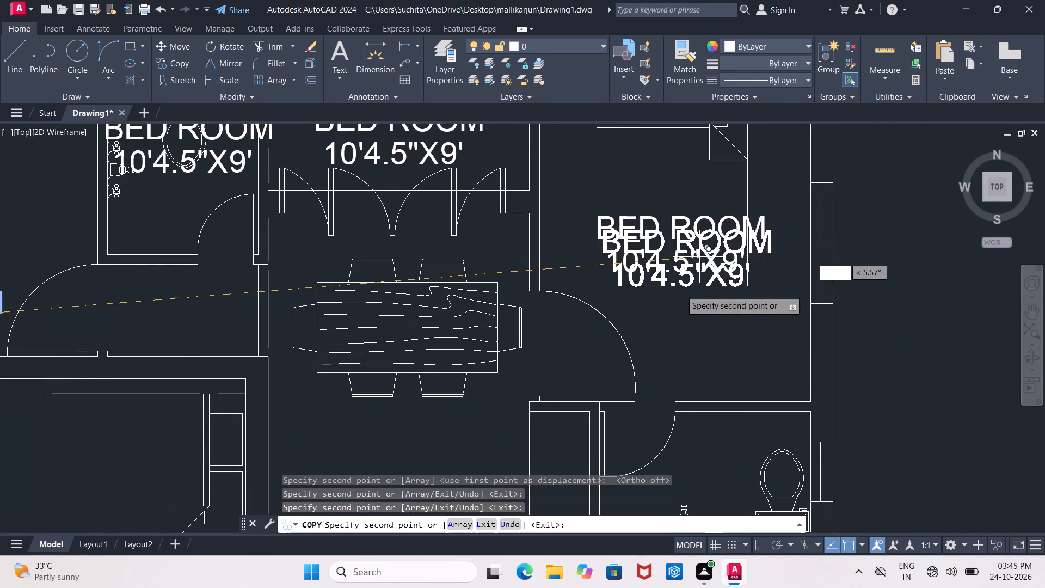
Place further label copies at the upper dining table and in the kitchen and toilet below the upper-right bedroom.
middle_drag(662, 292, 560, 115)
click(316, 201)
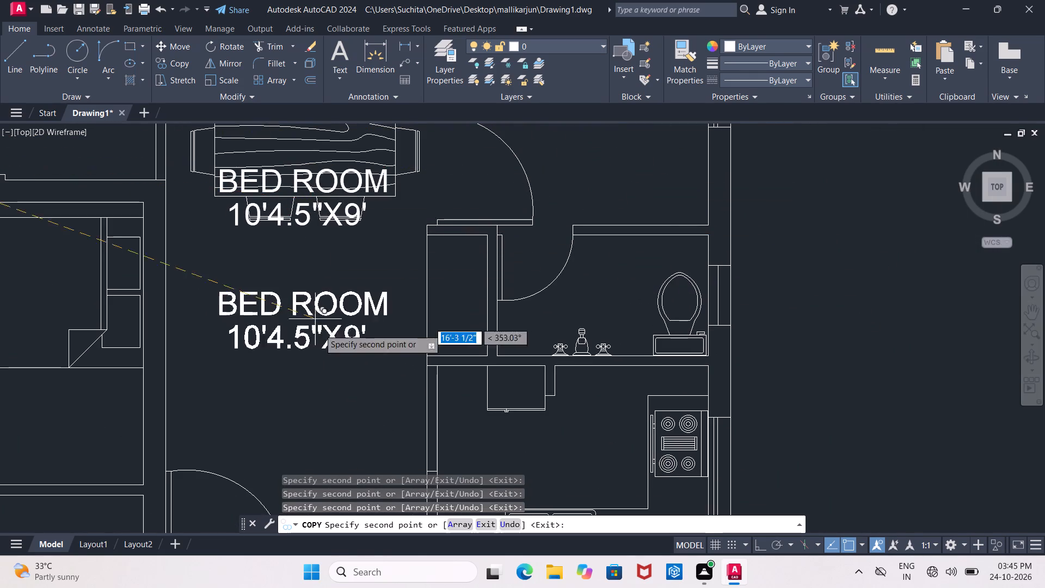
middle_drag(321, 332, 310, 109)
scroll(364, 179, down, 2)
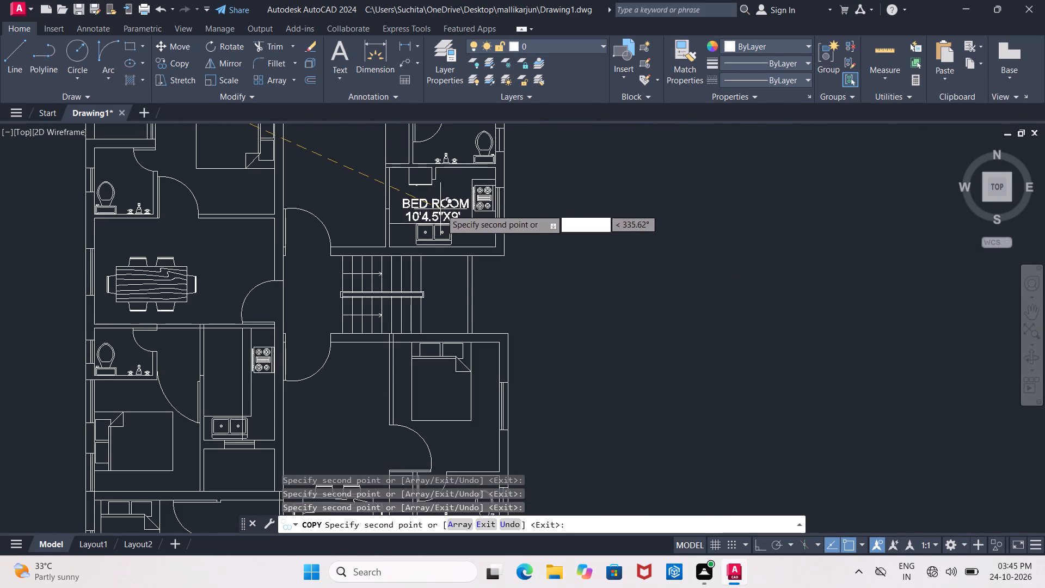
click(441, 209)
middle_drag(441, 180, 416, 322)
click(429, 278)
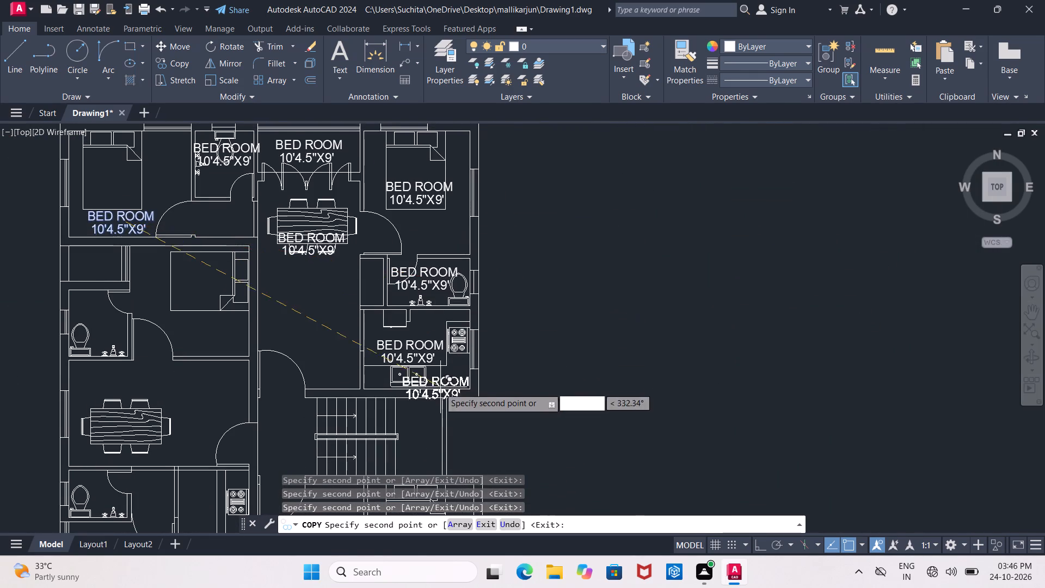
Place label copies in the lower-right apartment's bedroom, above its dining table, and in its balcony, kitchen and toilet.
middle_drag(425, 358, 439, 235)
scroll(434, 326, up, 1)
middle_drag(424, 267, 413, 154)
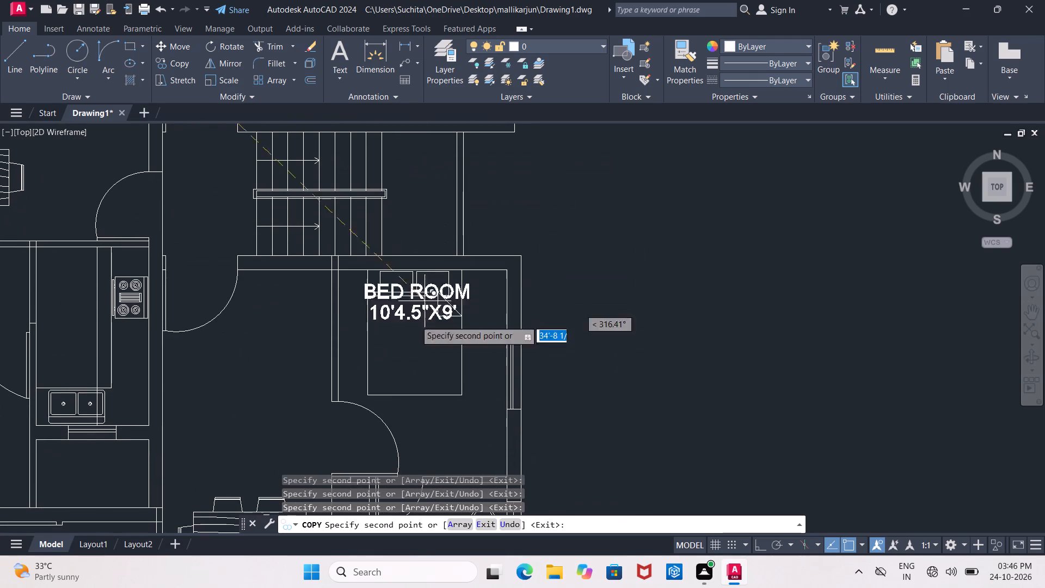
click(423, 348)
middle_drag(415, 322, 393, 136)
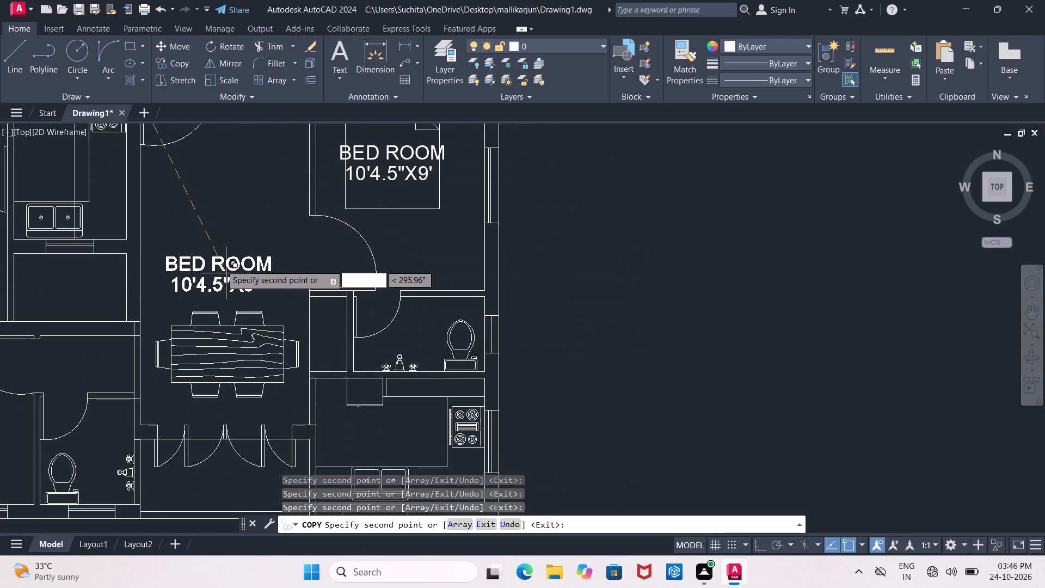
click(239, 261)
middle_drag(242, 304, 230, 124)
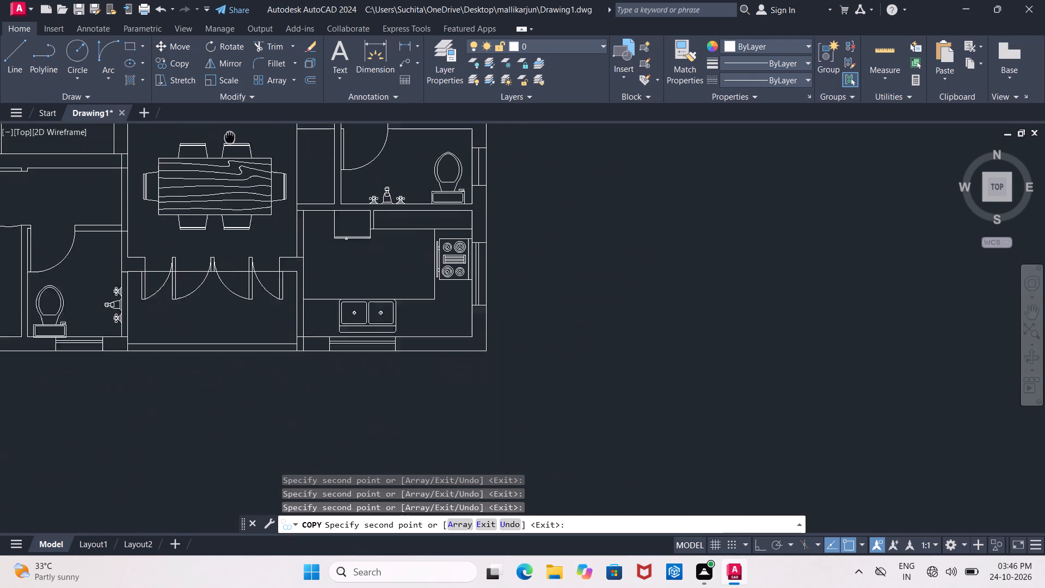
click(218, 307)
click(374, 260)
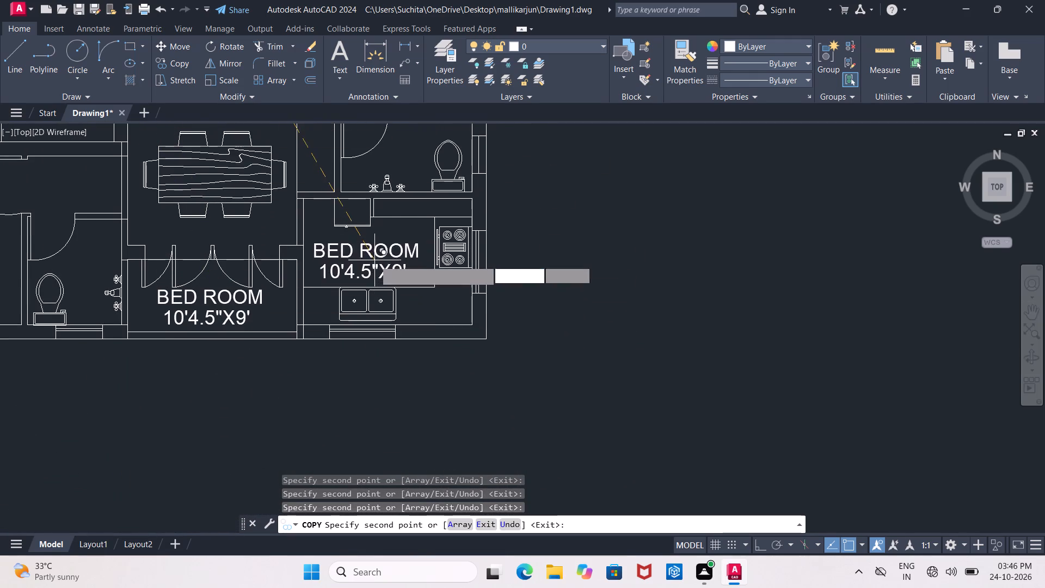
middle_drag(361, 342, 355, 398)
click(411, 216)
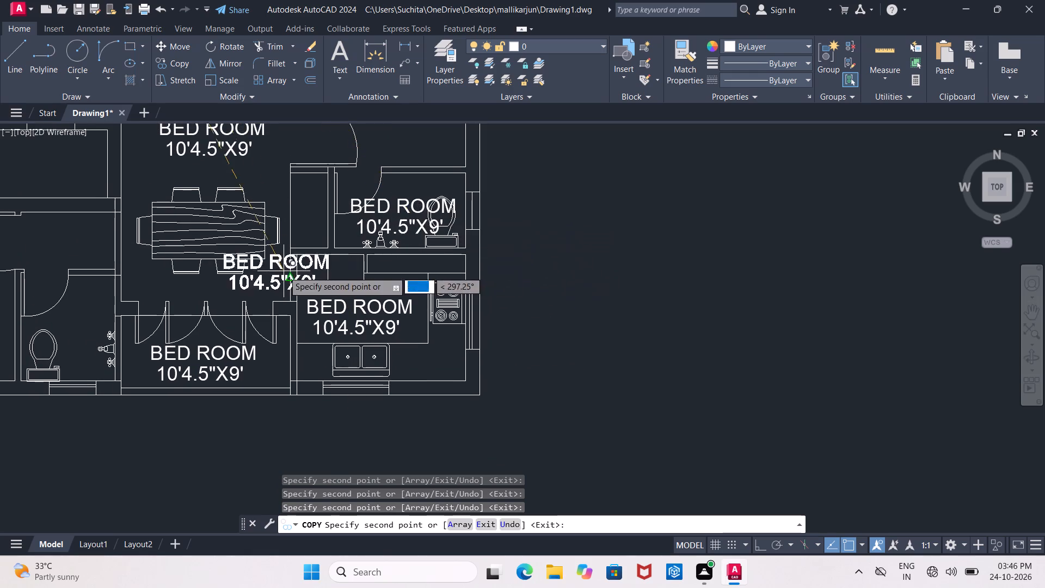
Place label copies in the toilet beside the bottom balcony and in the bottom-left bedroom.
middle_drag(283, 269, 480, 213)
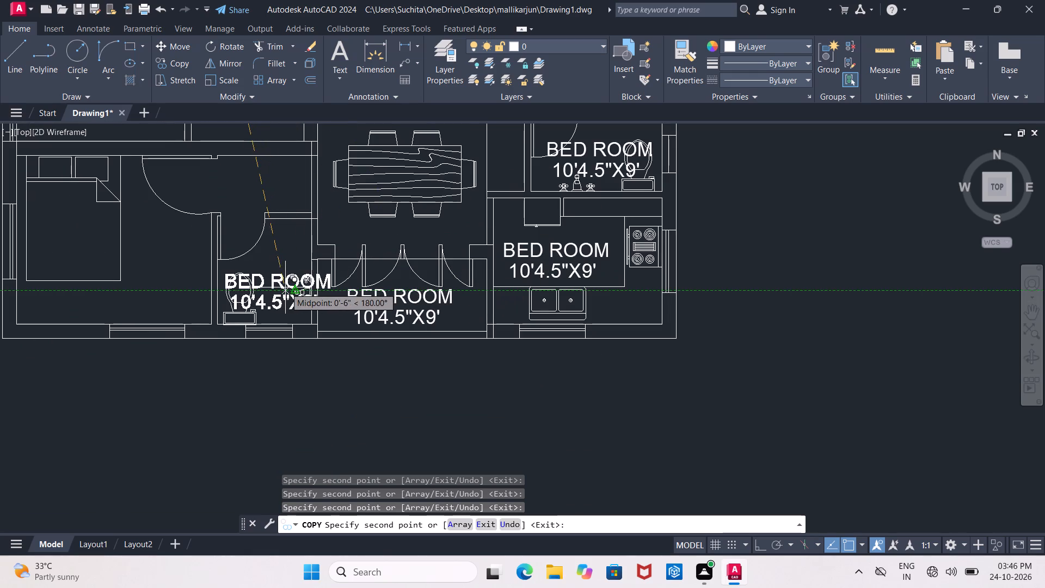
click(280, 286)
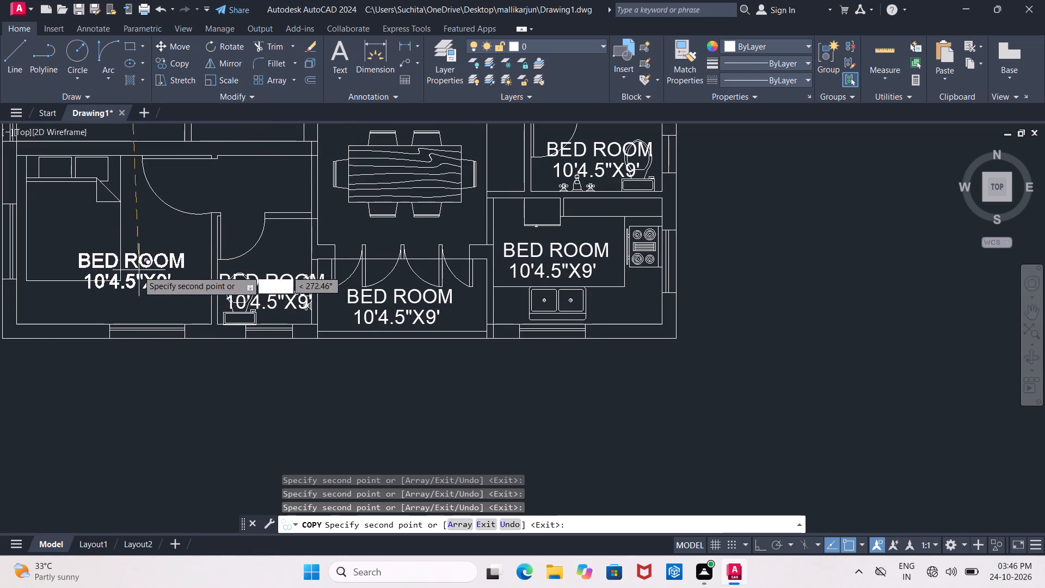
click(138, 271)
Place label copies in the left apartment's utility space below the kitchen, its lower bedroom, its kitchen and the adjoining toilet.
middle_drag(168, 218, 160, 400)
click(249, 286)
middle_drag(204, 280, 200, 363)
click(91, 342)
click(232, 224)
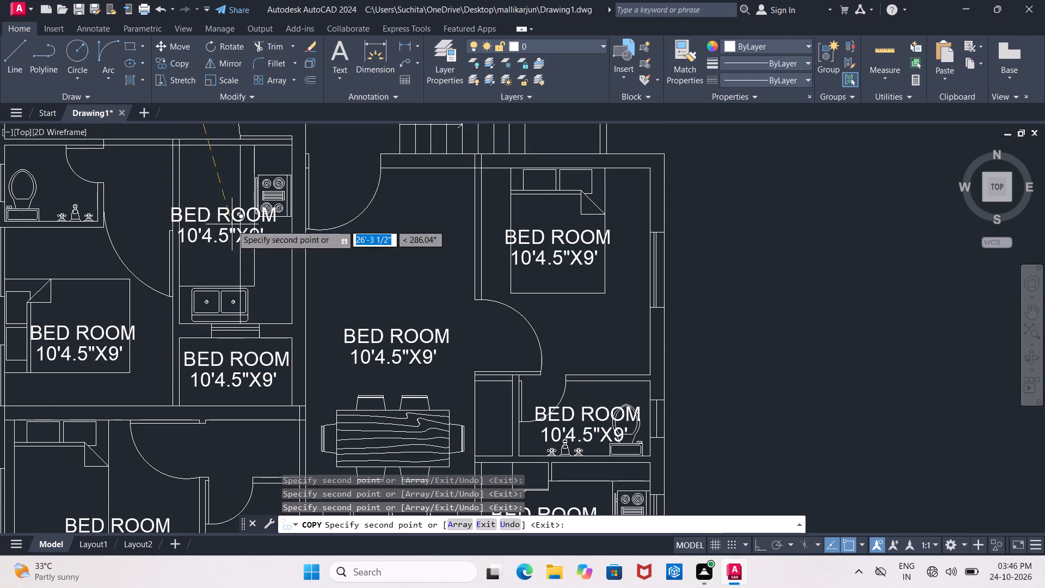
middle_drag(76, 226, 248, 335)
click(230, 305)
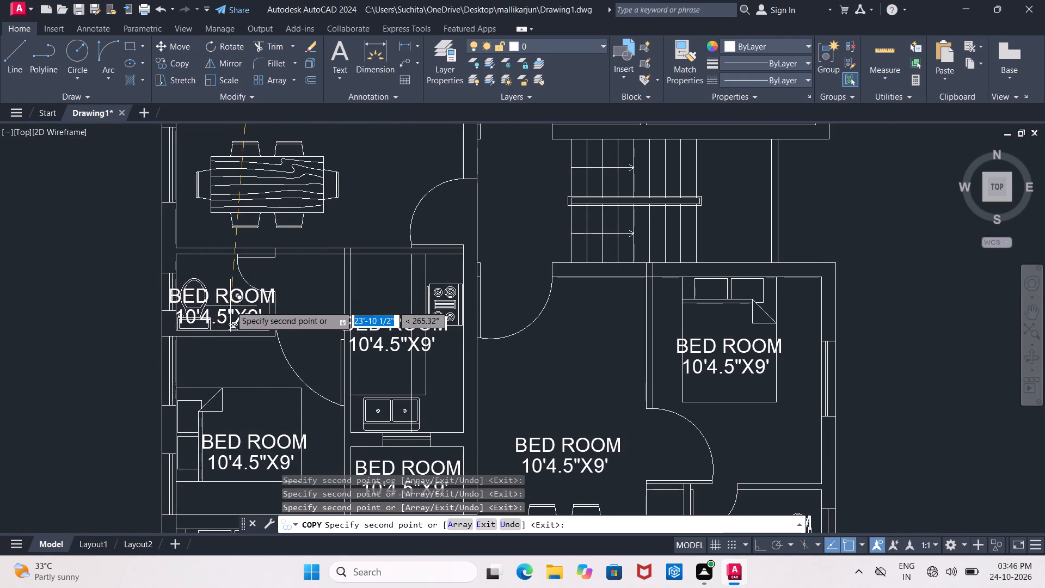
Place label copies above the left apartment's dining table, in its upper toilet, and on and below the bed in its upper bedroom.
middle_drag(265, 368, 261, 419)
middle_drag(287, 222, 253, 361)
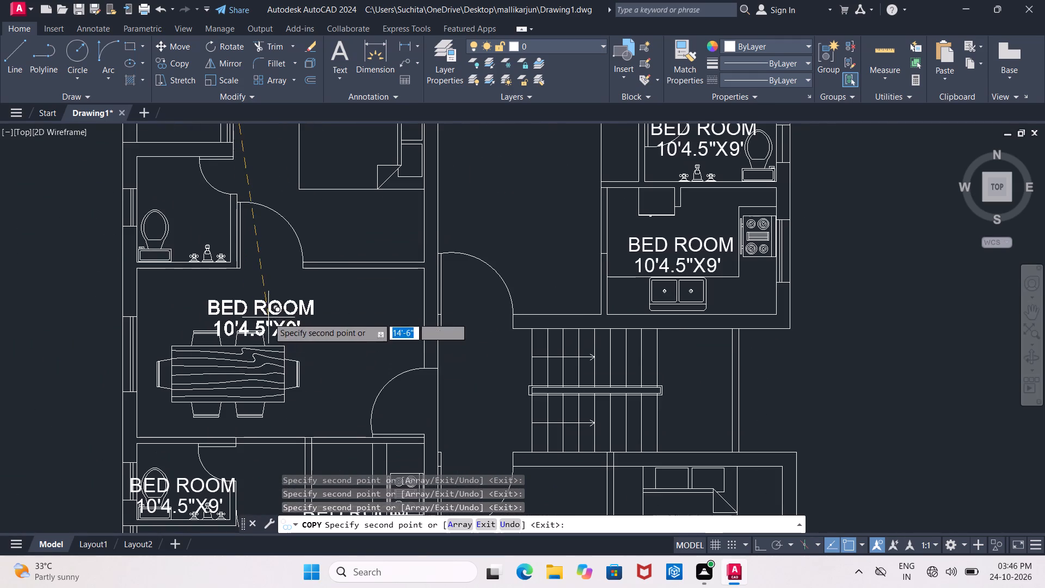
click(268, 317)
middle_drag(223, 334, 224, 441)
click(198, 333)
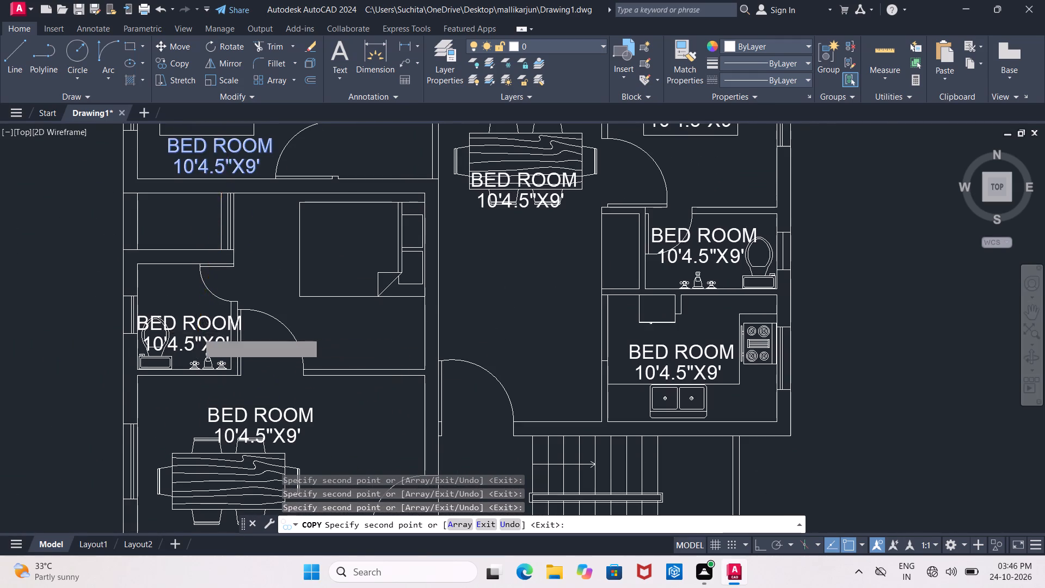
click(328, 265)
click(386, 341)
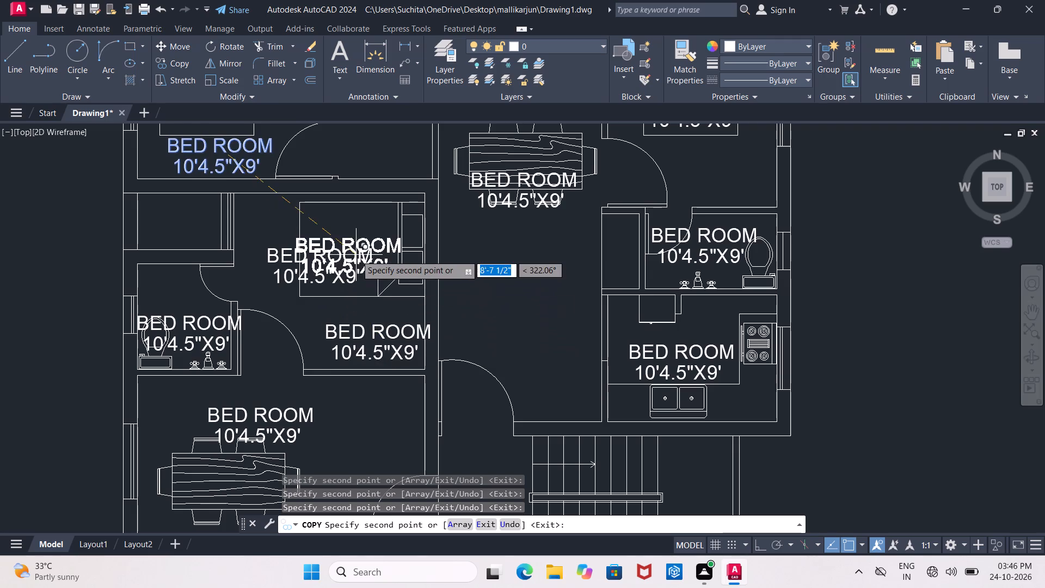
middle_drag(352, 264, 335, 291)
middle_drag(339, 211, 309, 333)
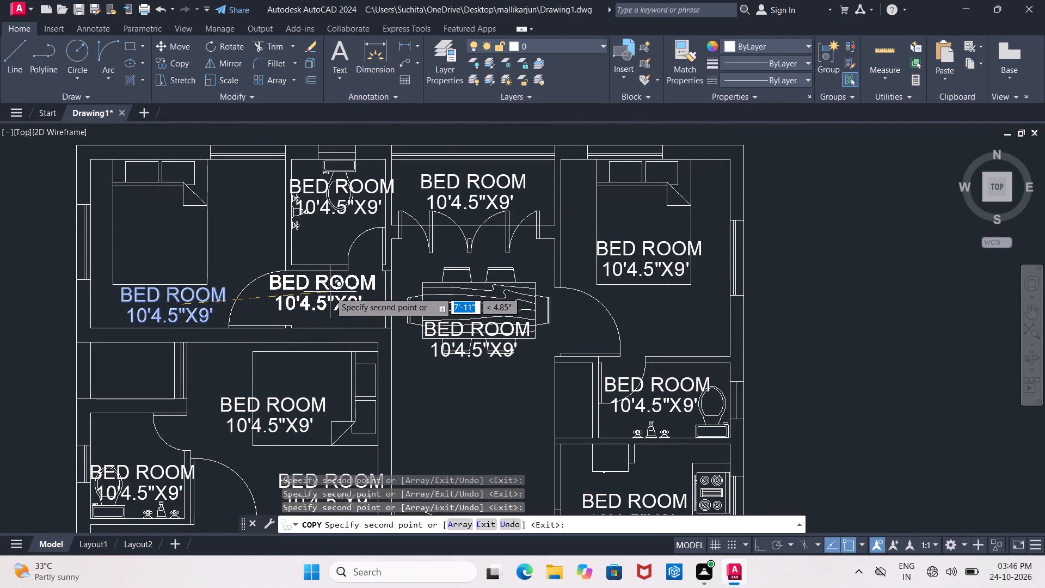
key(Escape)
Erase both lines of the extra label below the bed in the left apartment's upper bedroom.
scroll(331, 367, down, 1)
middle_drag(331, 367, 283, 244)
scroll(285, 249, up, 1)
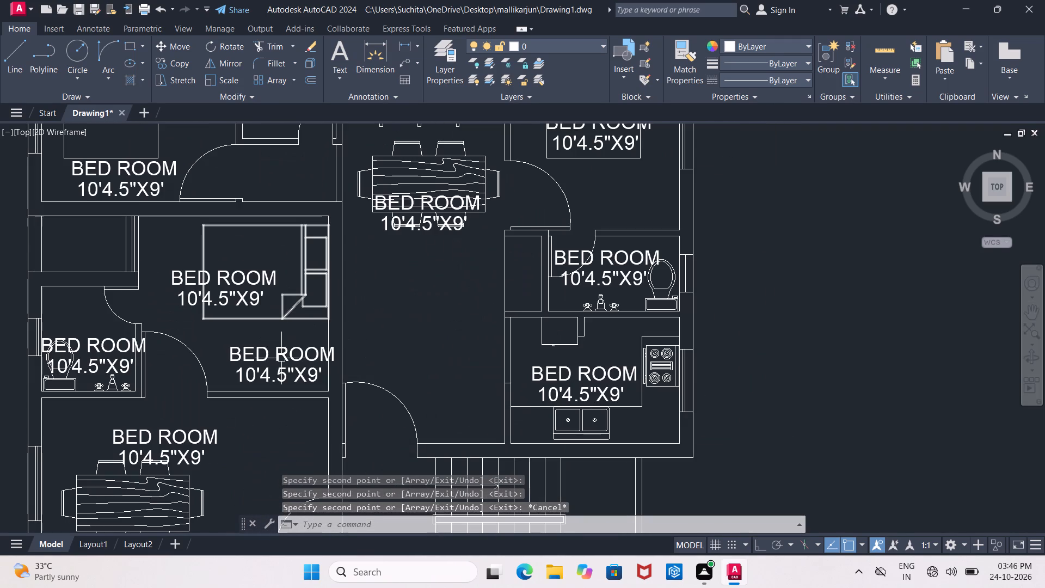
click(281, 358)
click(280, 371)
key(Delete)
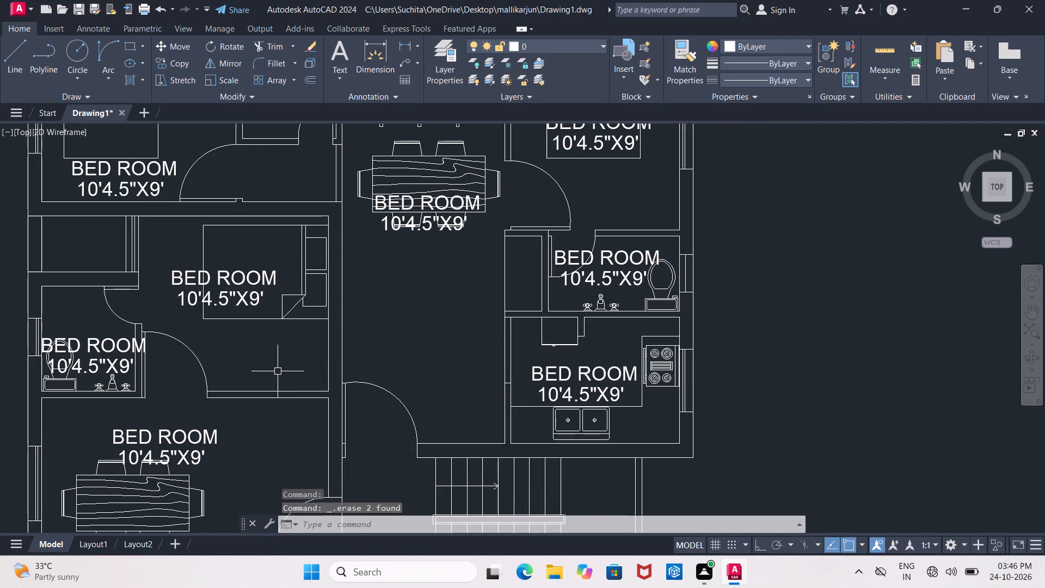
Scale down both label lines in the toilet beside the upper-left bedroom about a point on the toilet, so they fit between the walls.
middle_drag(292, 265, 290, 428)
scroll(275, 297, down, 1)
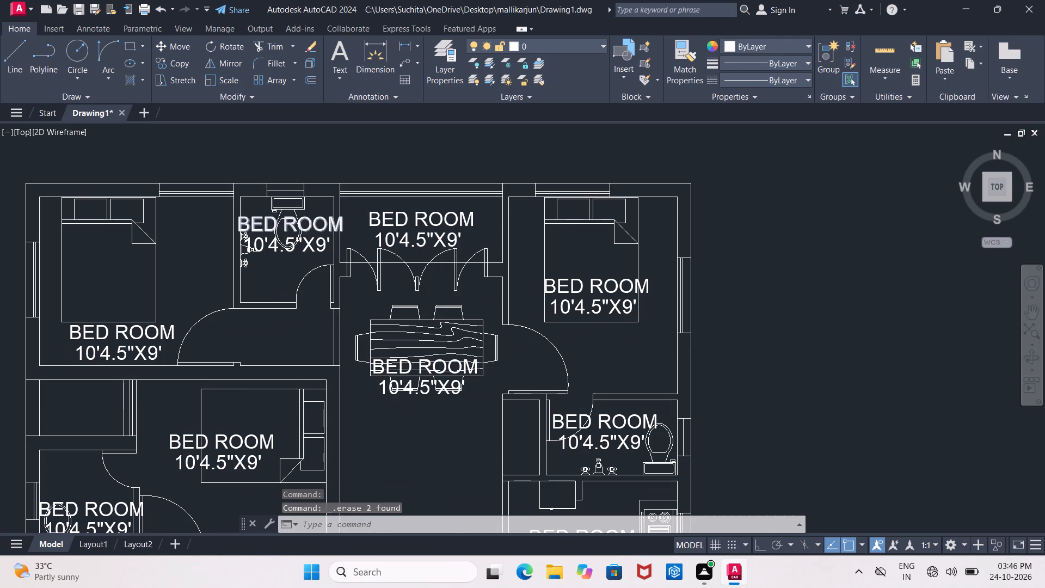
middle_drag(275, 297, 318, 265)
scroll(283, 266, up, 2)
middle_drag(302, 242, 240, 345)
scroll(240, 345, up, 1)
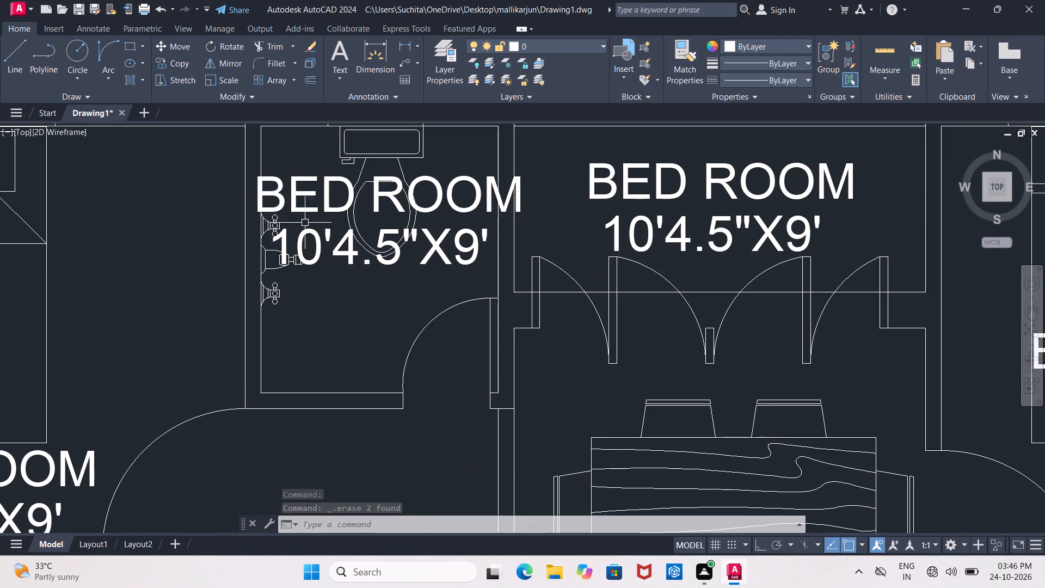
click(310, 201)
click(313, 201)
click(329, 209)
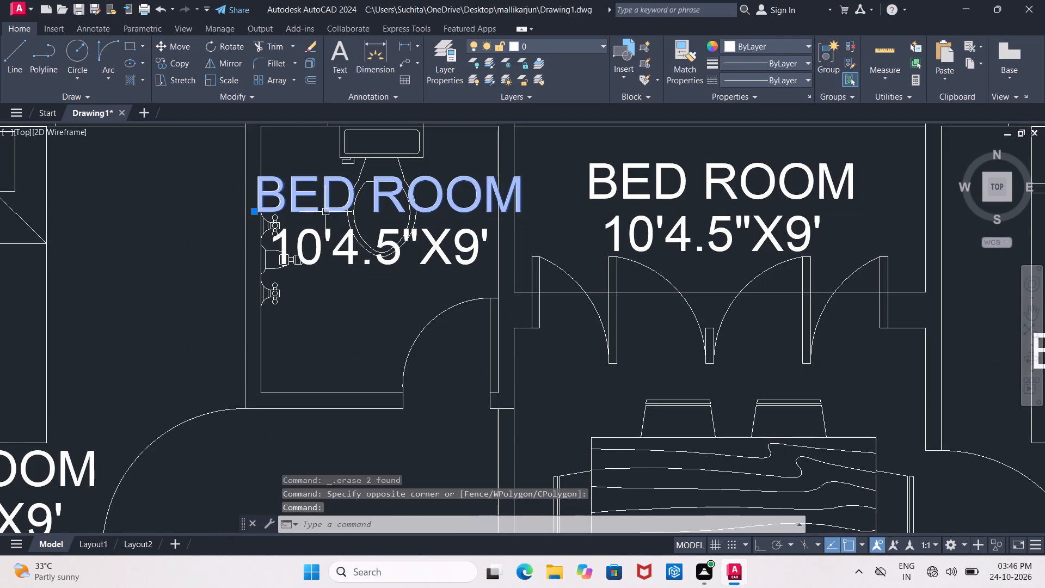
key(Escape)
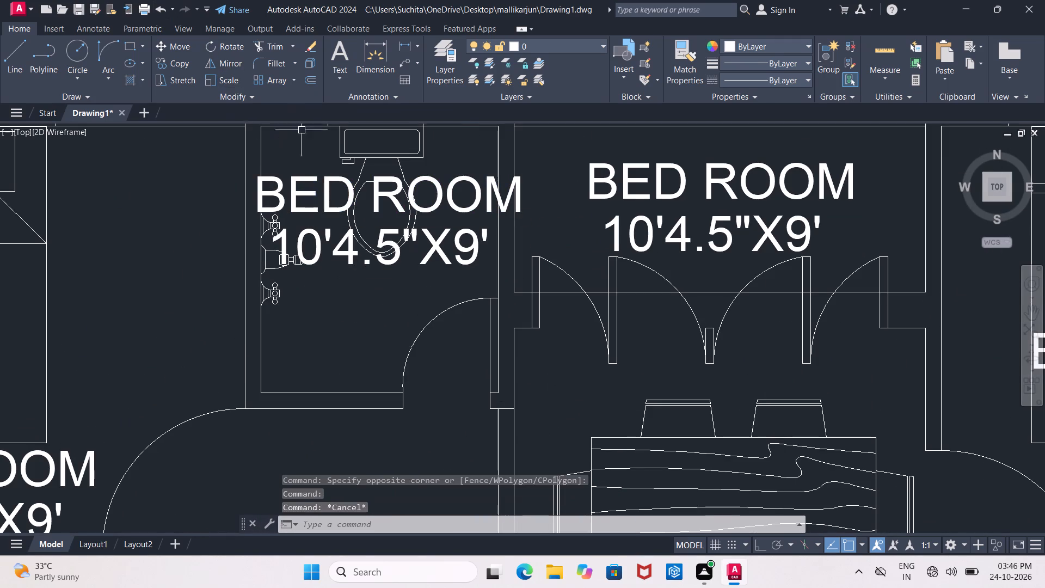
click(322, 203)
click(361, 255)
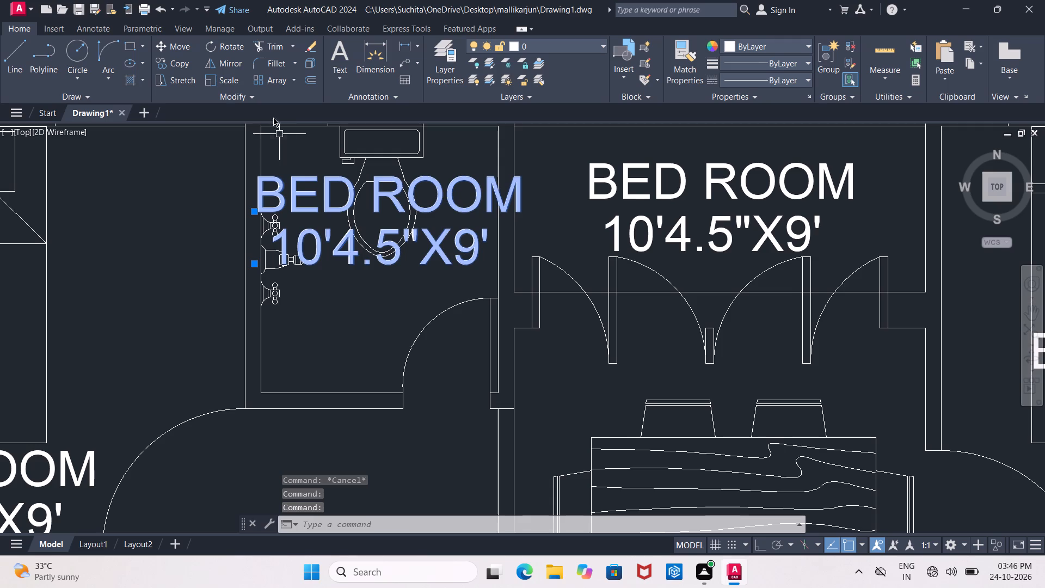
click(218, 79)
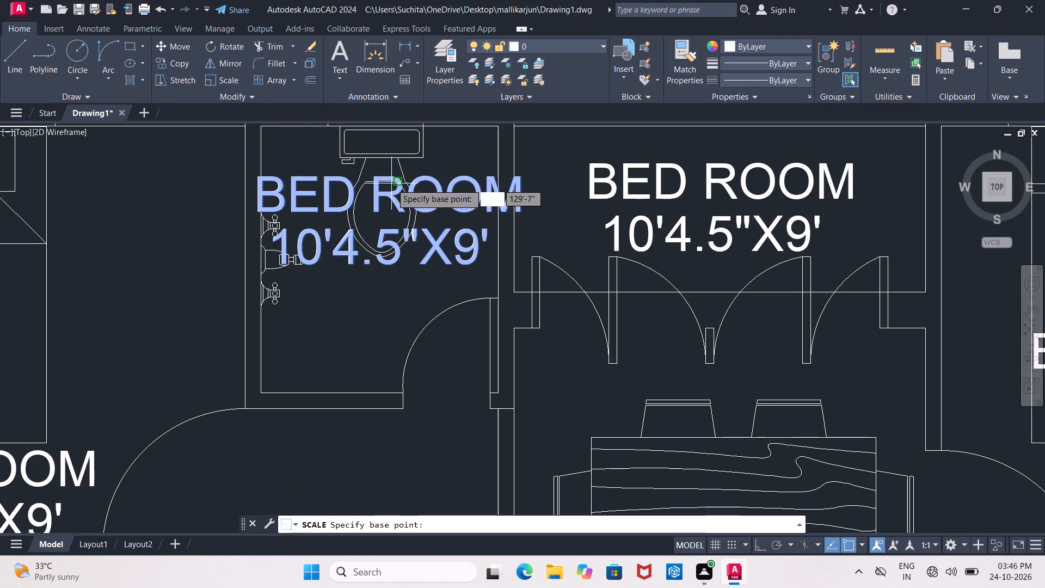
click(385, 183)
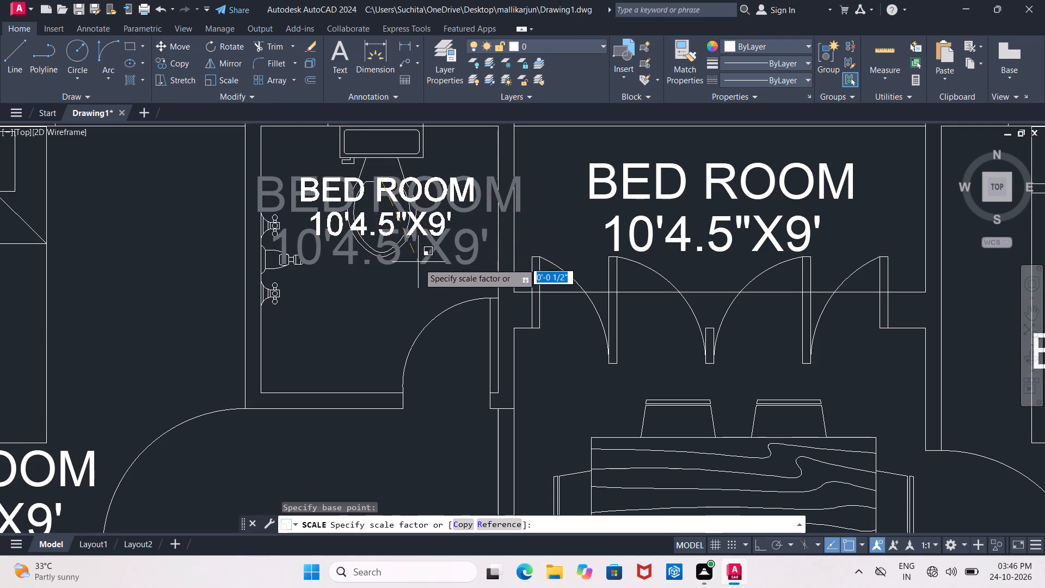
click(422, 280)
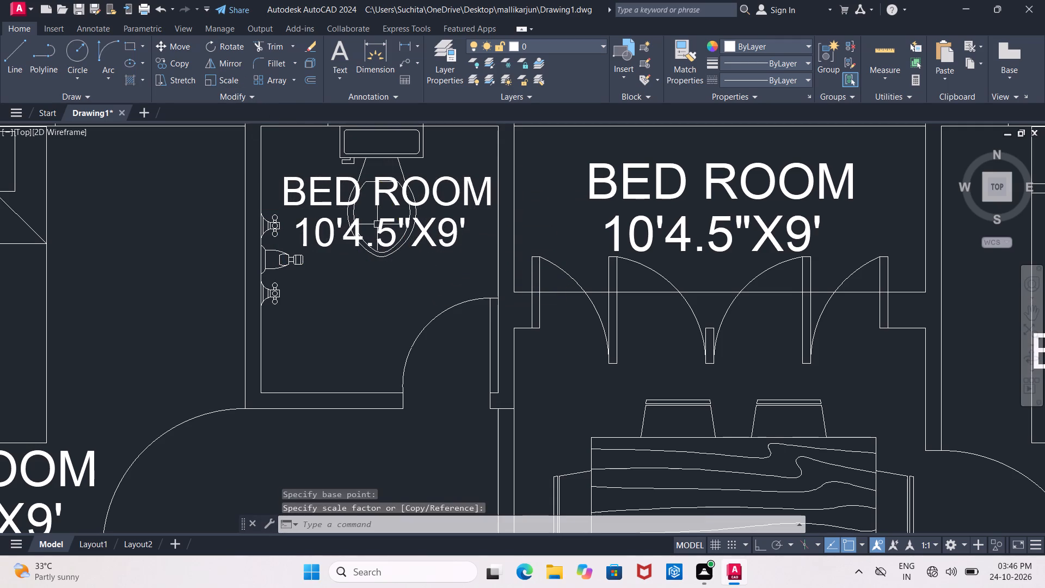
Change the room name in the toilet beside the upper-left bedroom to TOILET, indented with leading spaces to sit over the size line.
click(338, 197)
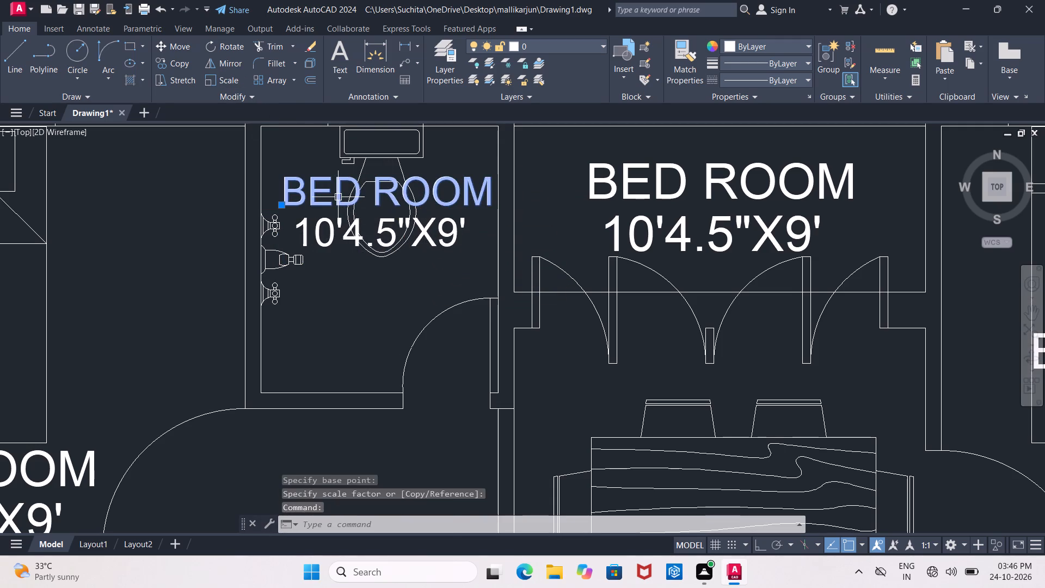
right_click(321, 198)
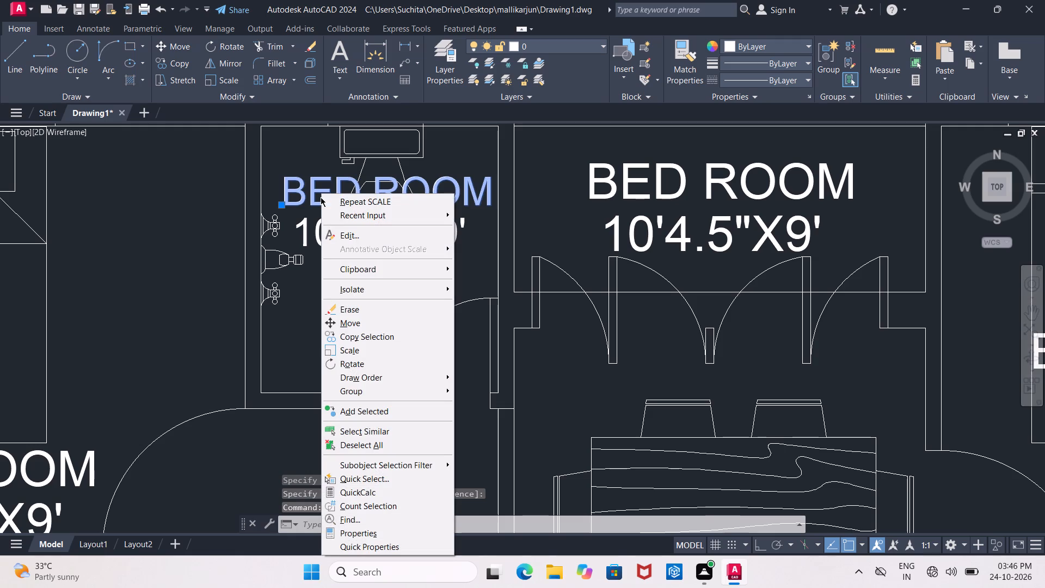
click(375, 239)
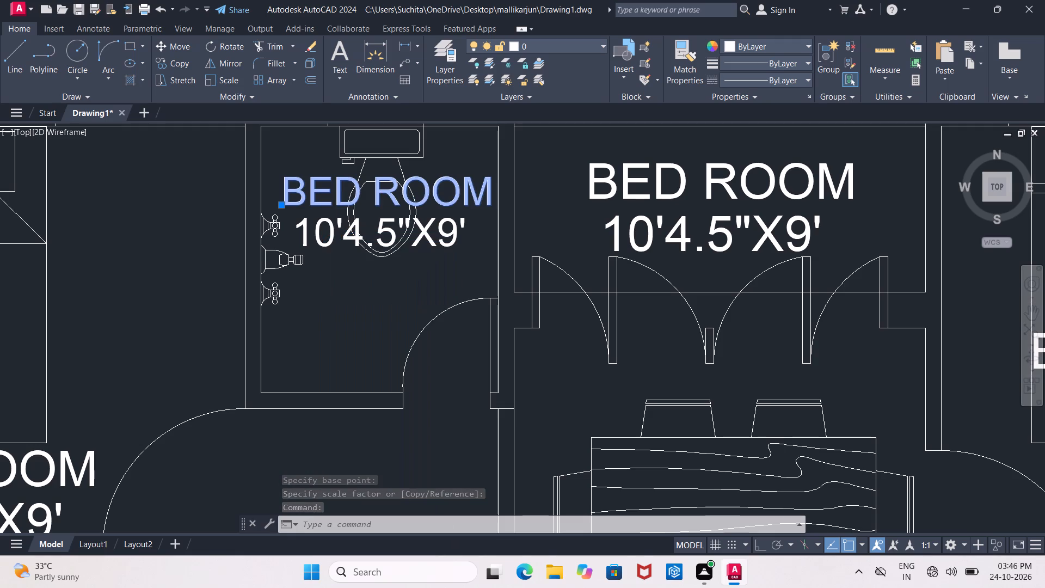
click(483, 191)
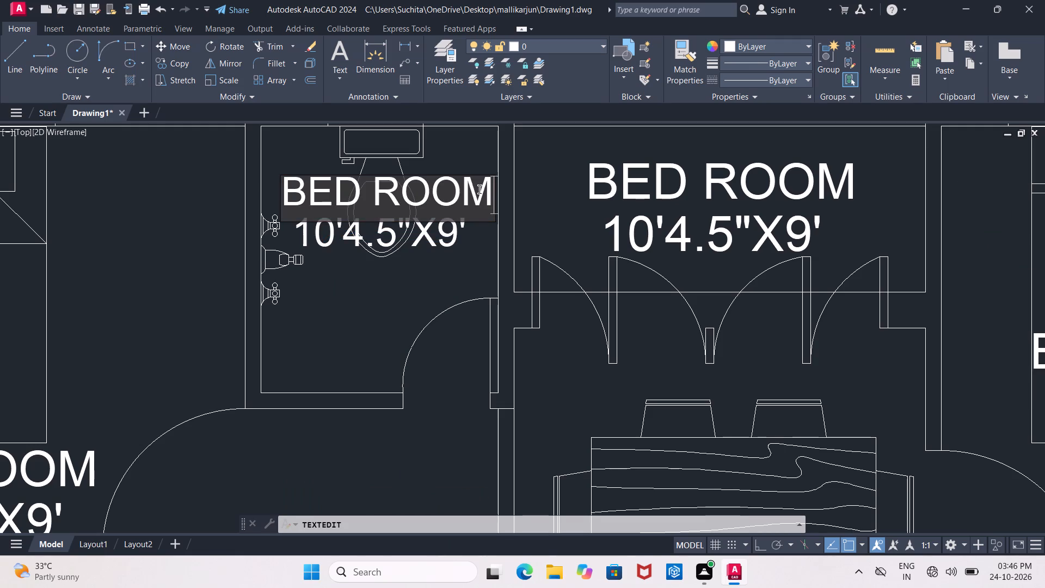
key(BackSpace)
key(BackSpace)
key(BackSpace)
key(BackSpace)
key(BackSpace)
key(BackSpace)
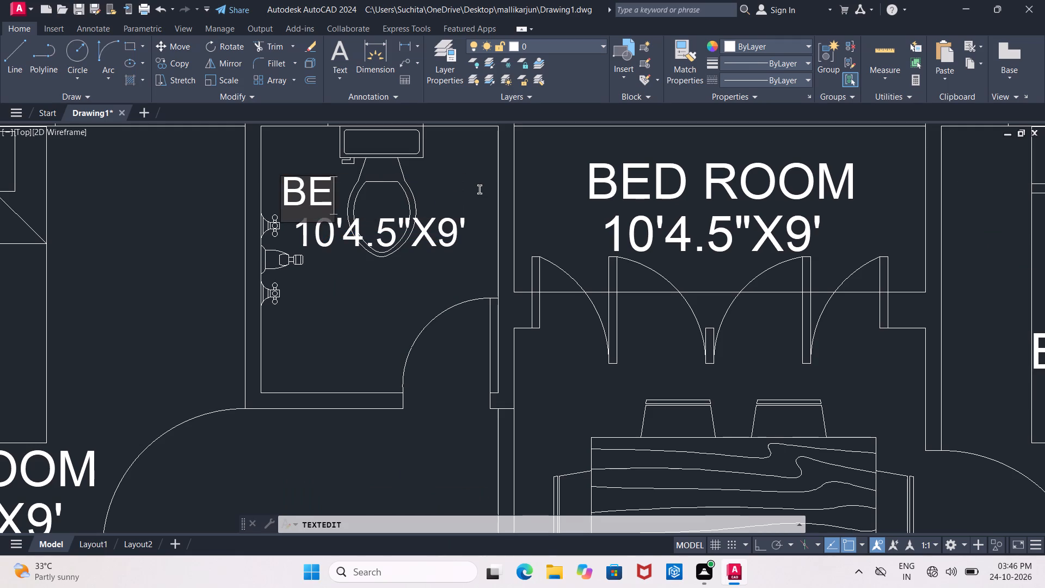
key(BackSpace)
key(BackSpace)
text(TOILET)
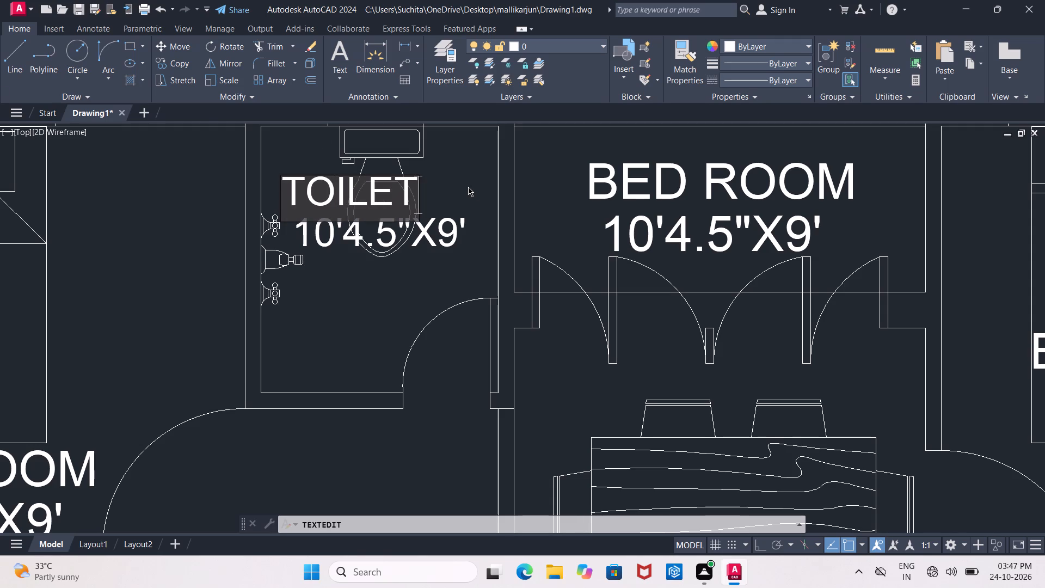
click(288, 201)
key(space)
key(space)
click(353, 277)
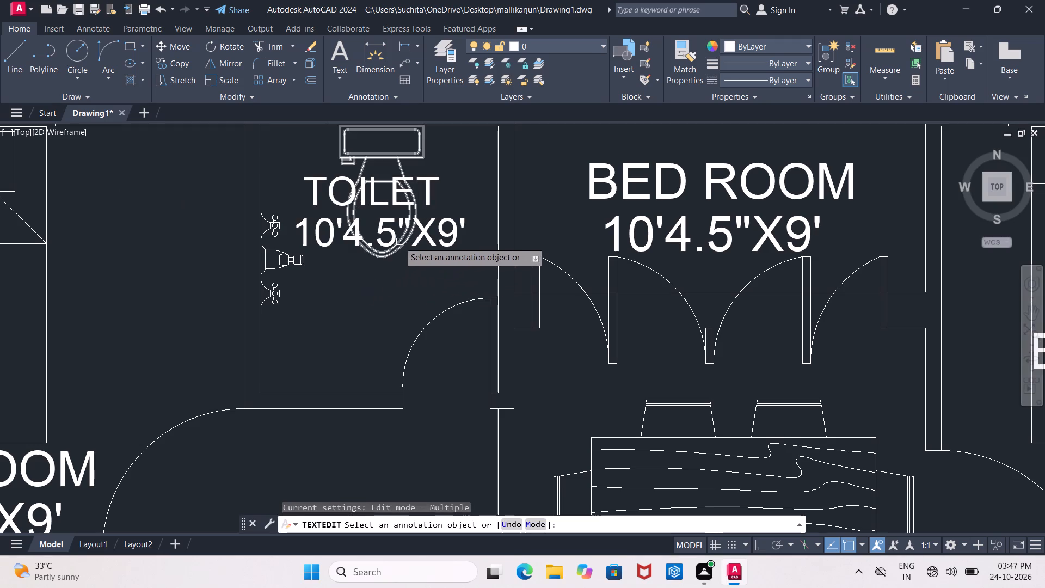
Replace the size line under the TOILET label with 5'X5'7.5", indented with leading spaces.
click(326, 248)
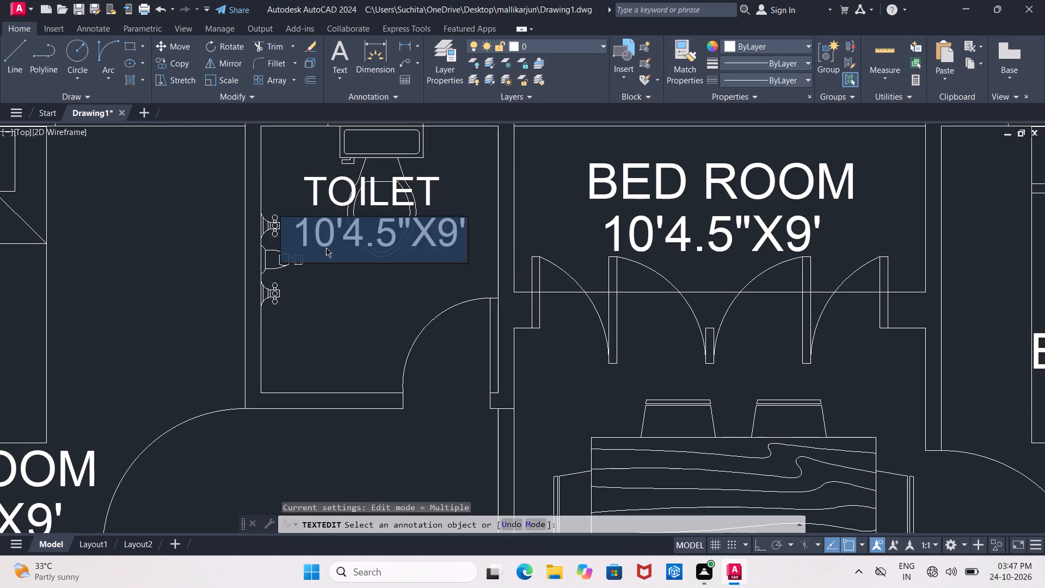
click(462, 240)
key(Right)
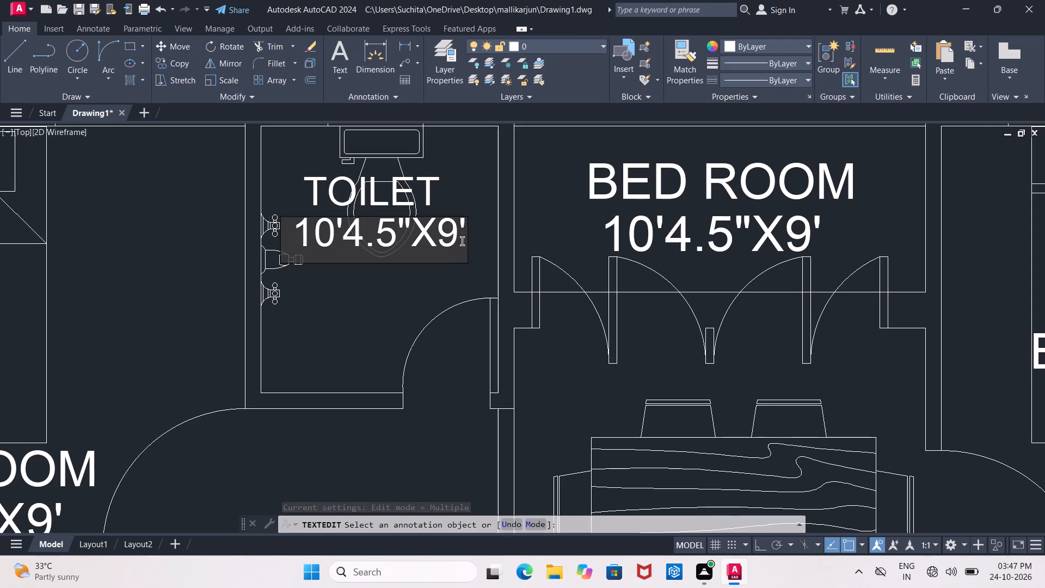
key(BackSpace)
key(BackSpace)
key(BackSpace)
key(BackSpace)
key(BackSpace)
key(BackSpace)
key(BackSpace)
key(BackSpace)
key(BackSpace)
key(BackSpace)
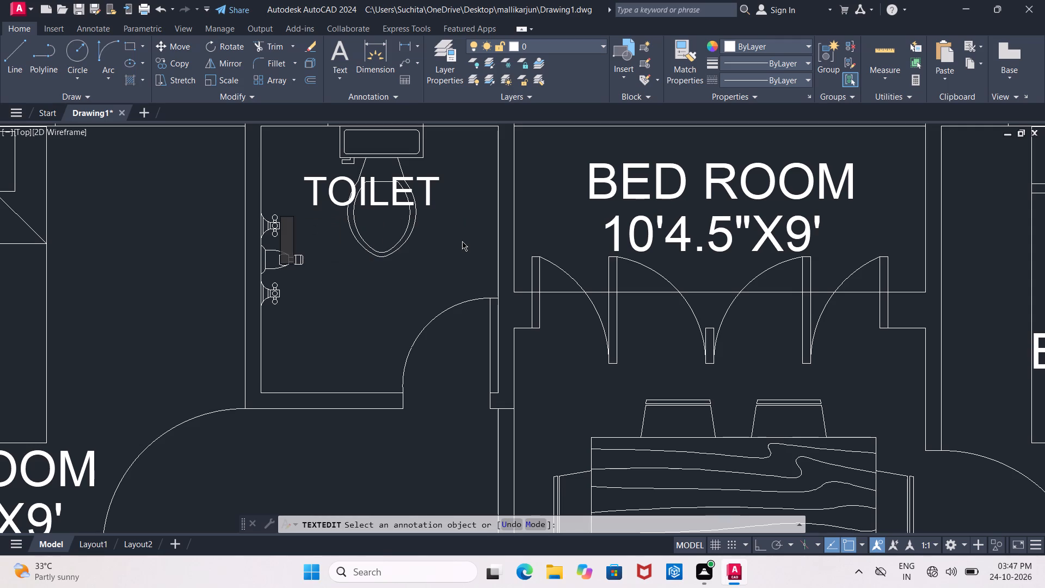
key(space)
key(space)
key(space)
key(BackSpace)
key(BackSpace)
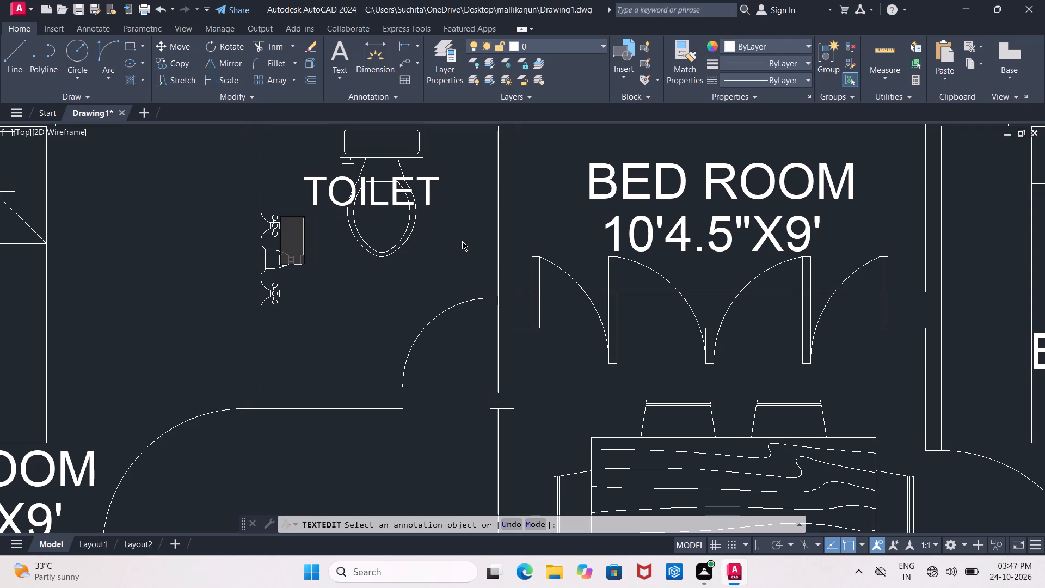
text(5')
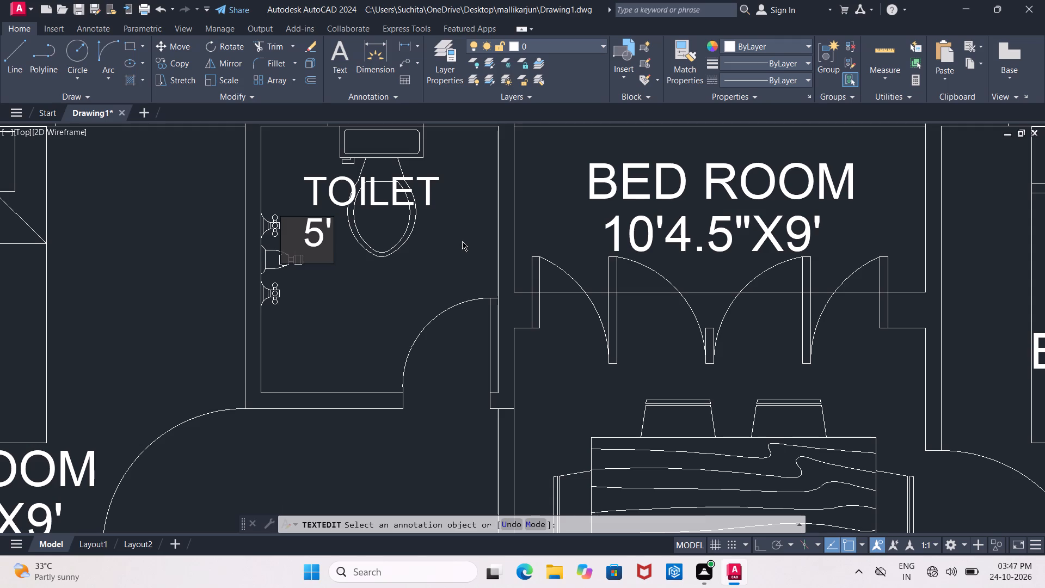
key(x)
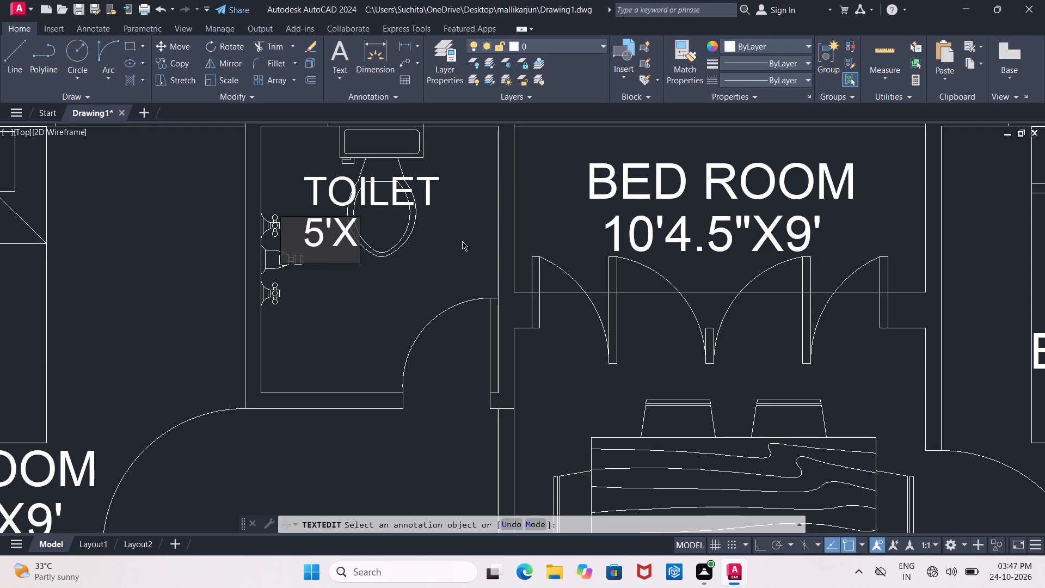
text(5')
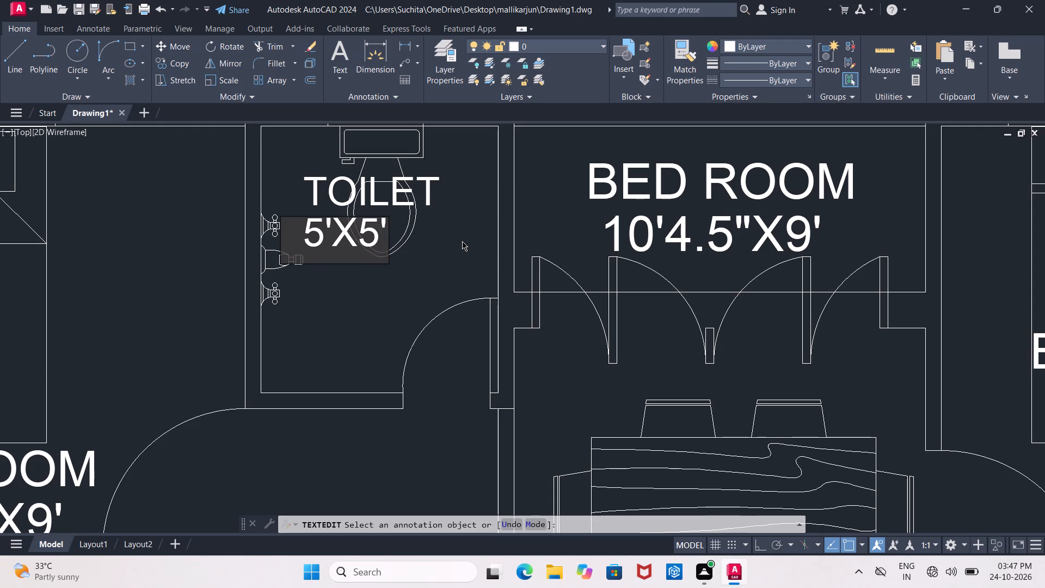
text(7.5")
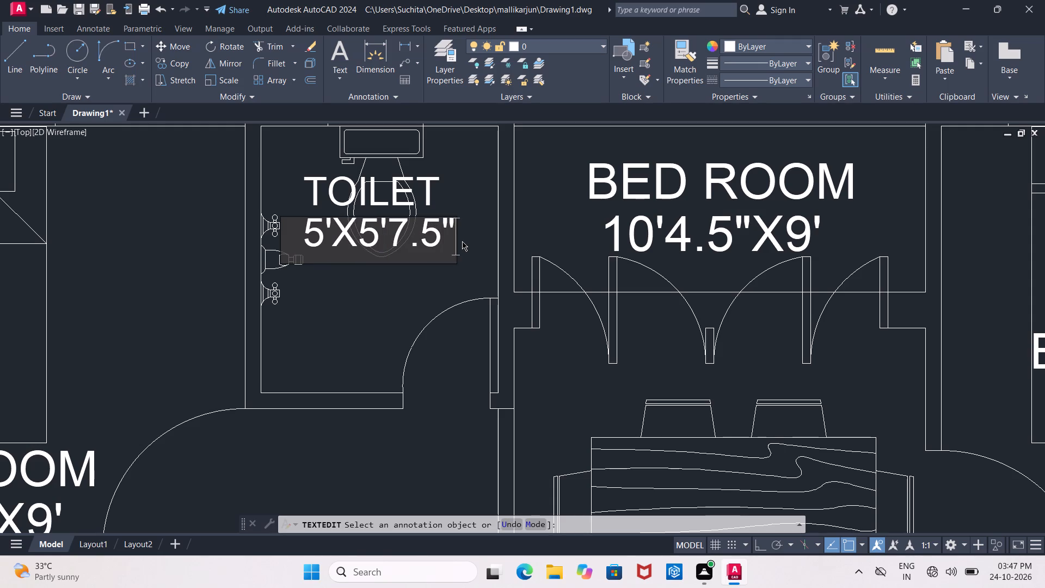
click(364, 283)
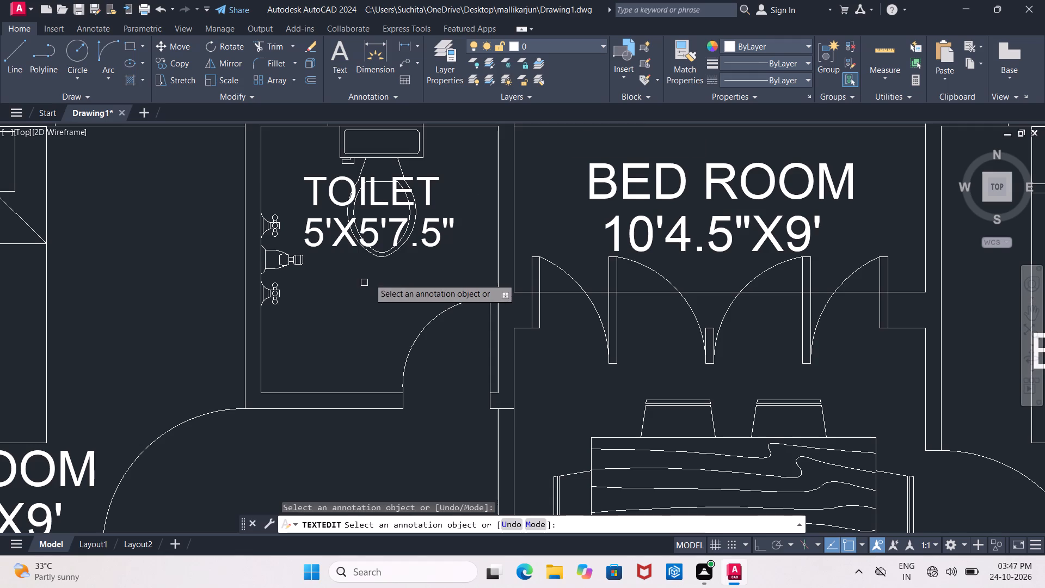
Open the room name of the label above the dining table's double doors for editing.
click(644, 176)
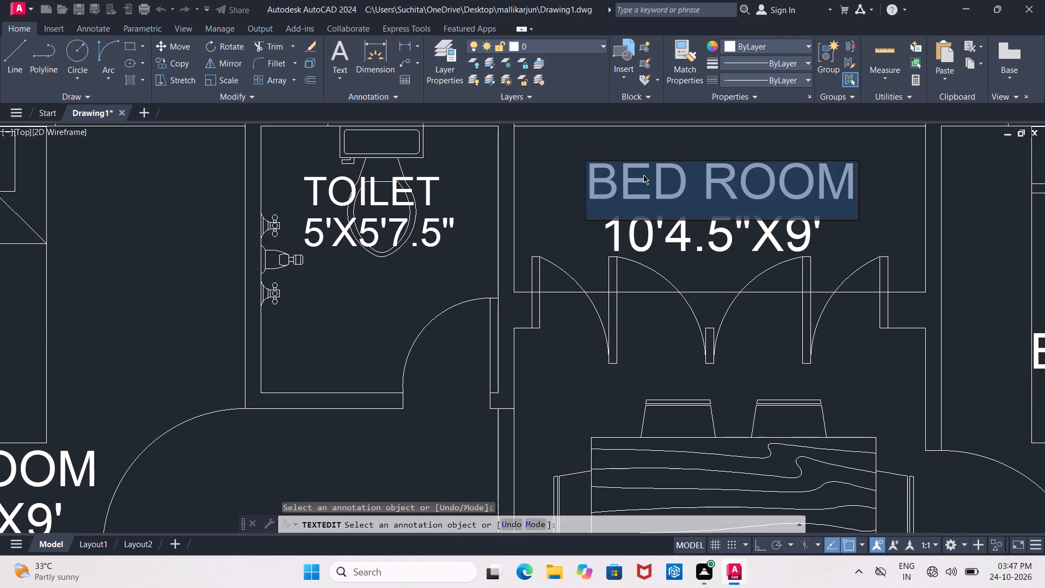
click(845, 182)
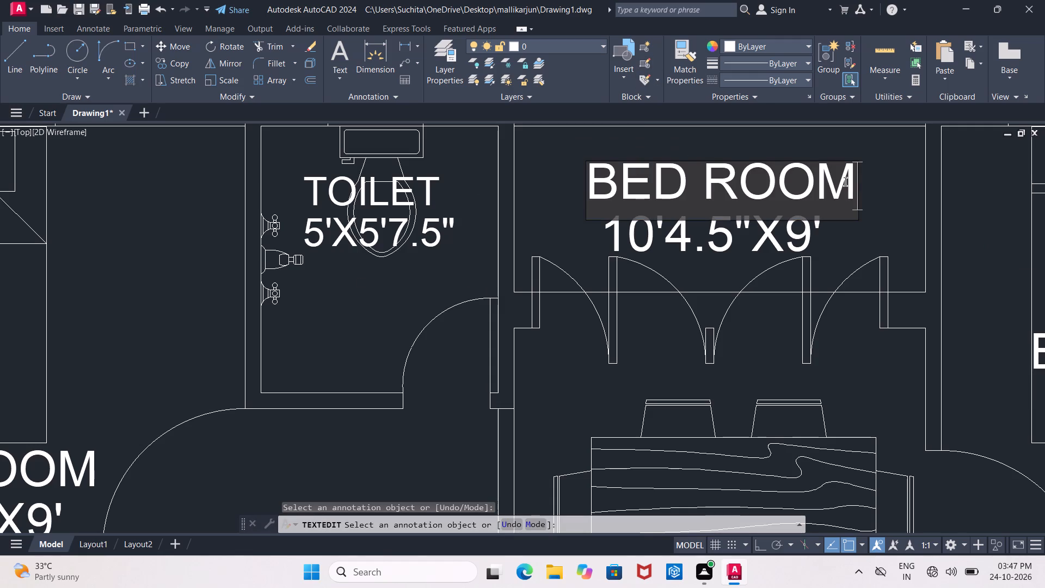
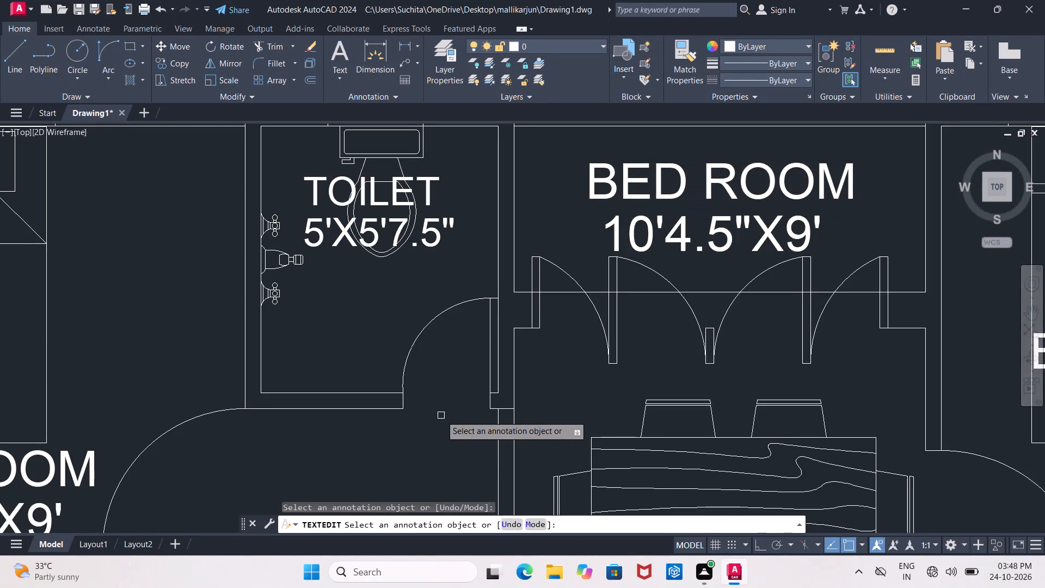
Save the drawing.
key(ctrl+s)
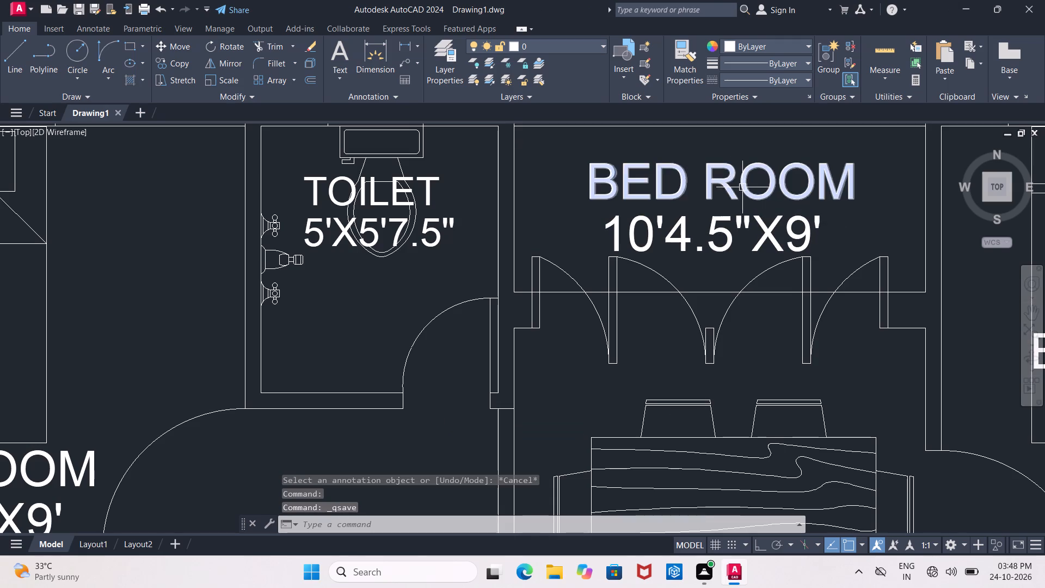
Open the BED ROOM name above the dining table's double doors for editing, with the text cursor at its end.
click(672, 180)
click(679, 191)
click(679, 194)
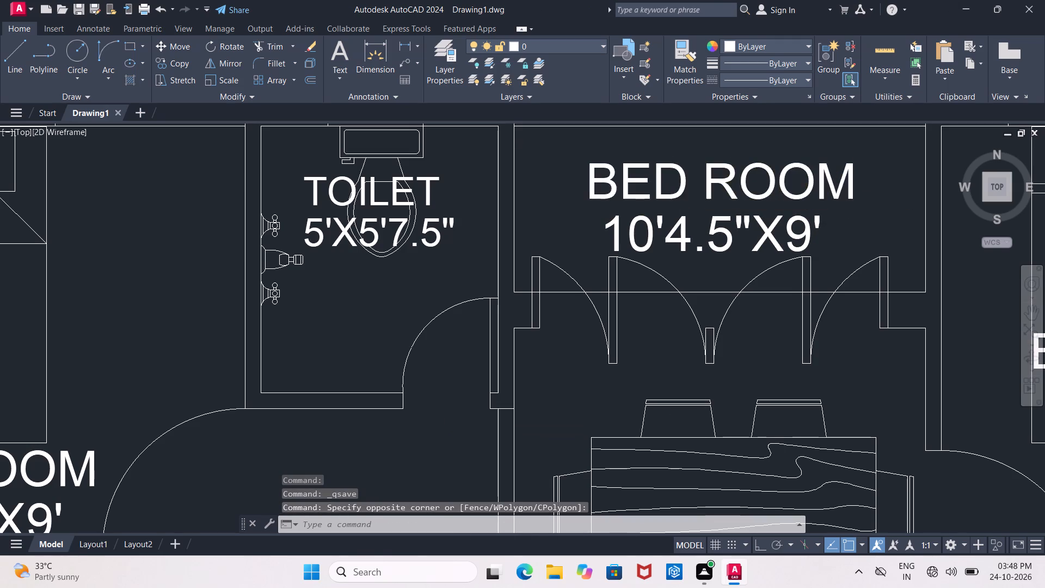
right_click(682, 196)
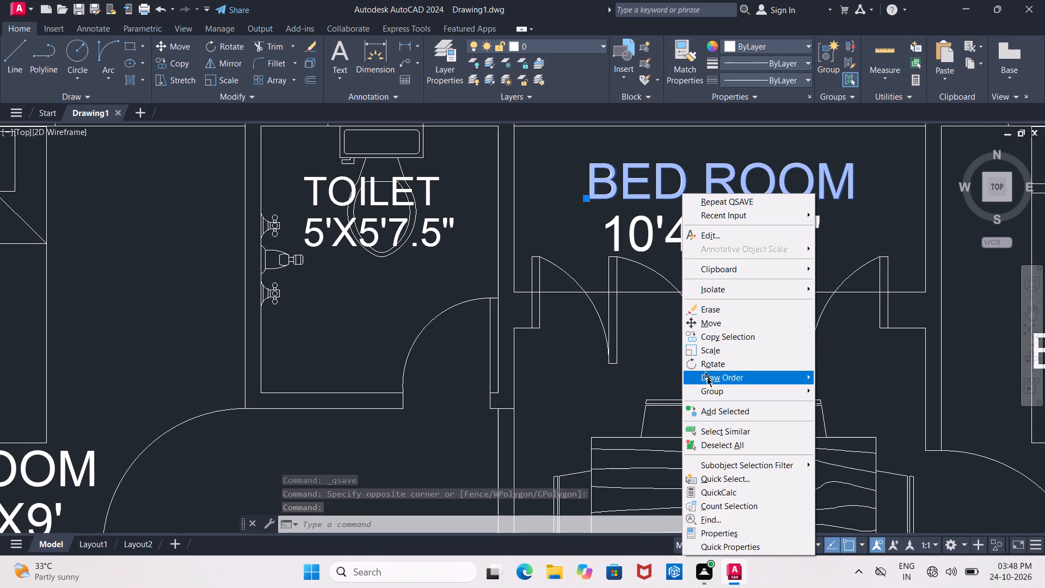
click(765, 234)
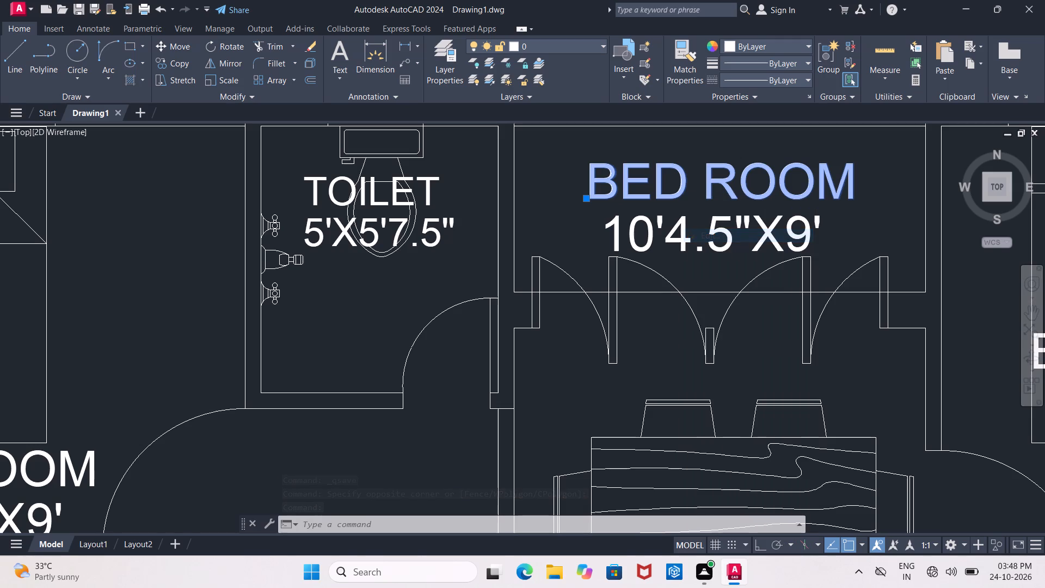
click(851, 179)
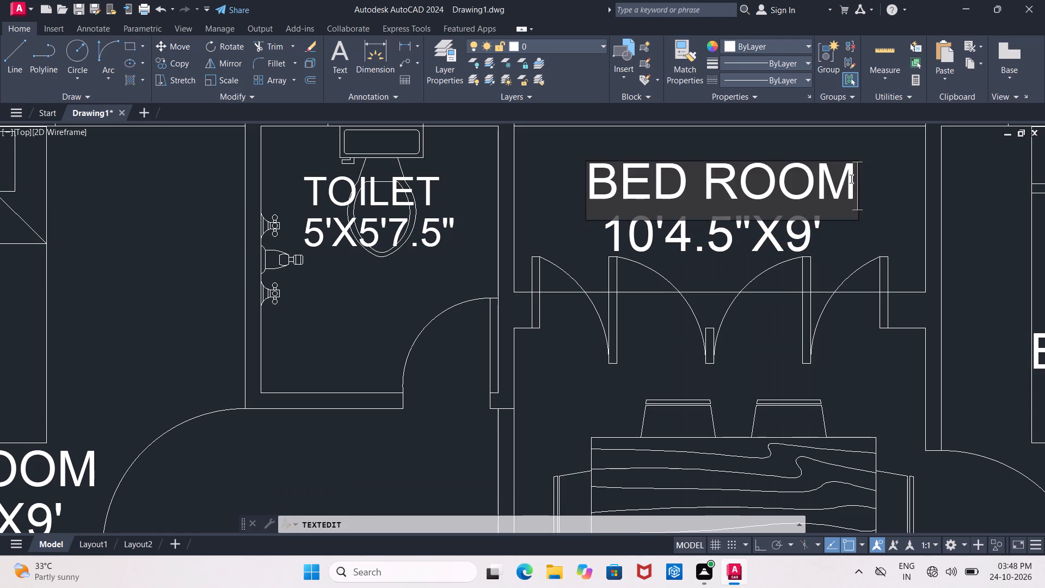
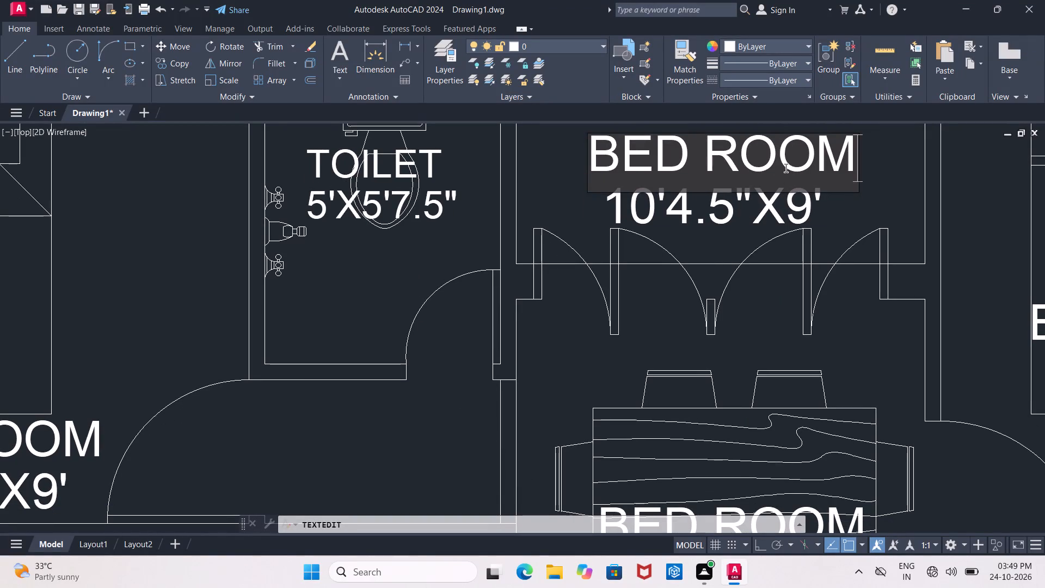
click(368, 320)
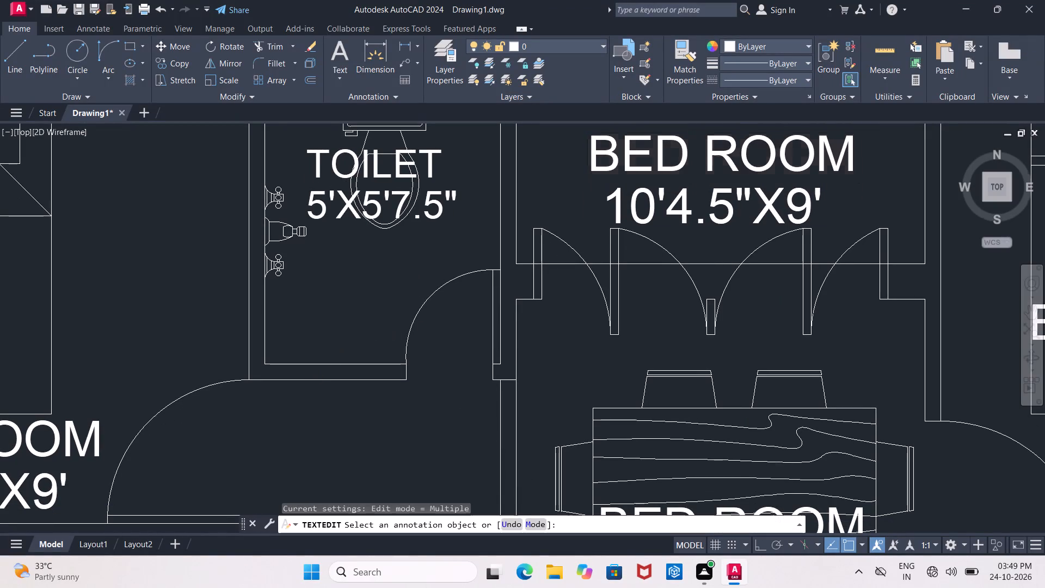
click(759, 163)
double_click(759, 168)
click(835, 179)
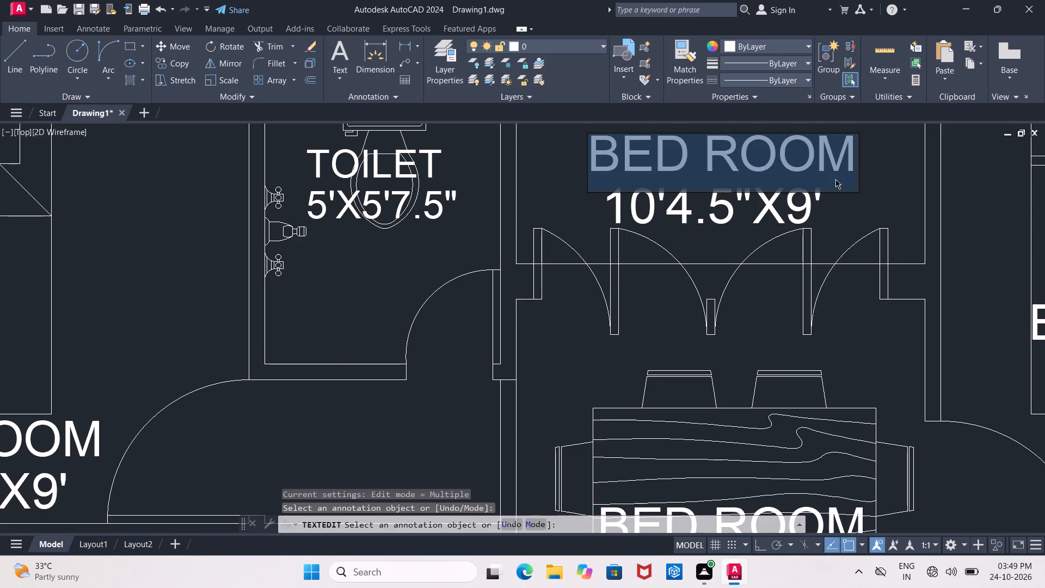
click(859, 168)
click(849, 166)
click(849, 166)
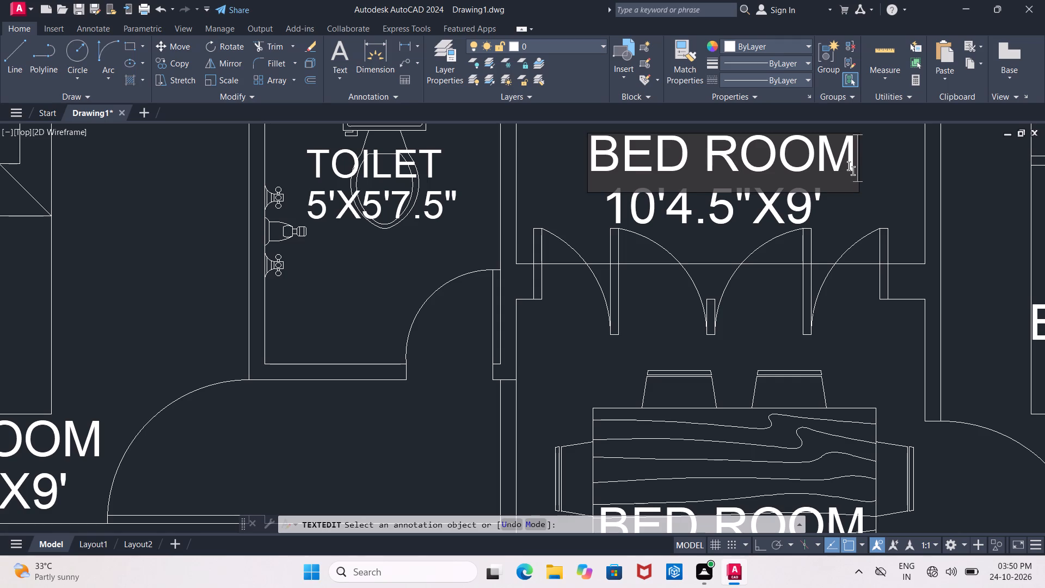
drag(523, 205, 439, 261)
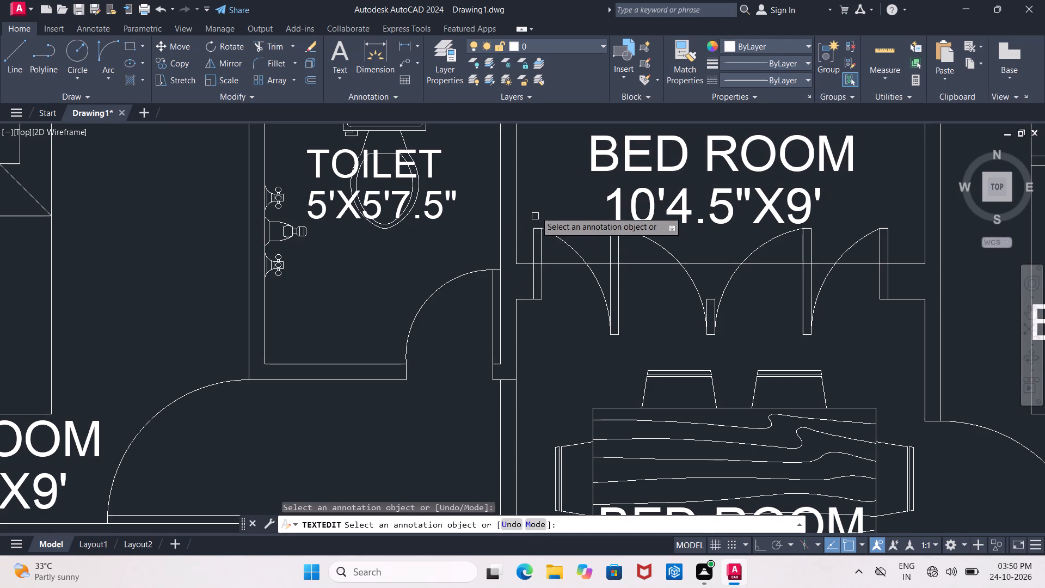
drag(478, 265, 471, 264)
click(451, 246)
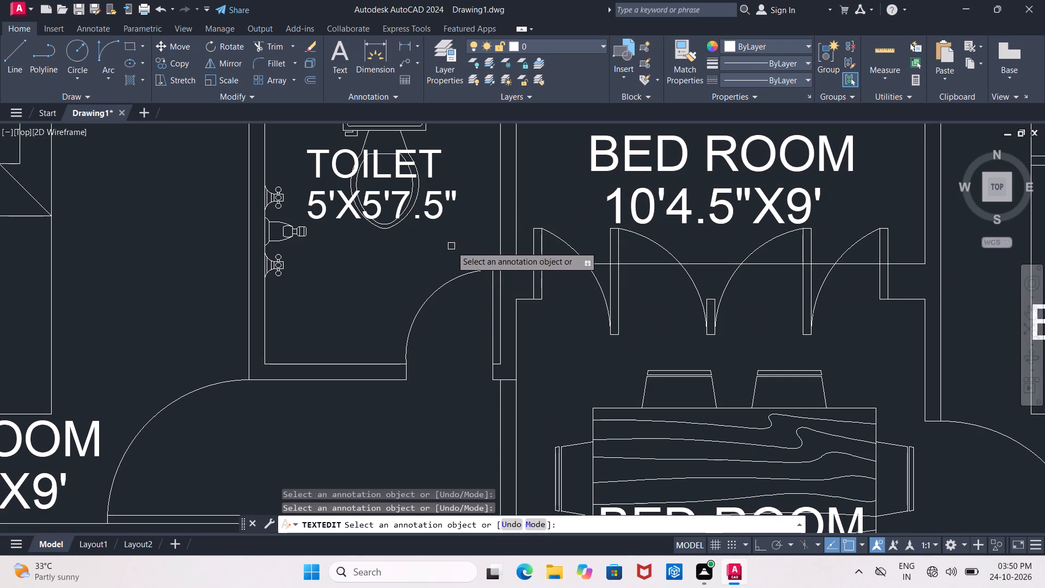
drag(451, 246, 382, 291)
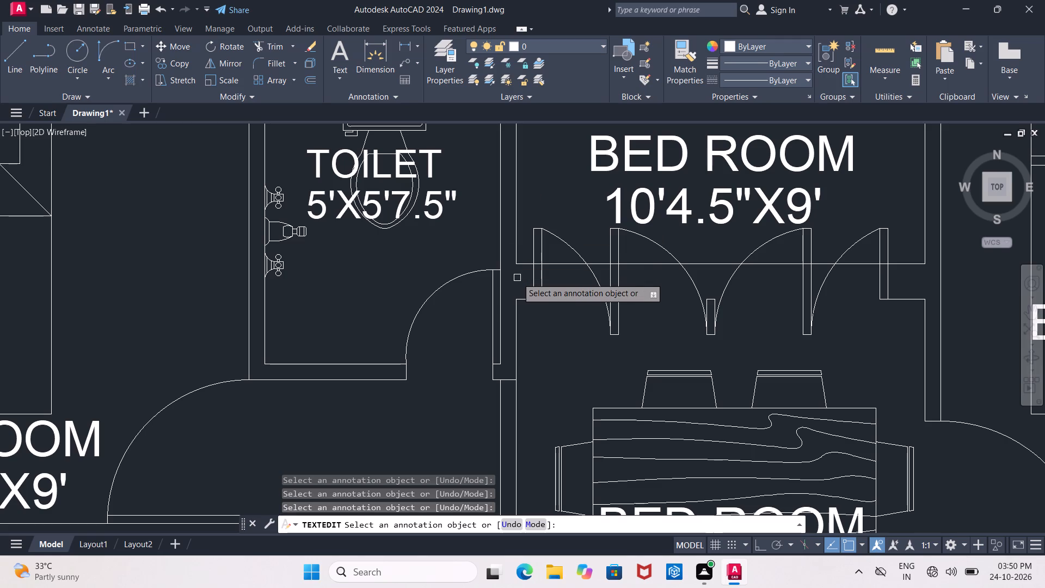
Rename the BED ROOM label above the dining table's double doors to BALCONY.
click(726, 154)
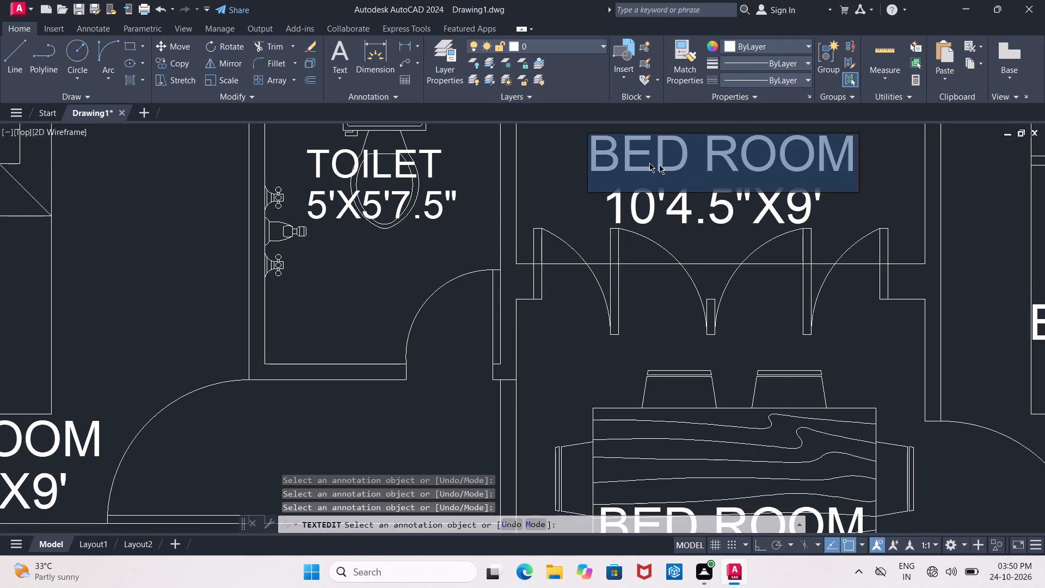
click(855, 144)
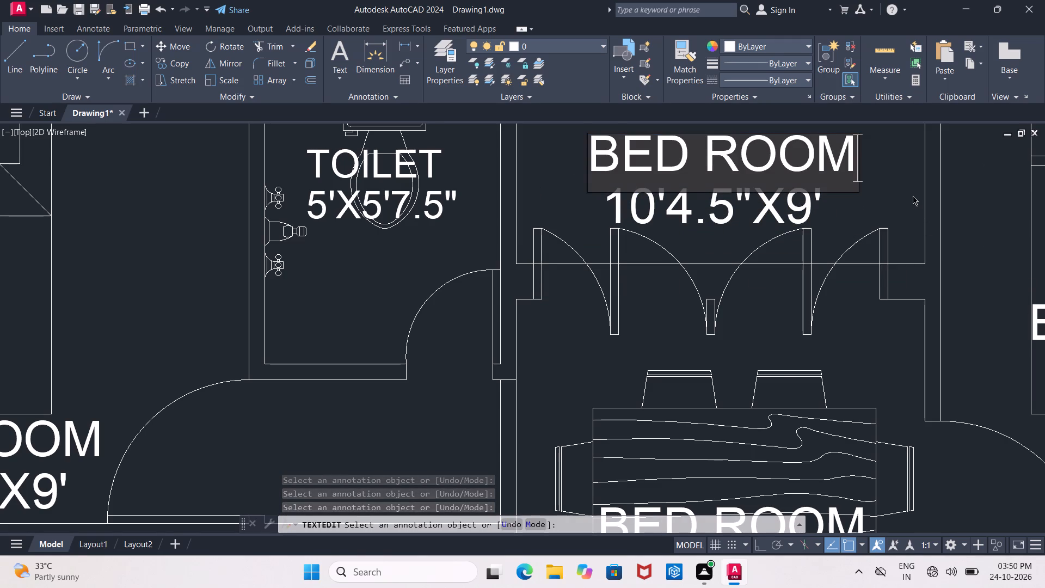
key(BackSpace)
key(BackSpace)
key(BackSpace)
key(BackSpace)
key(BackSpace)
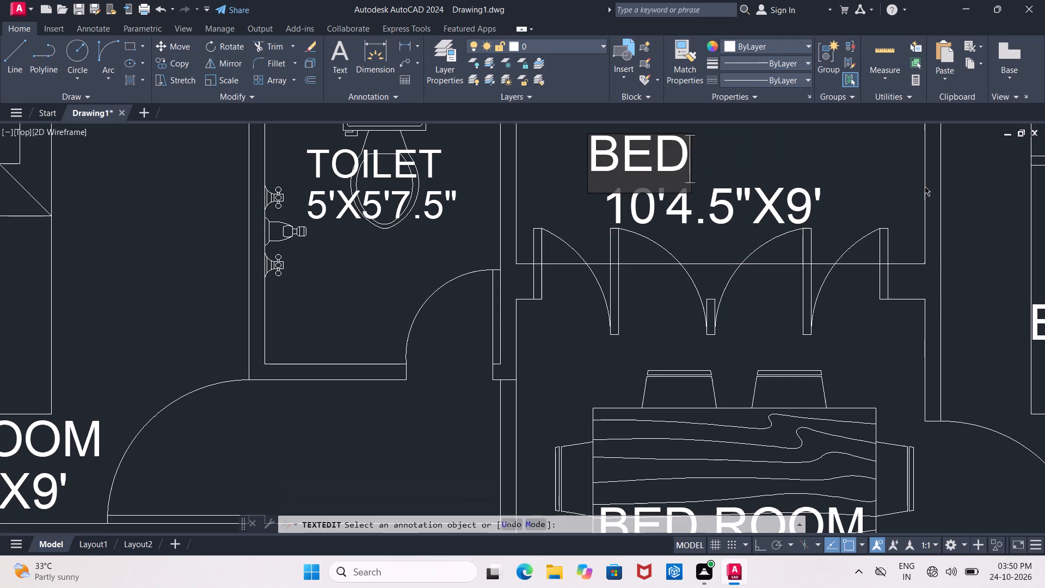
key(BackSpace)
key(BackSpace)
key(BackSpace)
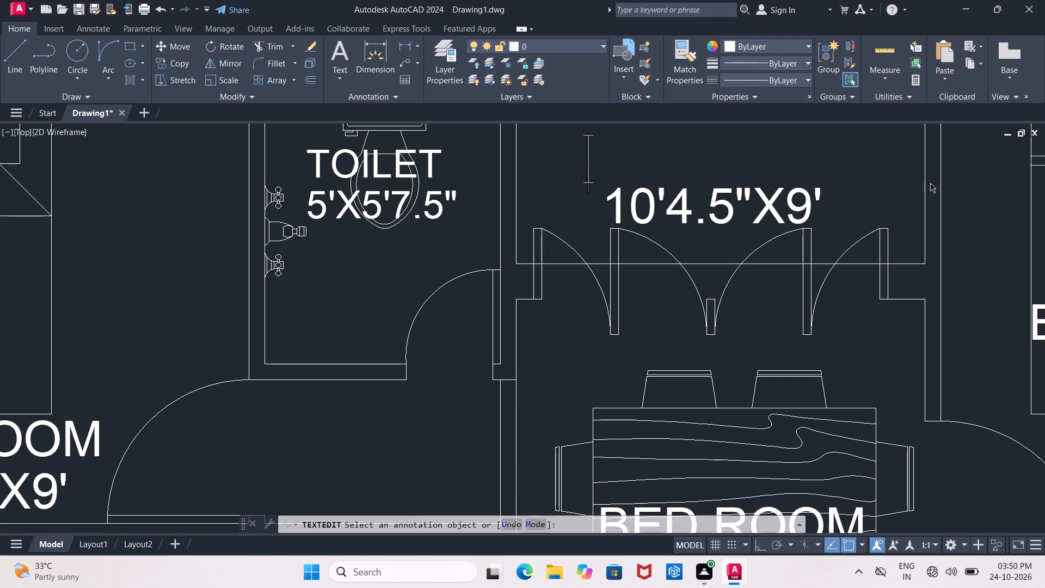
text(BA)
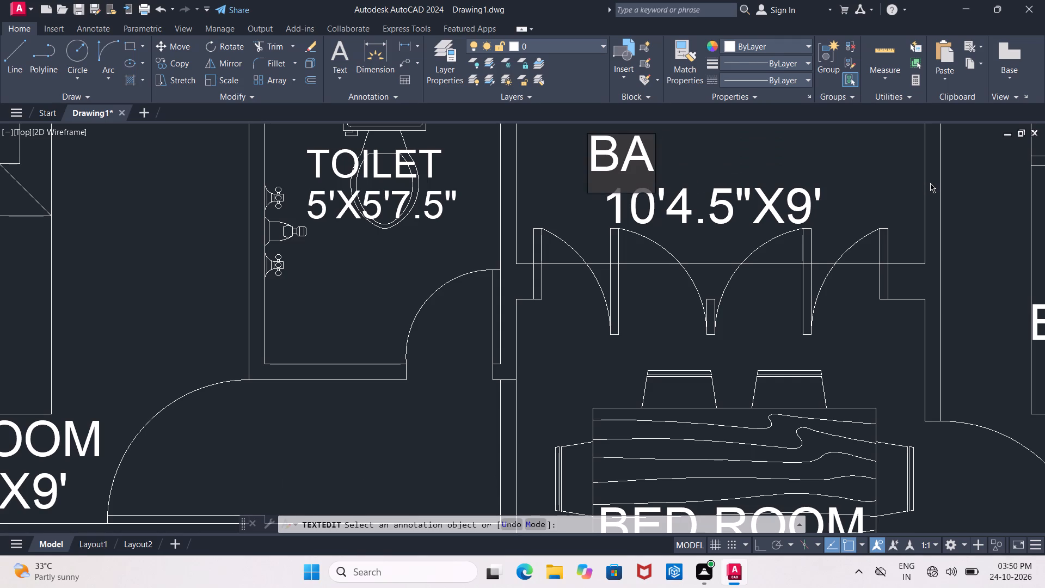
text(LCONY)
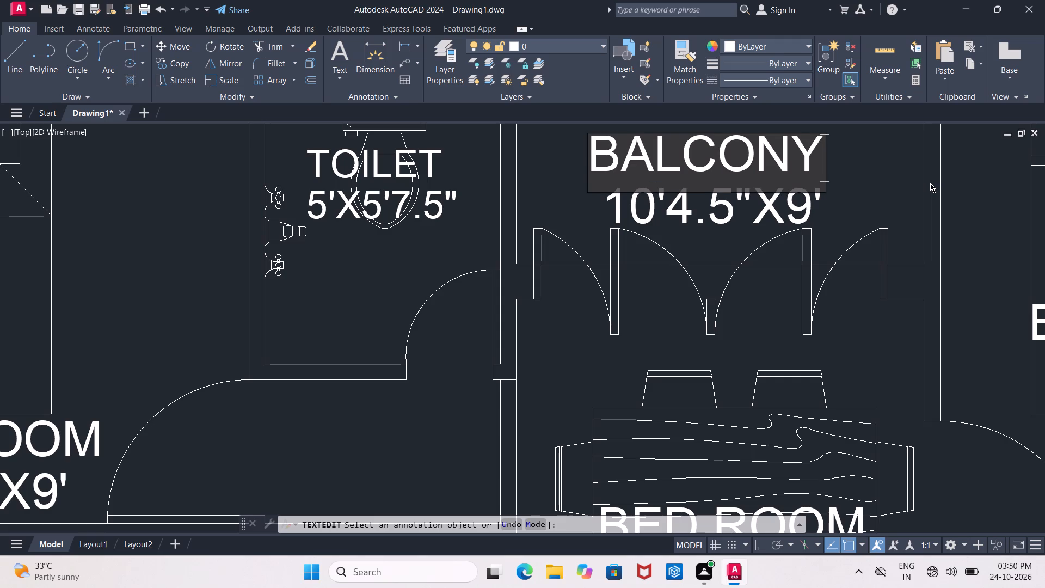
click(814, 209)
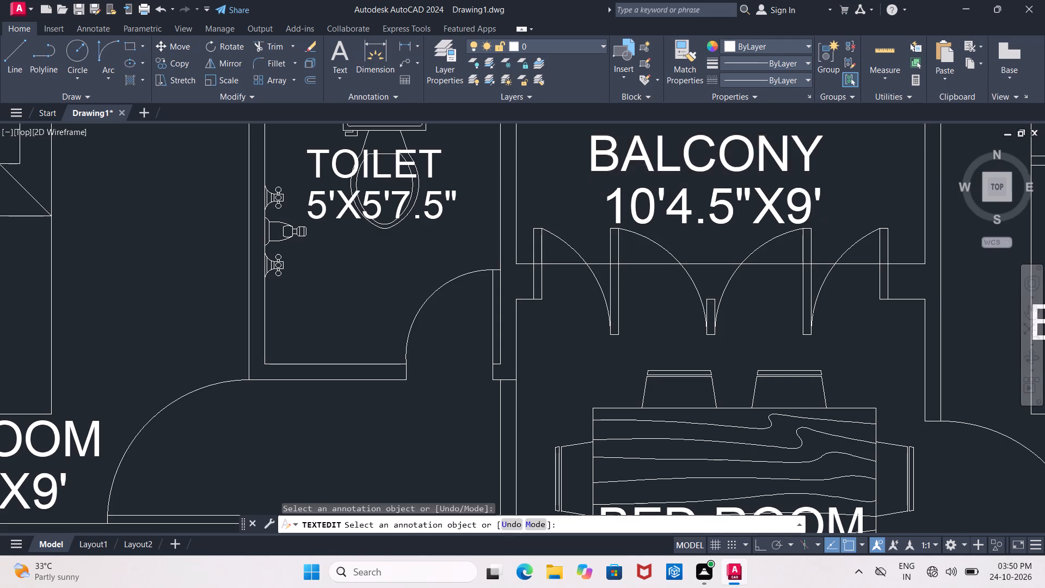
Replace the size text under the BALCONY name with 9'X3'6".
click(809, 205)
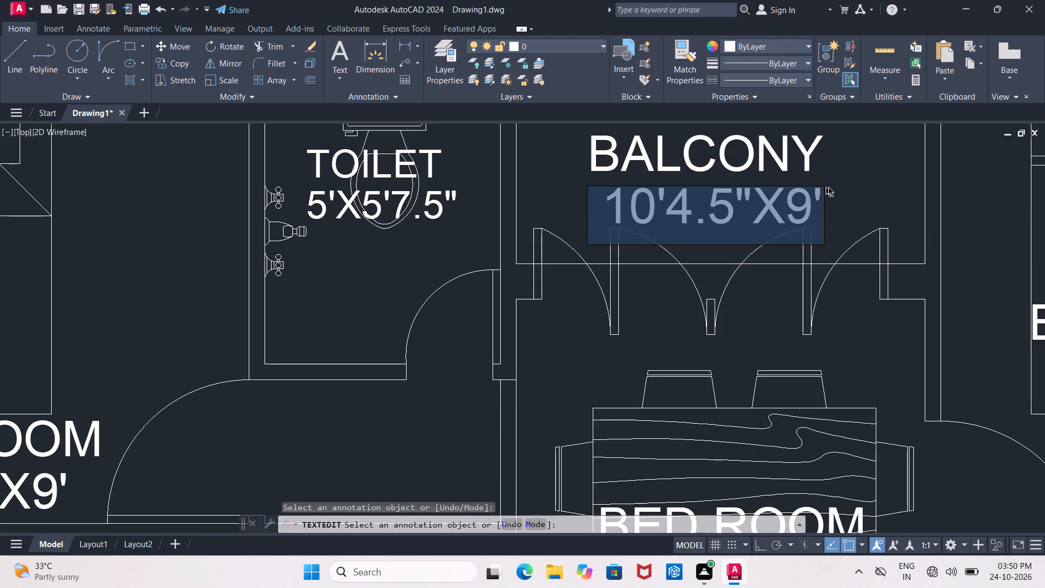
click(822, 191)
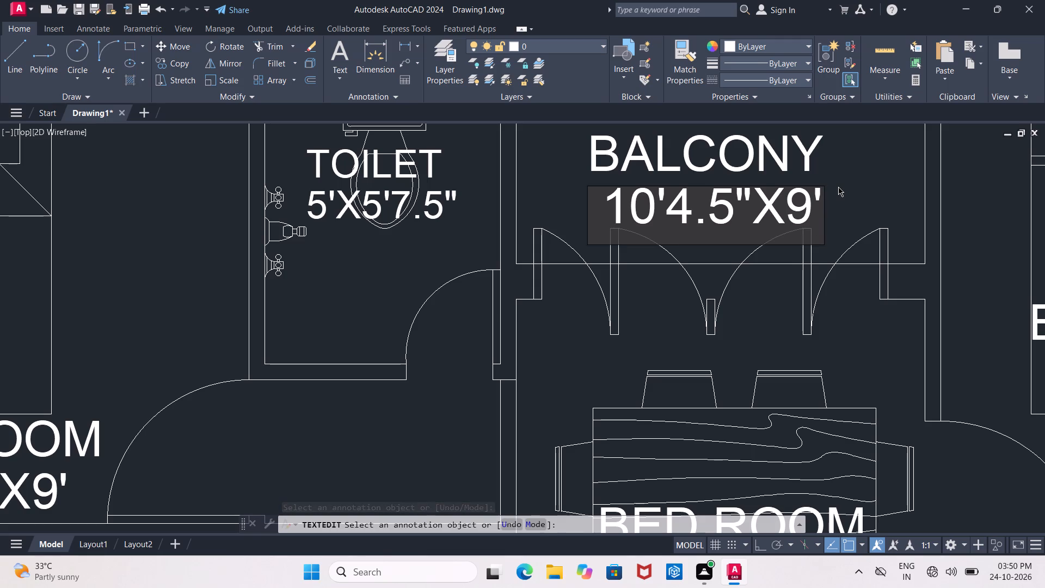
key(BackSpace)
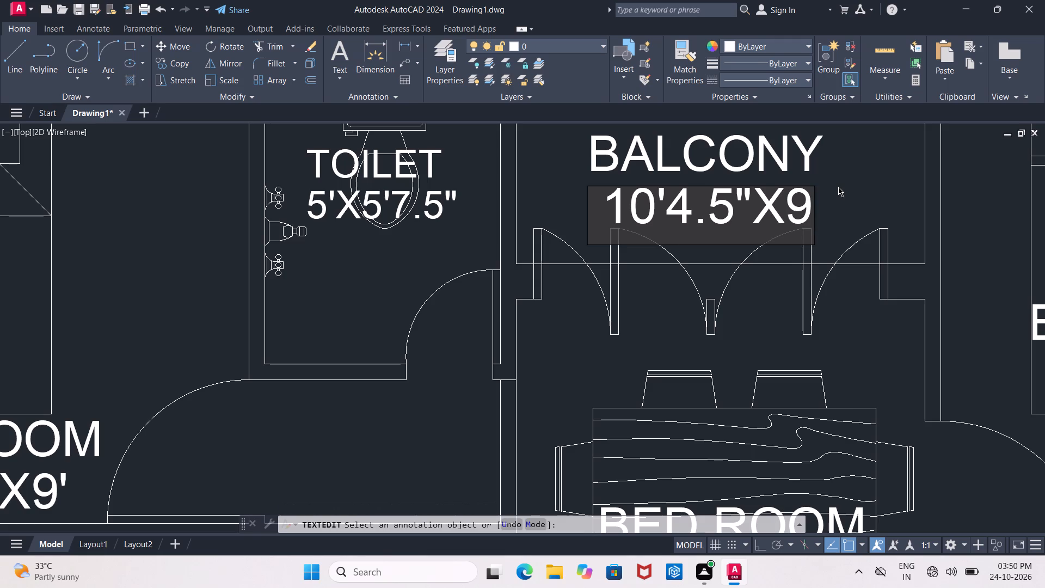
key(BackSpace)
key(BackSpace)
key(BackSpace)
key(BackSpace)
key(BackSpace)
key(BackSpace)
key(BackSpace)
key(BackSpace)
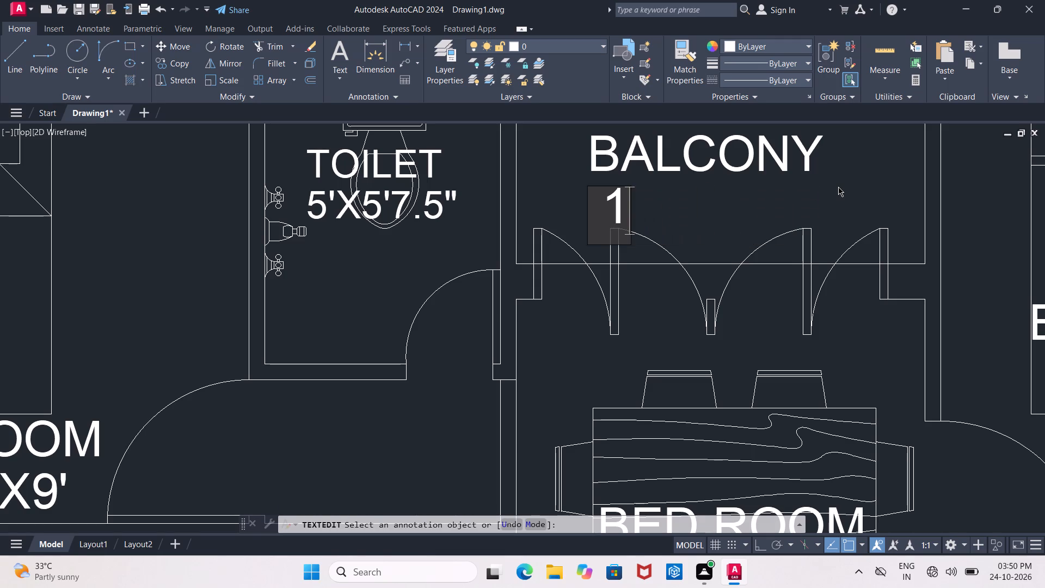
key(BackSpace)
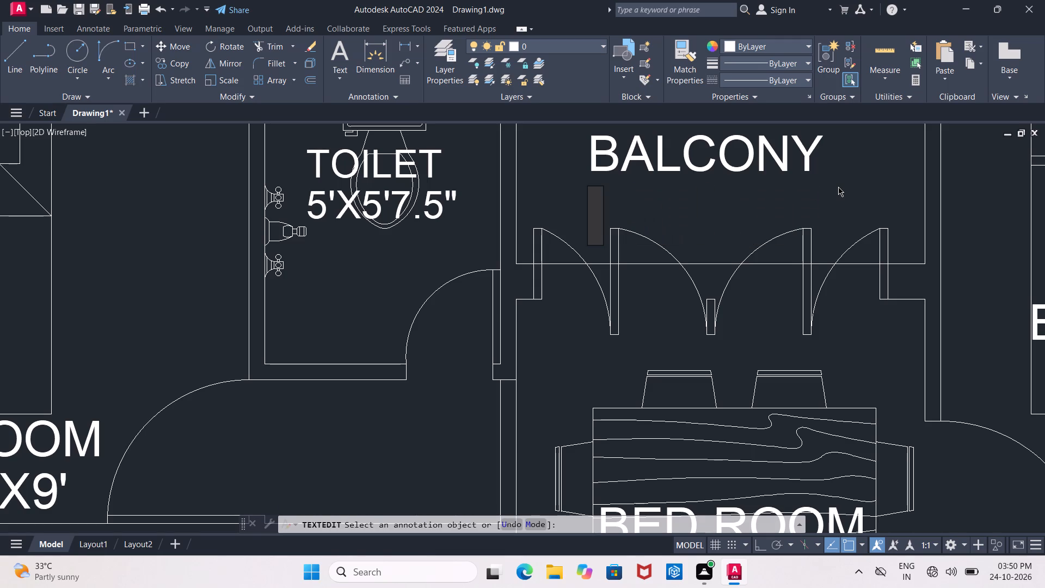
key(9)
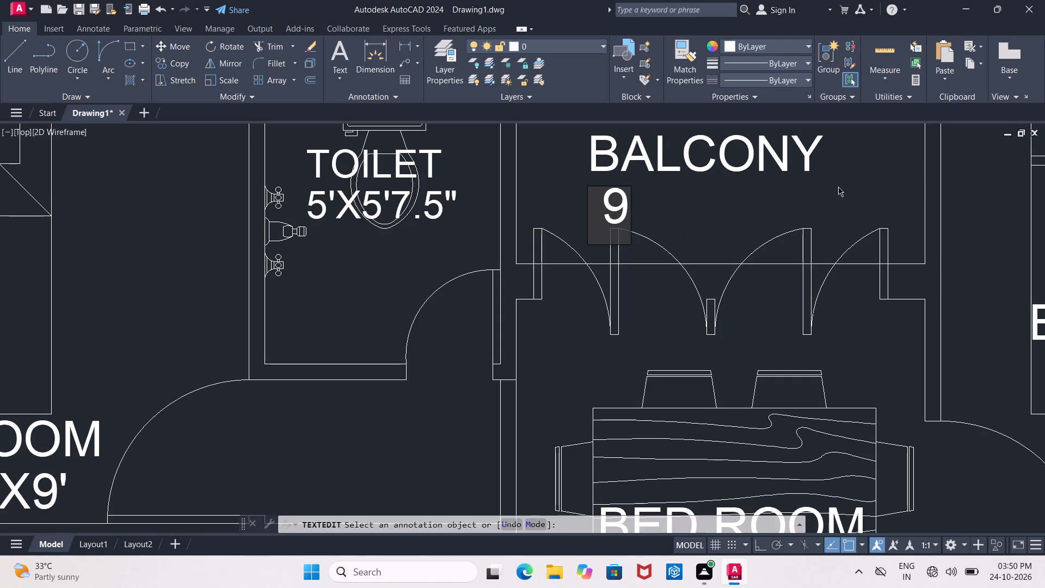
key(apostrophe)
key(0)
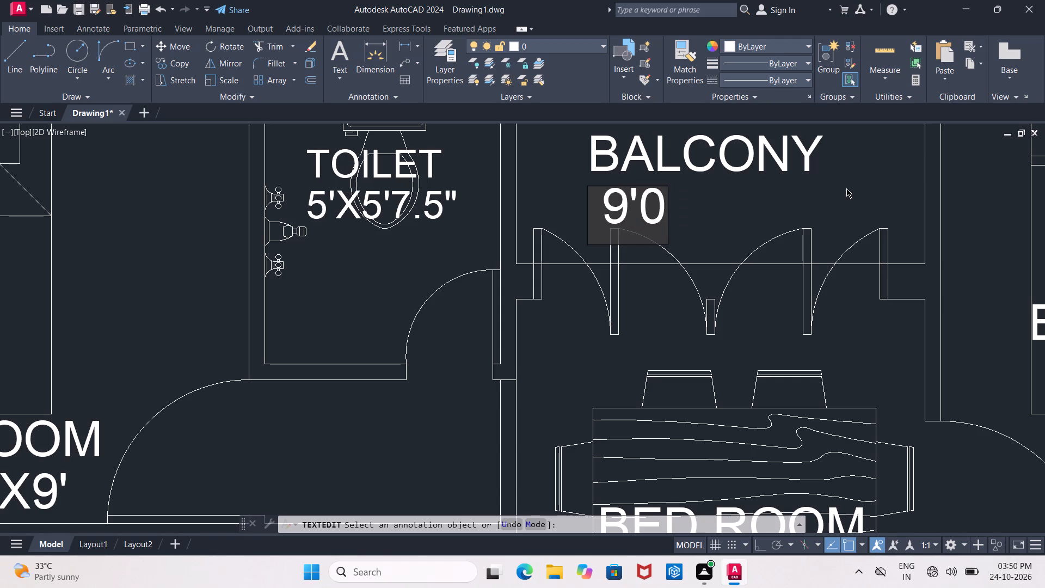
key(BackSpace)
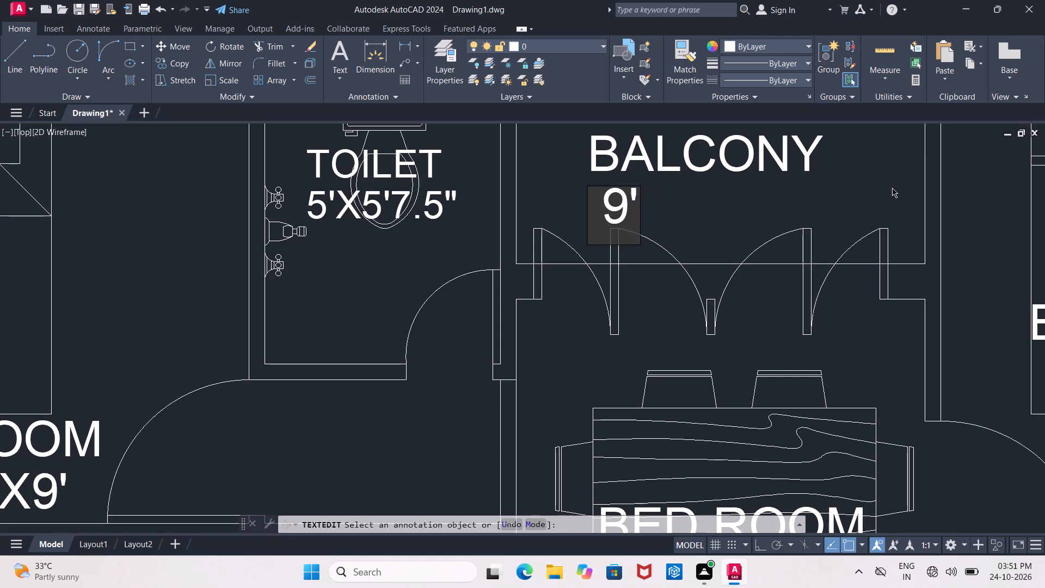
key(asterisk)
key(BackSpace)
key(x)
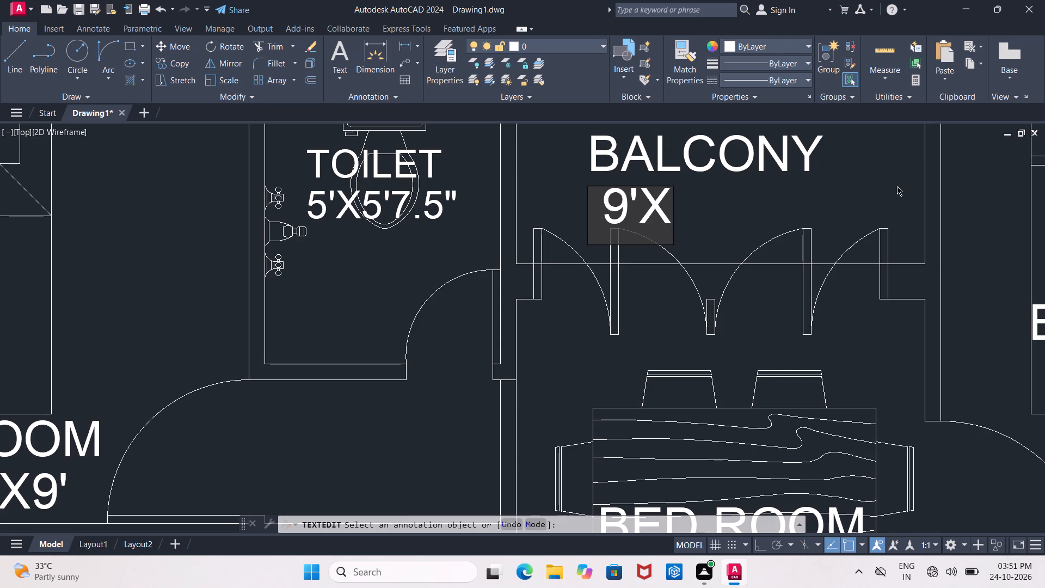
key(3)
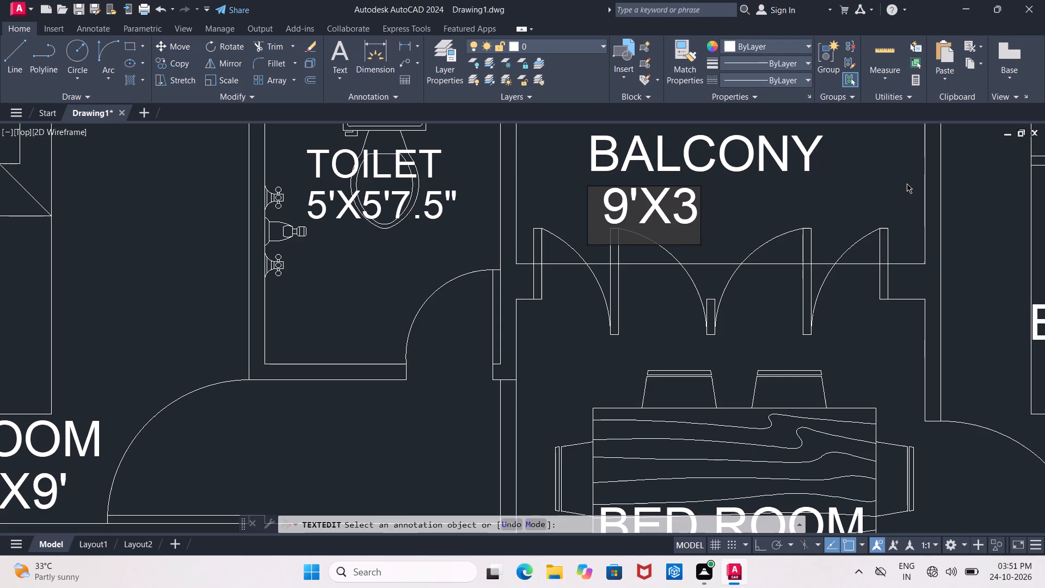
text('6)
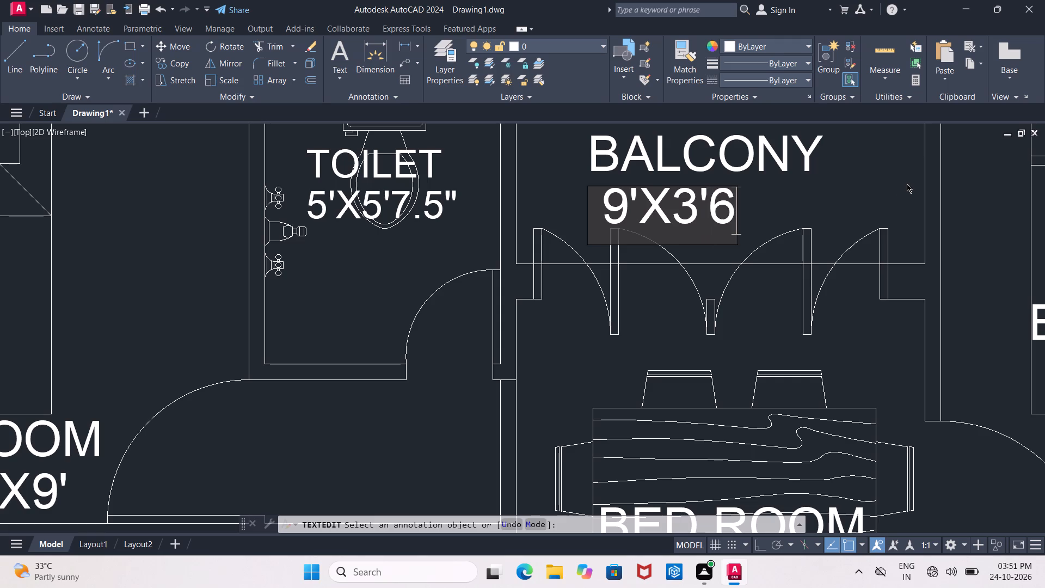
key(shift+quotedbl)
Indent the balcony's size text with two extra leading spaces to centre it under the BALCONY name.
click(601, 200)
key(space)
key(space)
key(space)
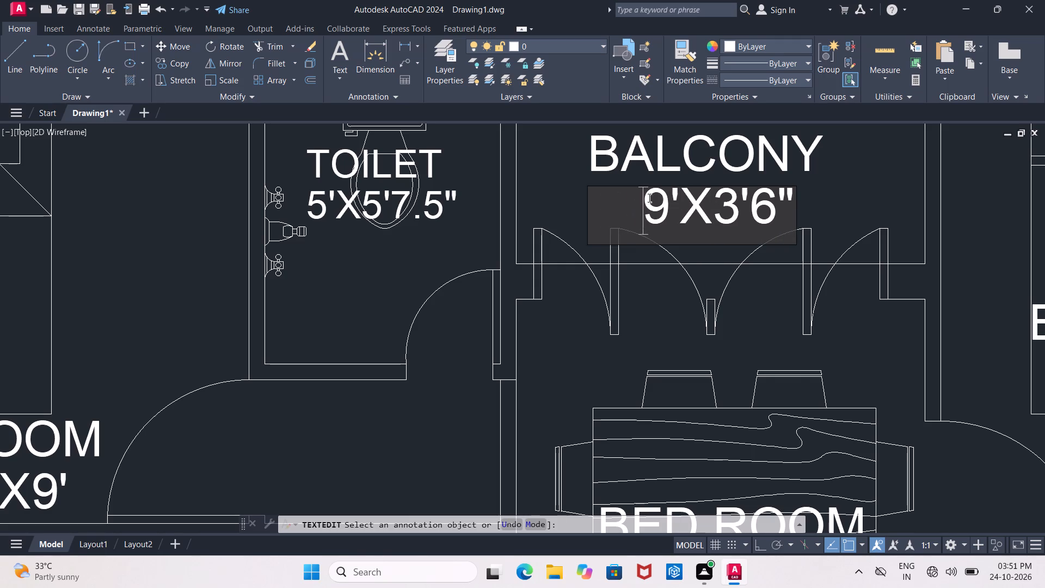
key(BackSpace)
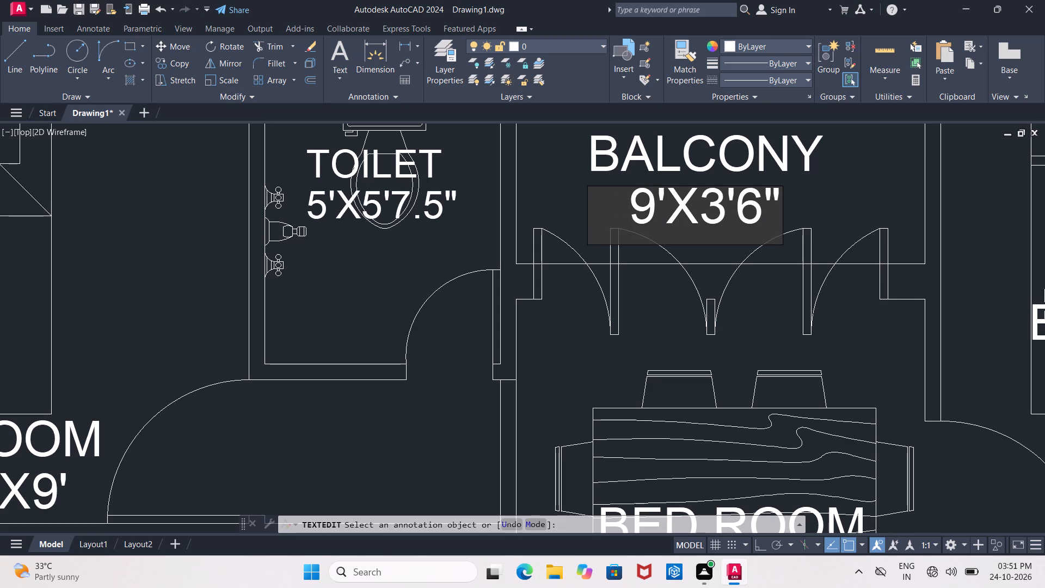
drag(918, 209, 840, 239)
right_drag(918, 209, 840, 239)
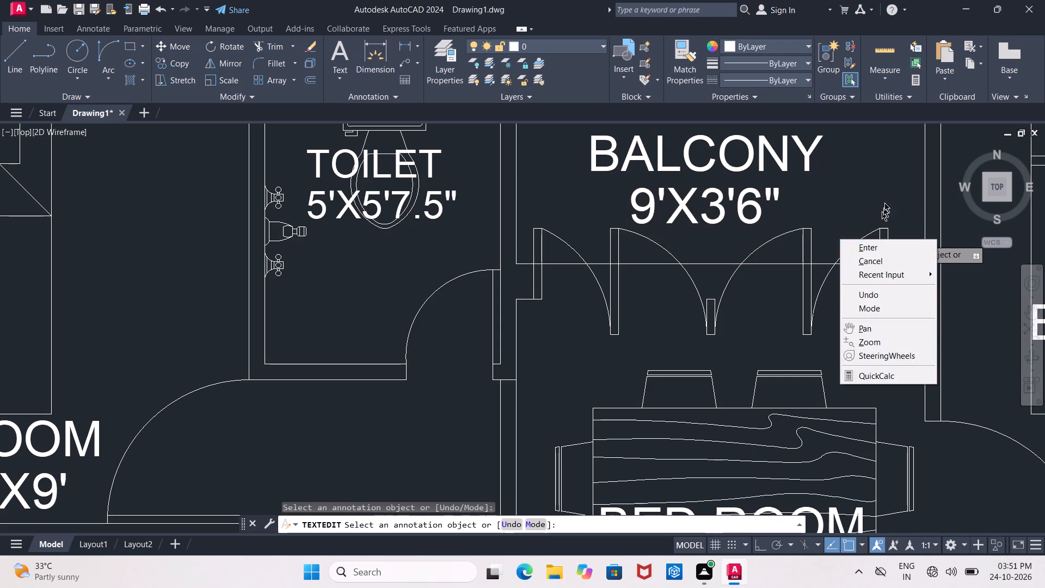
click(881, 193)
click(886, 191)
drag(886, 191, 785, 229)
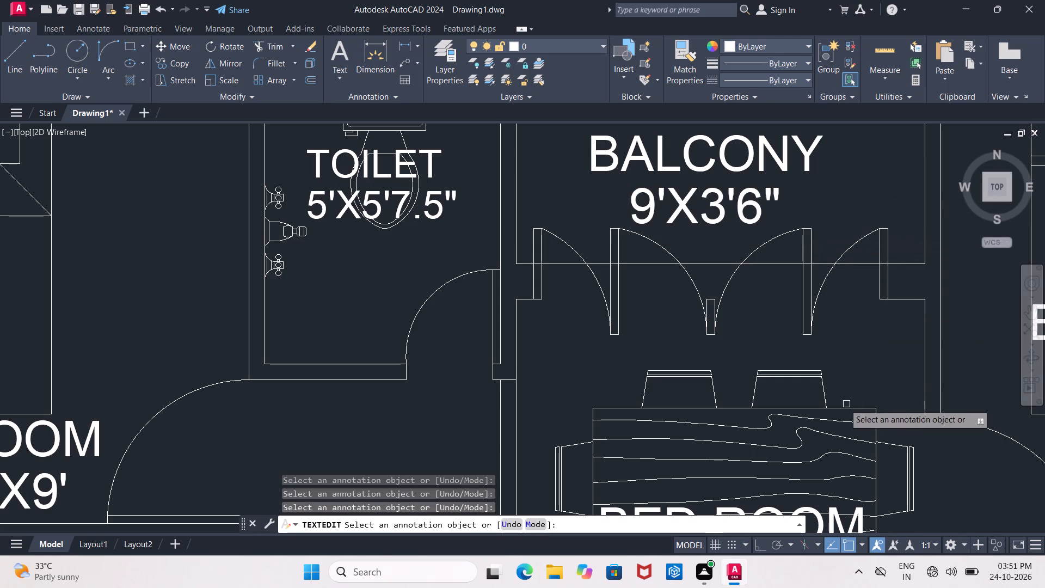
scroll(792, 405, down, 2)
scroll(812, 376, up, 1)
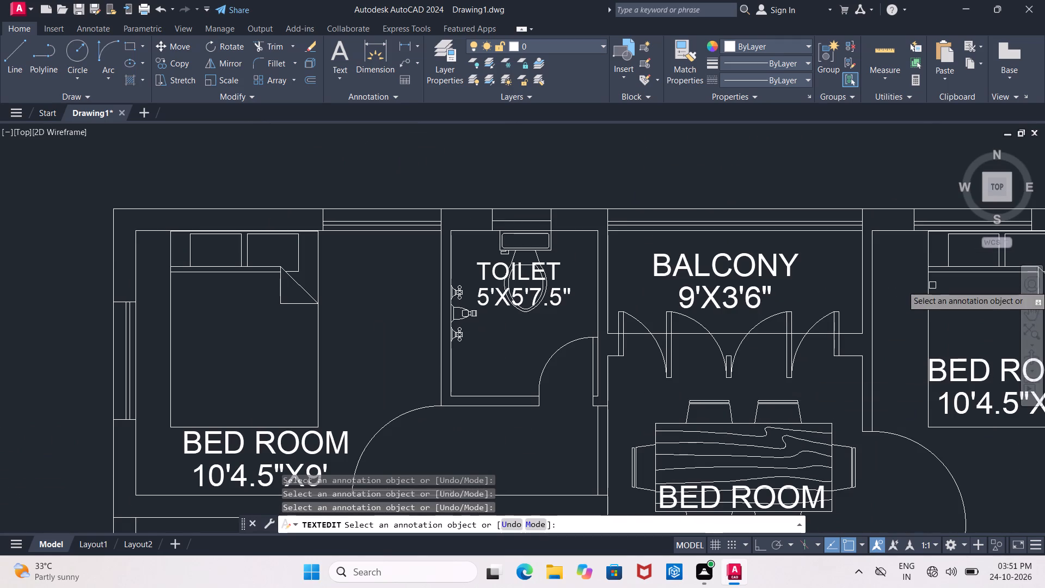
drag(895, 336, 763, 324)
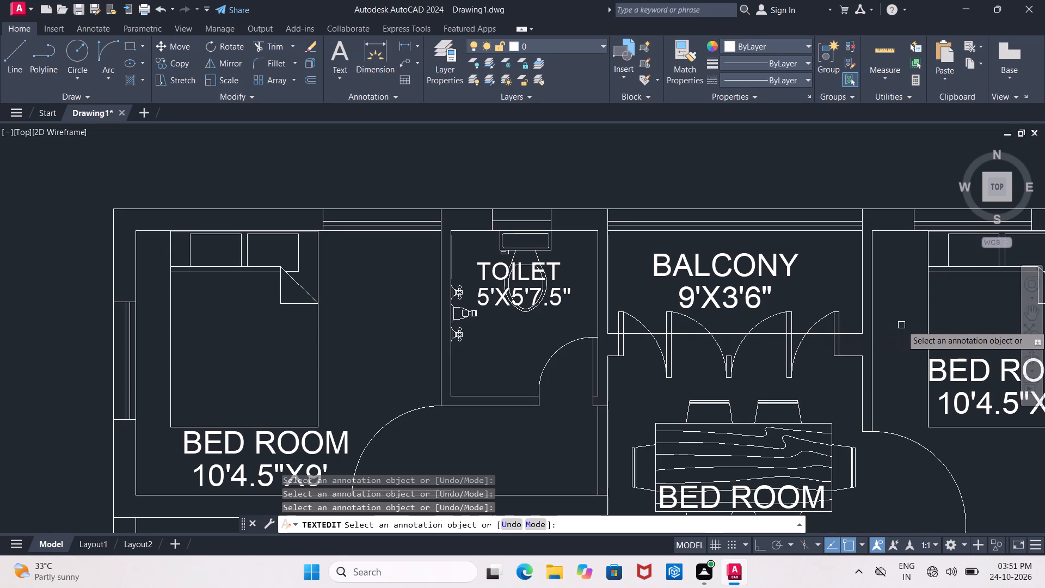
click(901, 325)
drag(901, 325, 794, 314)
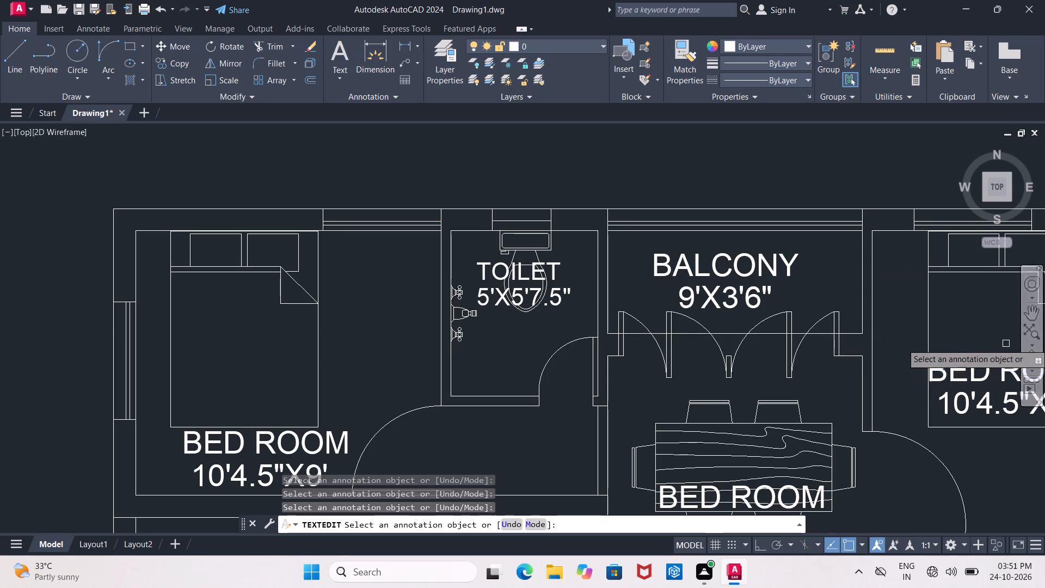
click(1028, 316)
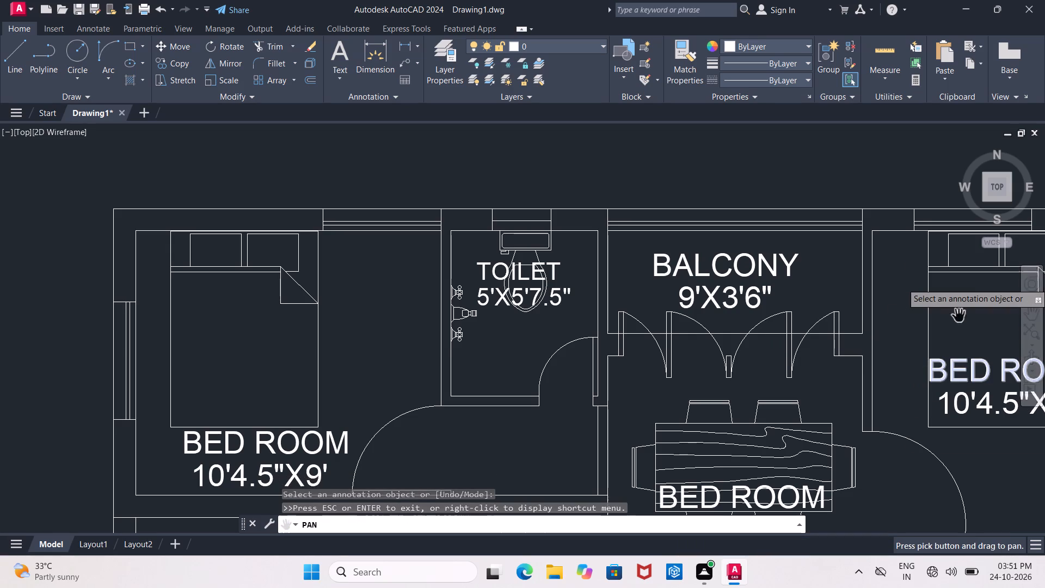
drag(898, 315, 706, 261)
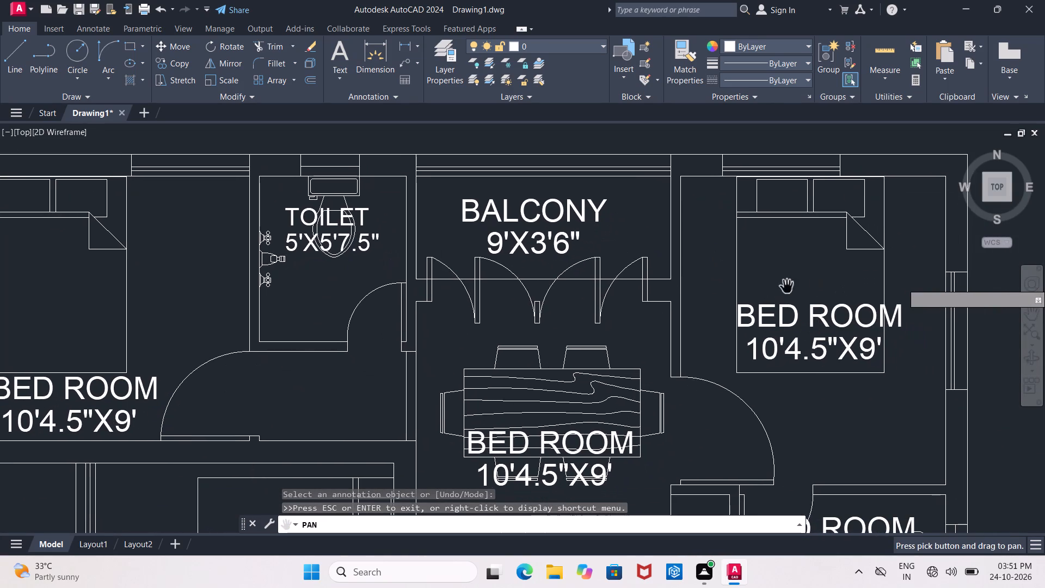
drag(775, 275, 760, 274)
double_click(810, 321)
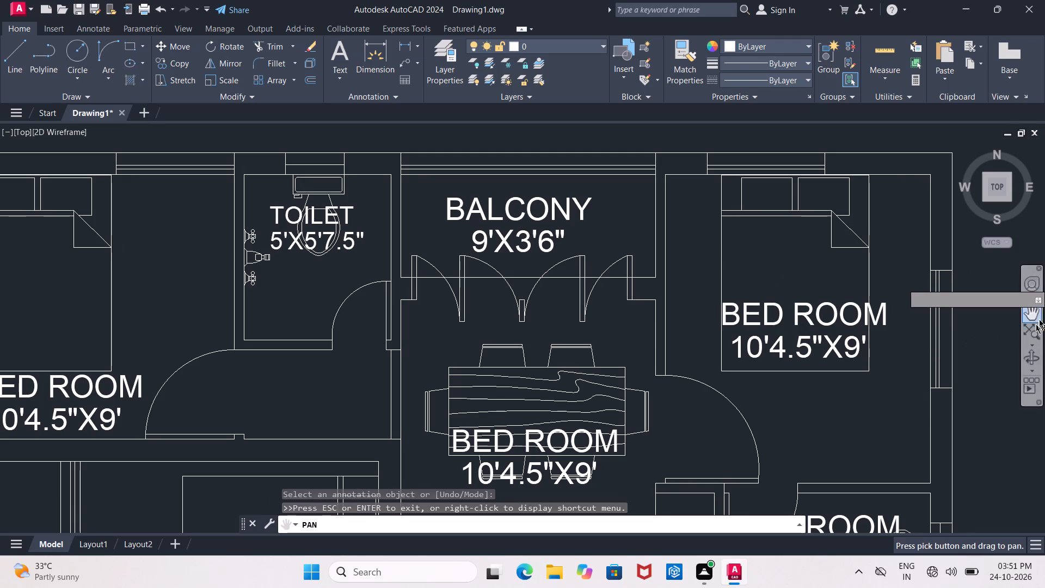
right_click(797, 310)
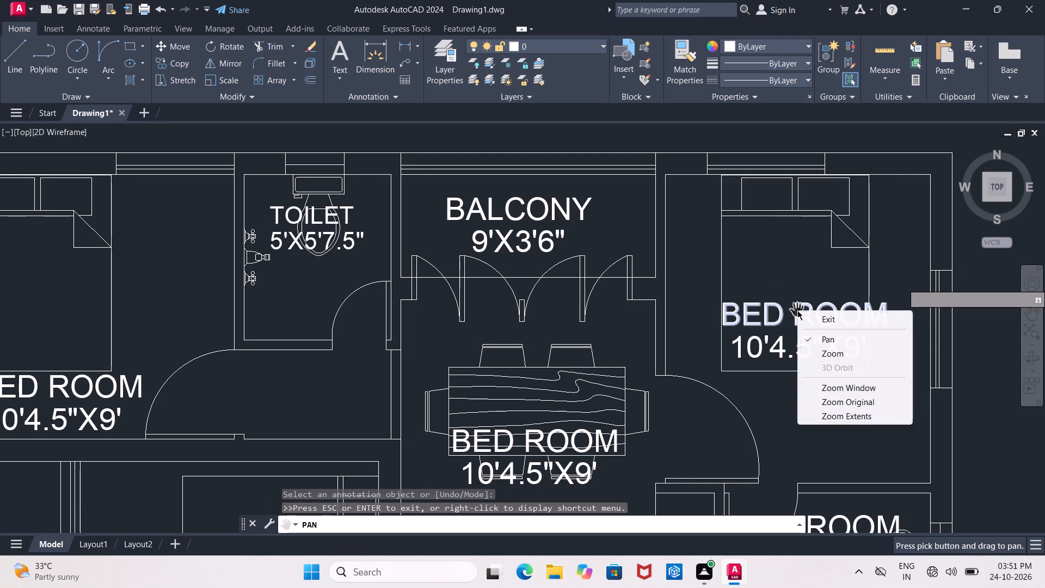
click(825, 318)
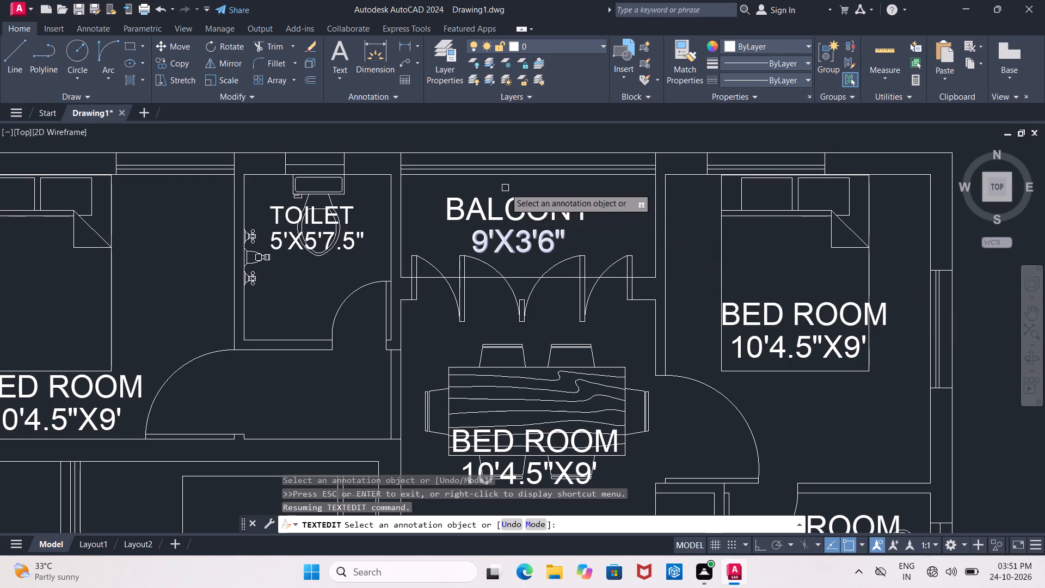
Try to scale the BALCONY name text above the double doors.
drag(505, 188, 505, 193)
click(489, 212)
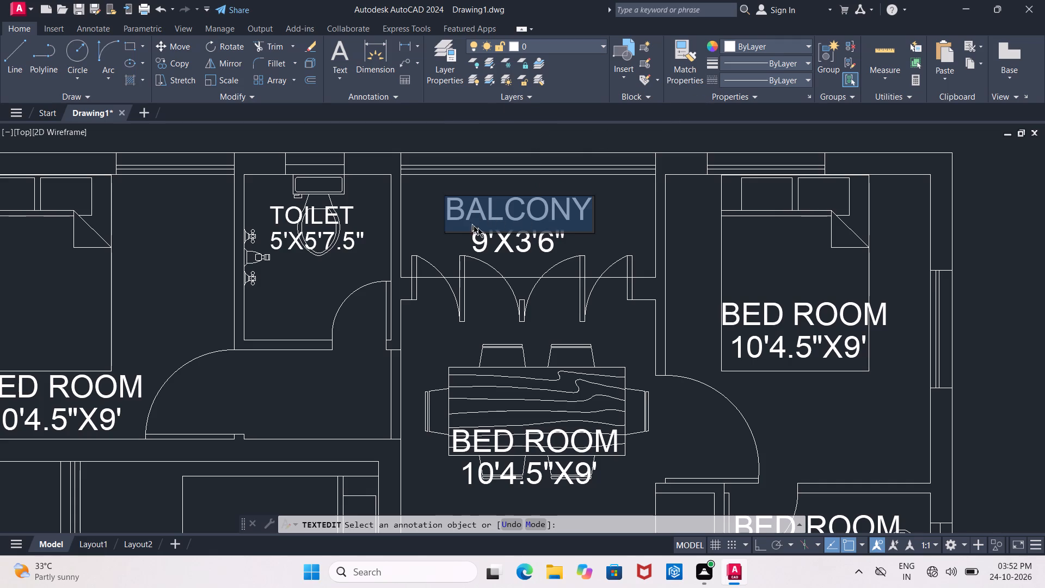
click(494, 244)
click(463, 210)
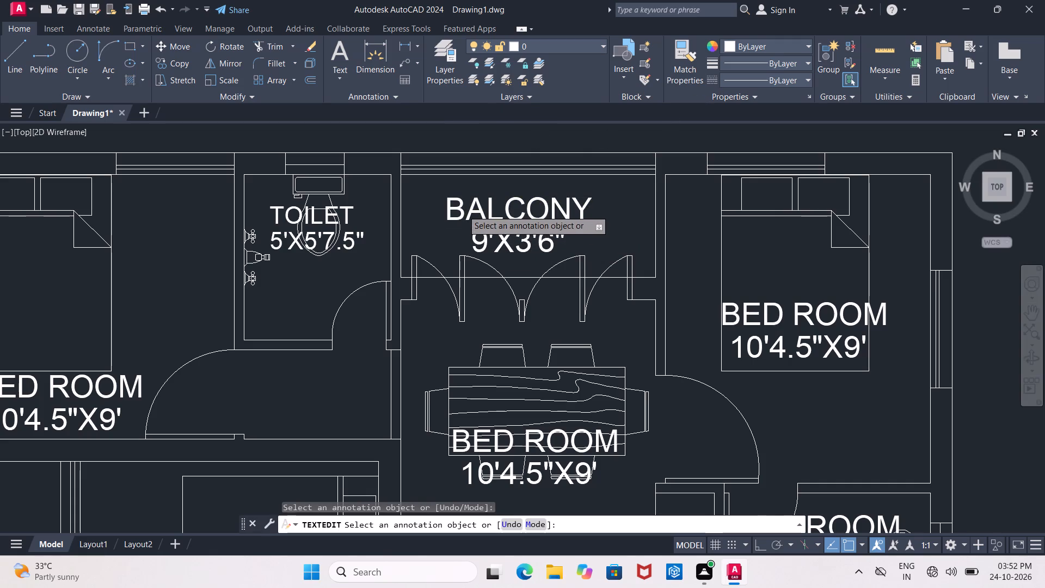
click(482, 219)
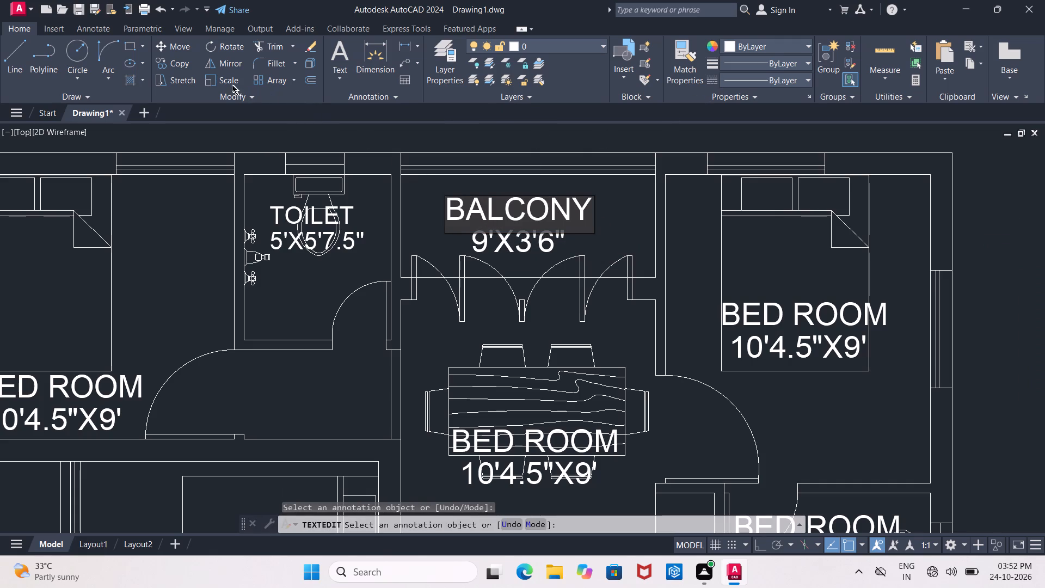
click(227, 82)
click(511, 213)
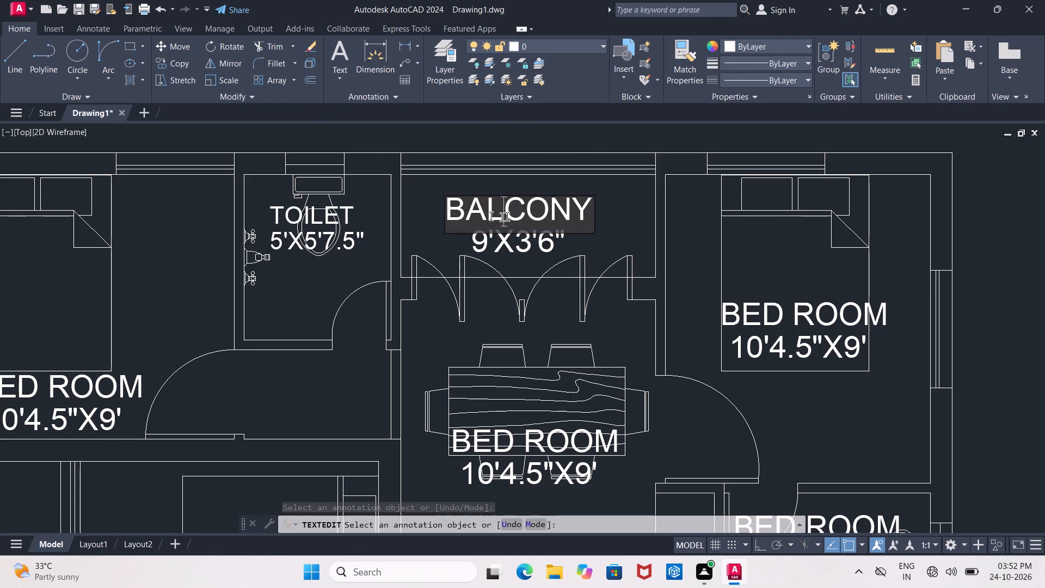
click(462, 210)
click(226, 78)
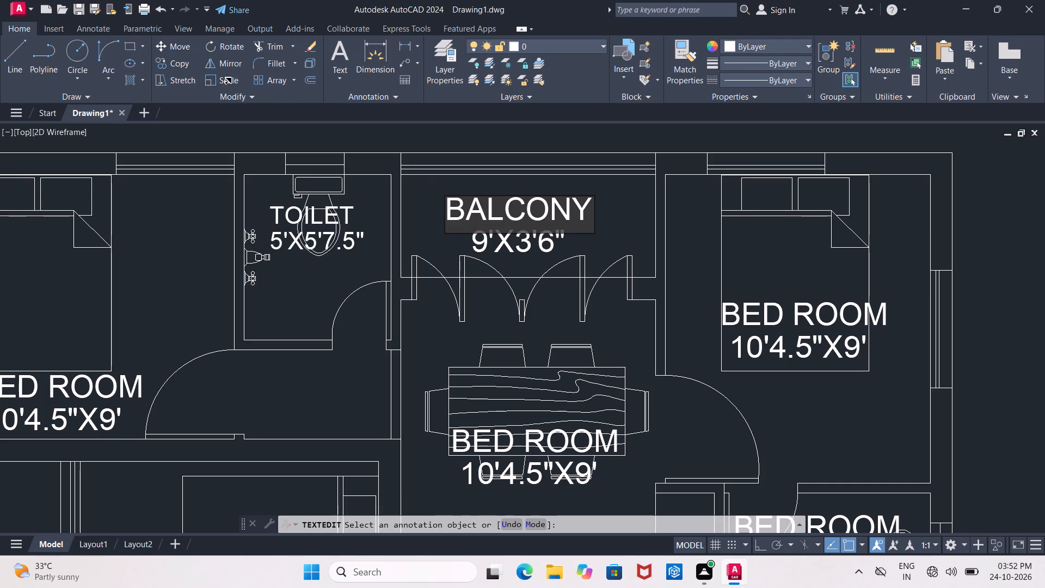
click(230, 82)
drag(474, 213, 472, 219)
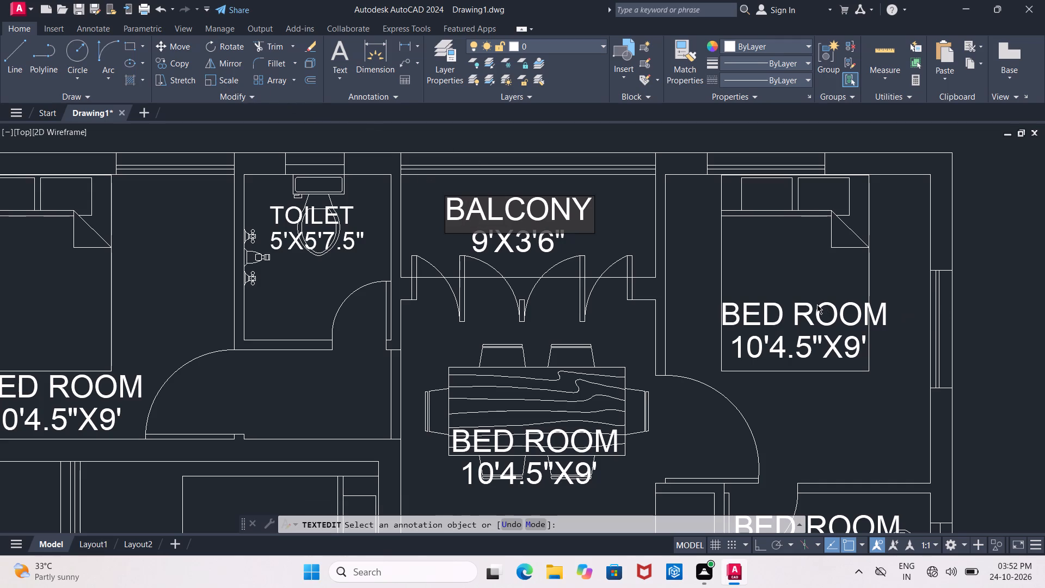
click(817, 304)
Rename the BED ROOM label on the bed in the room east of the balcony to MAS BED ROOM.
click(886, 316)
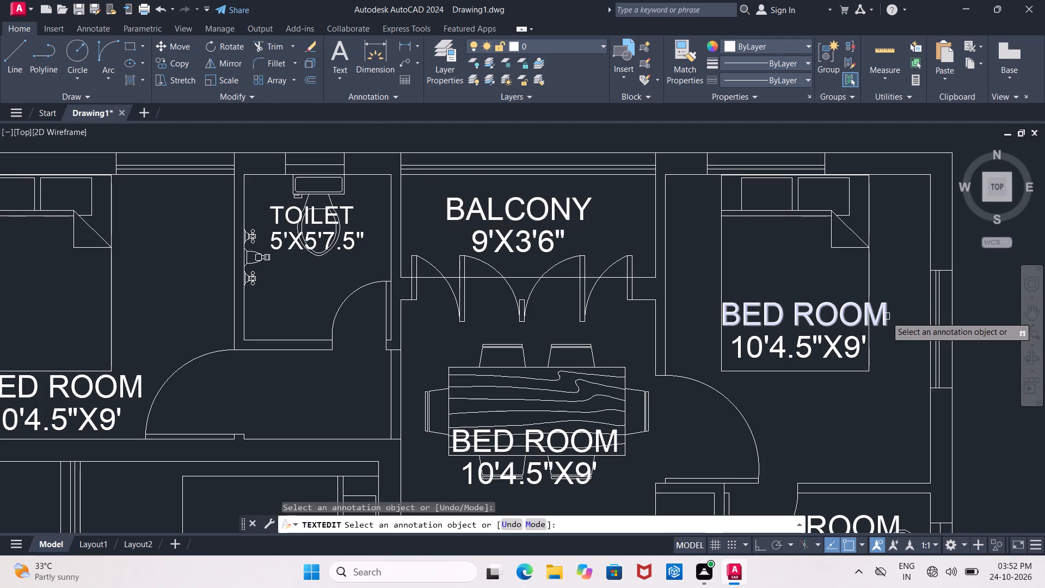
scroll(751, 316, up, 1)
scroll(752, 313, down, 1)
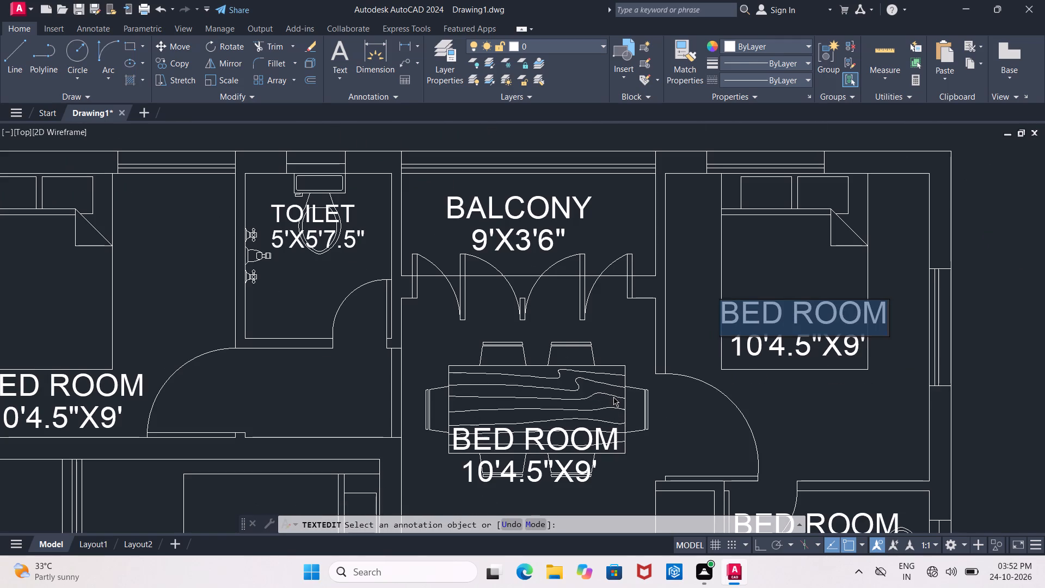
click(780, 313)
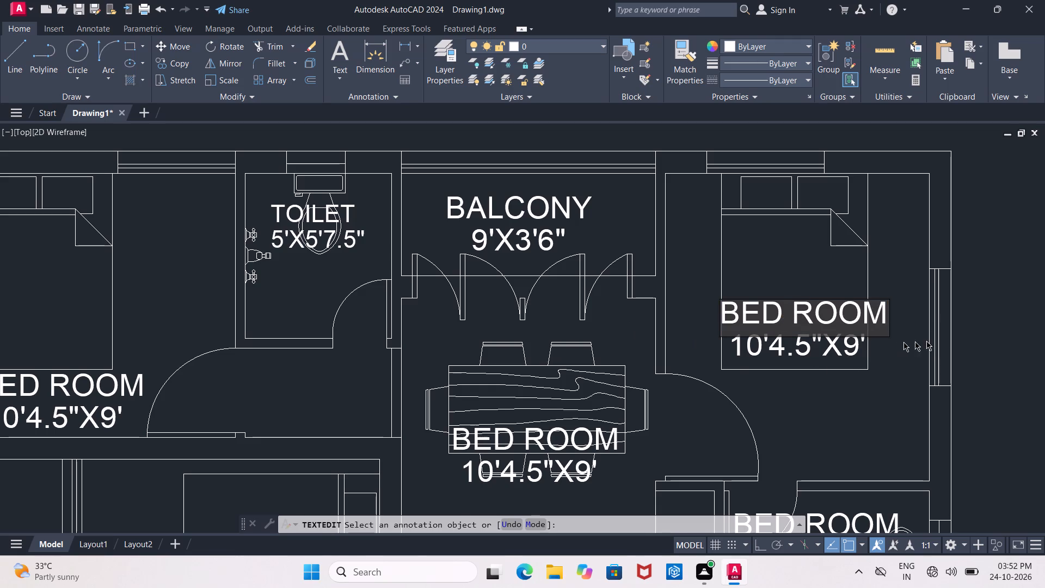
click(726, 318)
text(MA)
text(S)
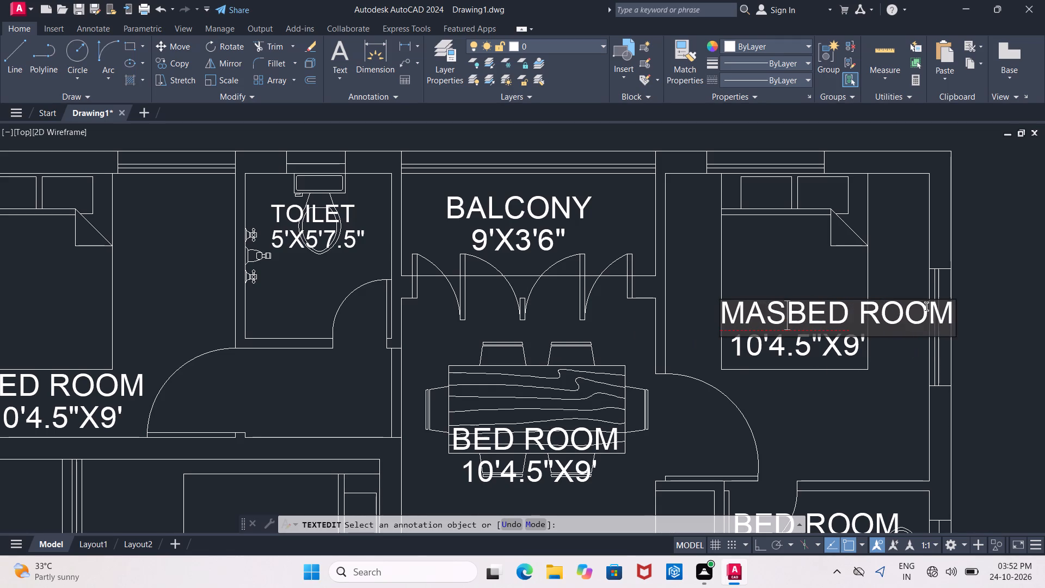
key(space)
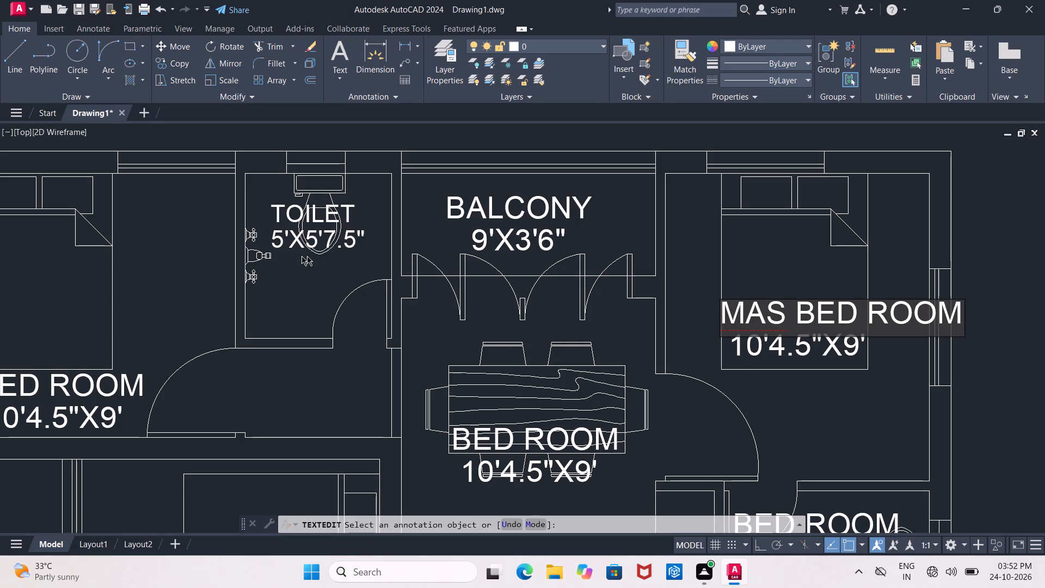
scroll(305, 269, up, 1)
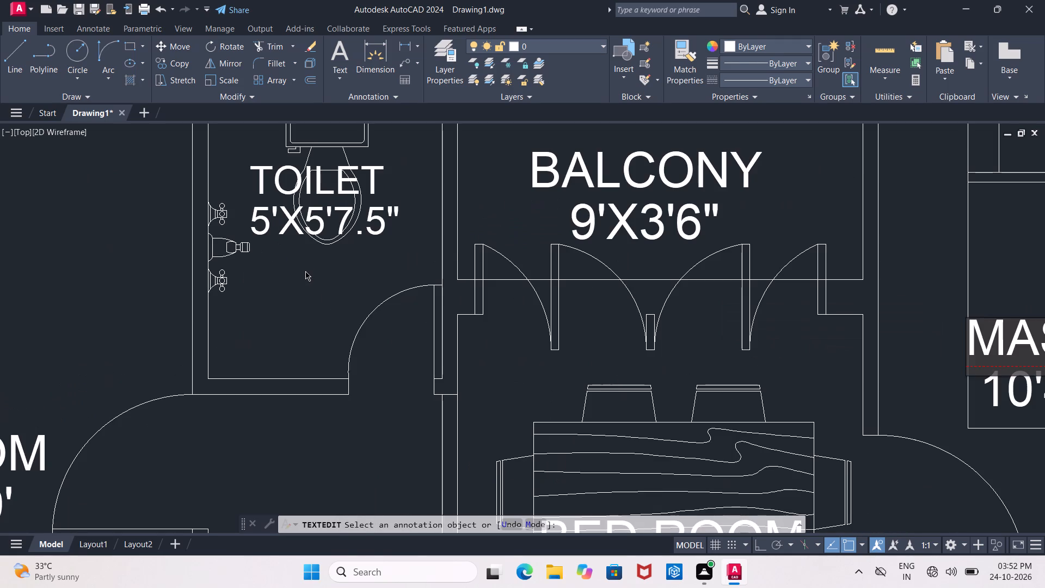
scroll(308, 272, down, 2)
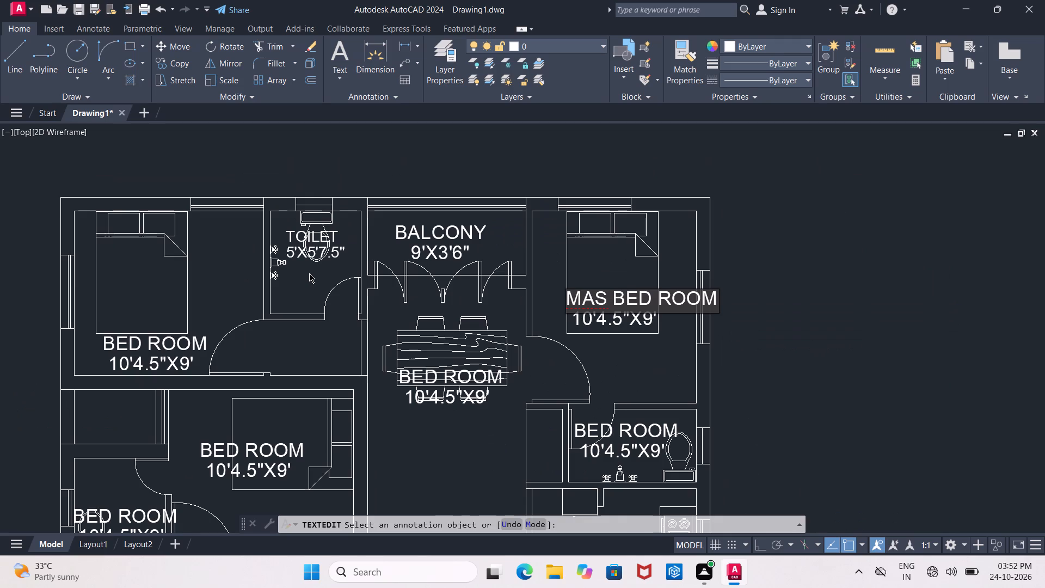
scroll(309, 273, up, 1)
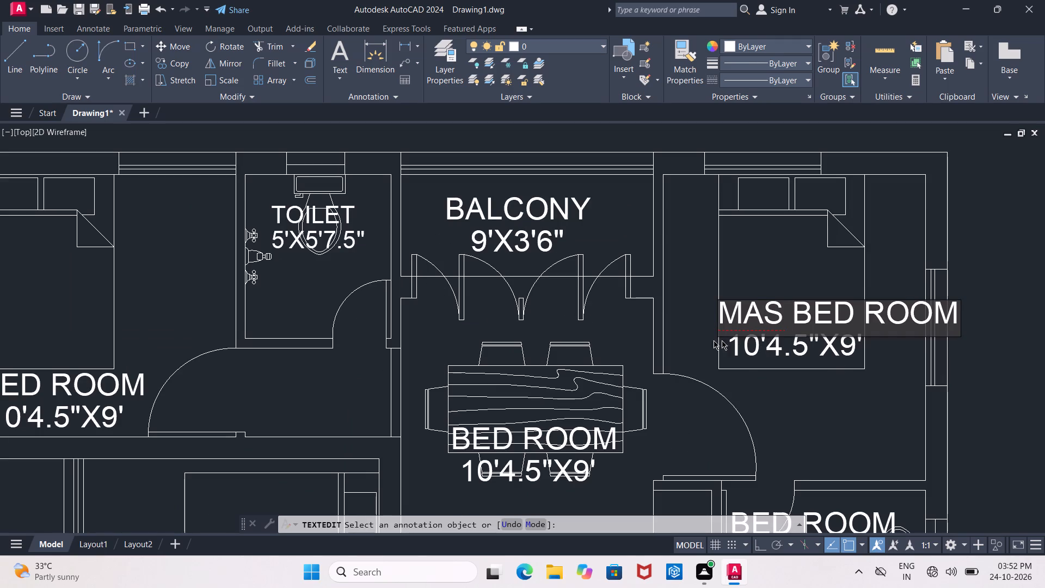
click(757, 346)
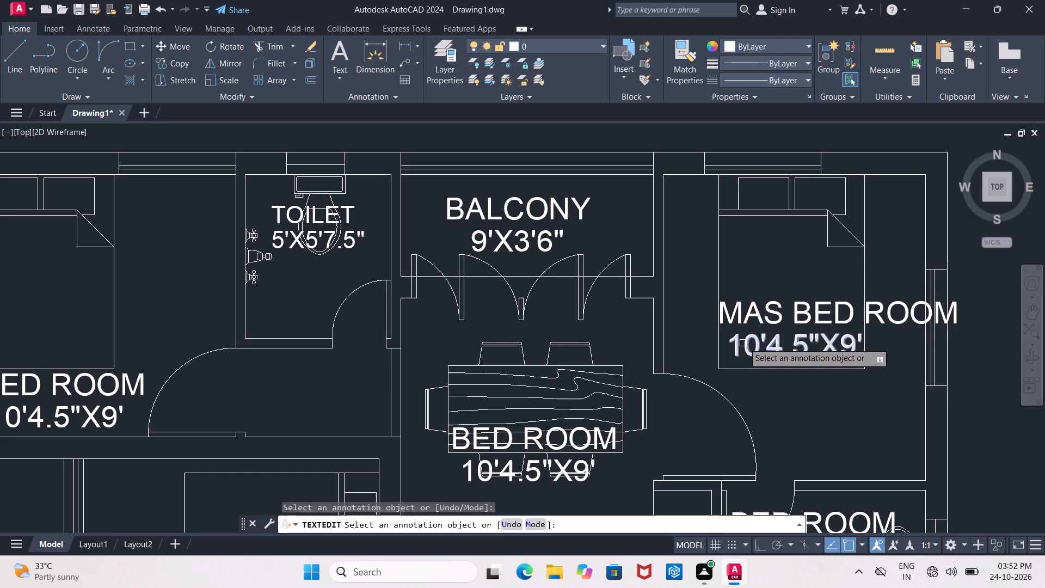
Change the size text under the MAS BED ROOM name to 9'0"X10'6".
click(747, 341)
click(760, 347)
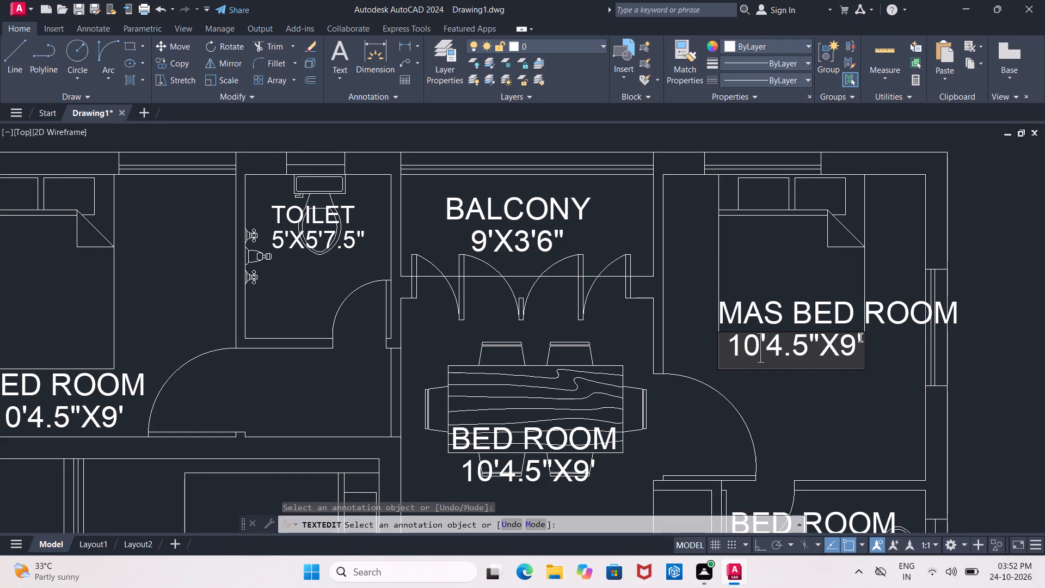
key(BackSpace)
key(BackSpace)
key(9)
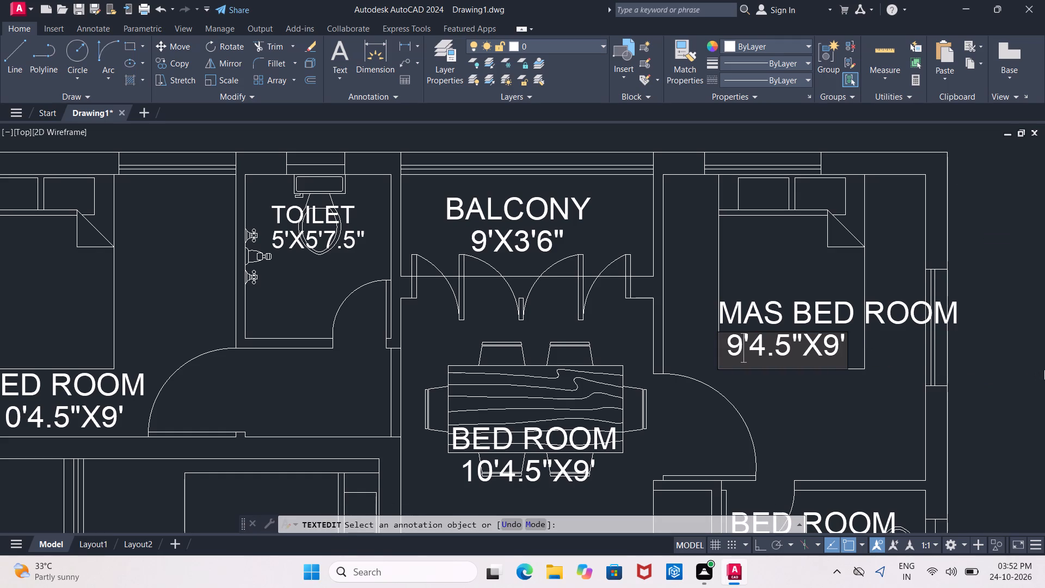
key(Right)
key(Right)
key(BackSpace)
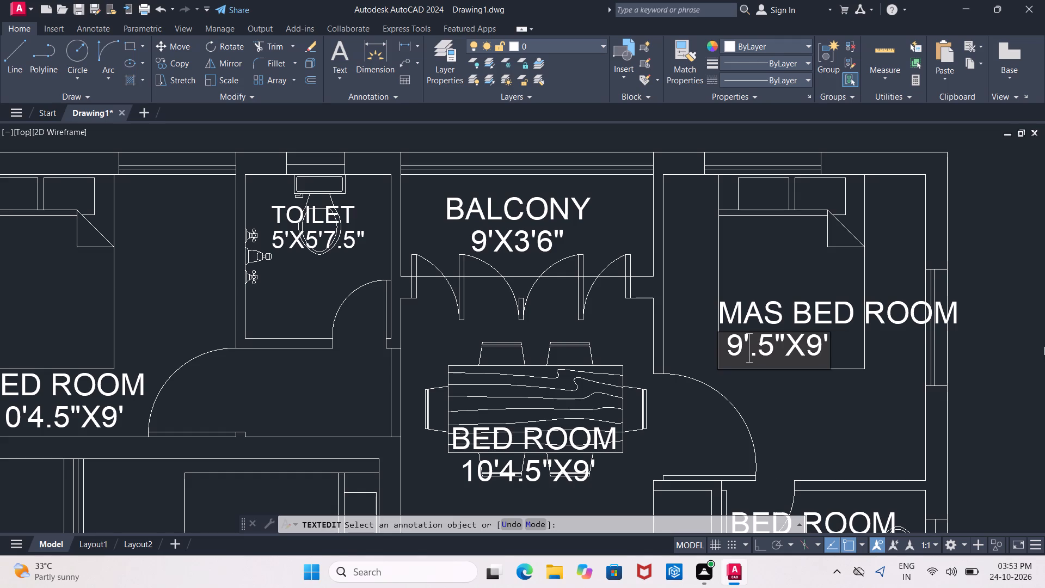
key(0)
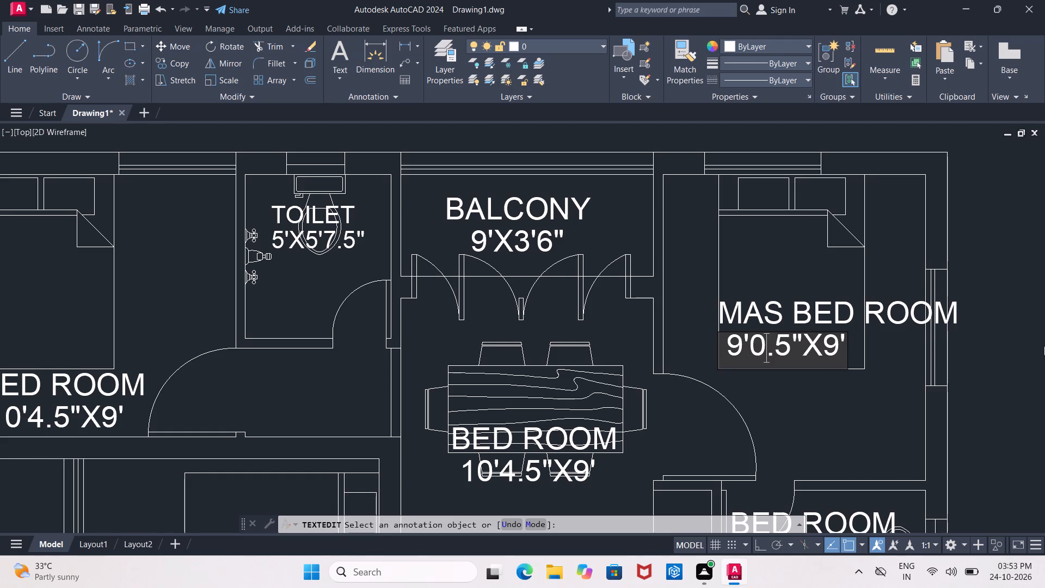
key(Right)
key(Right)
key(BackSpace)
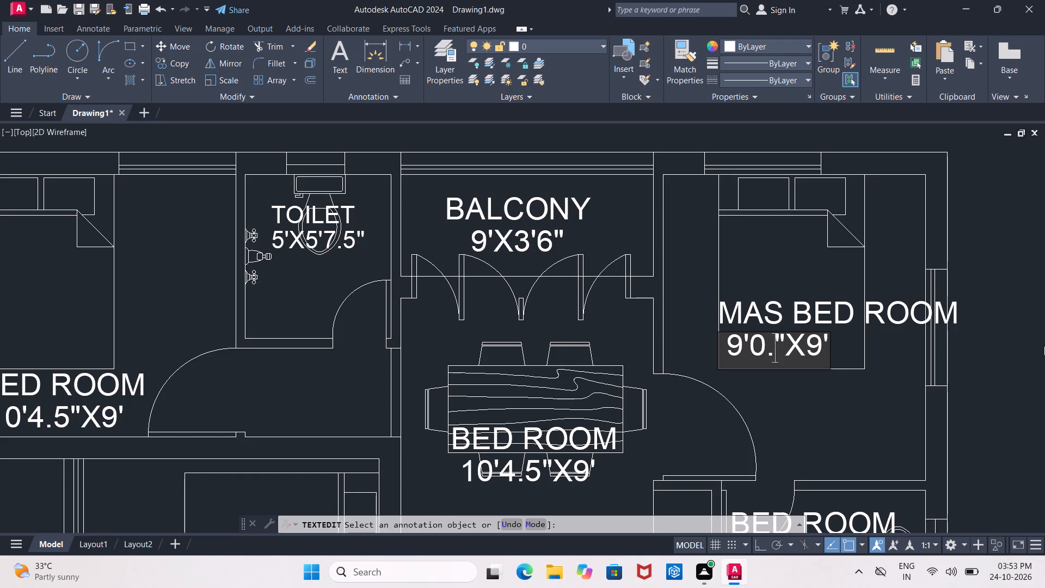
key(BackSpace)
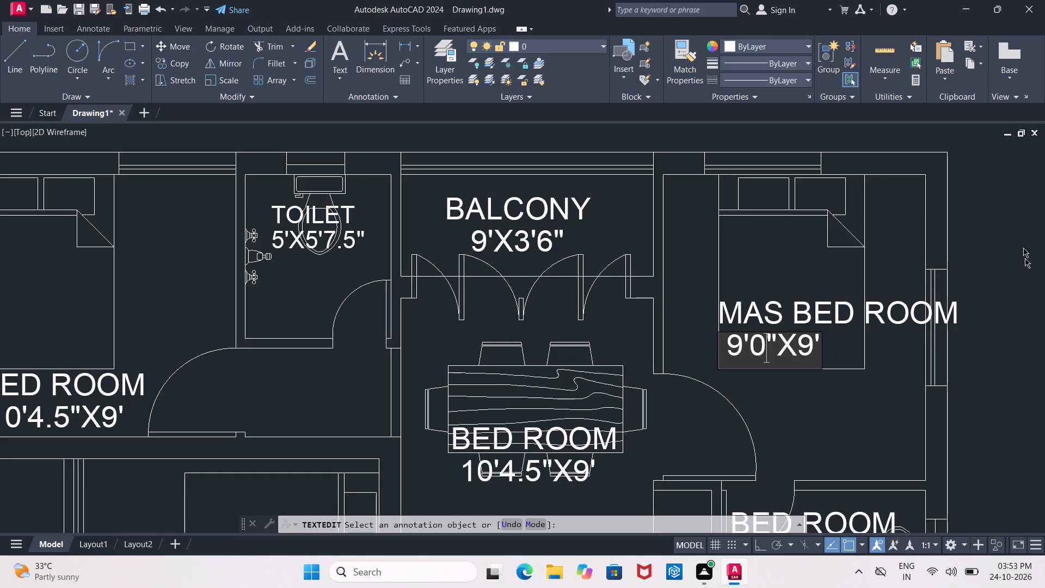
click(810, 338)
key(BackSpace)
text(10)
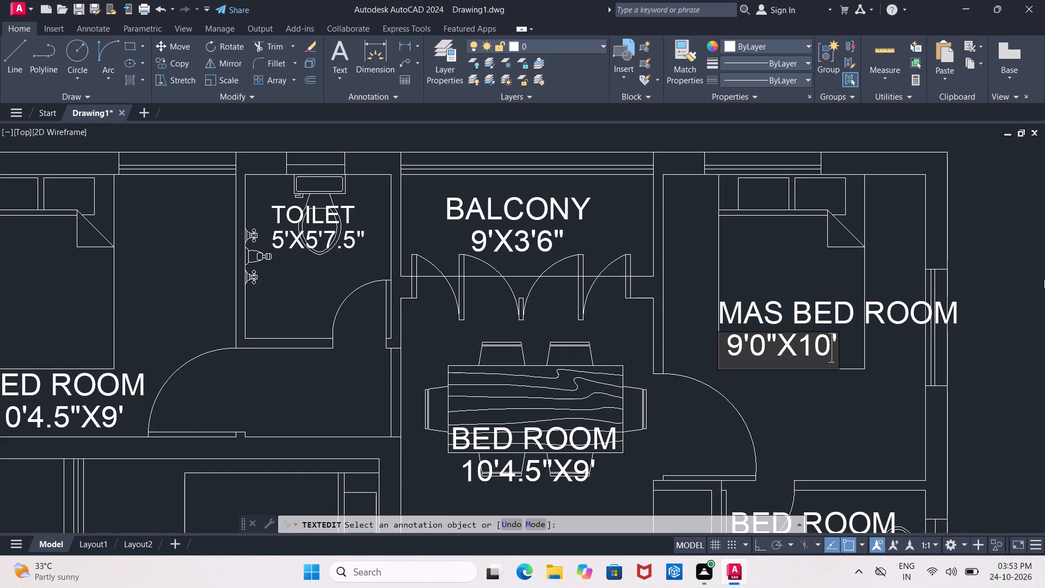
key(Right)
key(6)
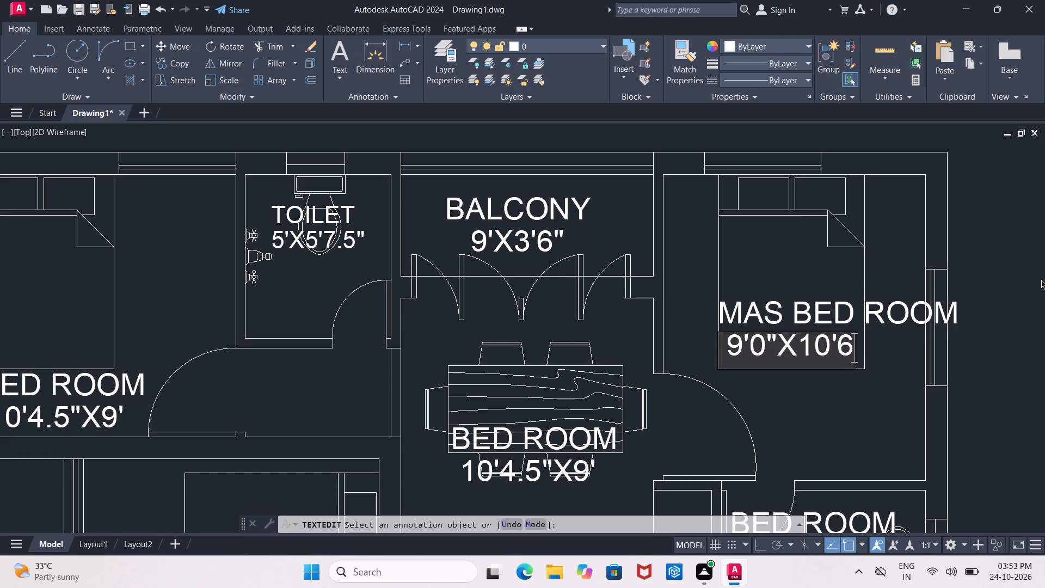
key(shift+quotedbl)
click(520, 432)
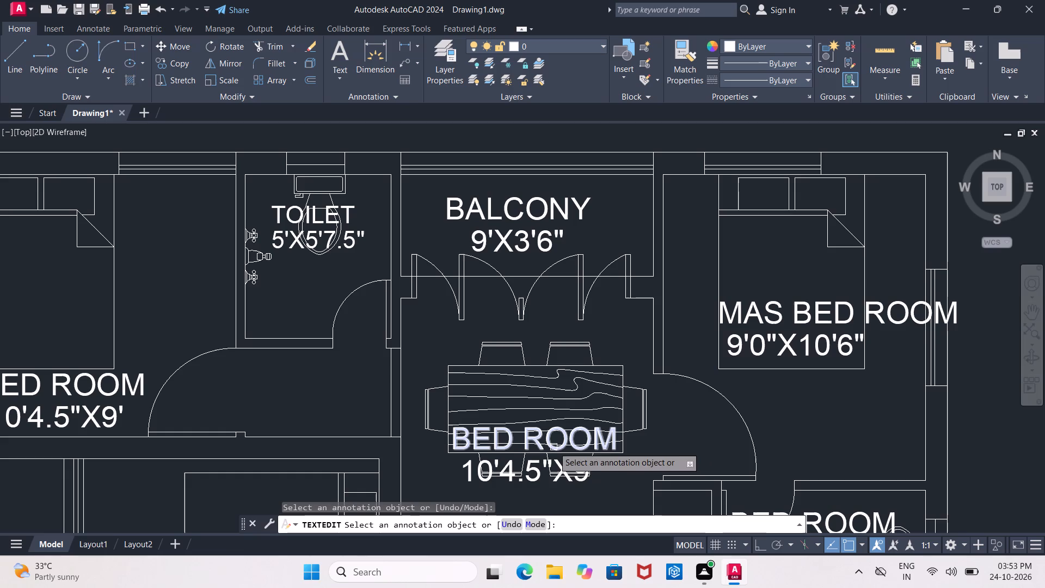
Rename the BED ROOM label on the dining table south of the balcony to LIVING/DINING.
click(608, 434)
click(617, 440)
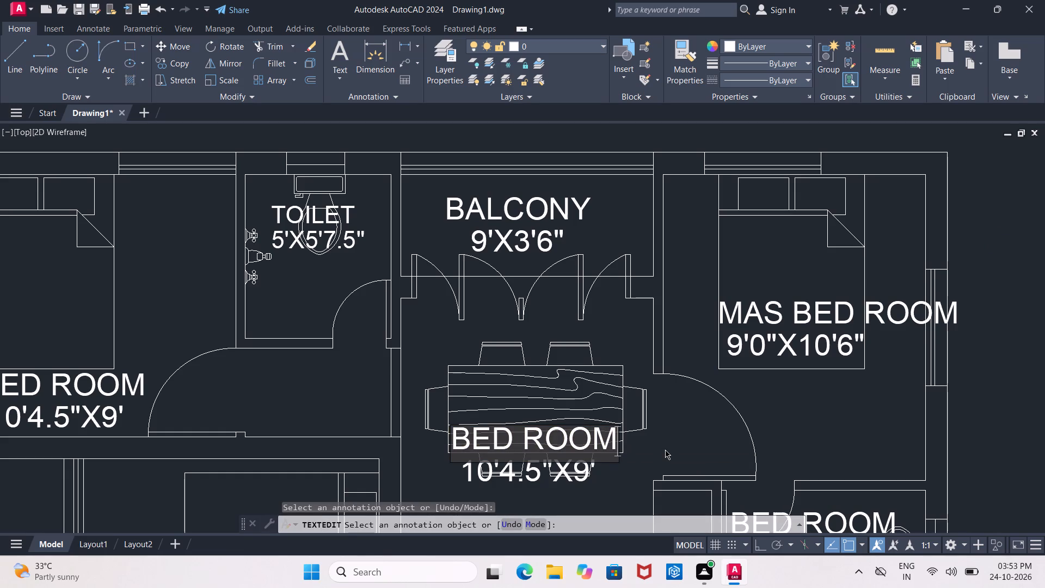
key(BackSpace)
key(BackSpace)
key(BackSpace)
key(BackSpace)
key(BackSpace)
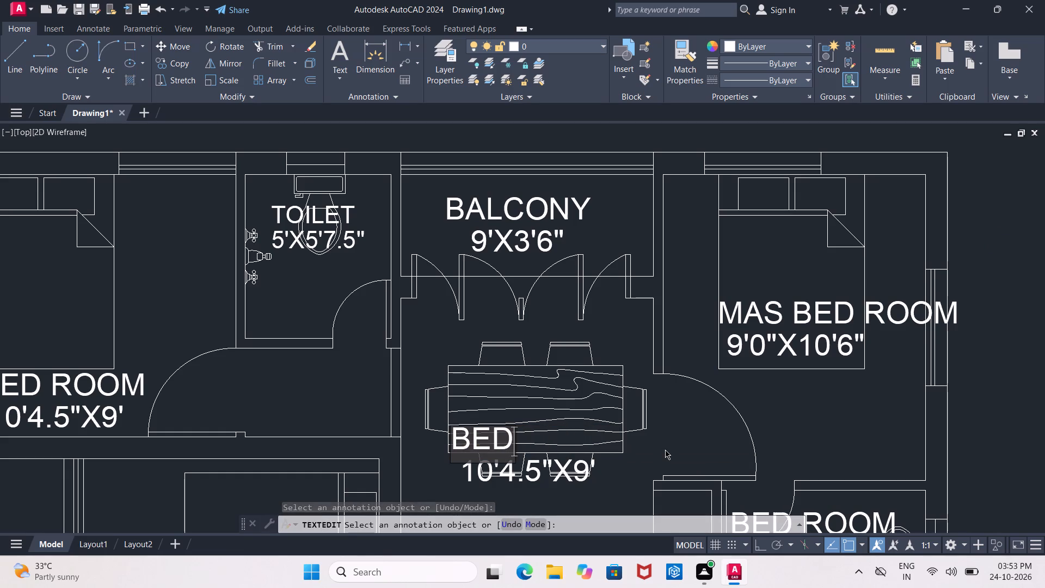
key(BackSpace)
key(BackSpace)
key(BackSpace)
text(LIVING)
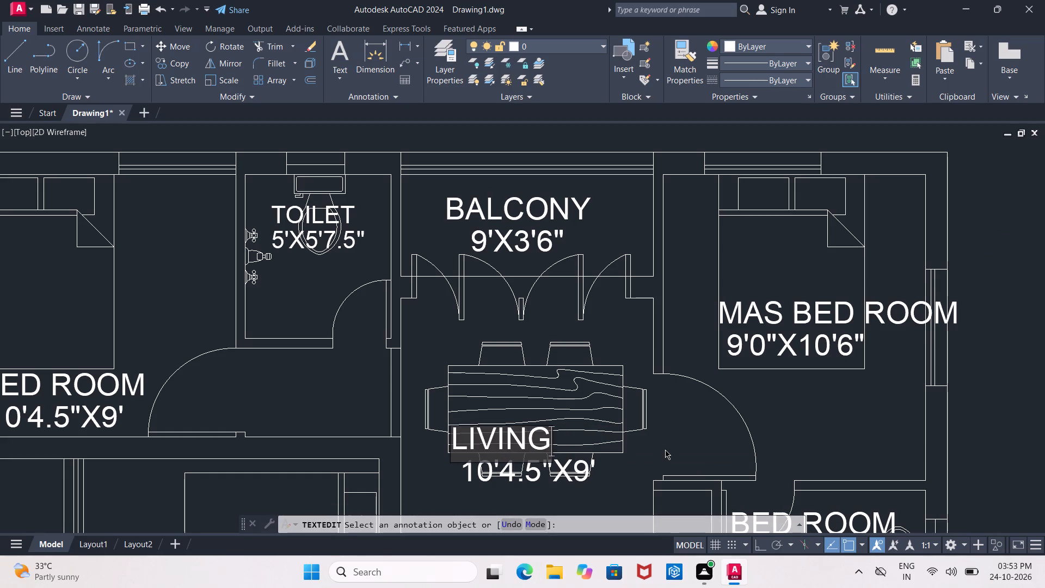
key(space)
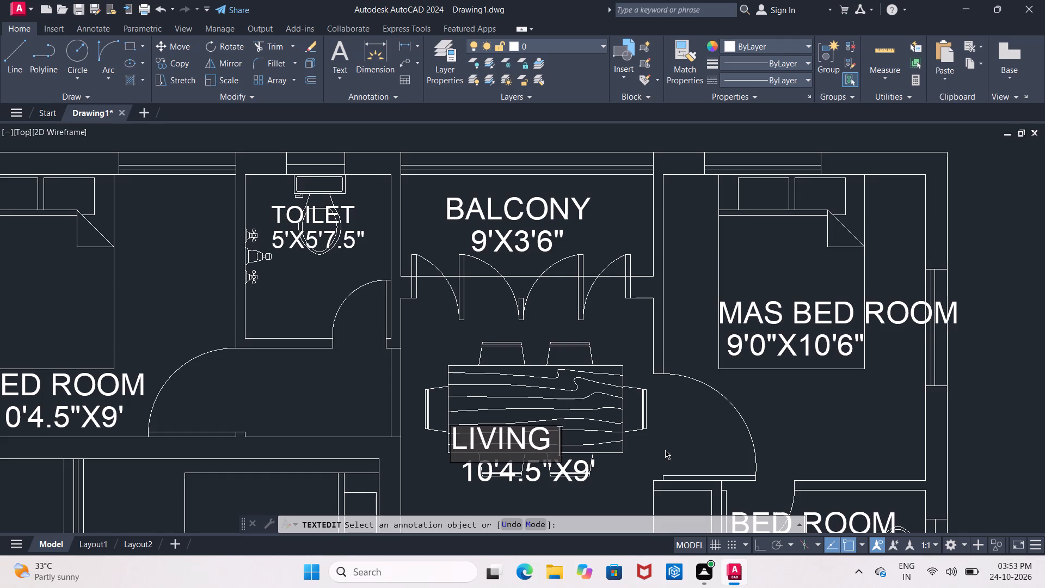
key(BackSpace)
key(slash)
text(DINING)
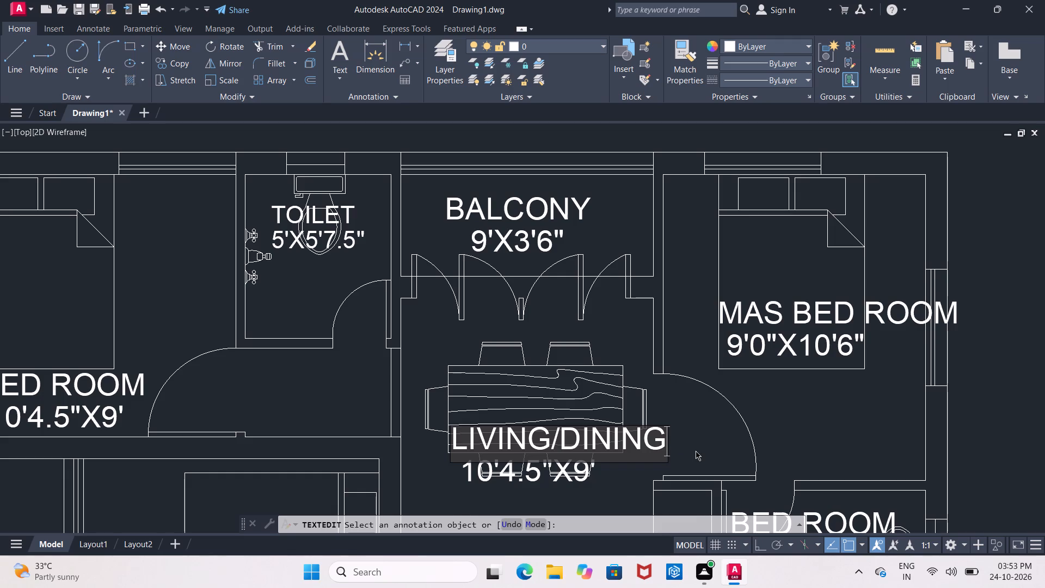
click(503, 469)
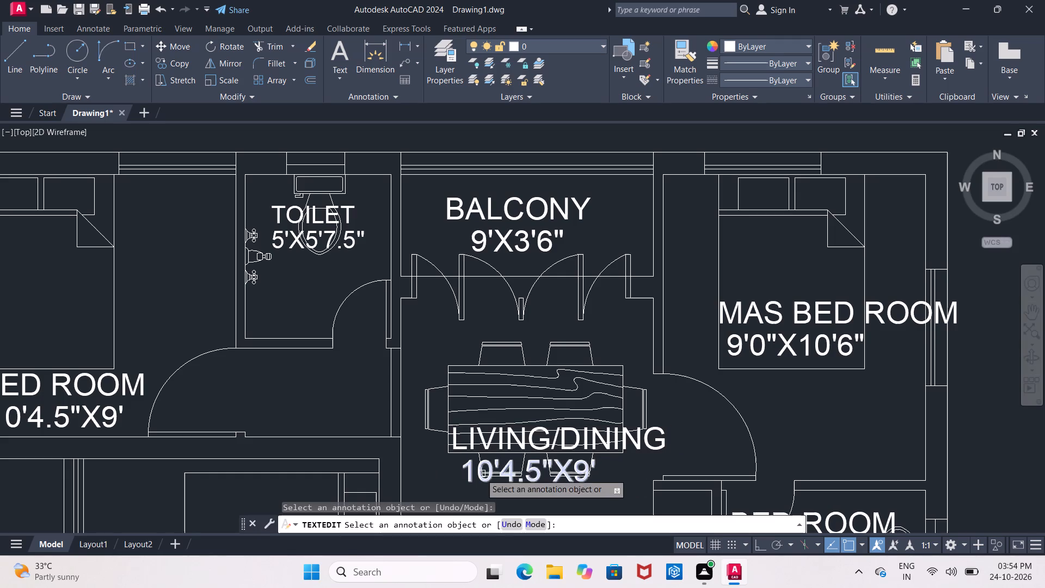
Change the size text under the LIVING/DINING name to 9'0"X18'6".
click(482, 470)
click(505, 474)
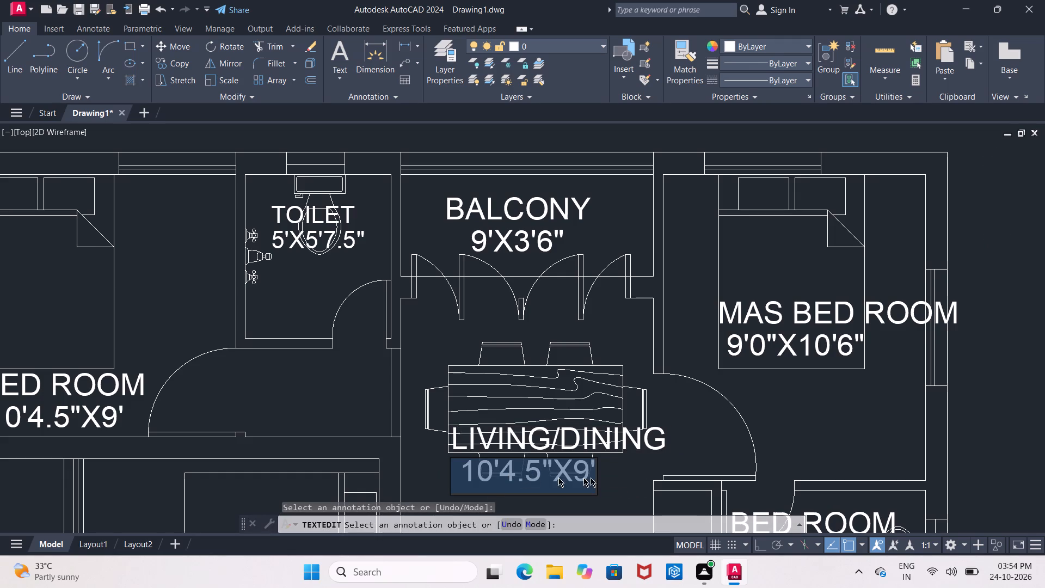
click(598, 468)
click(510, 474)
click(558, 477)
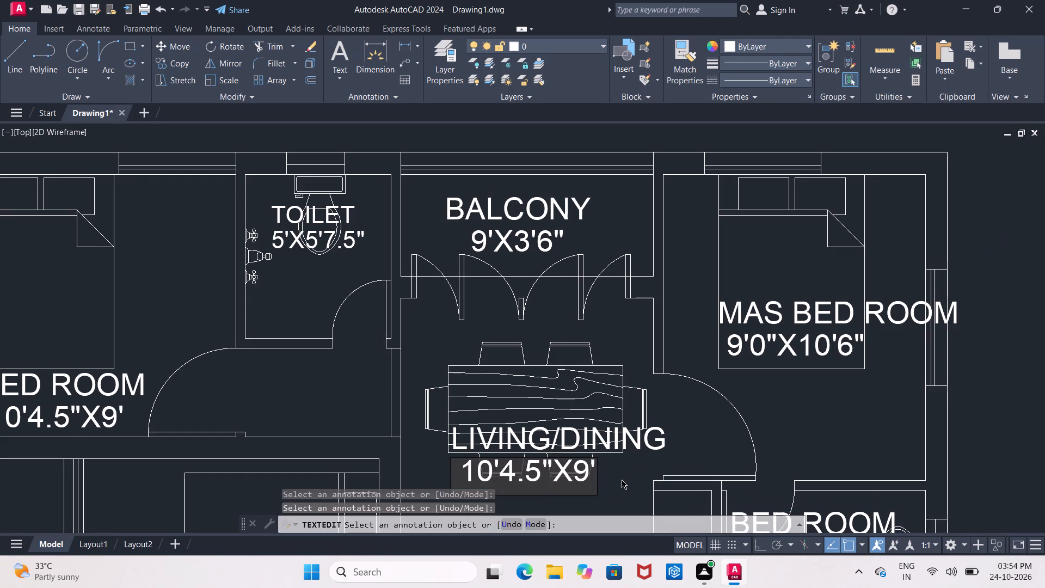
key(Right)
key(Right)
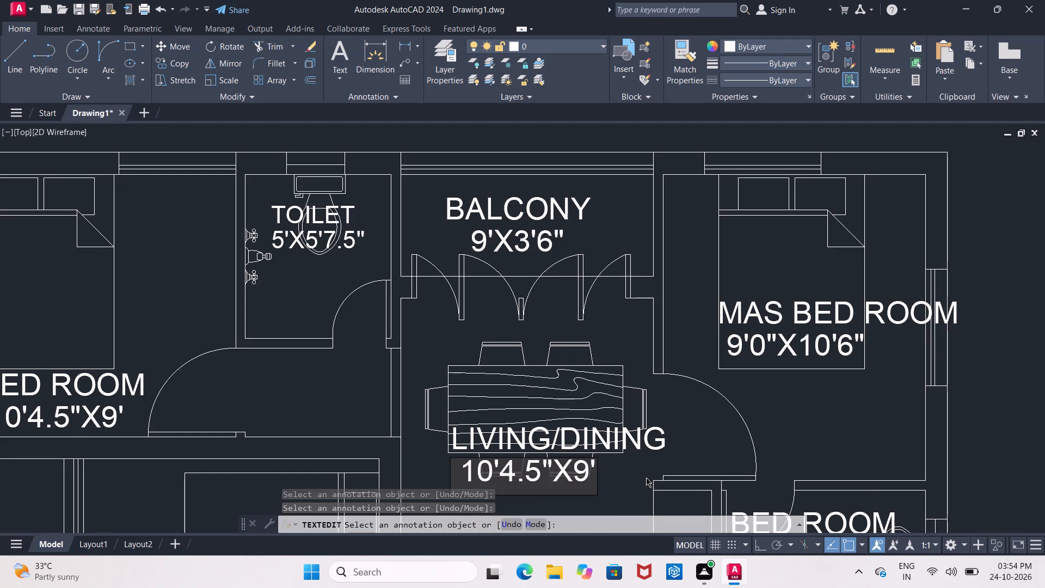
key(Right)
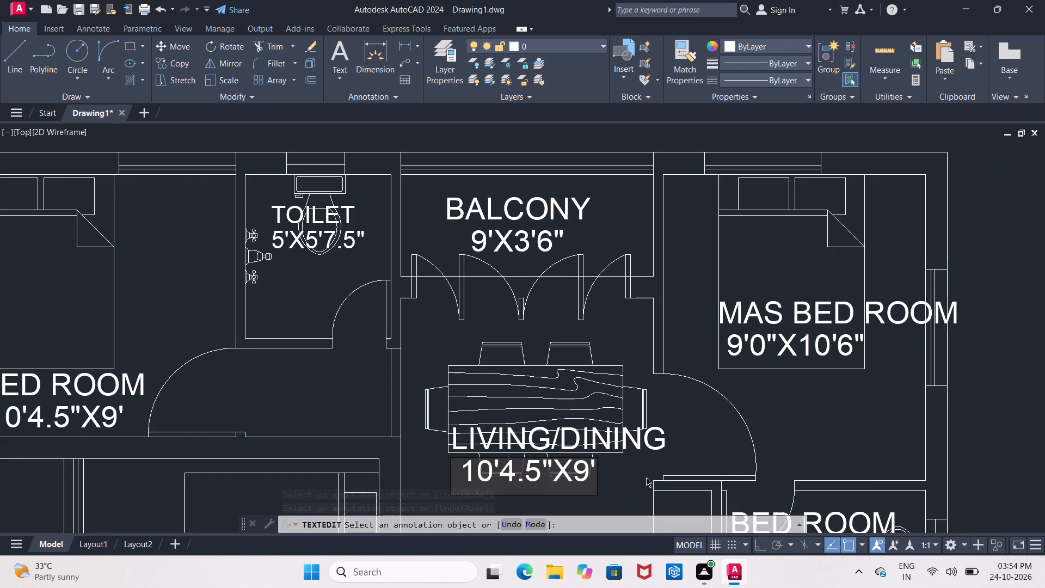
key(BackSpace)
key(BackSpace)
key(BackSpace)
key(BackSpace)
key(BackSpace)
key(BackSpace)
key(BackSpace)
key(BackSpace)
key(BackSpace)
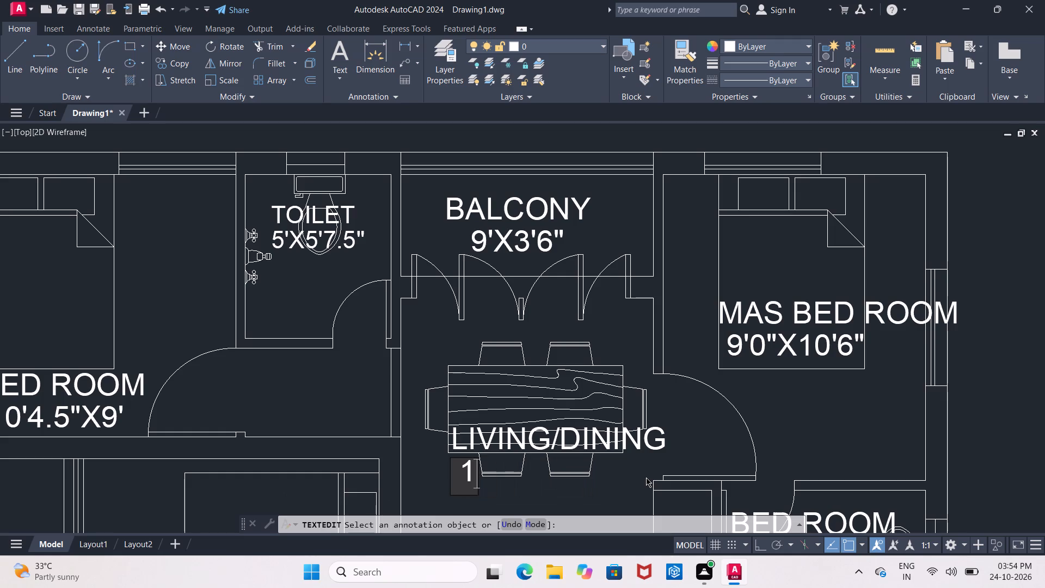
key(BackSpace)
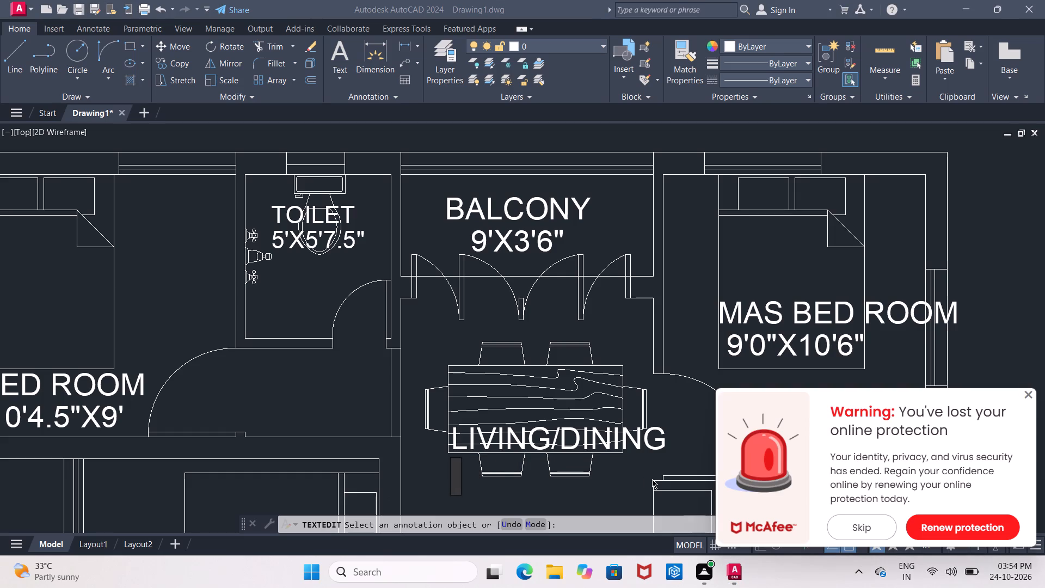
key(9)
key(9)
click(1031, 390)
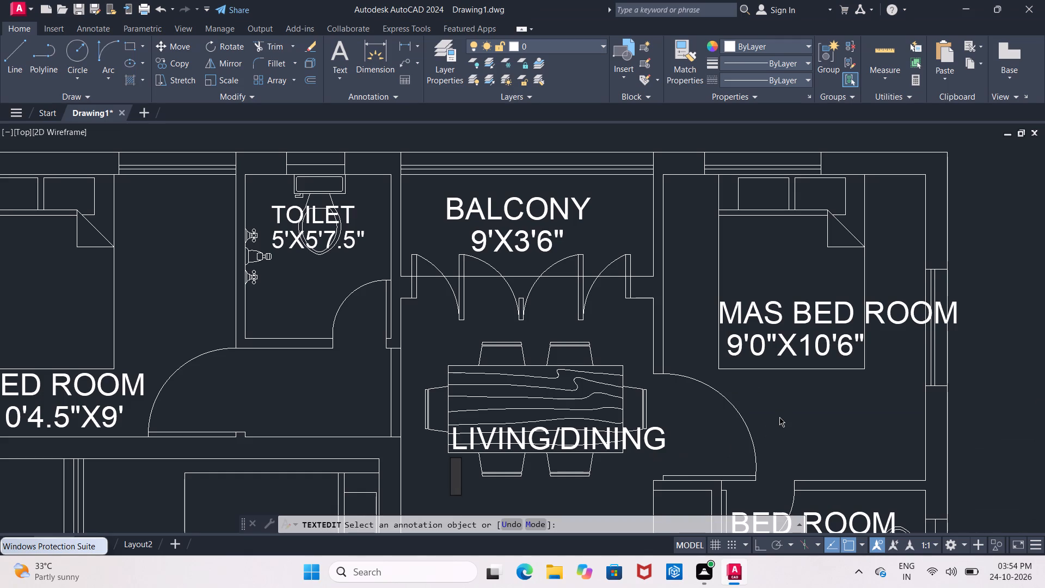
key(9)
key(apostrophe)
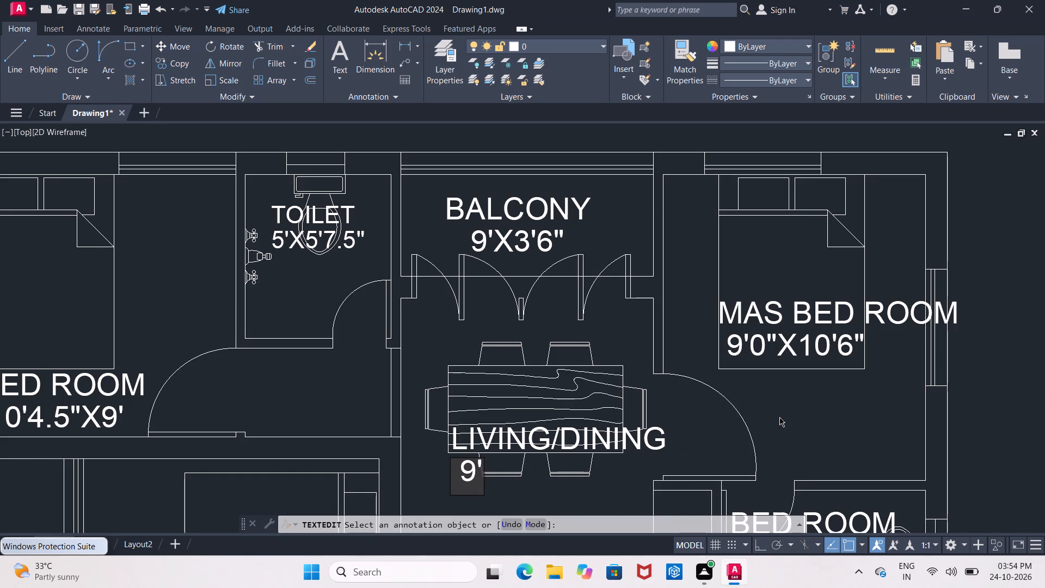
key(0)
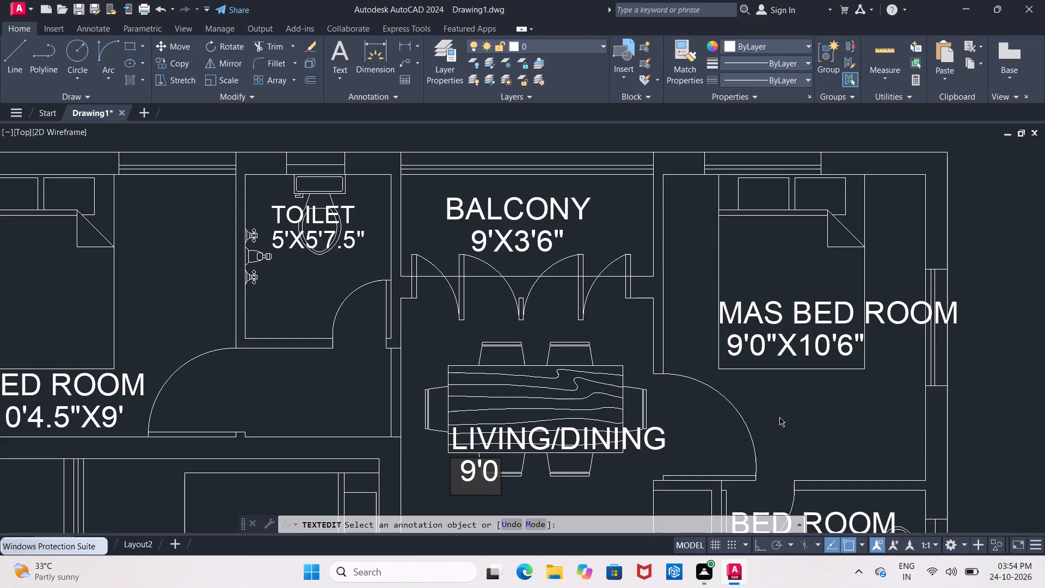
key(x)
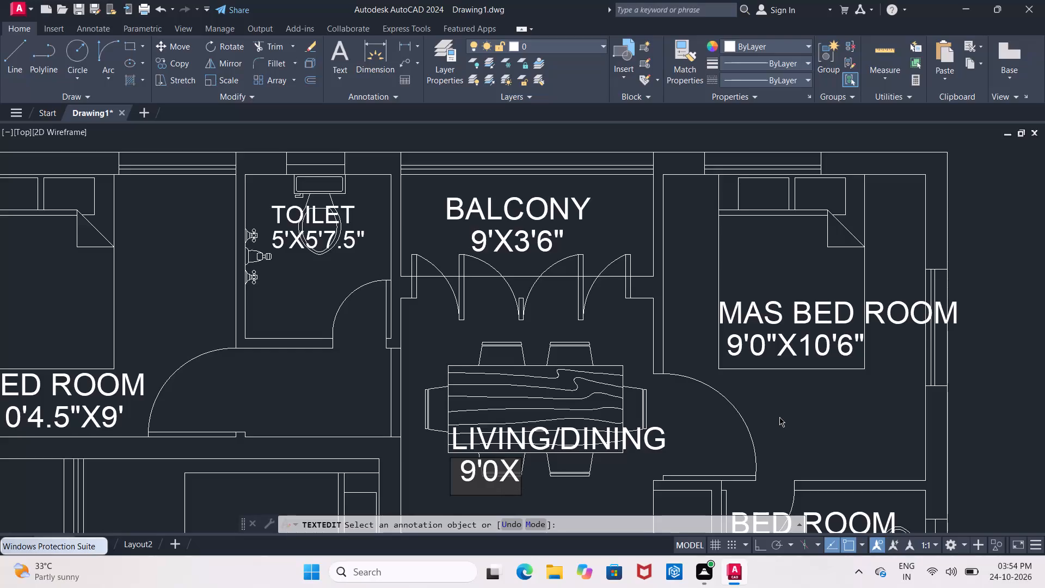
key(BackSpace)
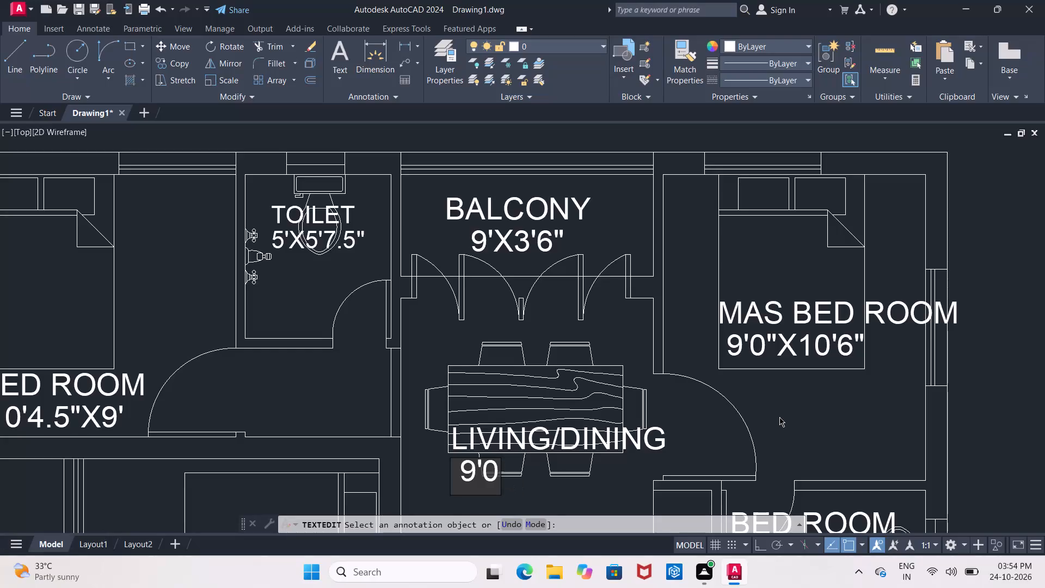
key(shift+quotedbl)
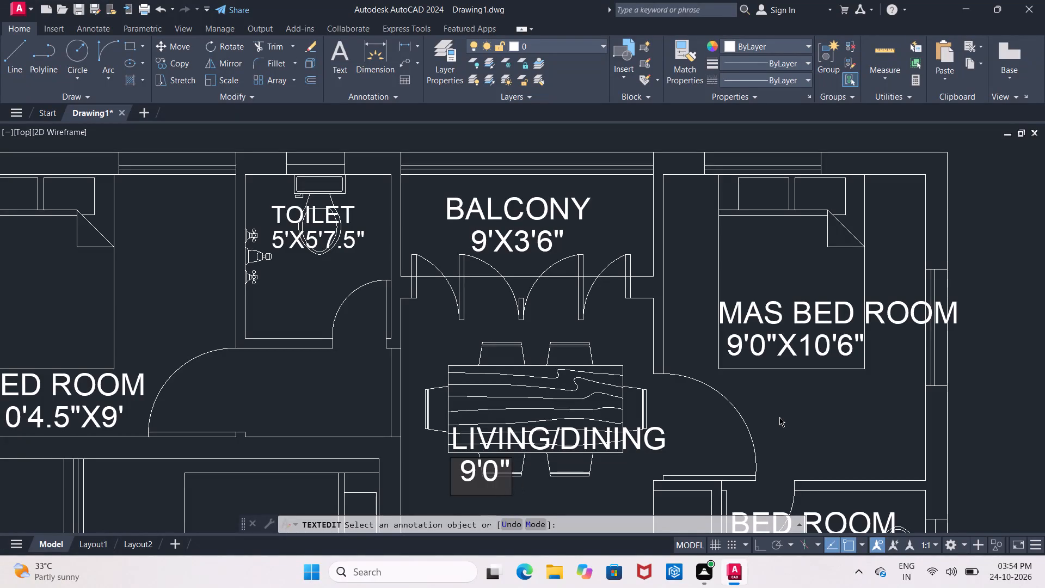
key(x)
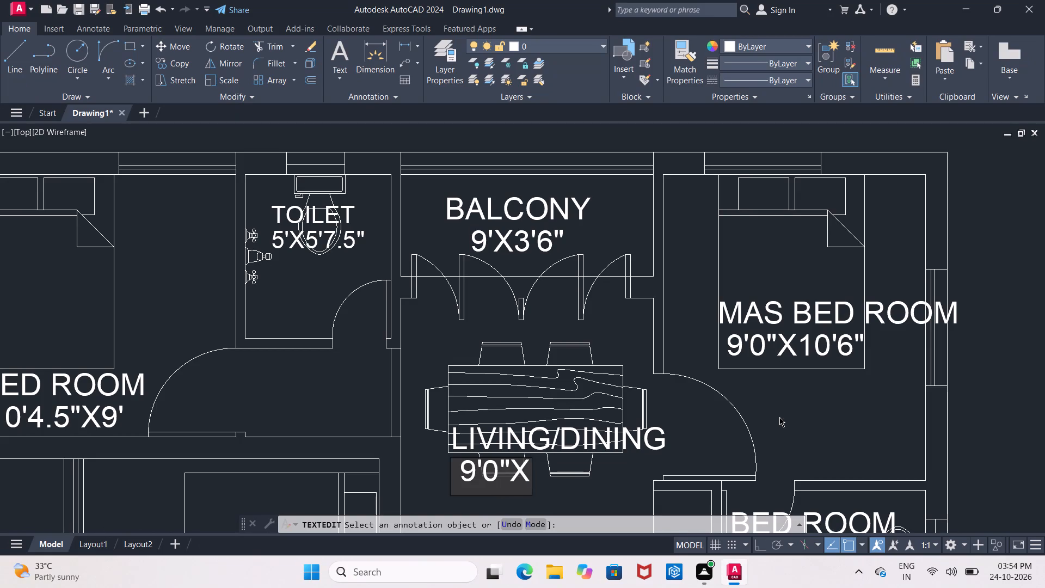
text(18)
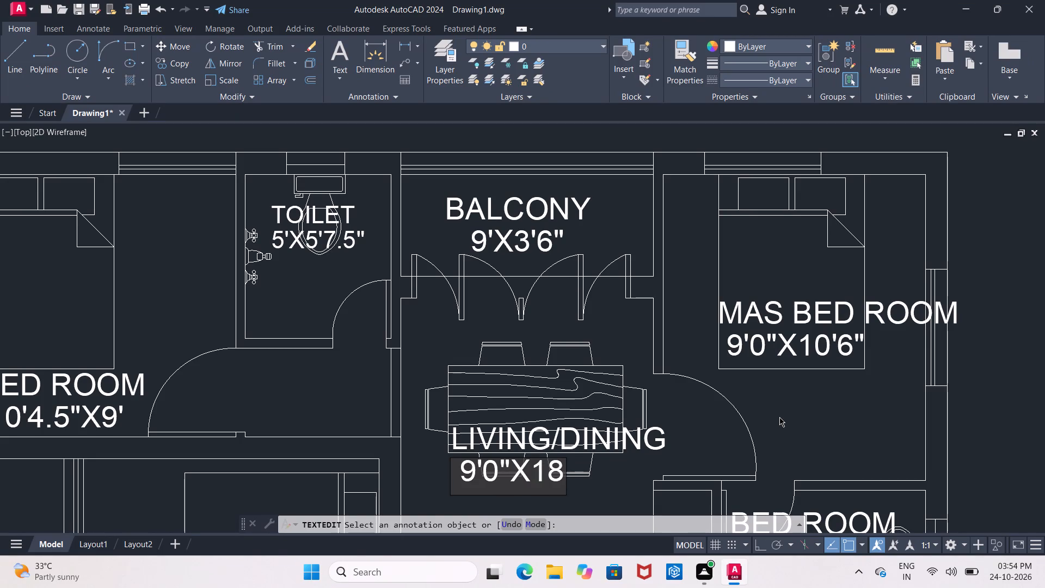
text('6)
key(shift+quotedbl)
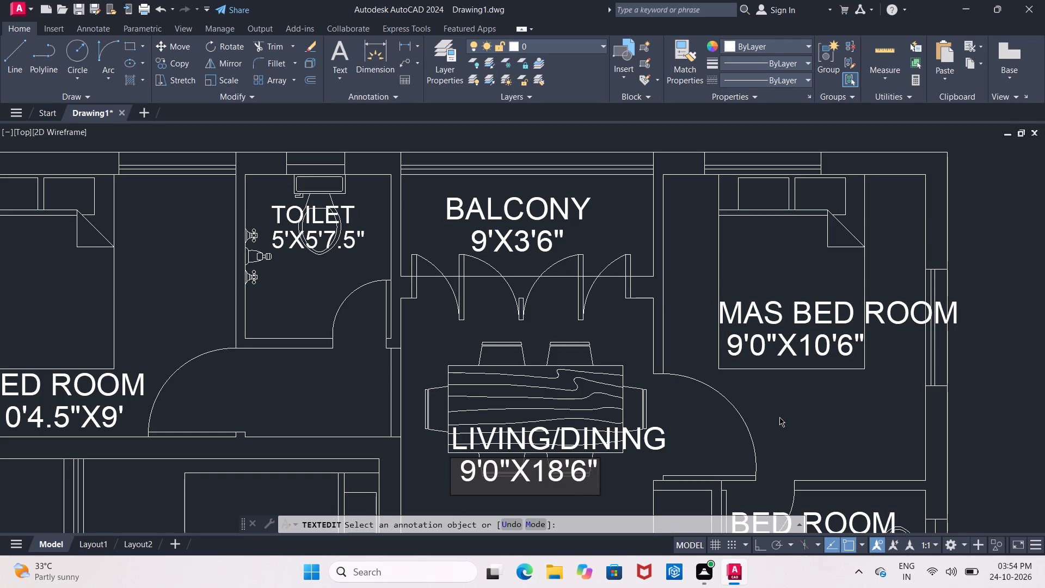
scroll(779, 417, down, 2)
scroll(779, 417, up, 2)
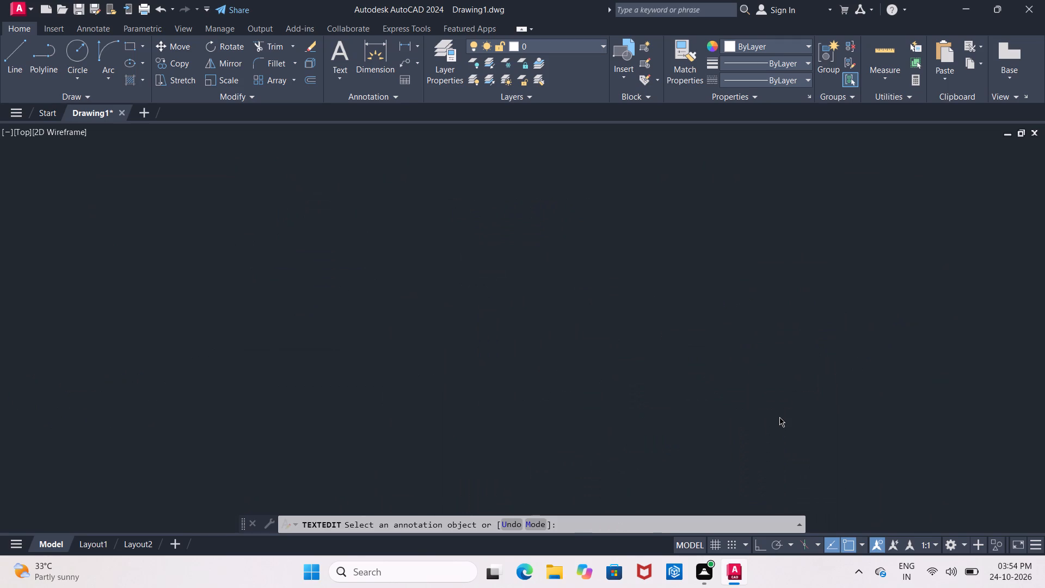
scroll(746, 396, left, 3)
scroll(743, 373, up, 3)
drag(169, 244, 286, 283)
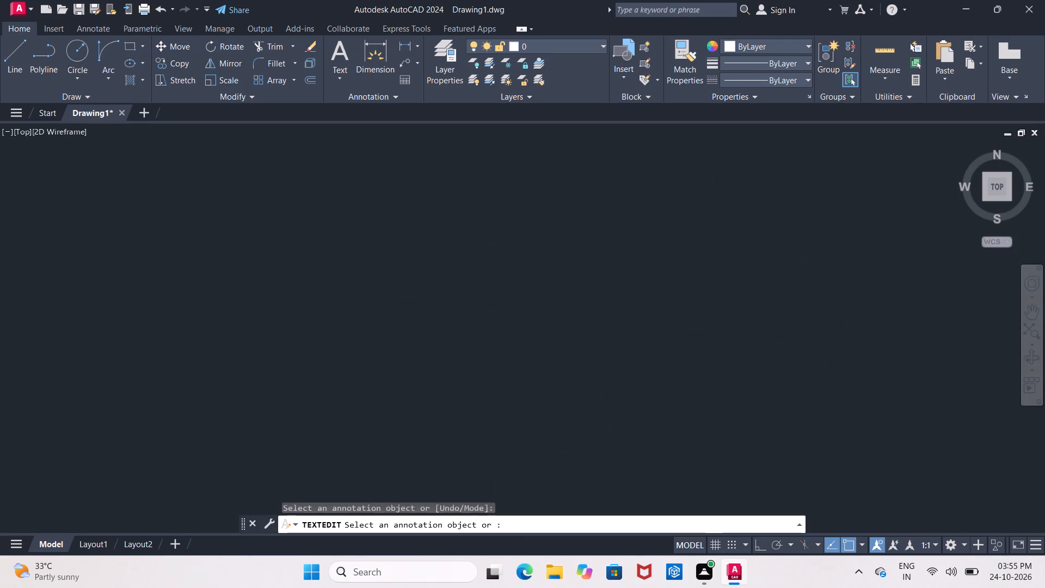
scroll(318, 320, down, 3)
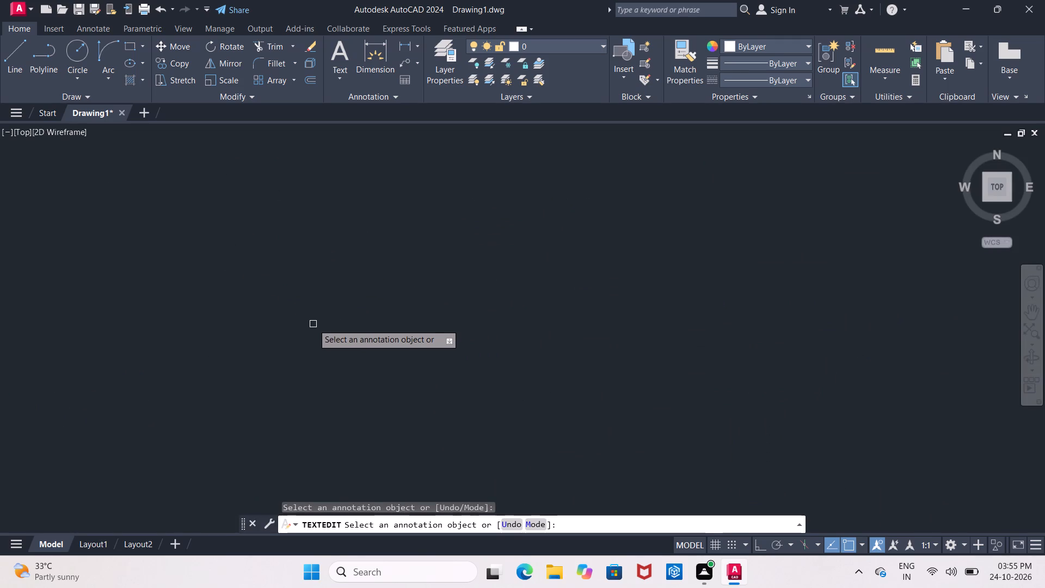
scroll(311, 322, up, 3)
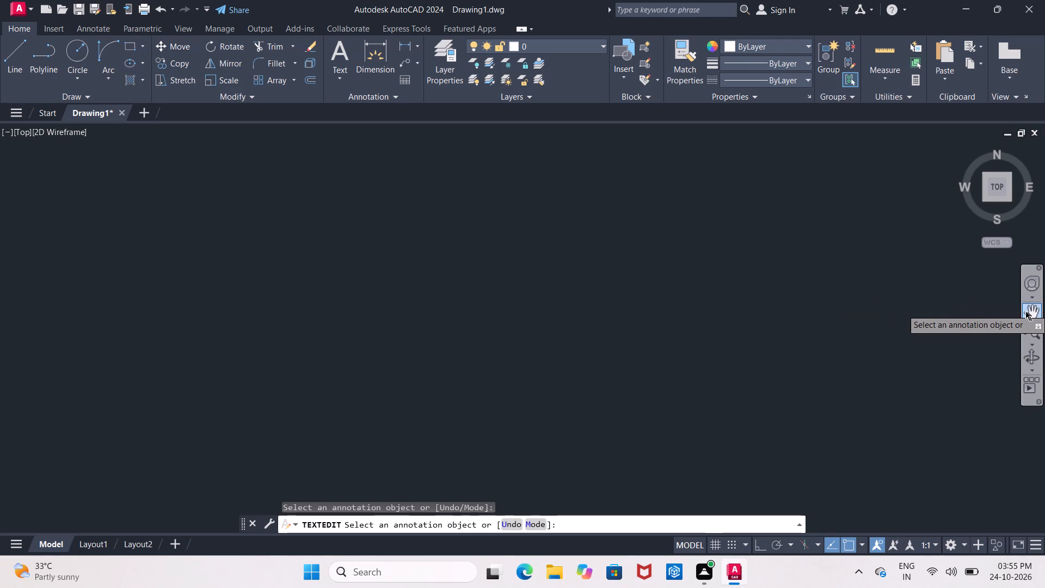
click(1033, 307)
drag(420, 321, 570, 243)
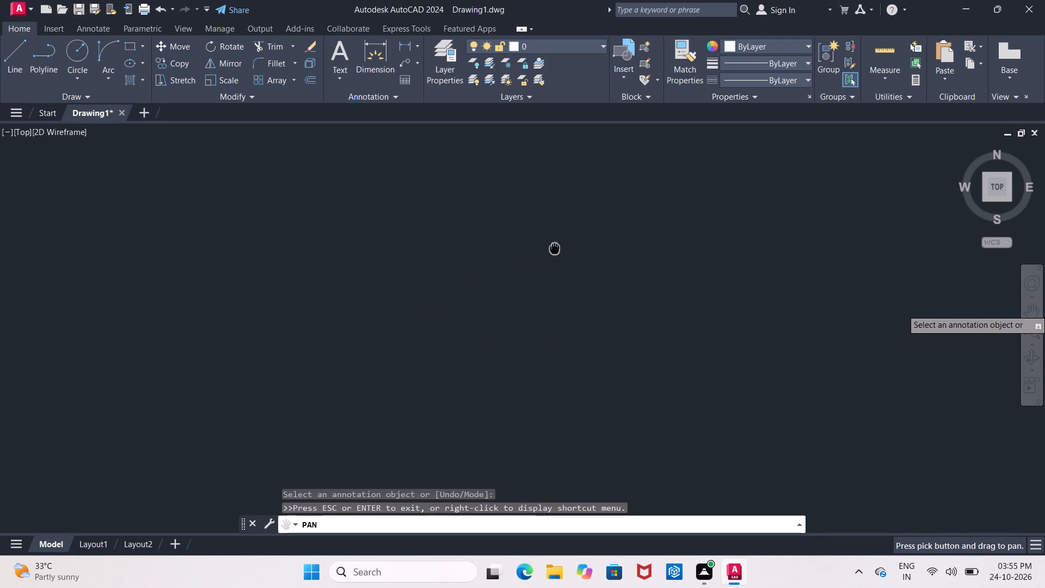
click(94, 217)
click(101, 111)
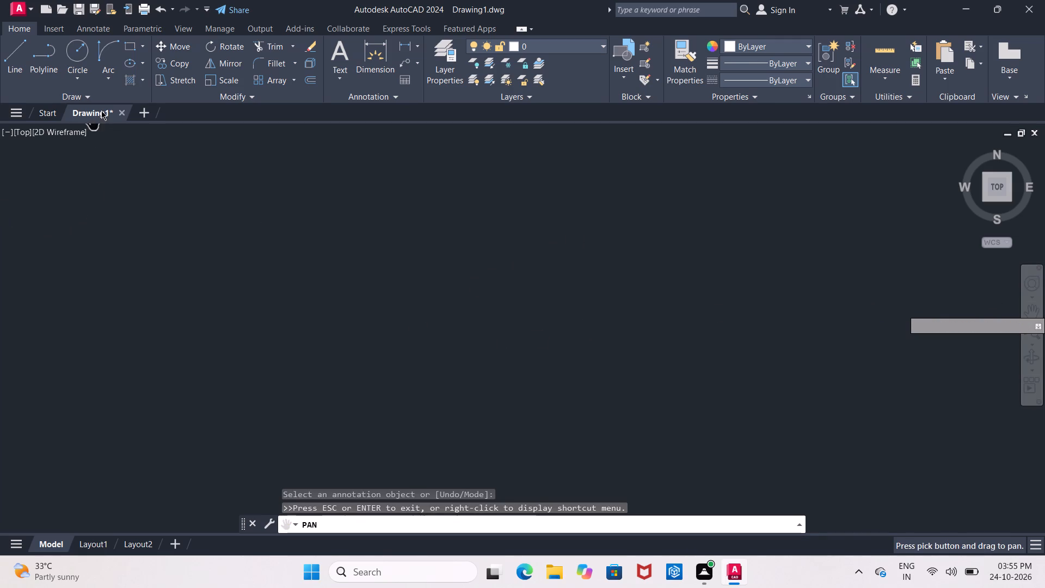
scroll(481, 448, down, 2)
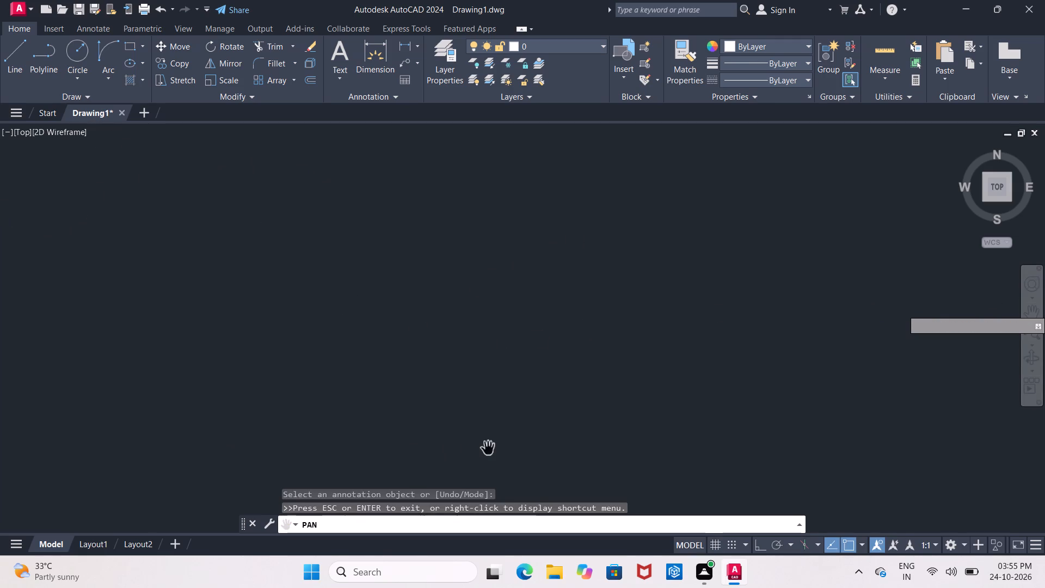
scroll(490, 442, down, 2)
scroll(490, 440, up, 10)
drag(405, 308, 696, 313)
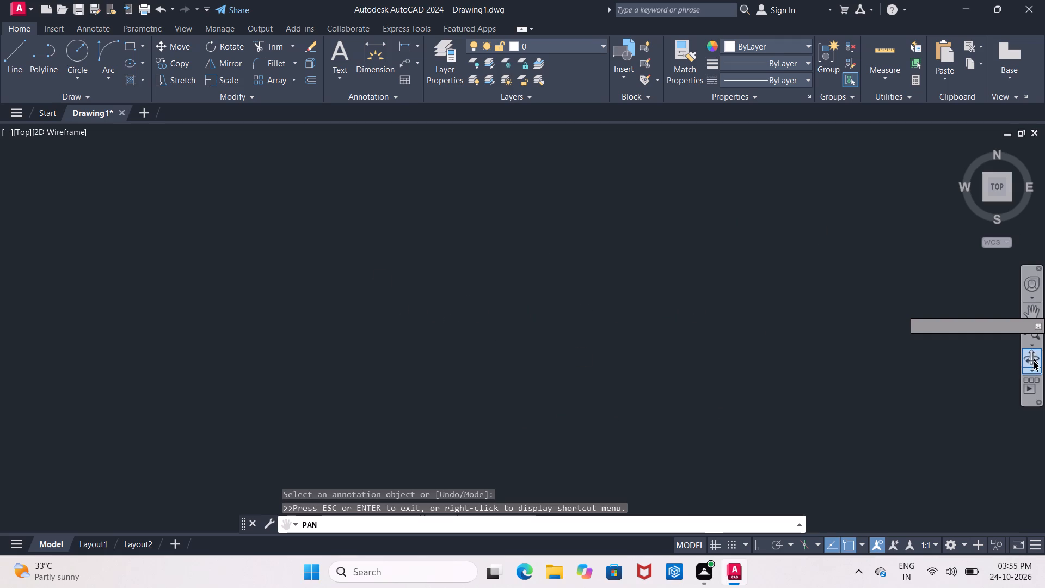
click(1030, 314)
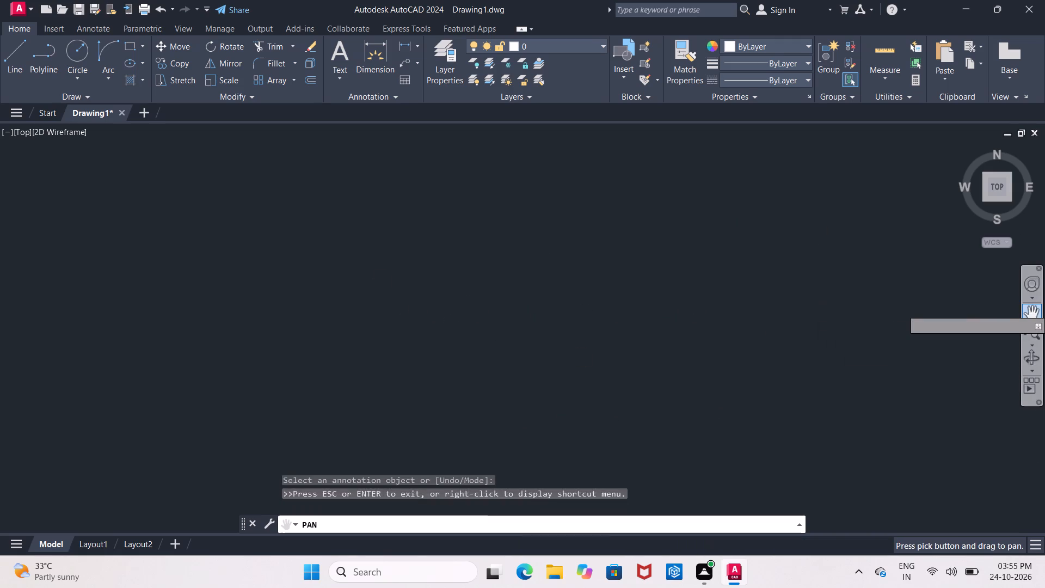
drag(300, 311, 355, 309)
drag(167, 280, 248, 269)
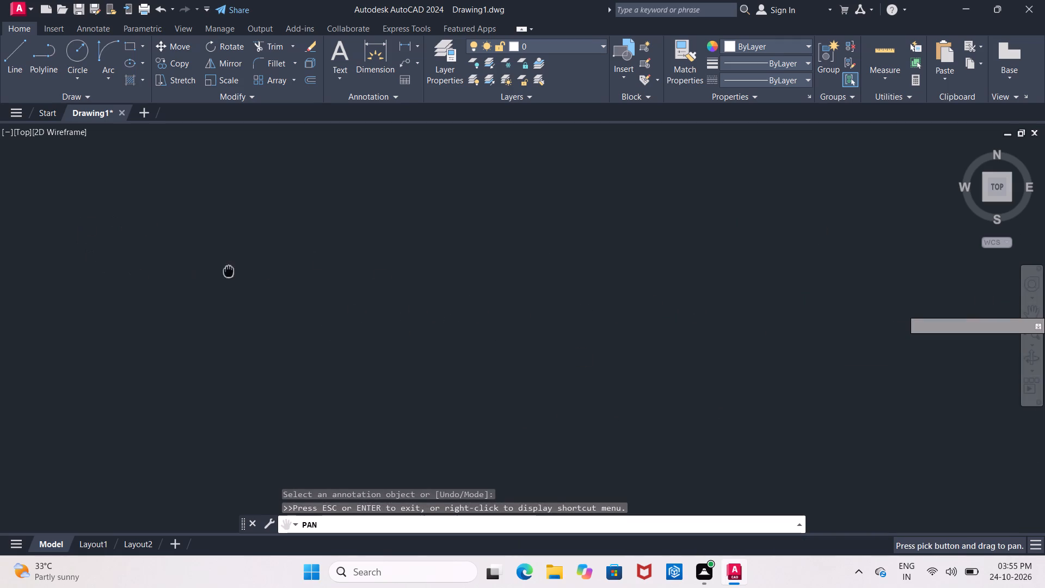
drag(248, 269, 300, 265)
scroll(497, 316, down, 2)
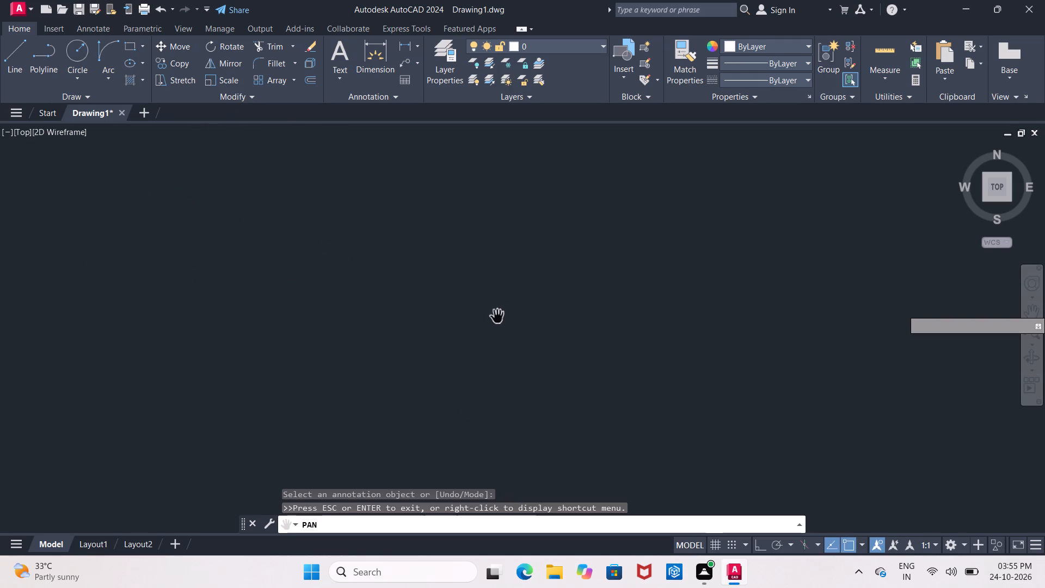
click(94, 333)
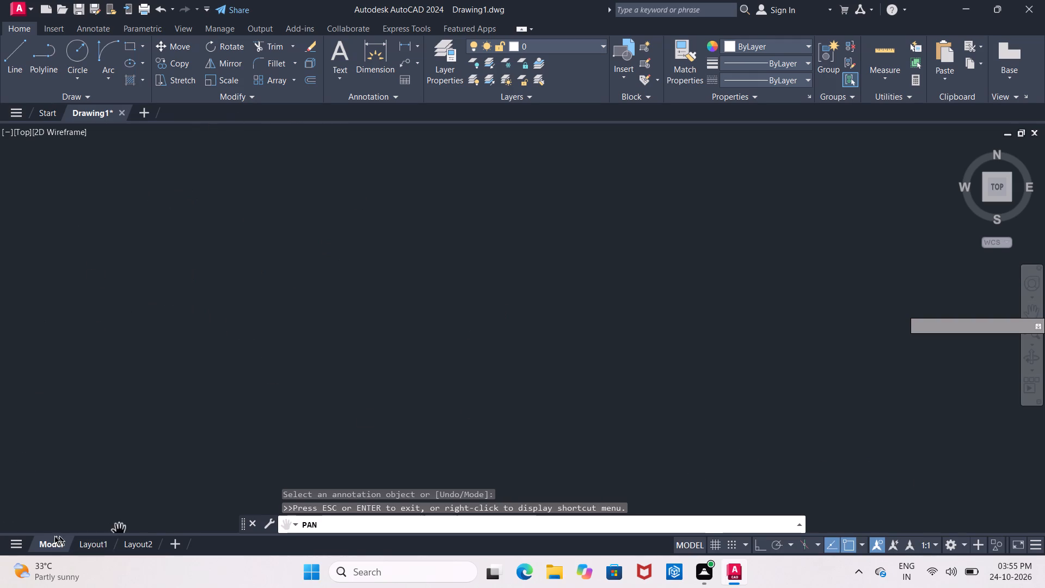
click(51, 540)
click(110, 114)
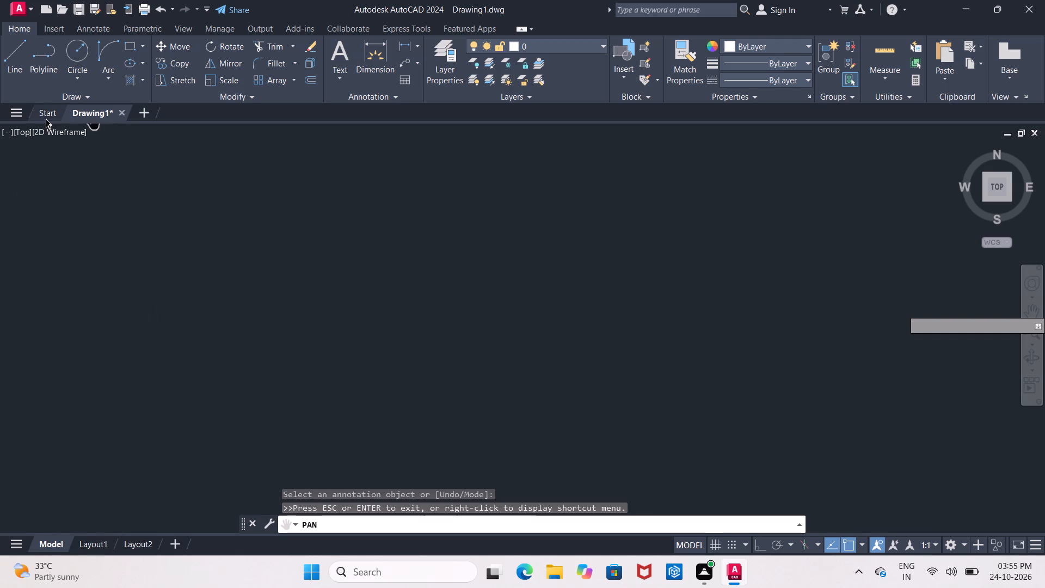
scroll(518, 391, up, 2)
Look for the floor plan in the empty model view.
scroll(690, 437, down, 2)
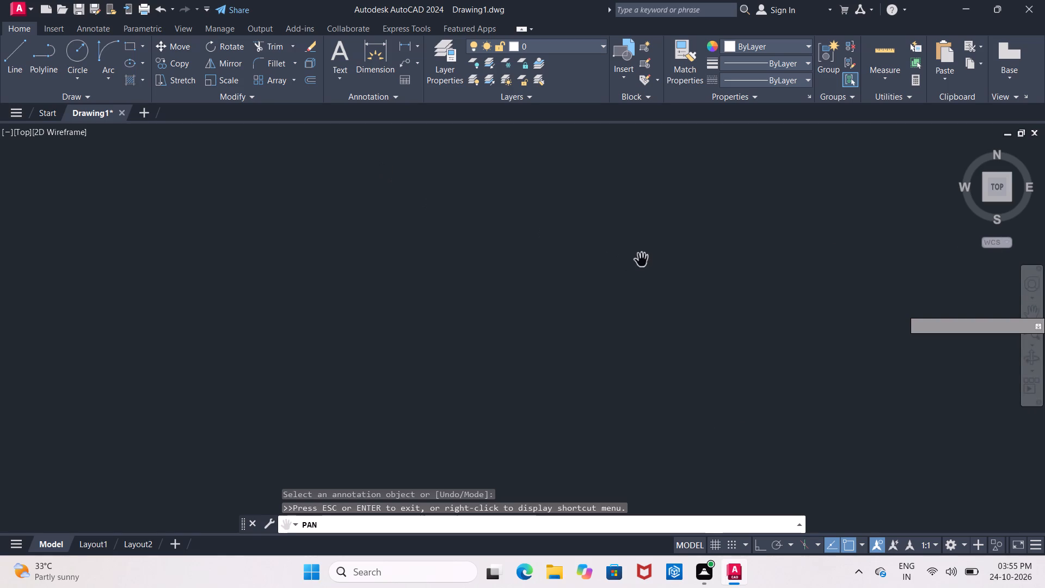
ctrl+scroll(642, 271, down, 10)
ctrl+scroll(642, 272, up, 13)
drag(321, 296, 791, 315)
click(994, 185)
drag(400, 400, 539, 269)
drag(235, 360, 724, 290)
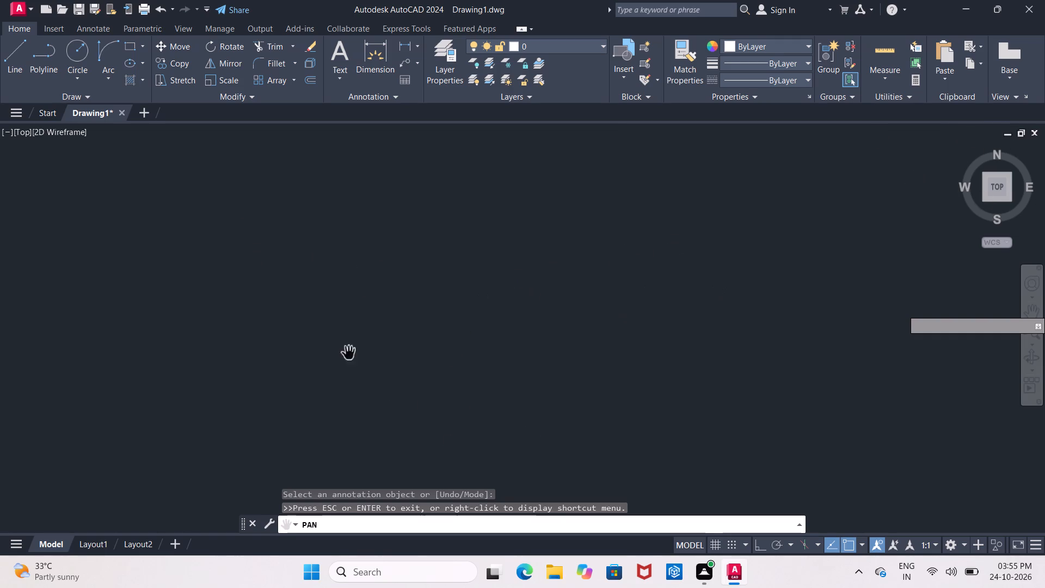
drag(230, 313, 434, 255)
drag(81, 228, 214, 238)
drag(263, 233, 362, 231)
drag(266, 268, 437, 258)
drag(450, 408, 502, 324)
drag(576, 327, 585, 287)
drag(629, 284, 610, 272)
drag(657, 309, 649, 305)
drag(864, 393, 496, 331)
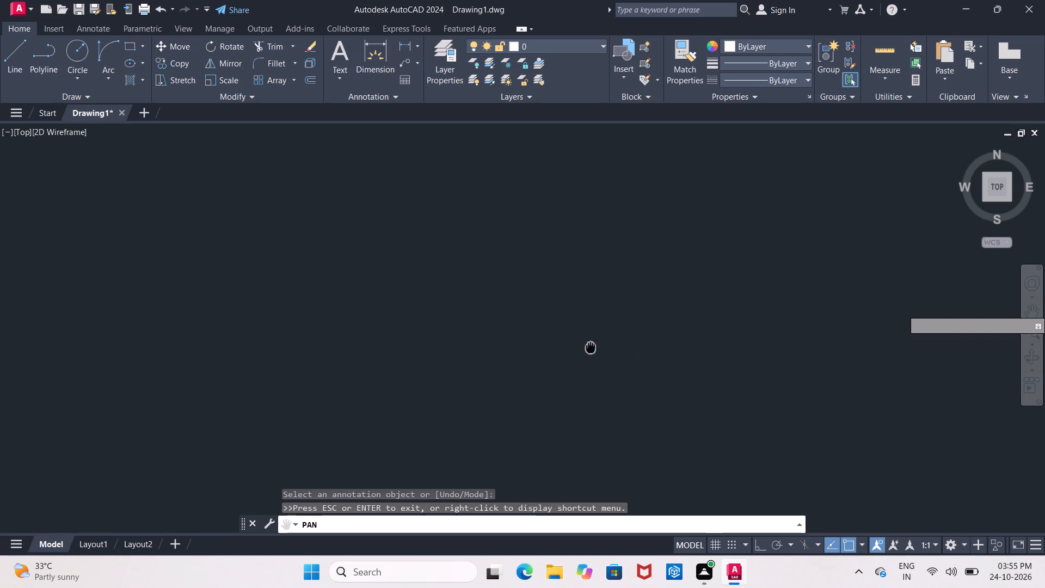
drag(496, 331, 410, 286)
double_click(587, 268)
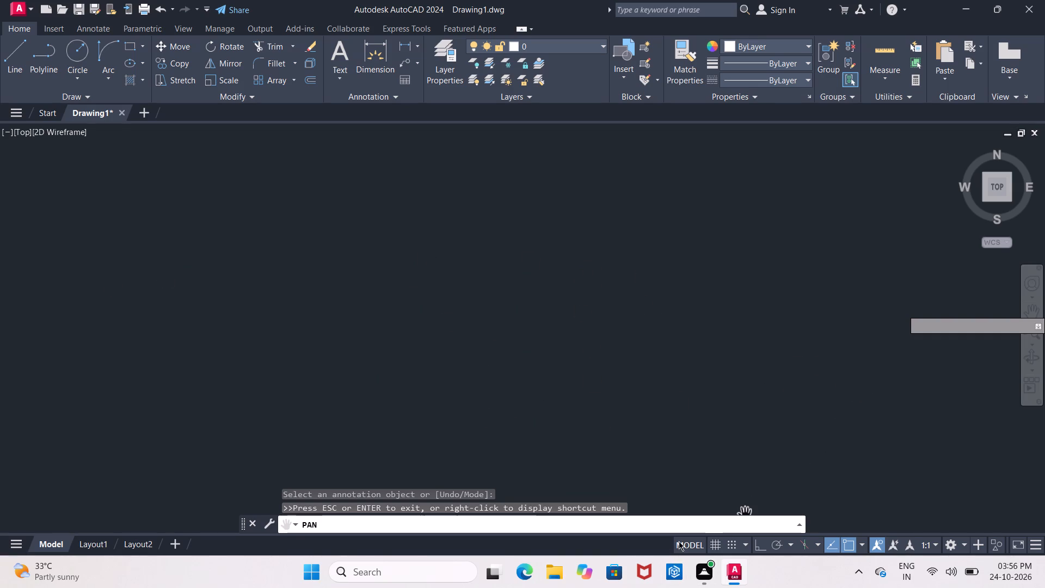
Switch to Layout1 and activate model space inside its floor plan viewport.
click(679, 541)
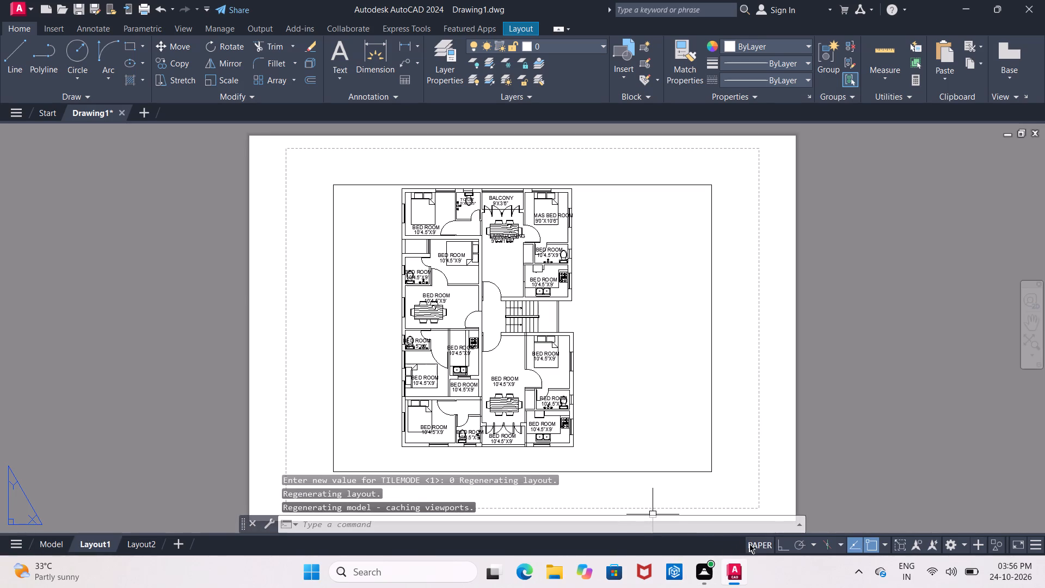
click(754, 543)
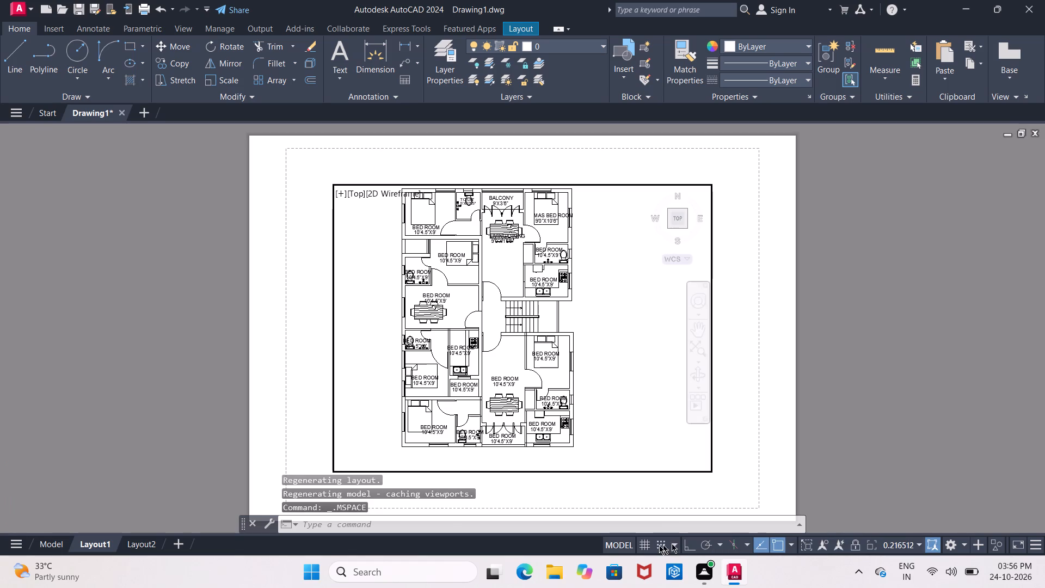
click(610, 541)
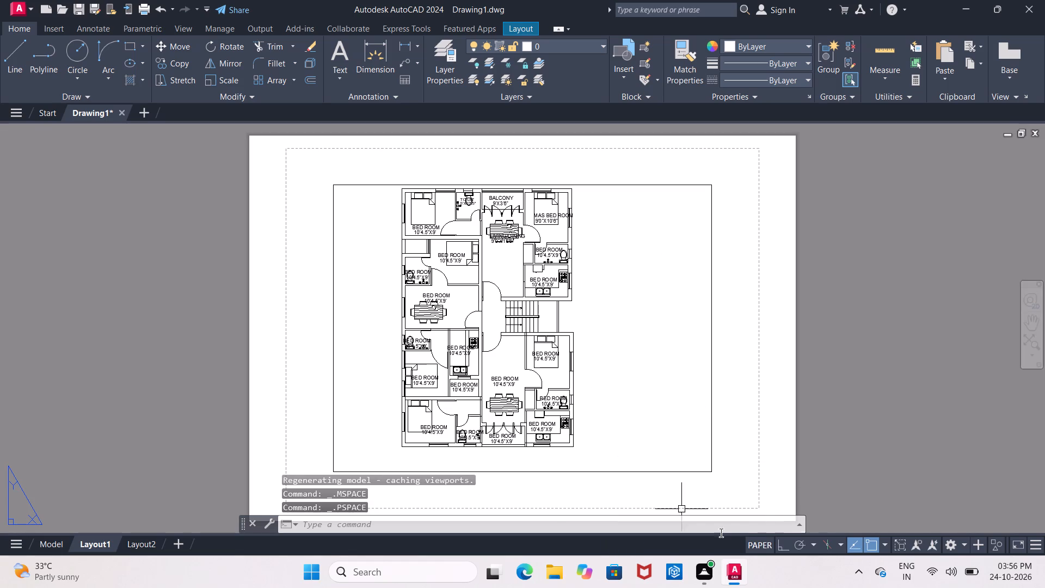
click(749, 541)
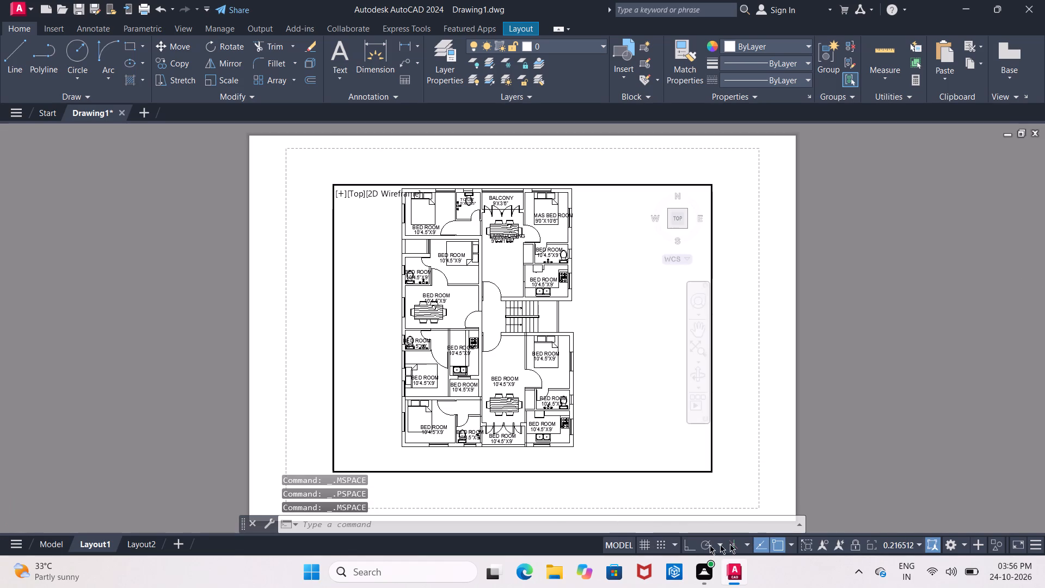
click(616, 544)
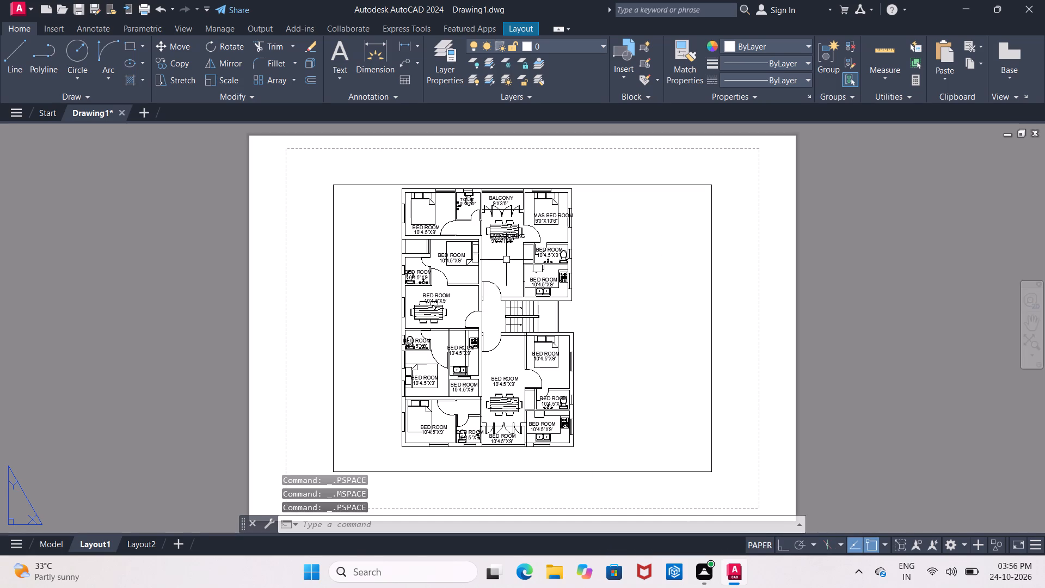
scroll(501, 264, up, 3)
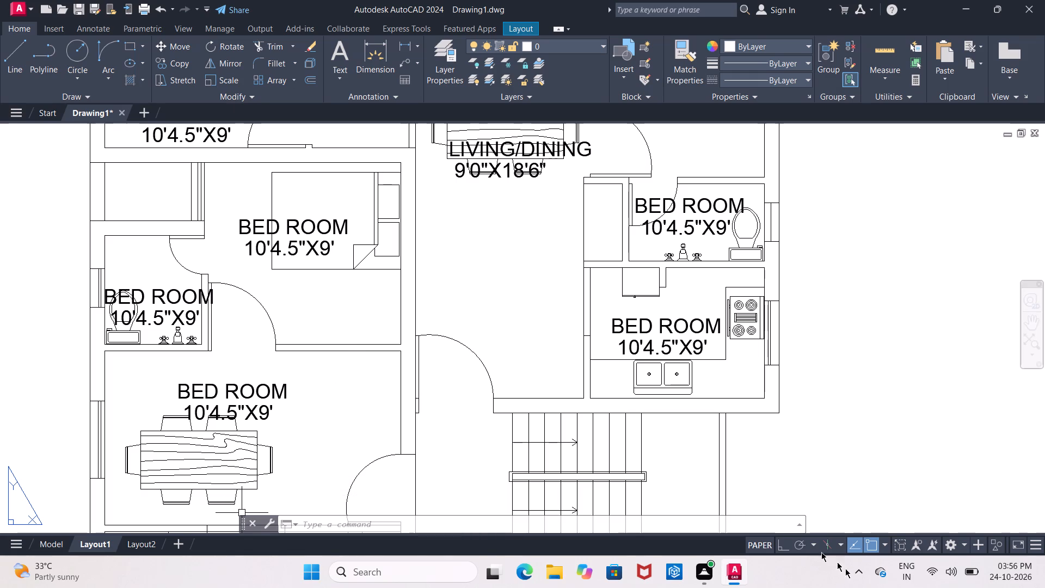
click(760, 543)
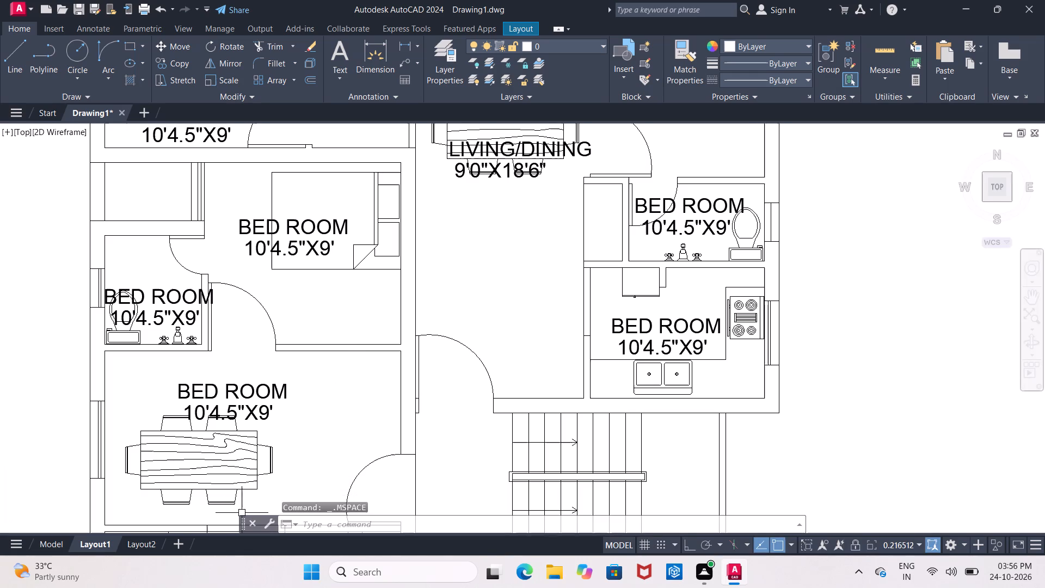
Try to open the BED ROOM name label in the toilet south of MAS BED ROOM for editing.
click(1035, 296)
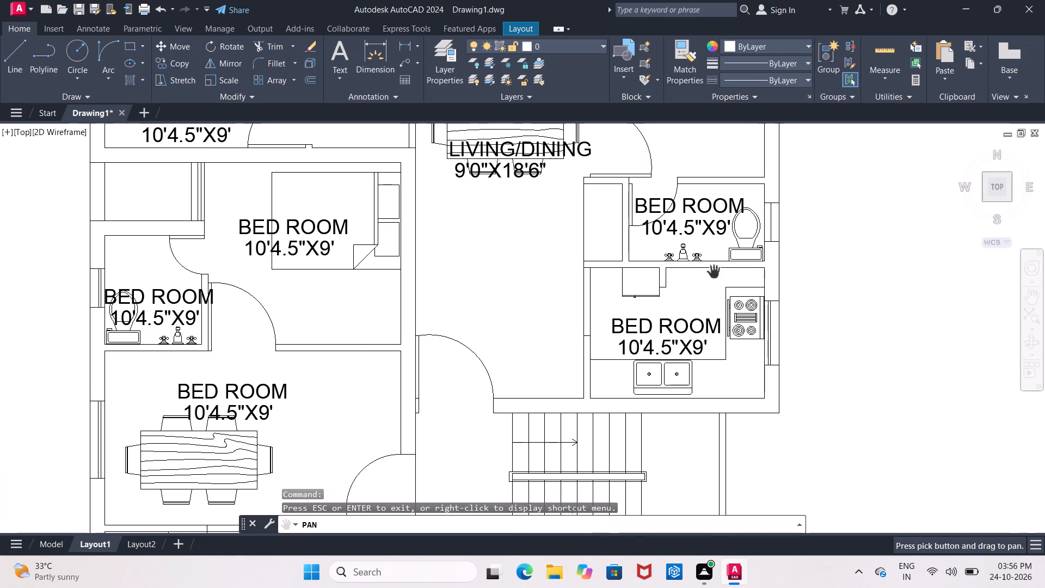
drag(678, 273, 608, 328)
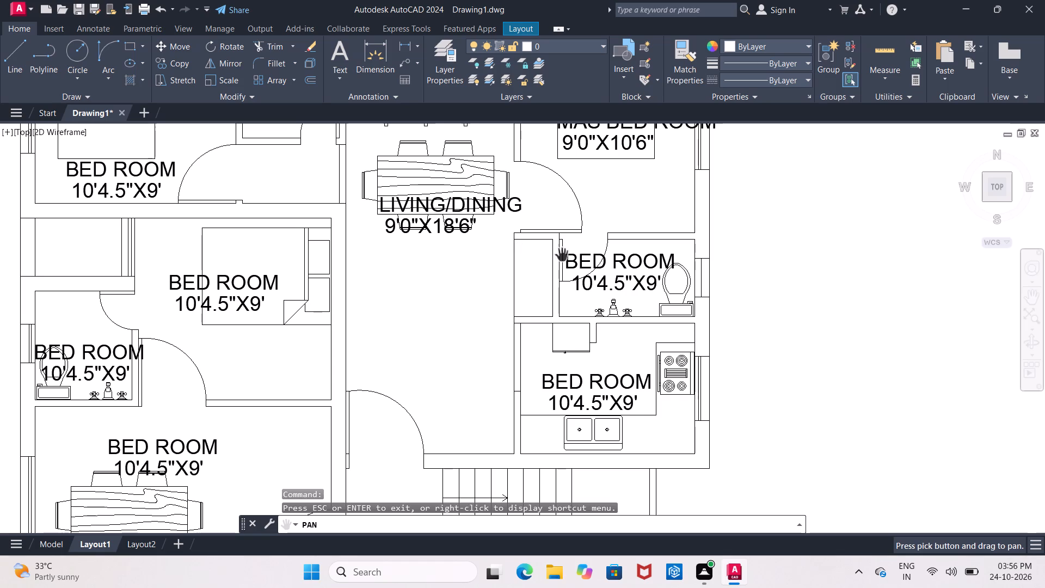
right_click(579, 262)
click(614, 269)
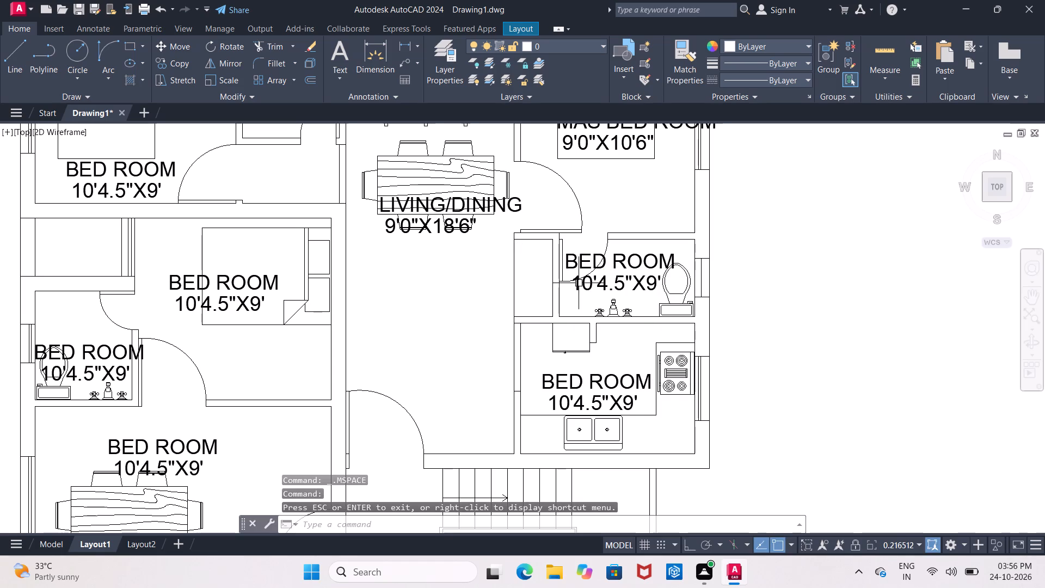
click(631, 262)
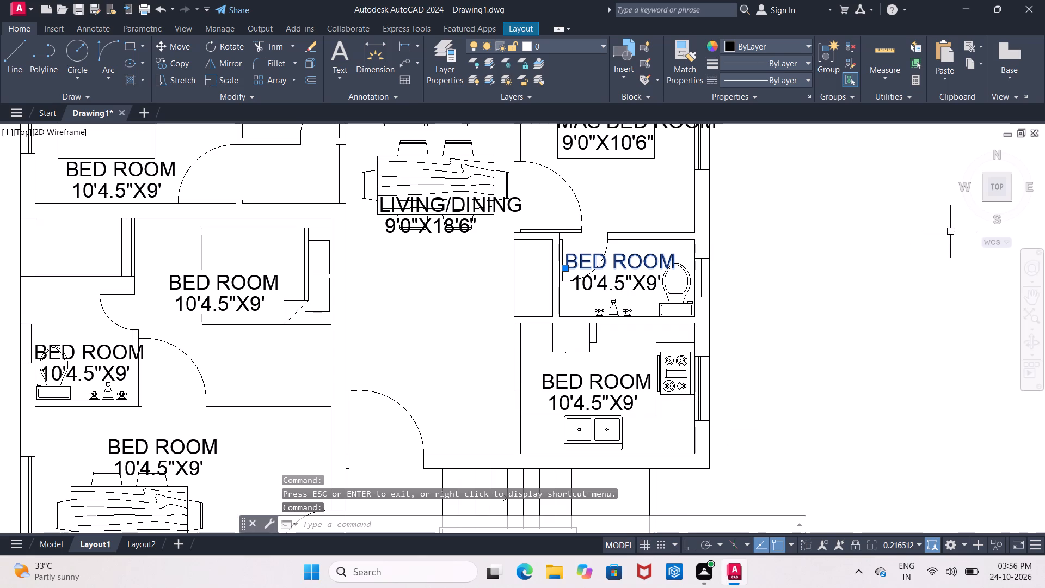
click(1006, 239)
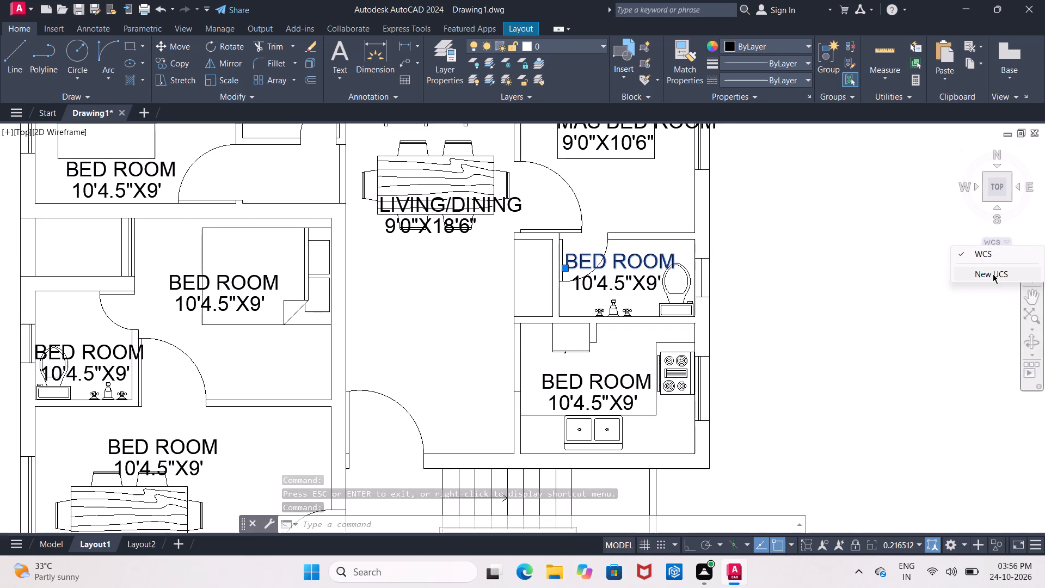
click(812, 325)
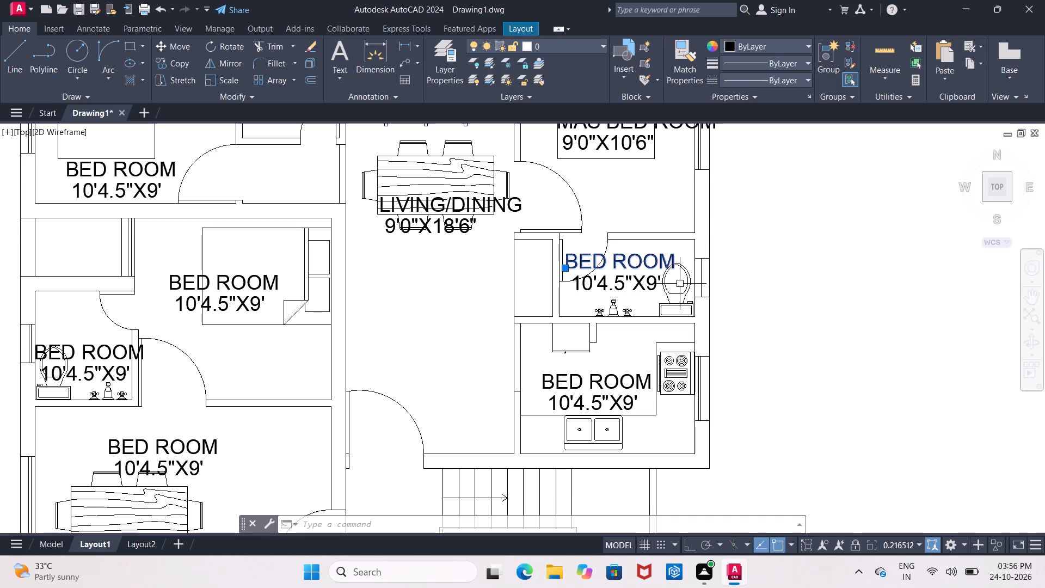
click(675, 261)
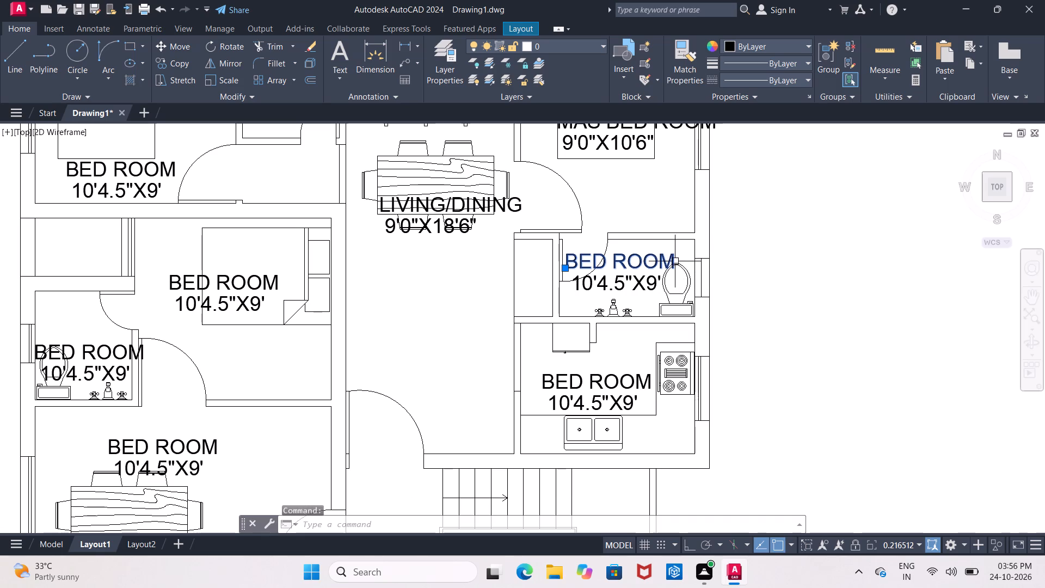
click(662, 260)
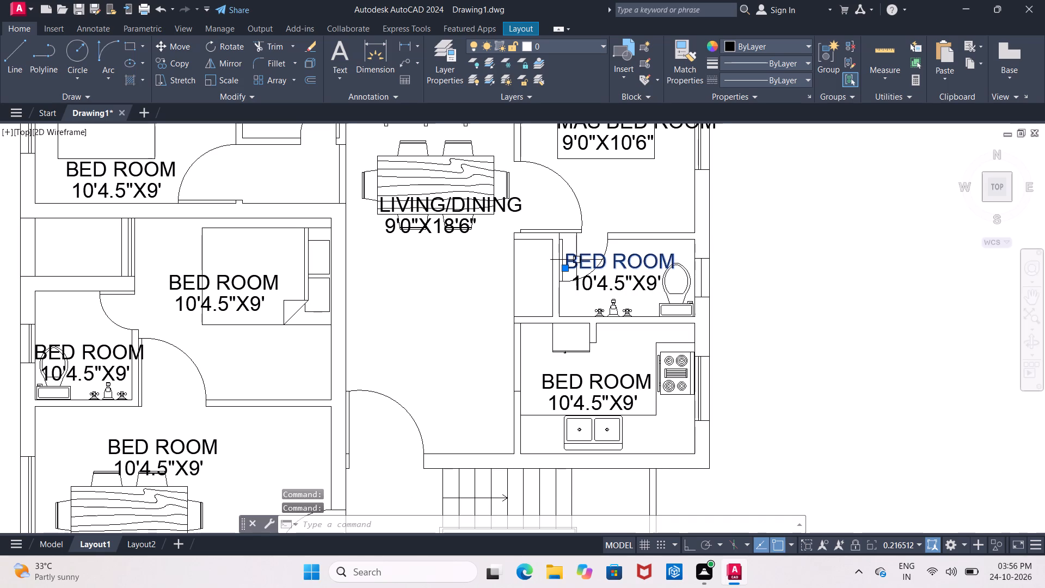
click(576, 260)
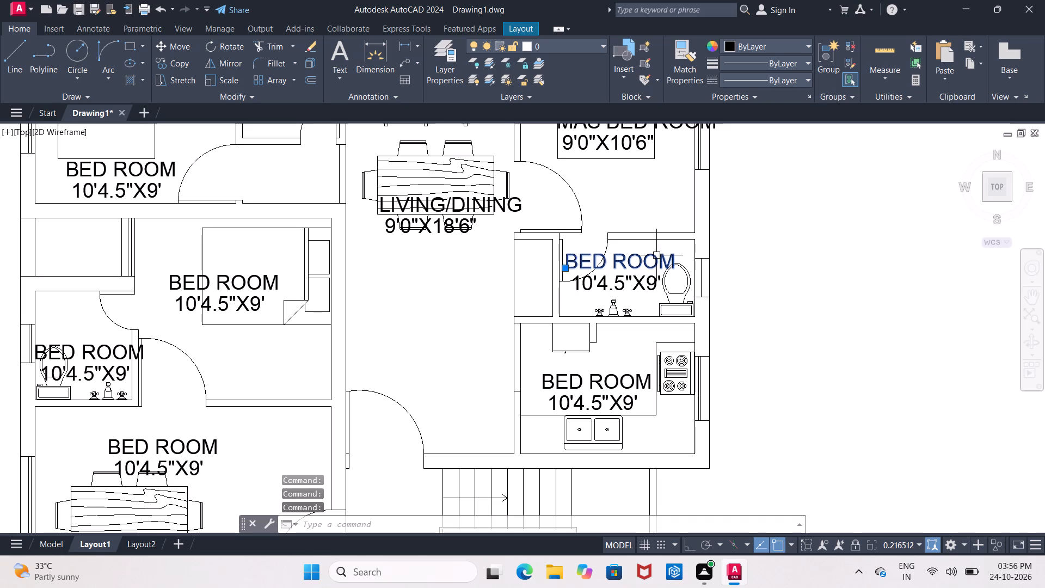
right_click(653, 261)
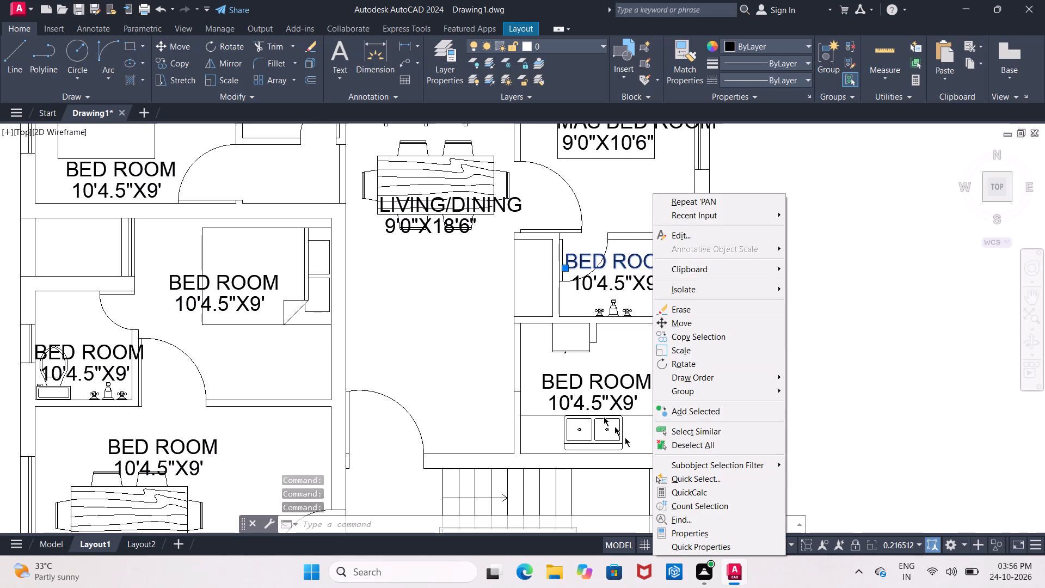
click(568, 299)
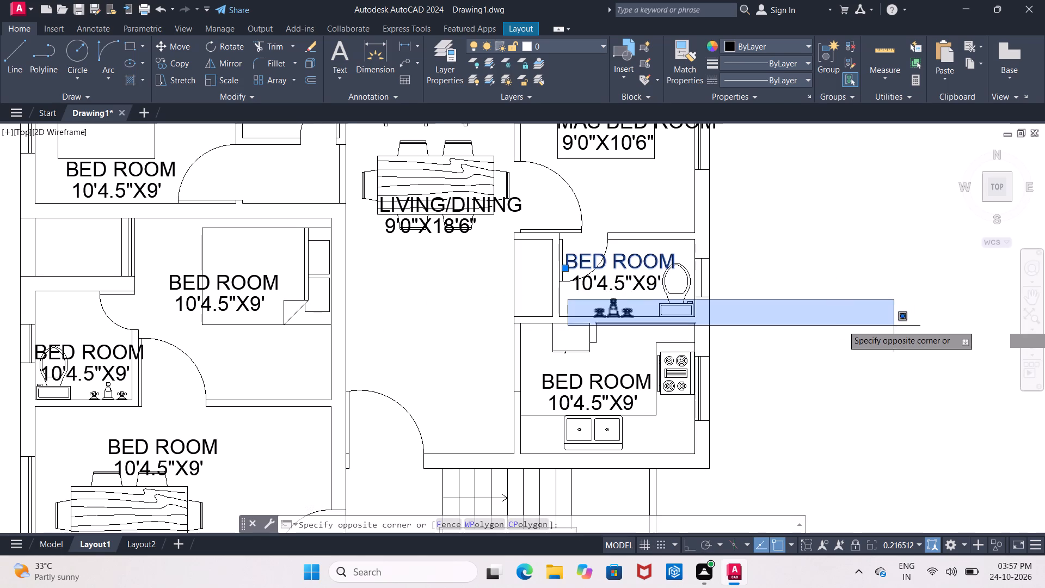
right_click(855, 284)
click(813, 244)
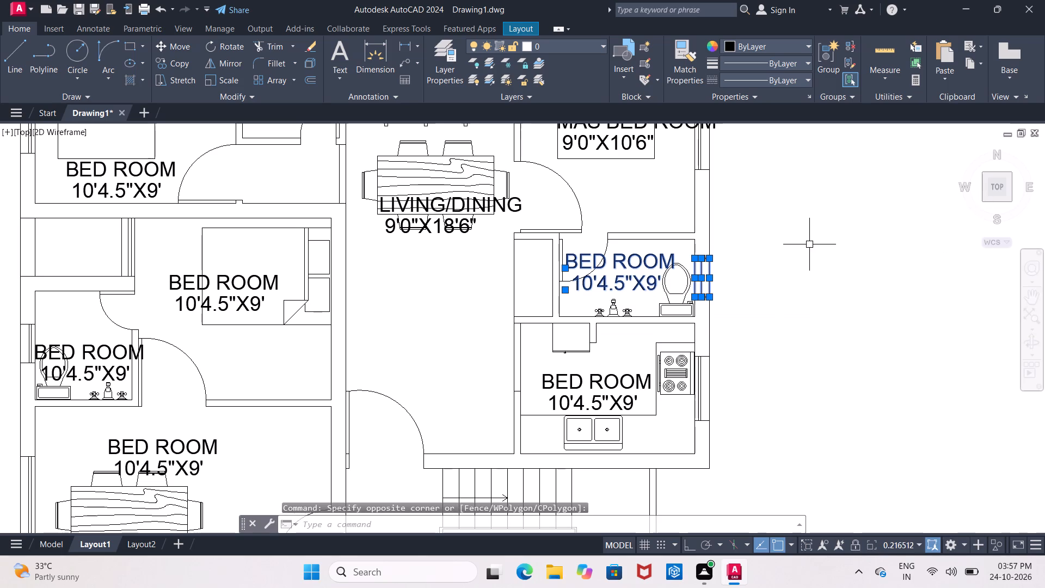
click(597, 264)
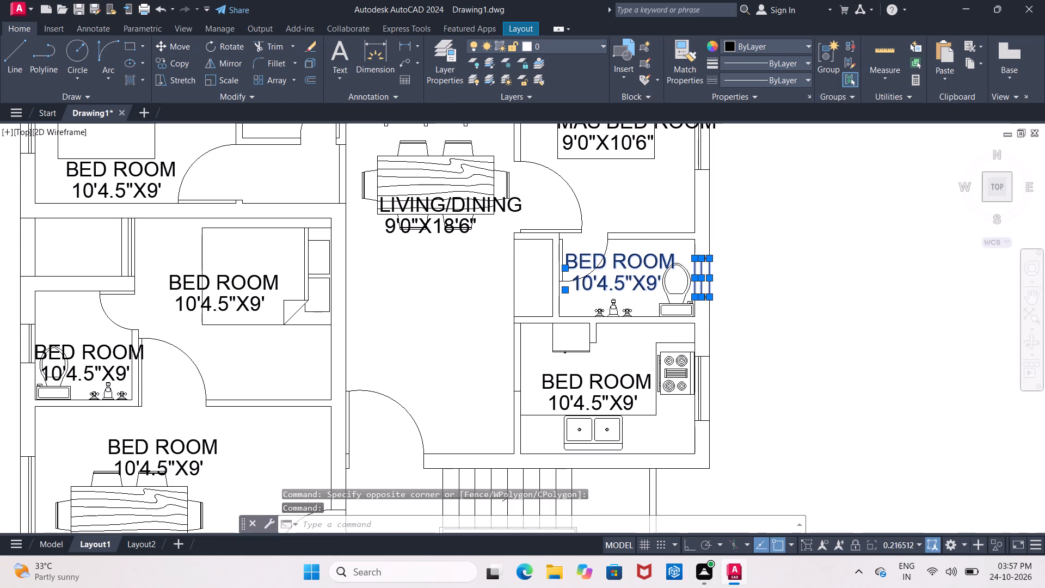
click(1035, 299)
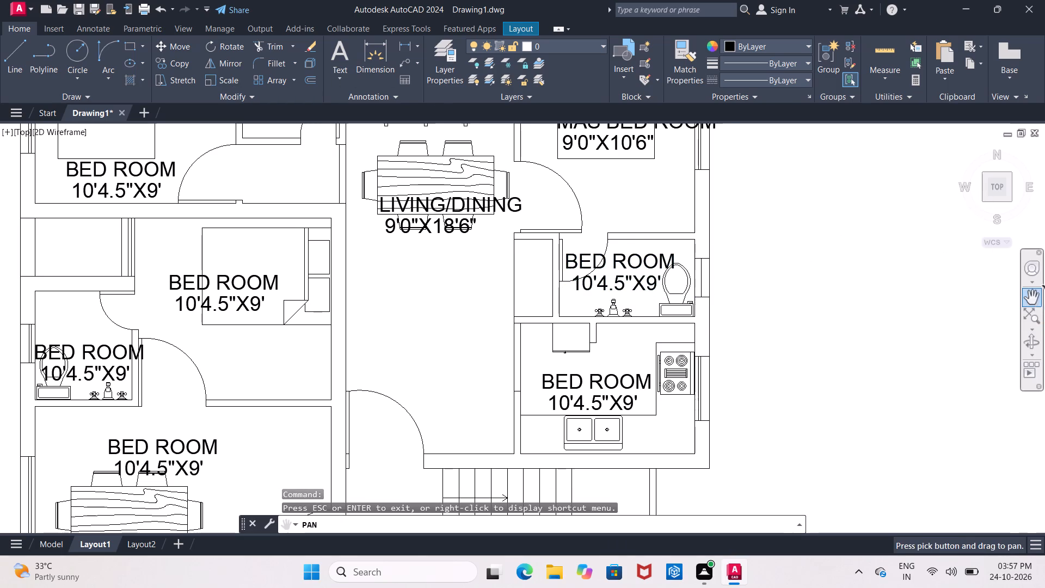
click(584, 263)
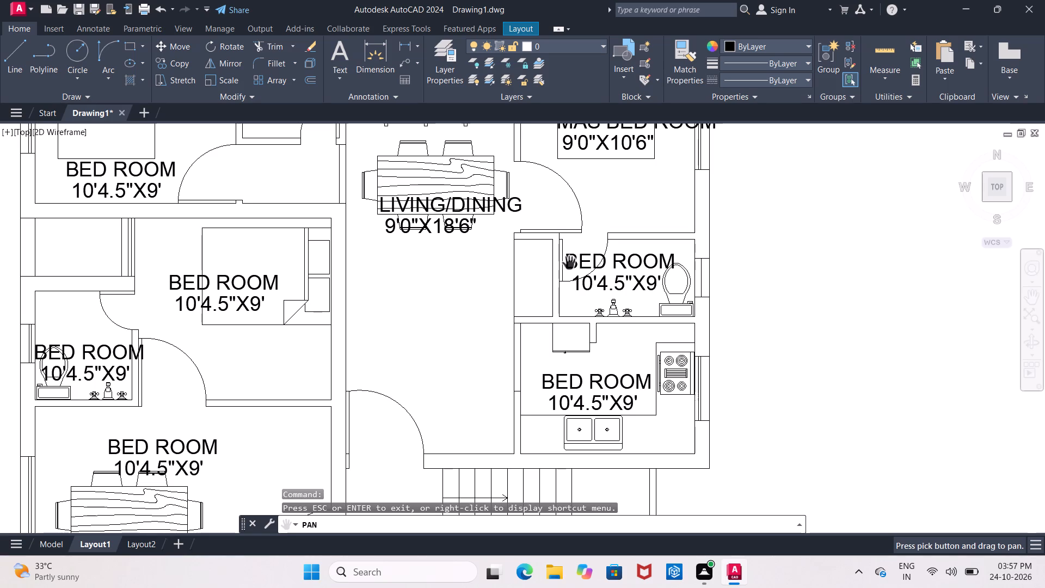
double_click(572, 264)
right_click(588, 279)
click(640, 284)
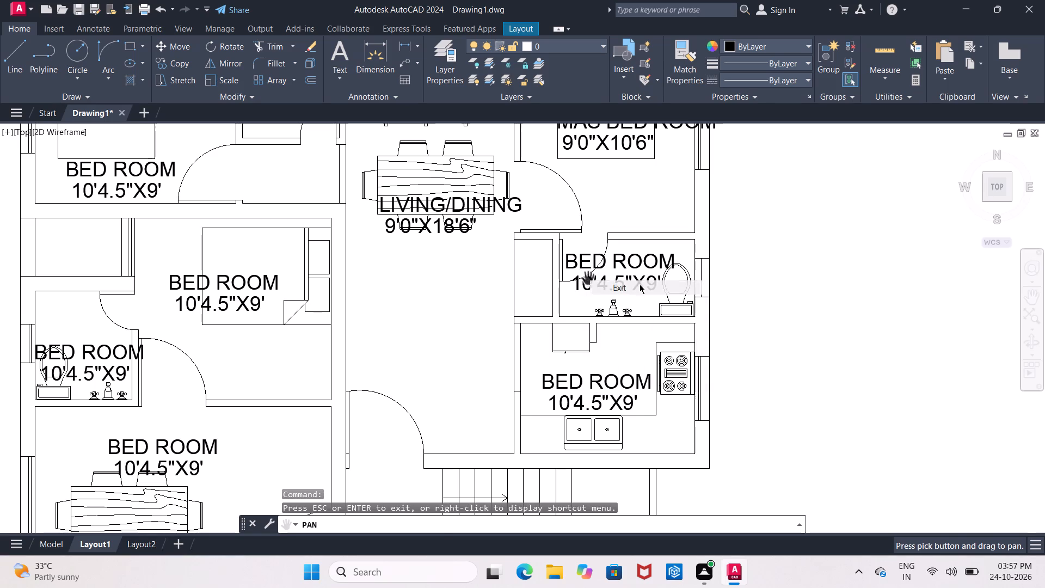
Change the BED ROOM name label in the toilet south of MAS BED ROOM to TOILET.
click(597, 267)
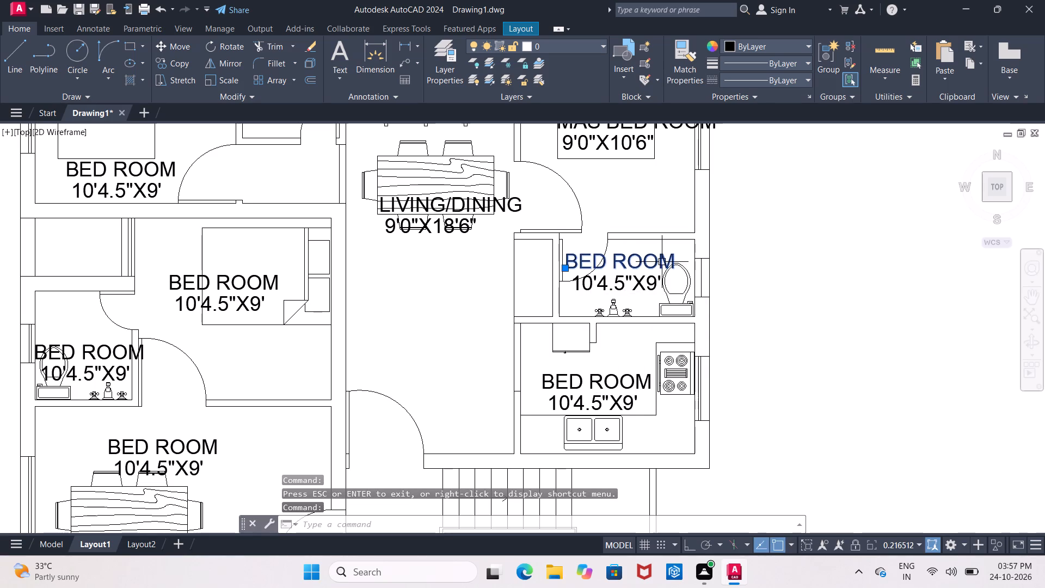
click(662, 262)
click(638, 262)
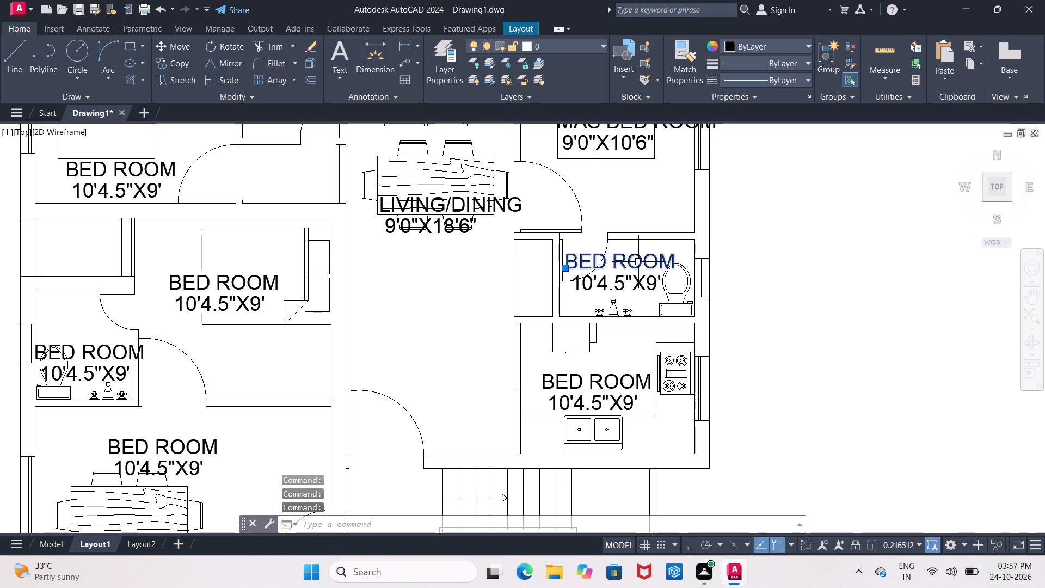
click(606, 260)
double_click(582, 260)
click(668, 261)
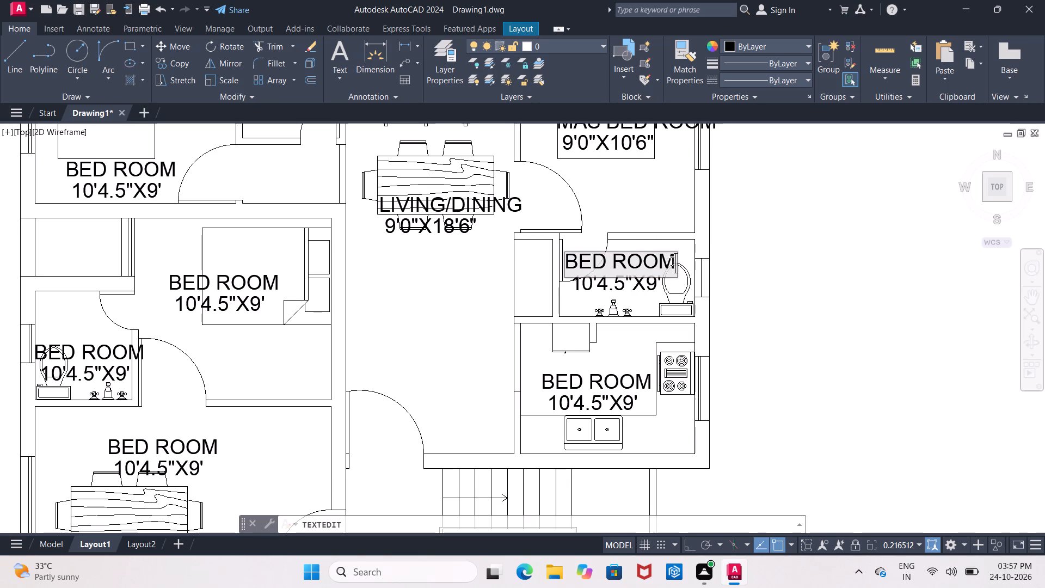
key(BackSpace)
key(BackSpace)
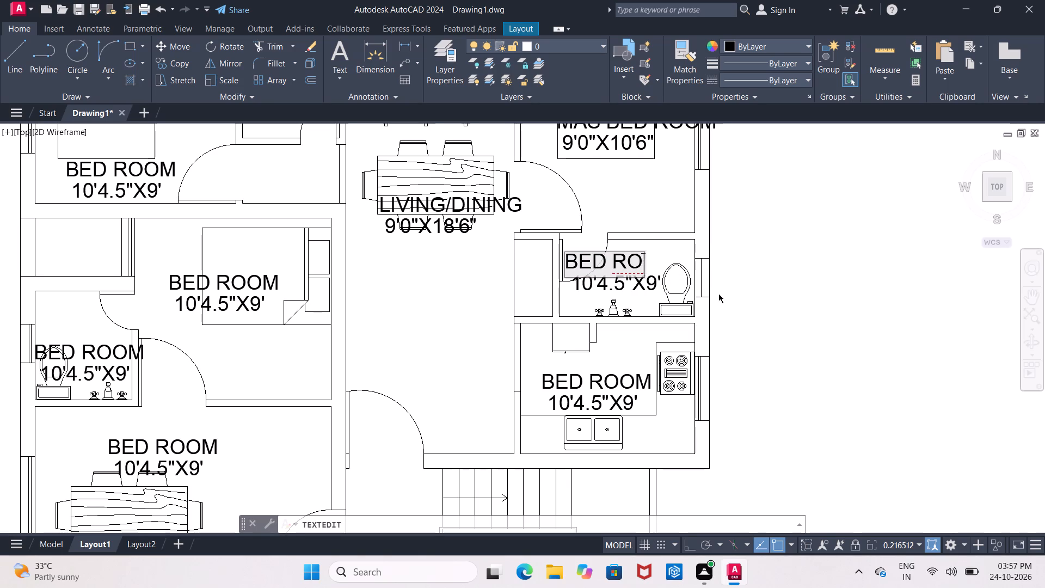
key(BackSpace)
key(BackSpace)
key(BackSpace)
key(BackSpace)
key(BackSpace)
key(BackSpace)
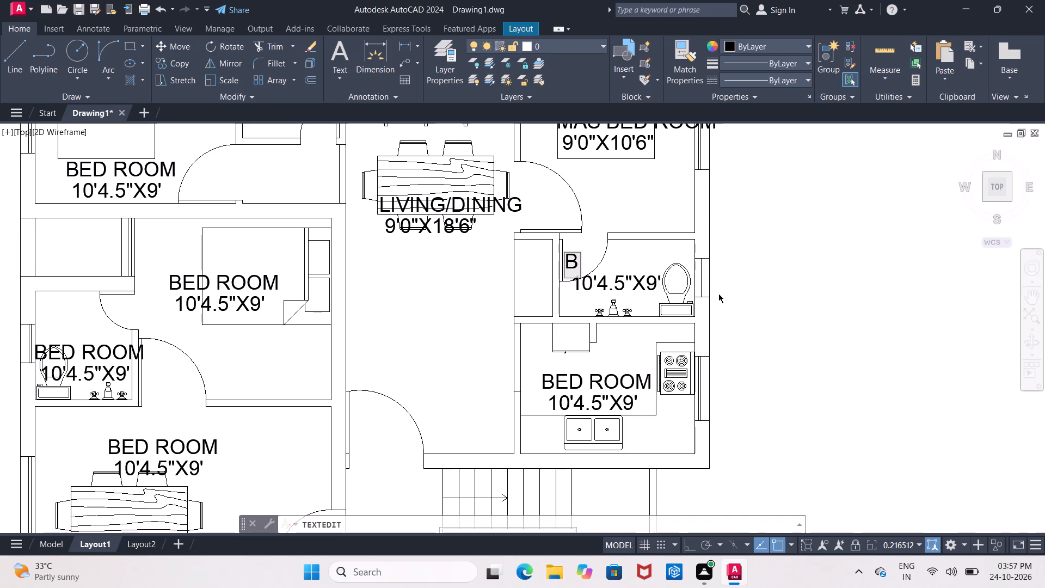
key(ctrl+t)
text(OI)
key(BackSpace)
key(BackSpace)
text(TOILET)
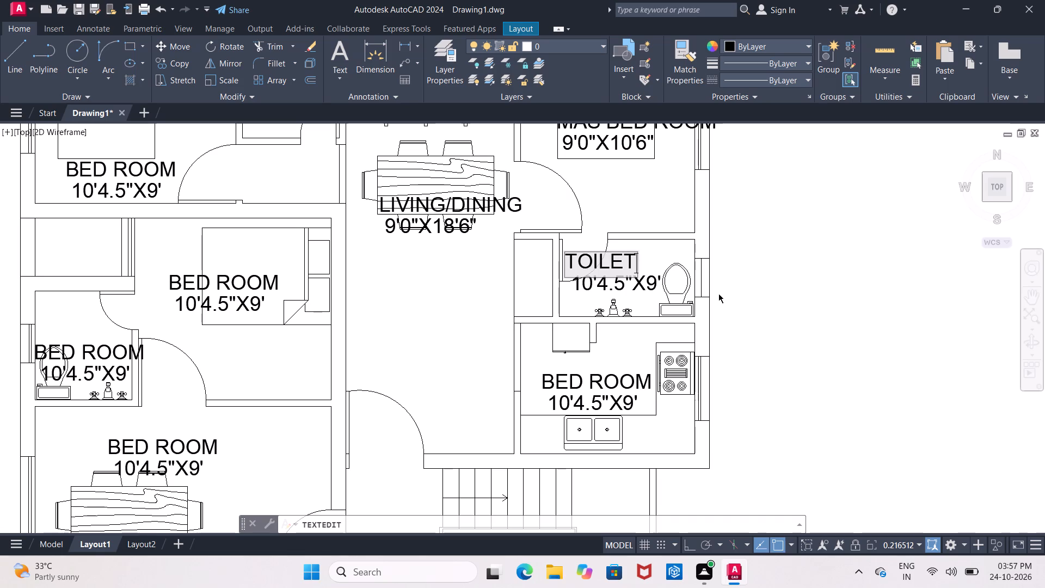
key(Down)
click(660, 279)
Change the size text under the TOILET name to 7'0"X4'0".
click(648, 287)
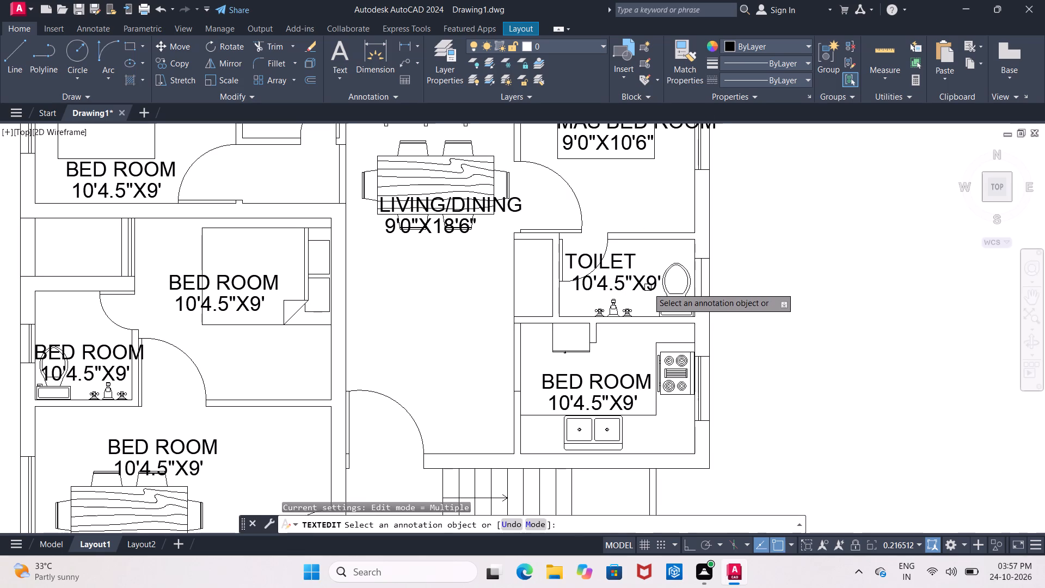
click(662, 279)
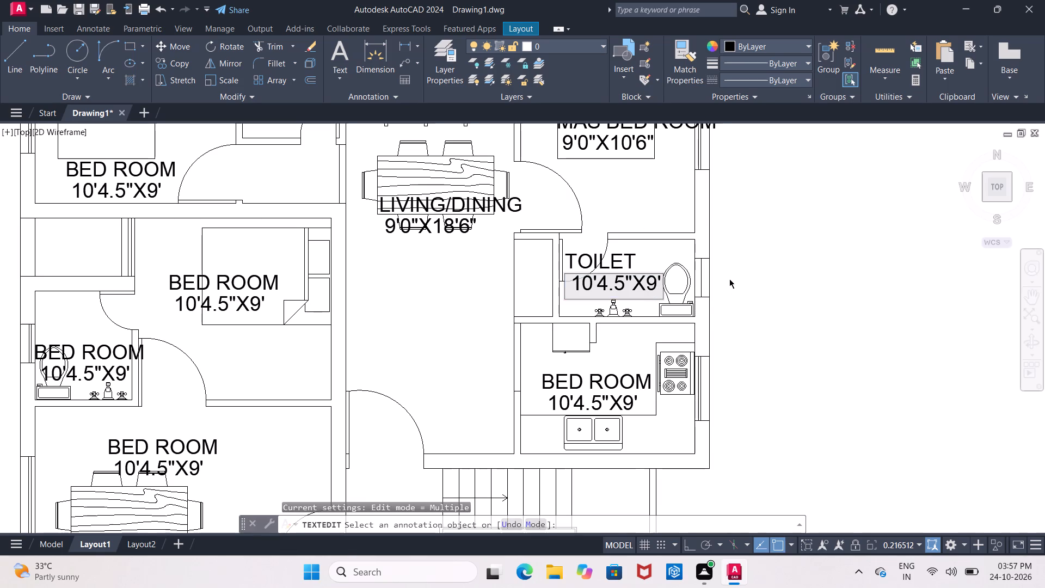
key(BackSpace)
key(BackSpace)
key(BackSpace)
key(BackSpace)
key(BackSpace)
key(BackSpace)
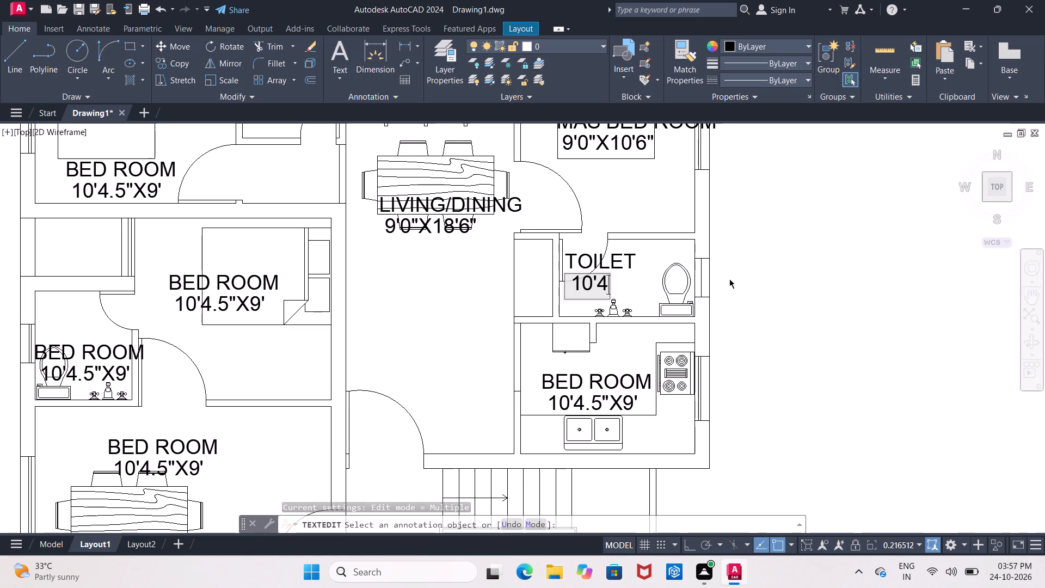
key(BackSpace)
key(BackSpace)
key(BackSpace)
key(BackSpace)
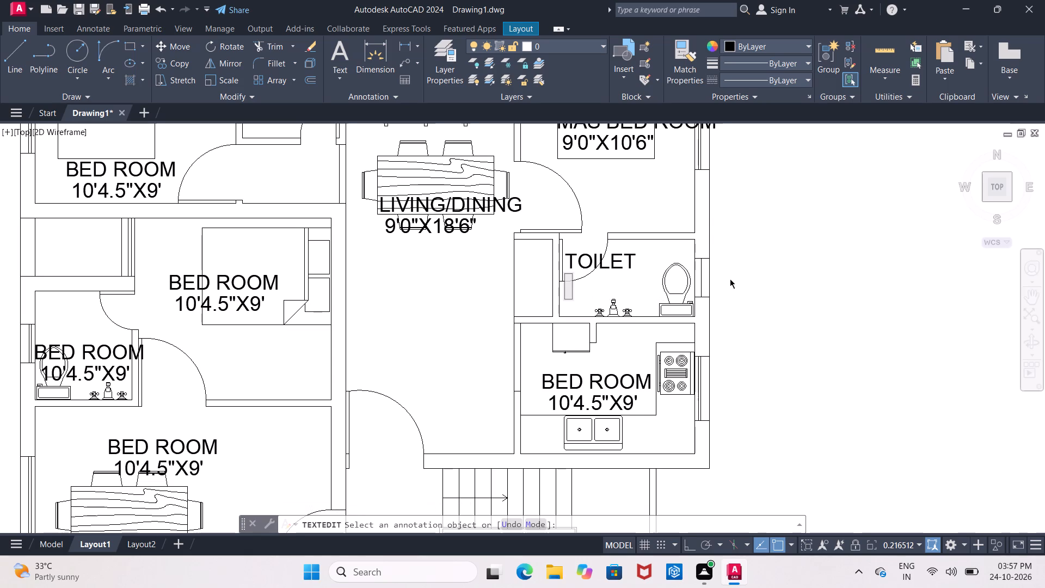
key(7)
text('0)
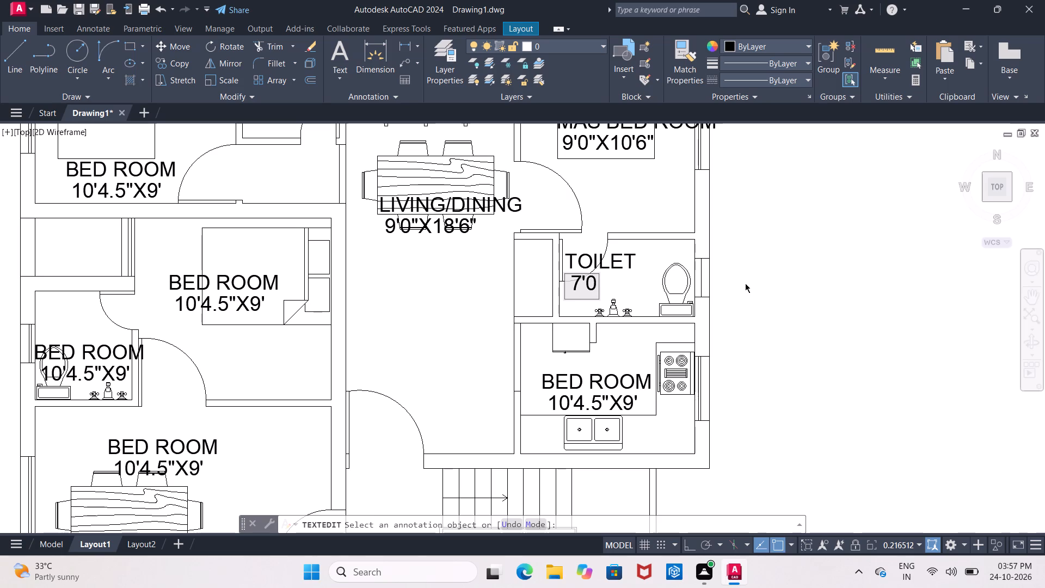
key(shift+quotedbl)
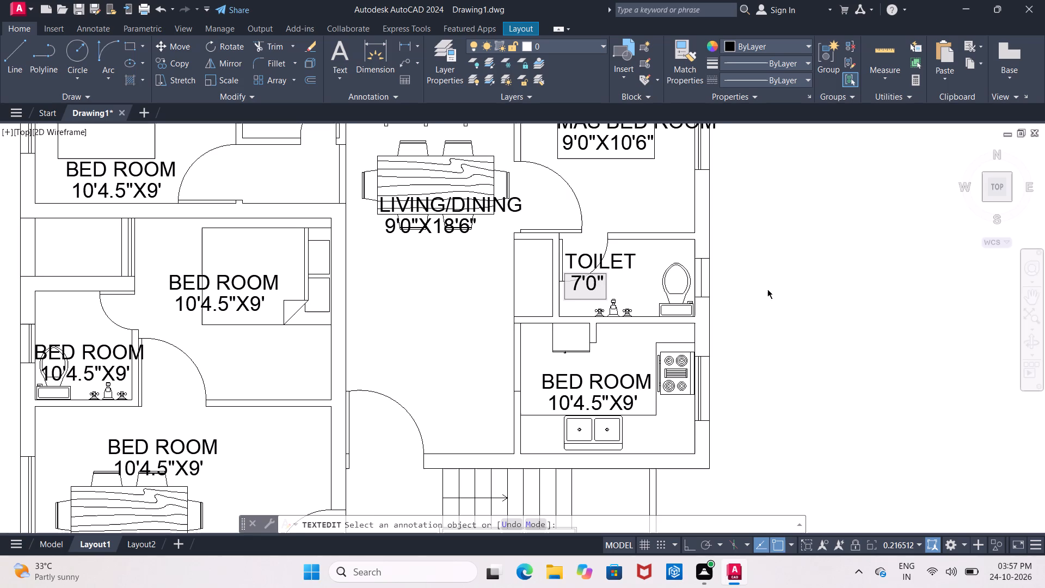
key(x)
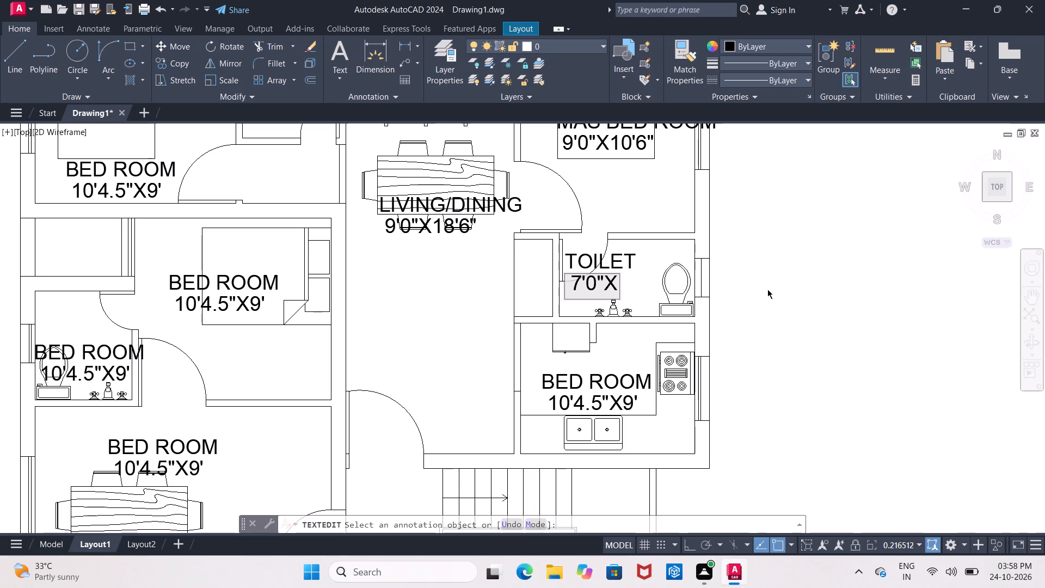
key(4)
key(apostrophe)
key(0)
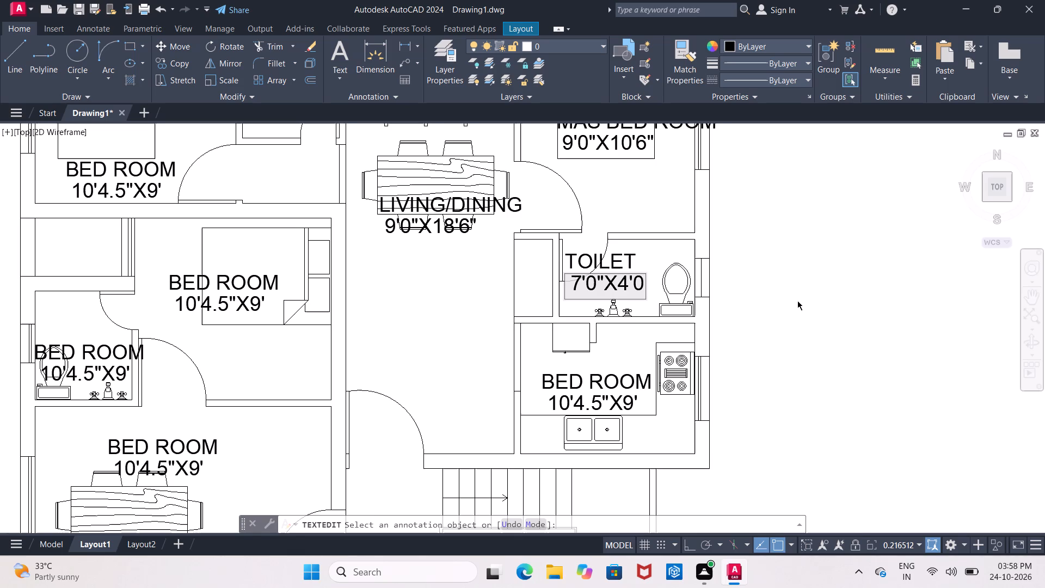
key(shift+quotedbl)
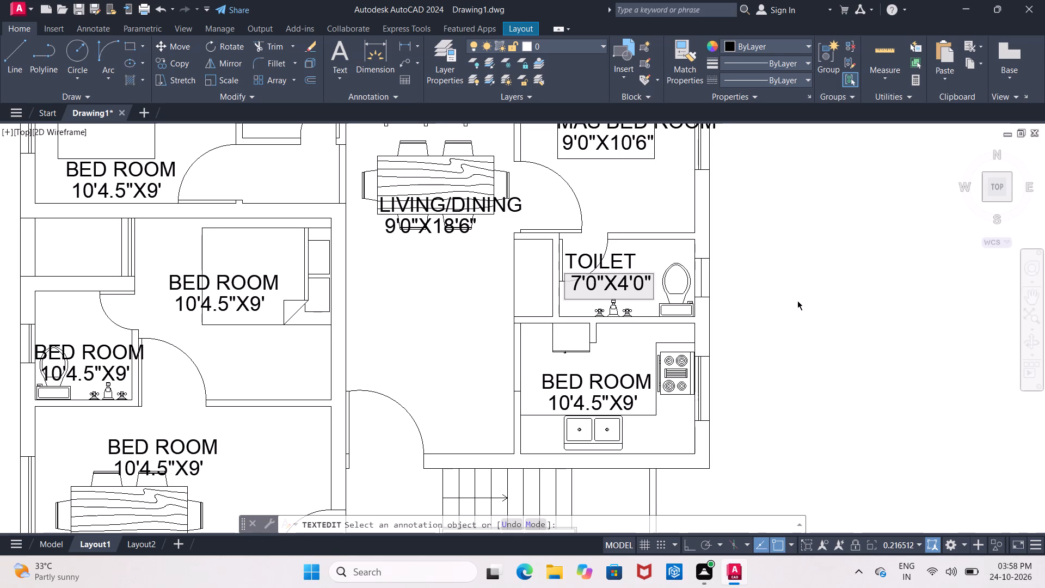
click(596, 378)
Change the BED ROOM name label in the room with the stove and double sink to KITCHEN.
click(620, 387)
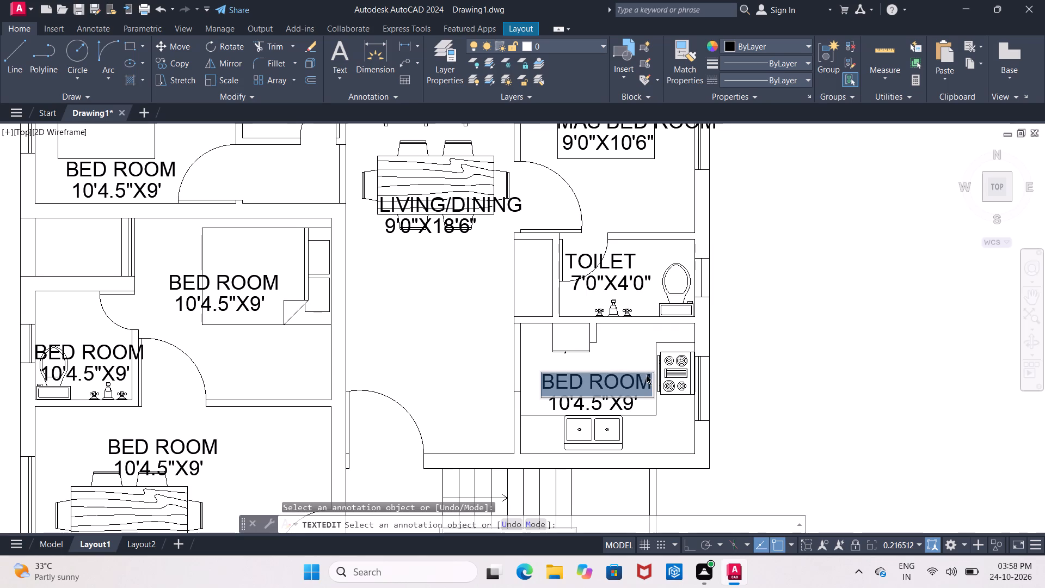
click(647, 375)
key(BackSpace)
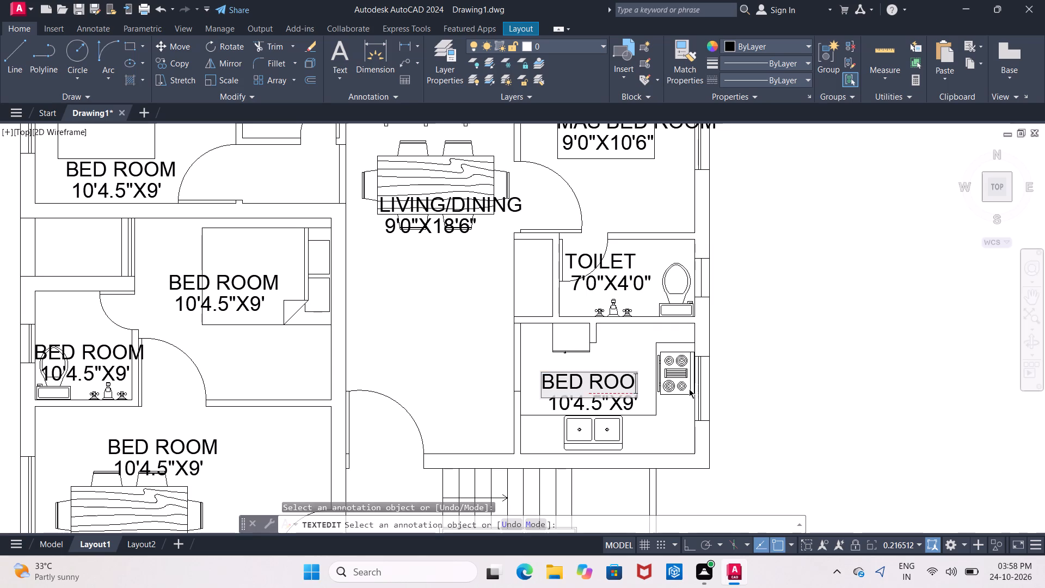
key(BackSpace)
key(BackSpace)
key(BackSpace)
key(BackSpace)
key(BackSpace)
key(BackSpace)
key(BackSpace)
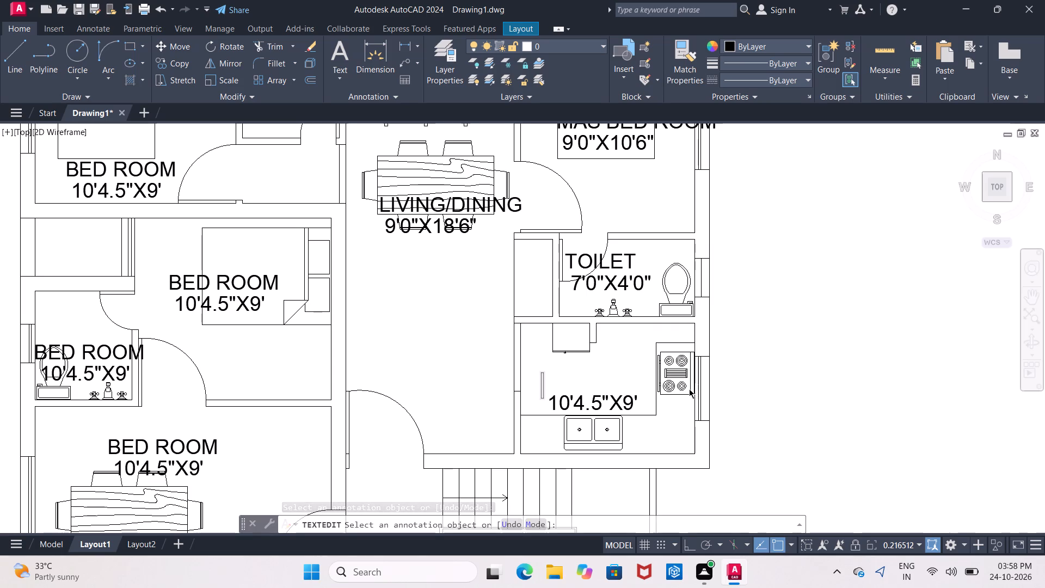
key(k)
text(IT)
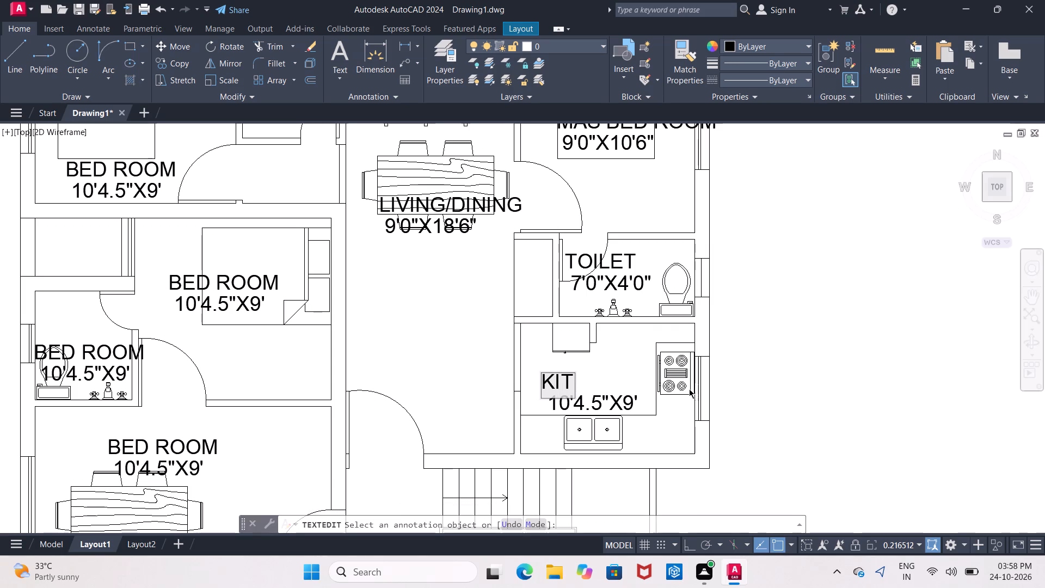
text(CHEN)
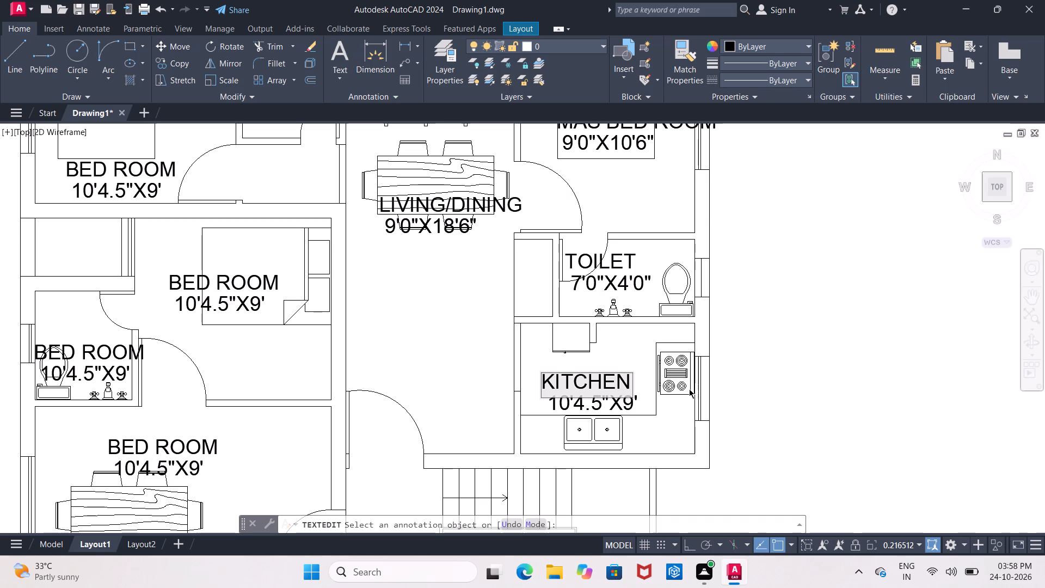
click(629, 402)
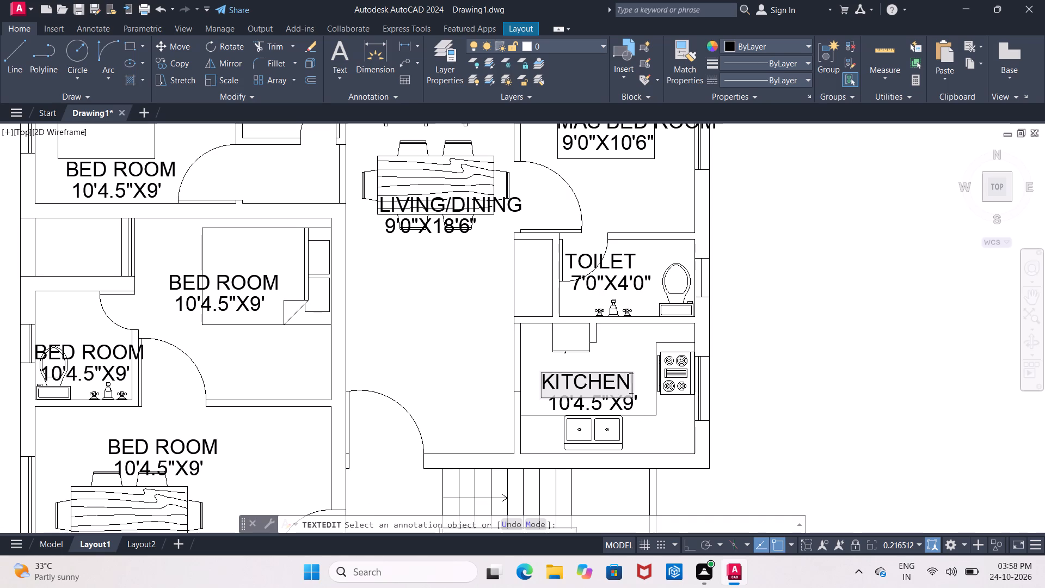
Change the size text under the KITCHEN name to 9'0"X6'9".
click(635, 404)
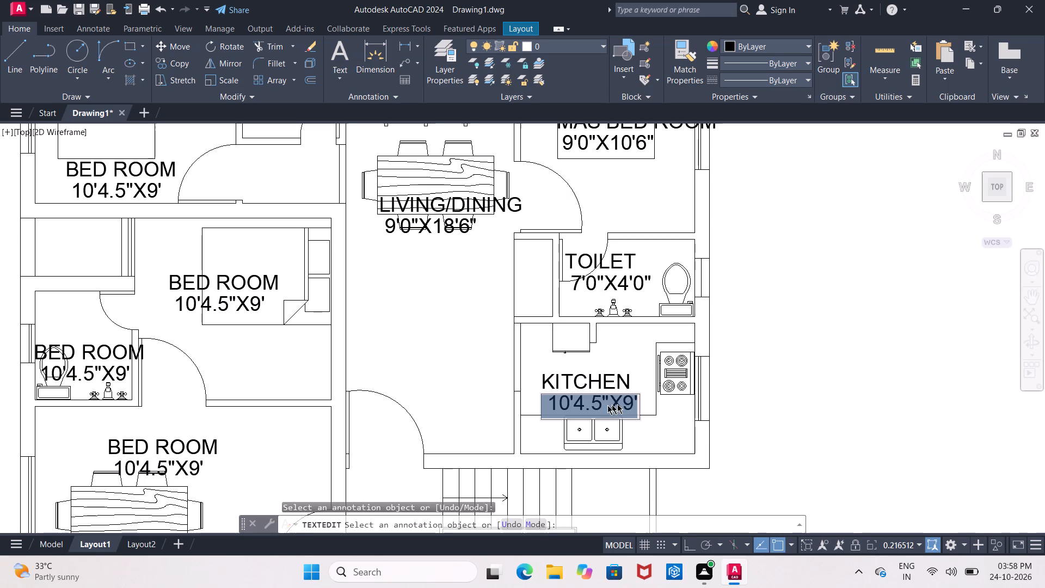
click(631, 401)
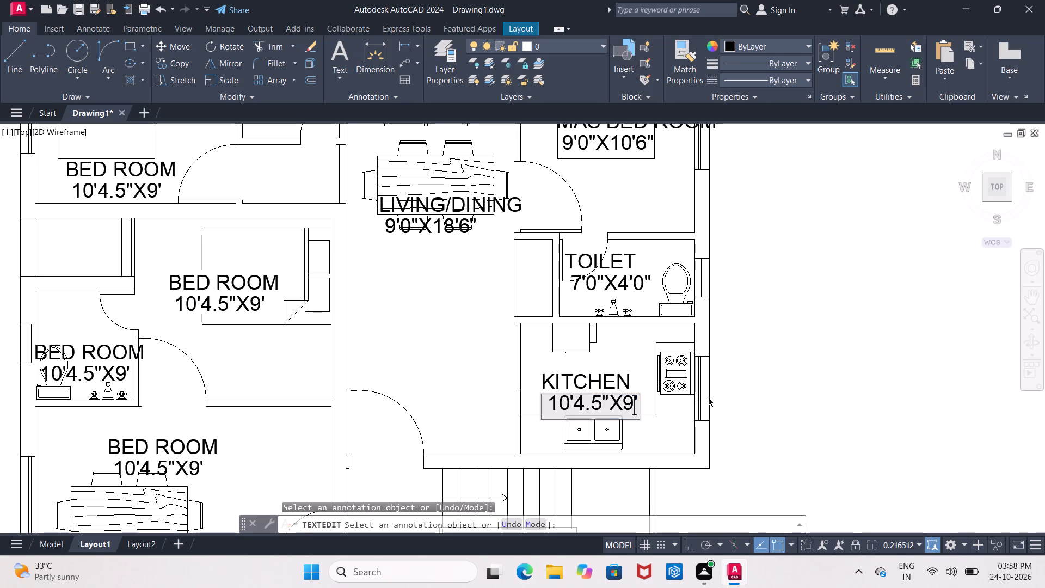
key(Right)
key(BackSpace)
key(BackSpace)
key(BackSpace)
key(BackSpace)
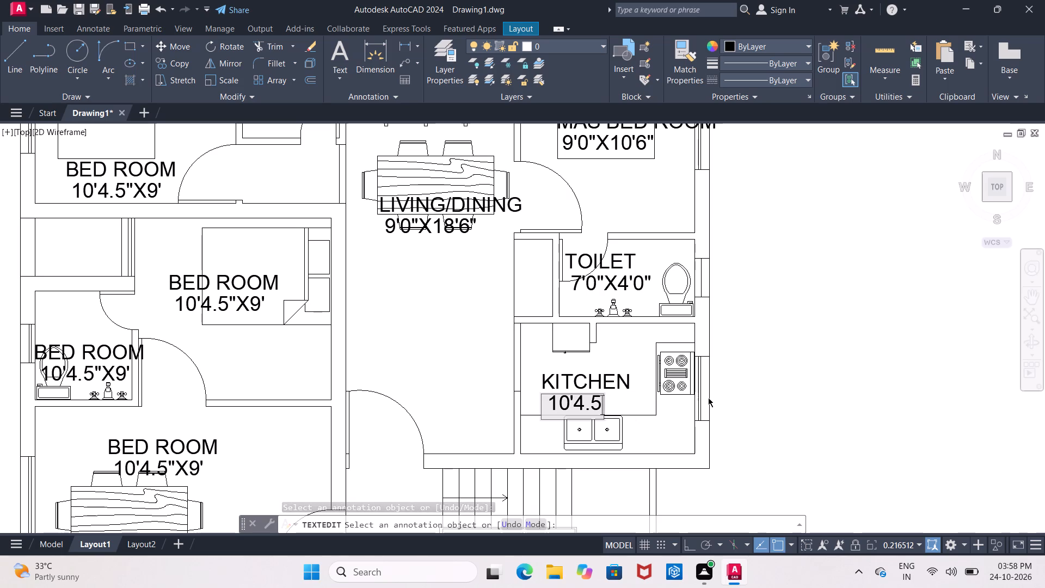
key(BackSpace)
key(BackSpace)
key(BackSpace)
key(BackSpace)
key(BackSpace)
key(BackSpace)
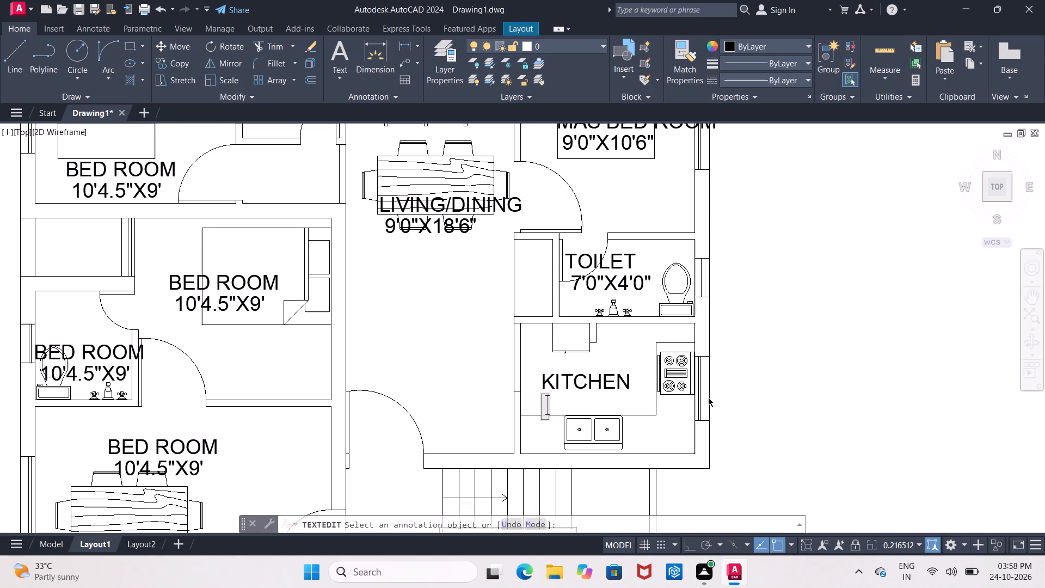
text(9'0)
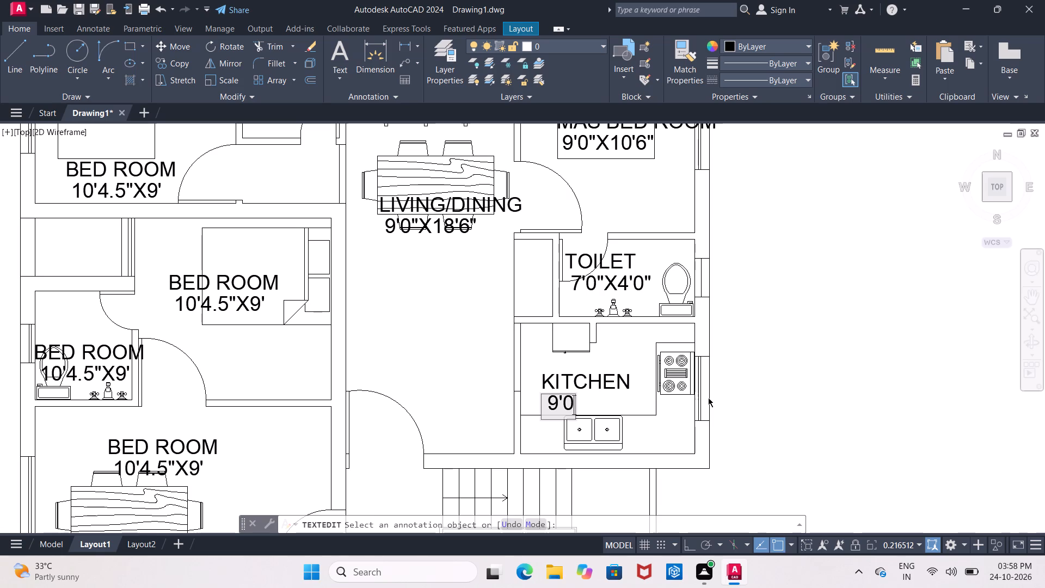
key(apostrophe)
key(BackSpace)
key(shift+quotedbl)
key(x)
key(6)
text('9)
key(apostrophe)
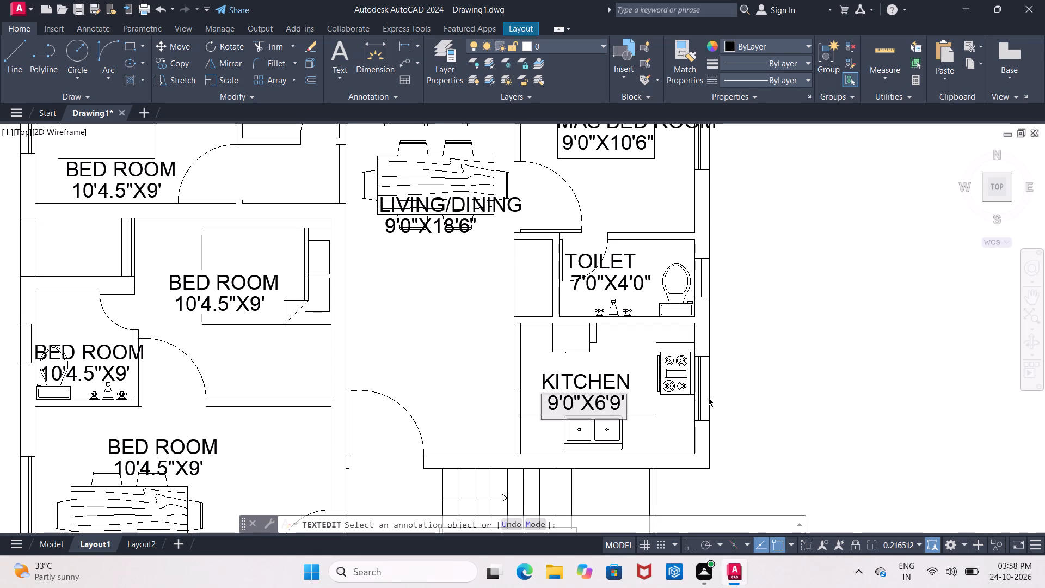
key(BackSpace)
key(shift+quotedbl)
click(1031, 292)
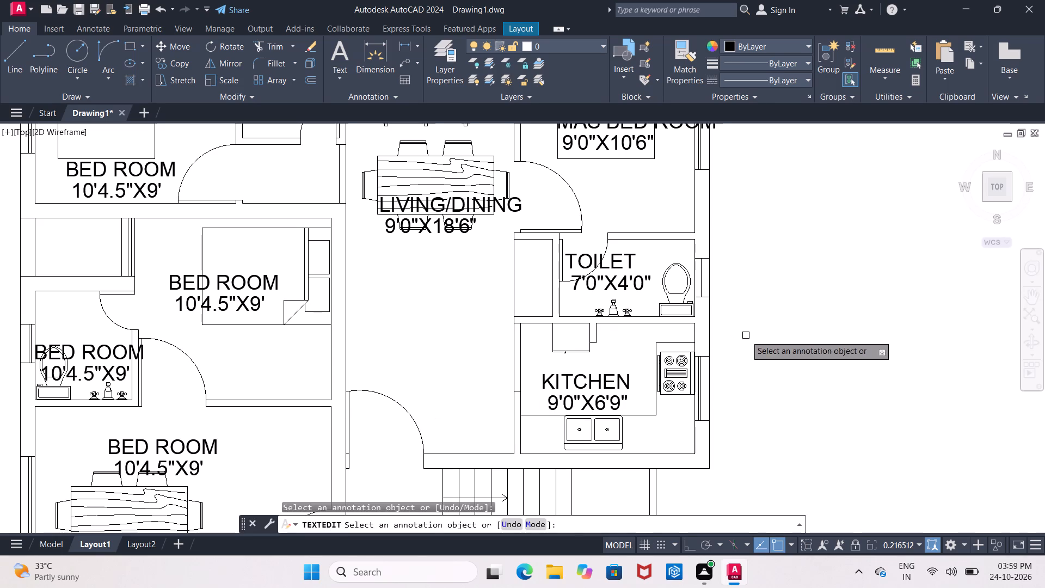
Add the multiline text UP in the lobby just west of the staircase's upper flight, beside its direction arrow.
click(1030, 295)
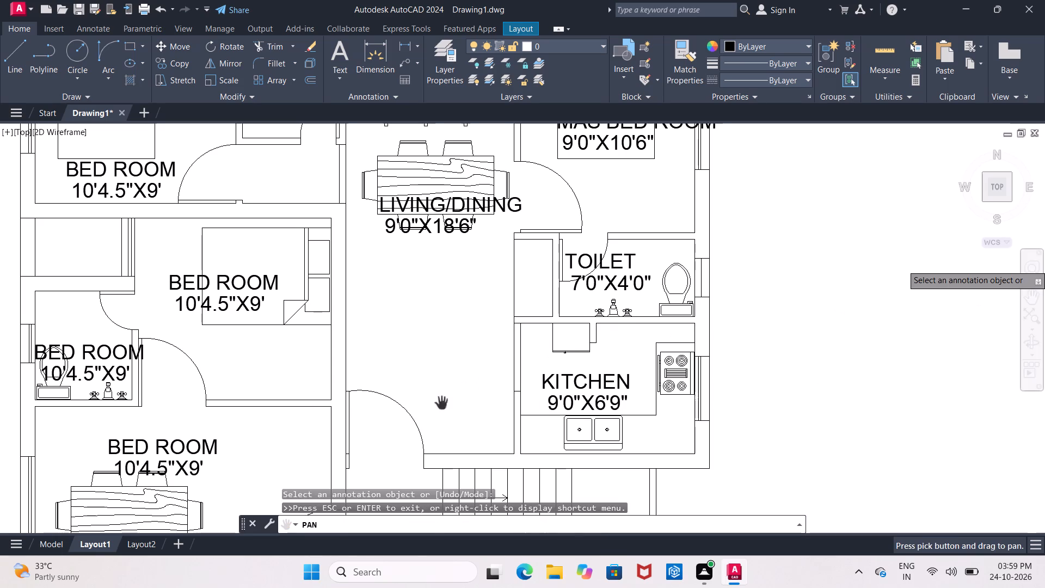
drag(455, 431, 477, 370)
drag(488, 371, 487, 277)
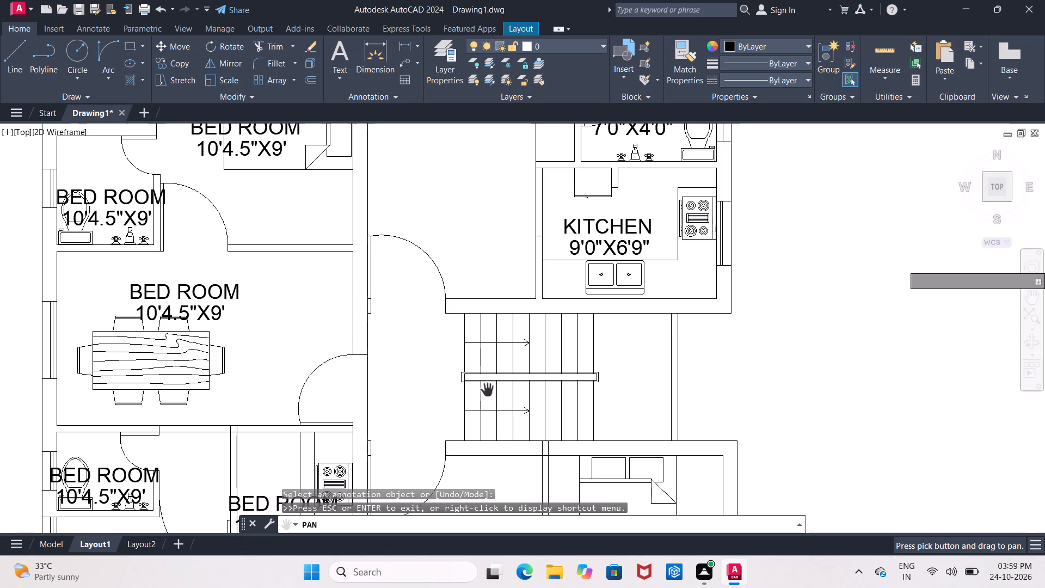
drag(506, 387, 521, 301)
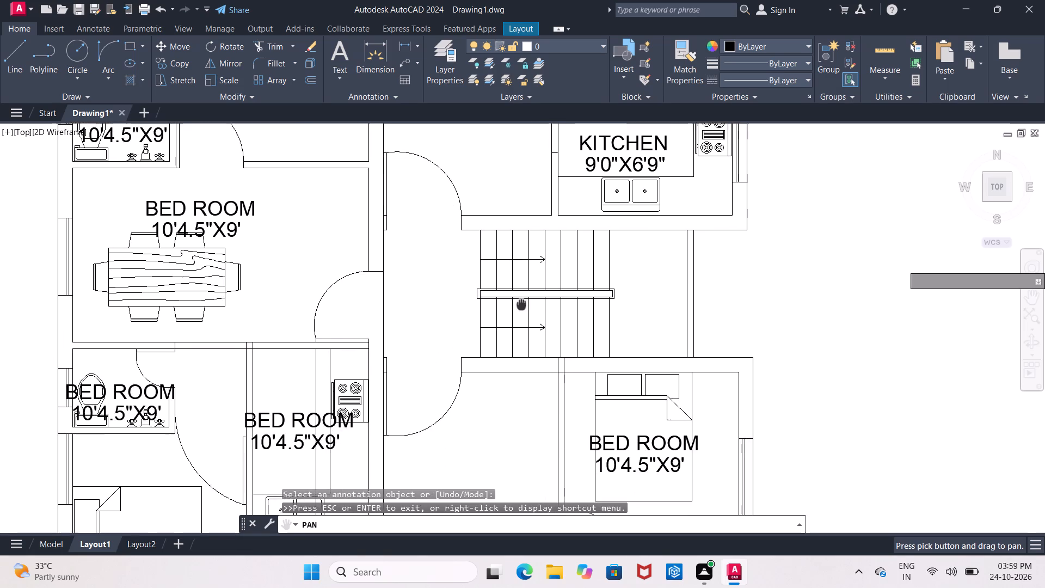
drag(521, 301, 520, 299)
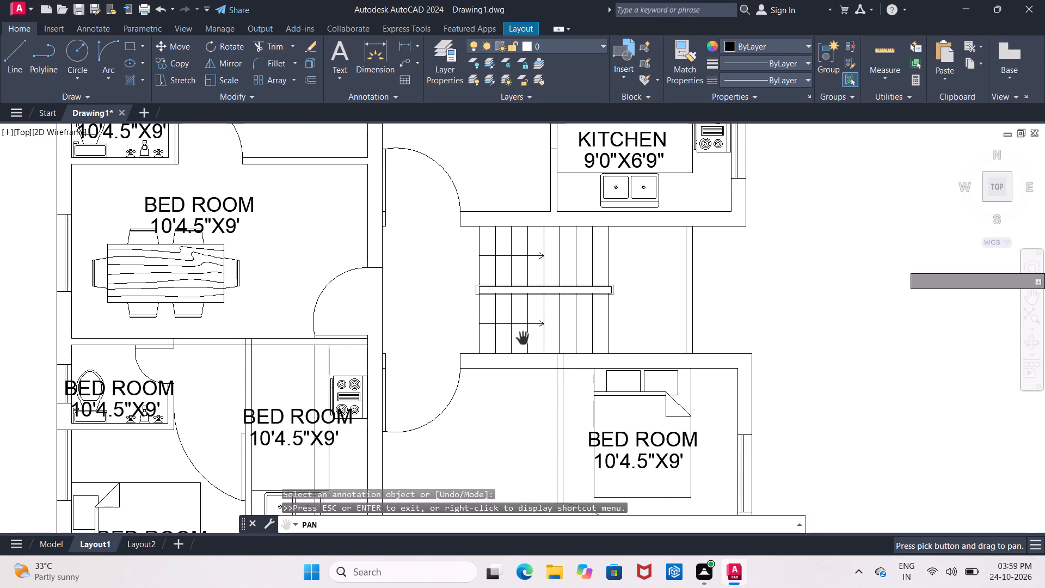
drag(509, 350, 477, 198)
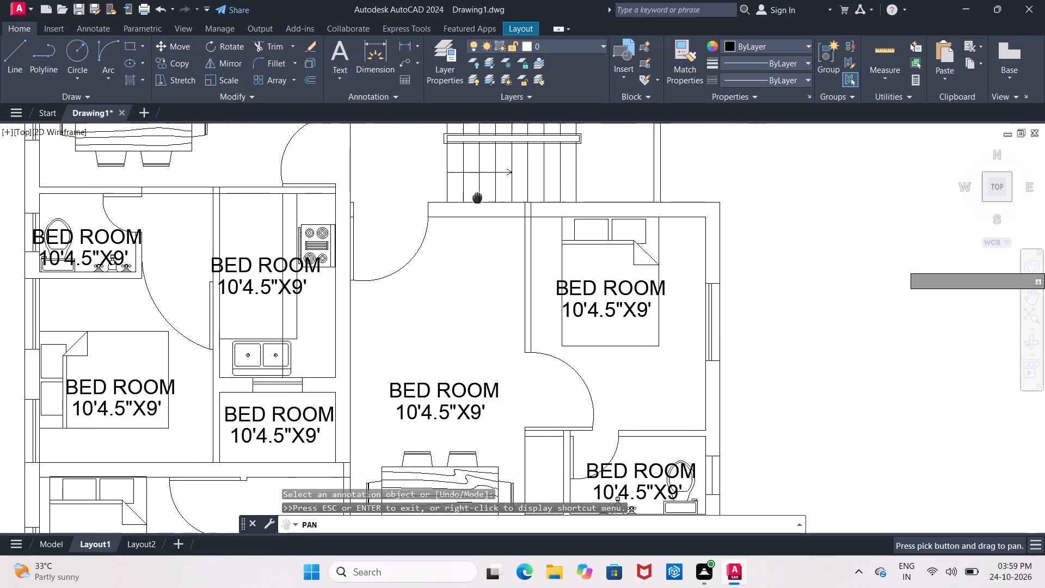
drag(477, 198, 509, 357)
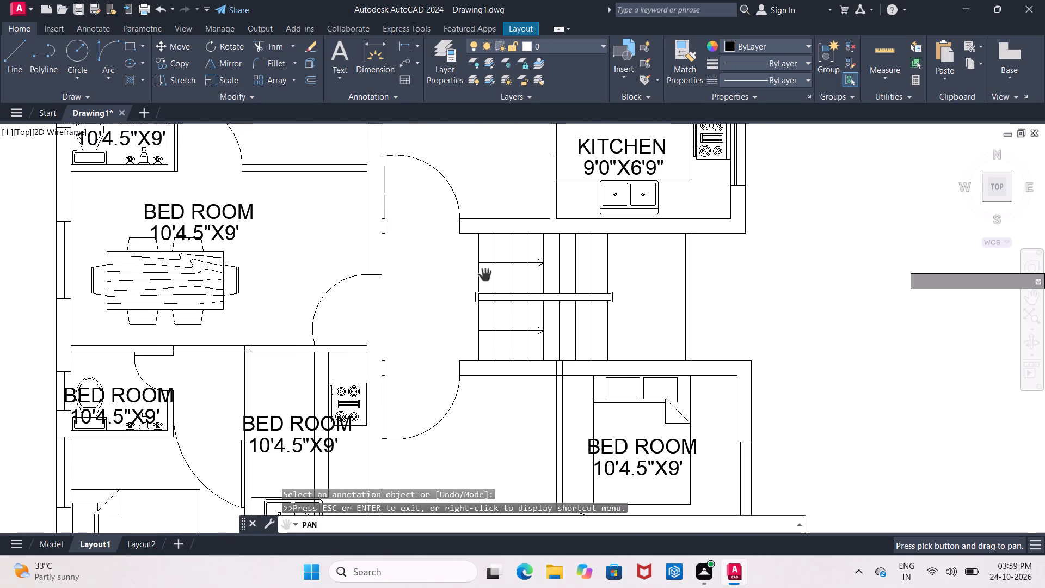
right_click(453, 279)
click(506, 292)
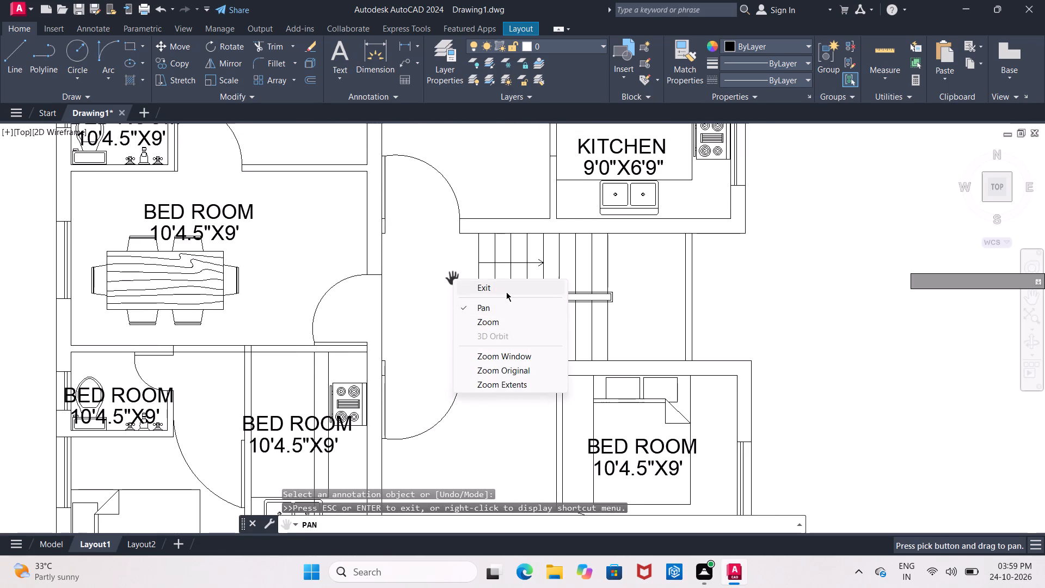
click(450, 271)
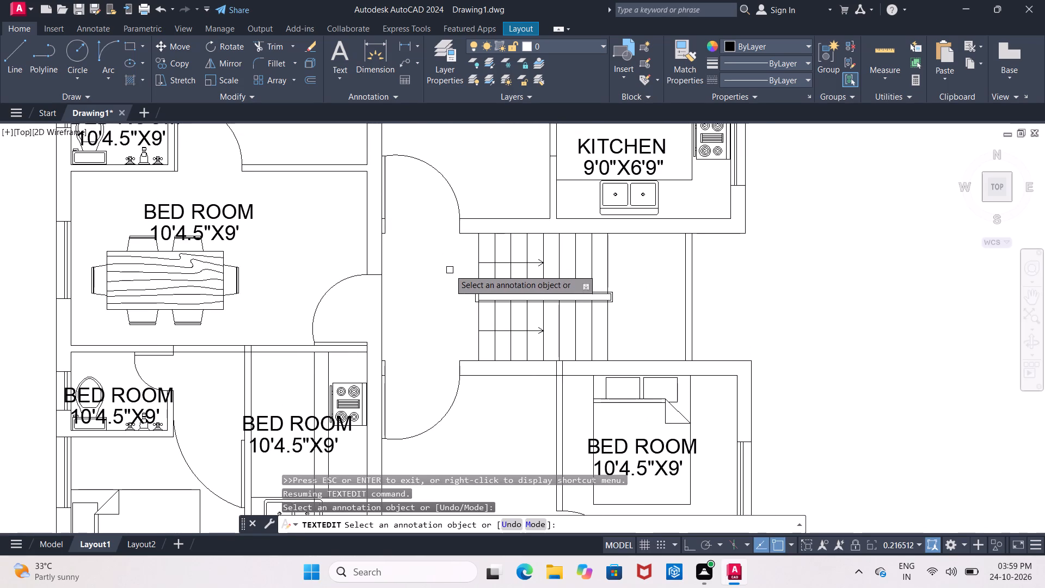
right_drag(452, 251, 445, 259)
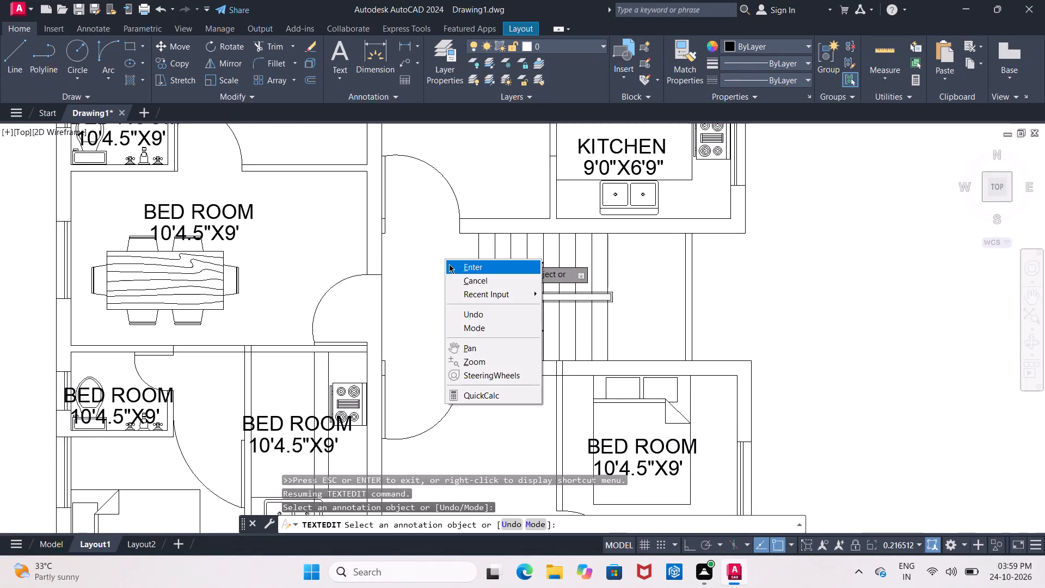
click(429, 255)
double_click(429, 255)
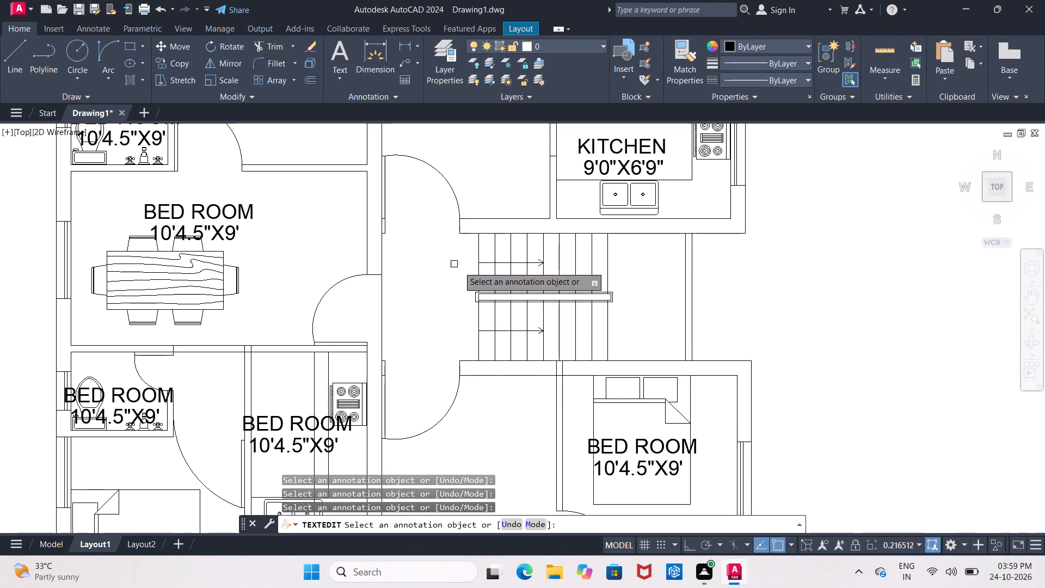
click(334, 62)
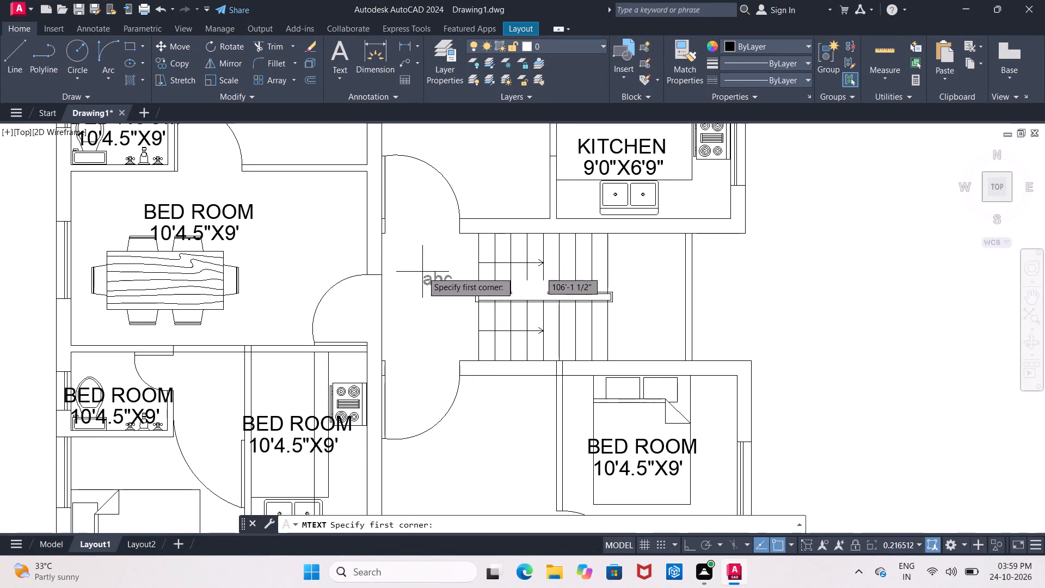
click(422, 272)
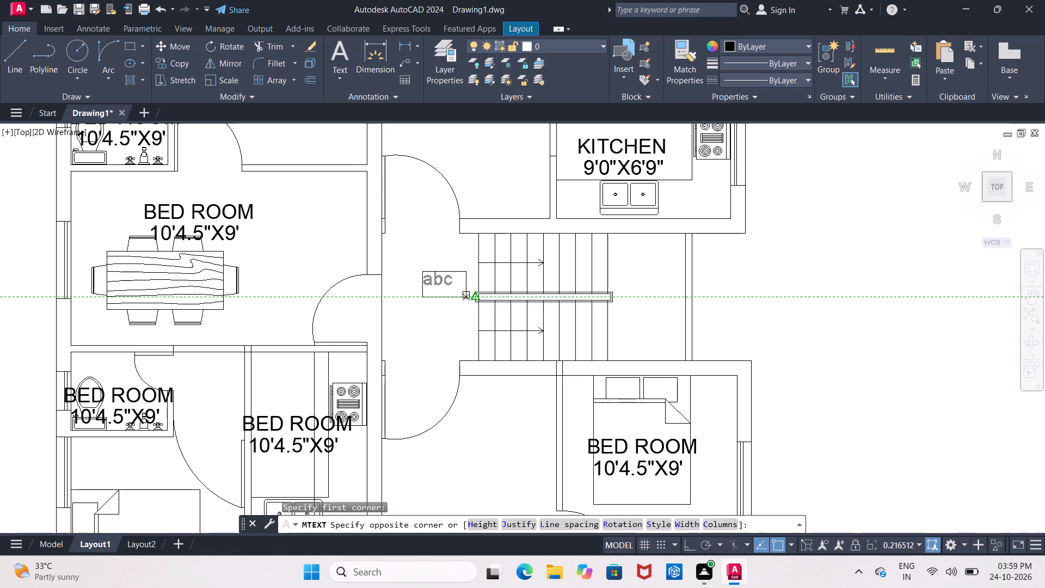
click(466, 295)
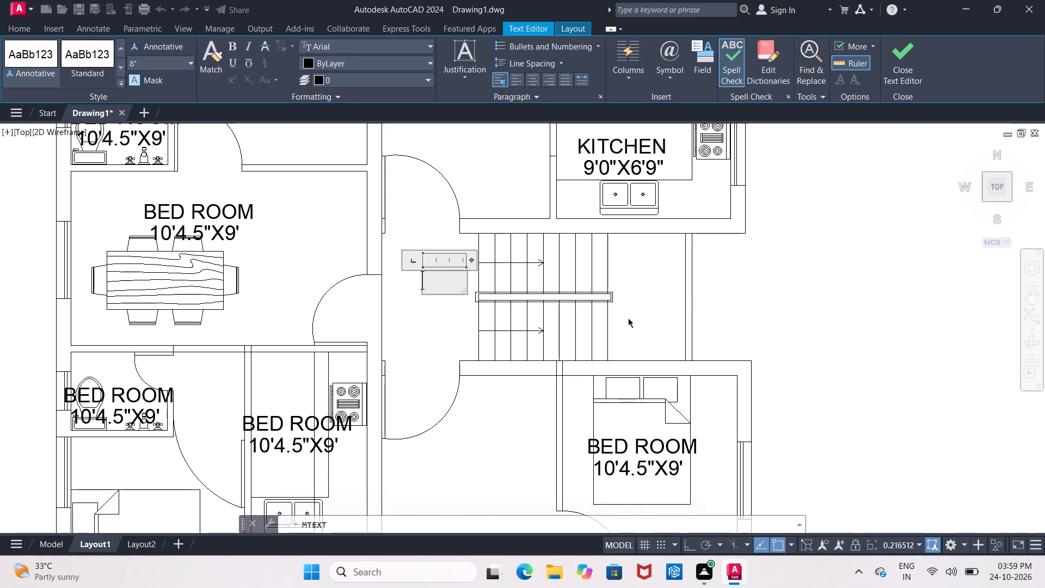
text(UP)
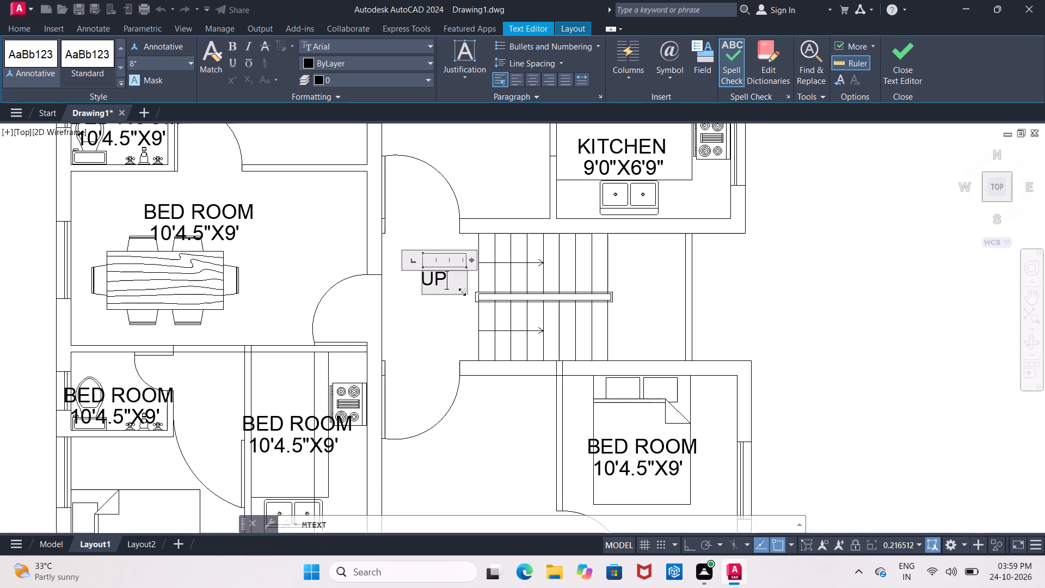
drag(454, 293, 472, 278)
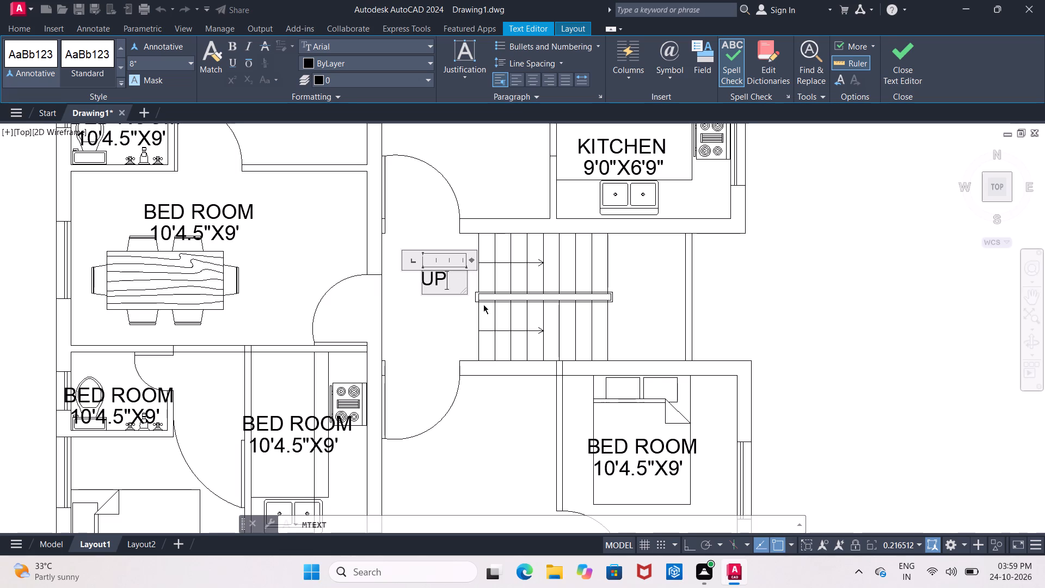
click(403, 281)
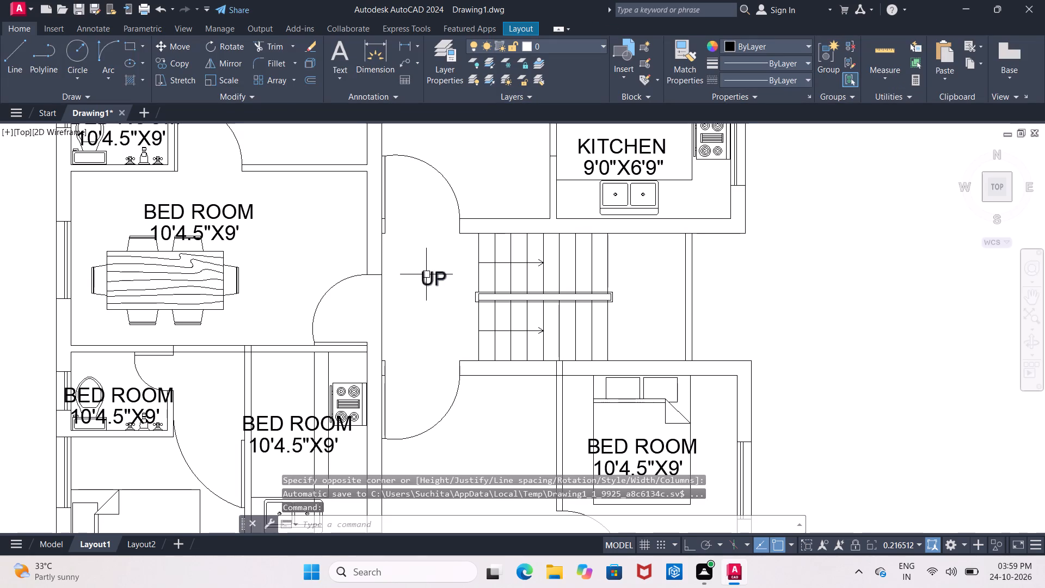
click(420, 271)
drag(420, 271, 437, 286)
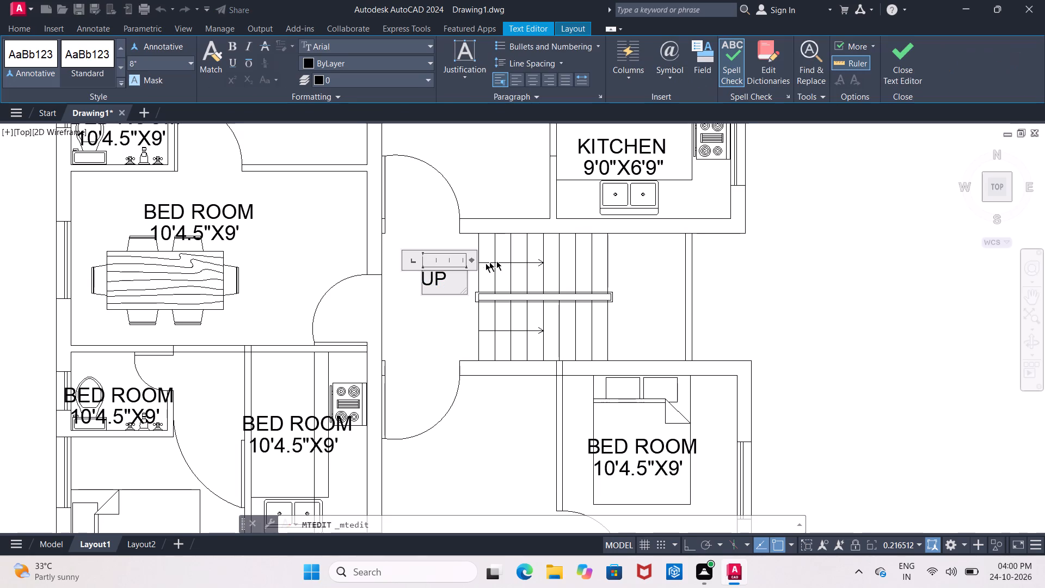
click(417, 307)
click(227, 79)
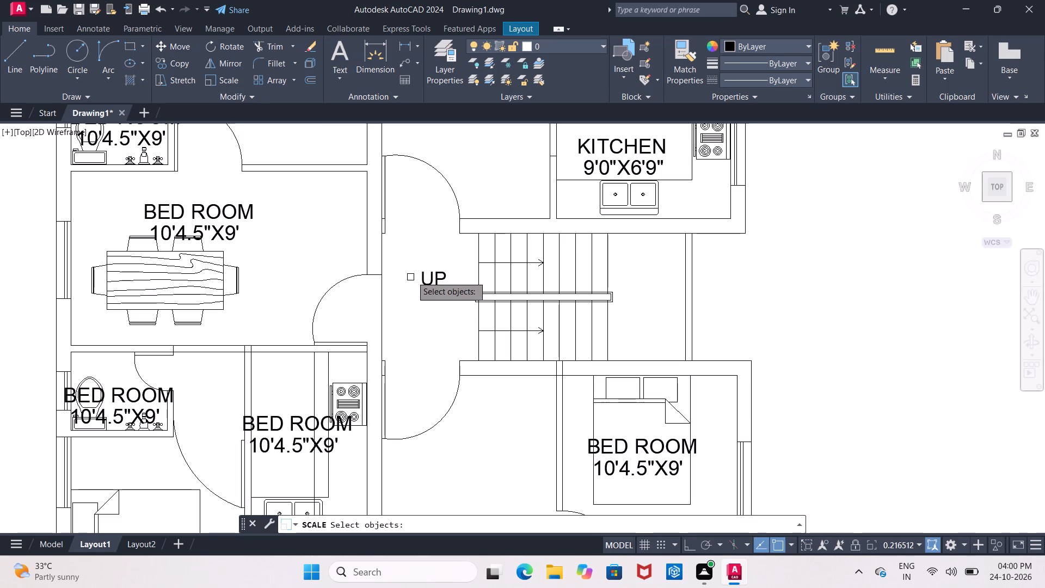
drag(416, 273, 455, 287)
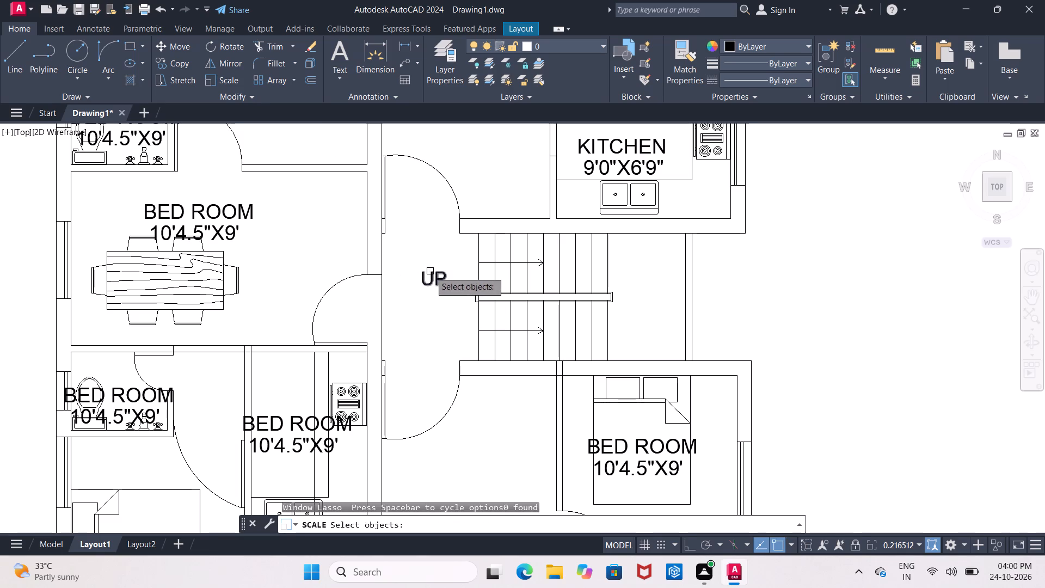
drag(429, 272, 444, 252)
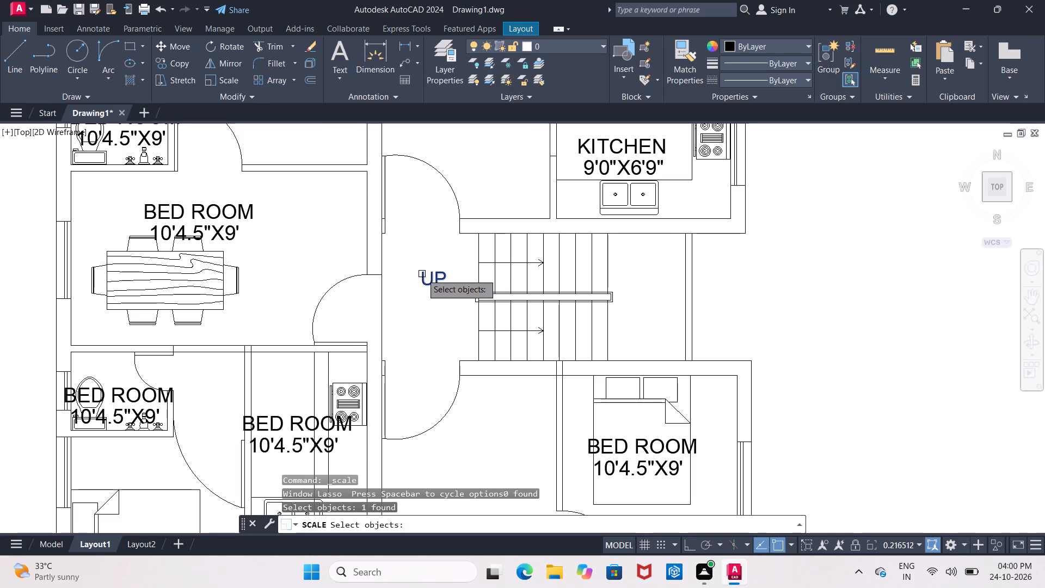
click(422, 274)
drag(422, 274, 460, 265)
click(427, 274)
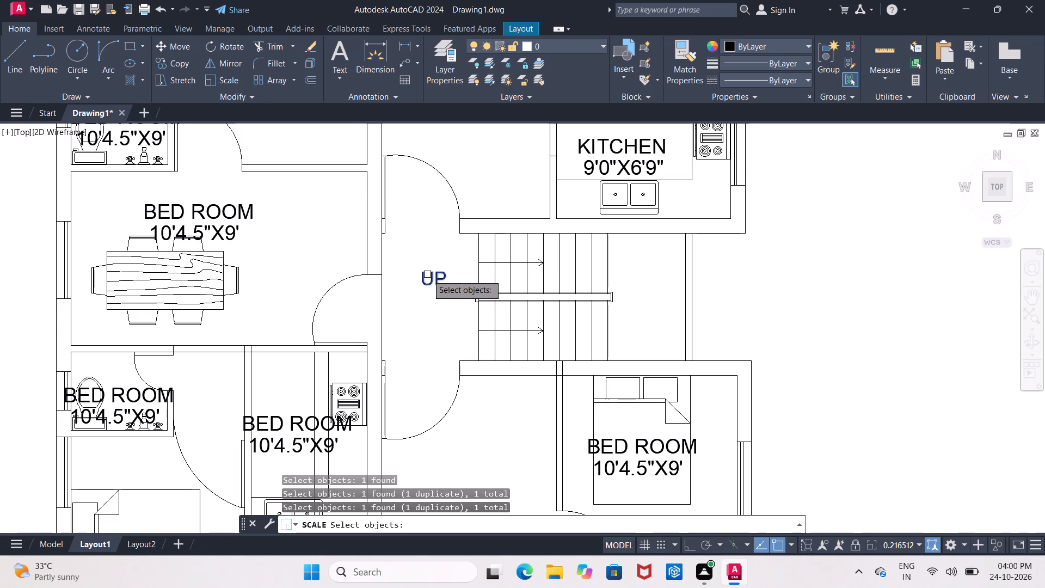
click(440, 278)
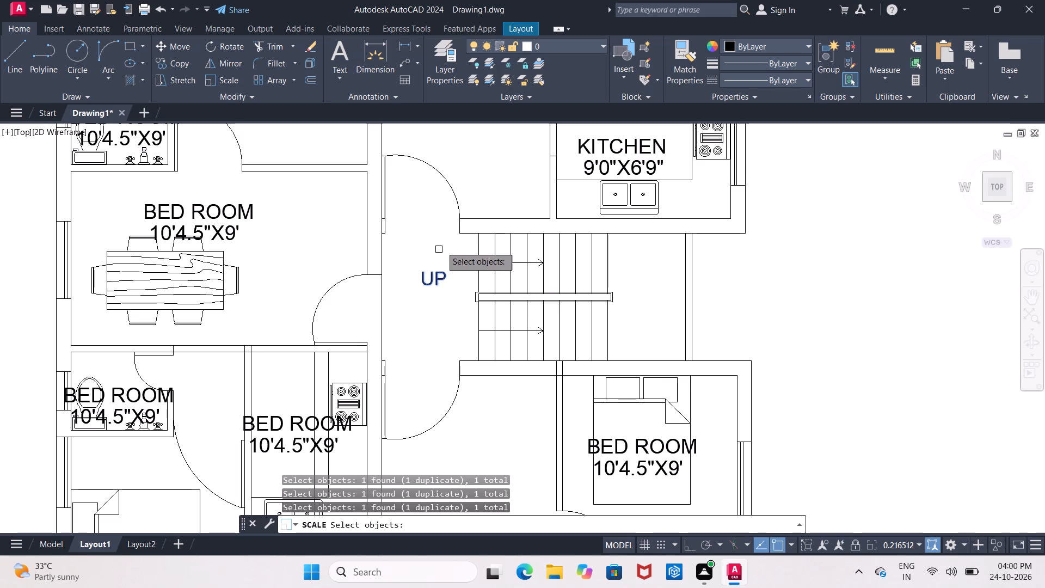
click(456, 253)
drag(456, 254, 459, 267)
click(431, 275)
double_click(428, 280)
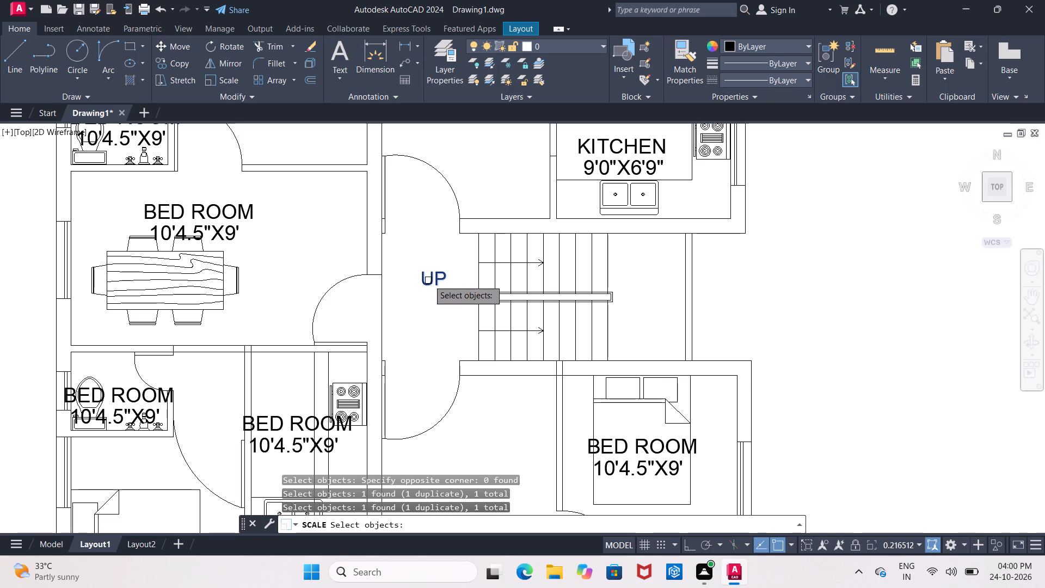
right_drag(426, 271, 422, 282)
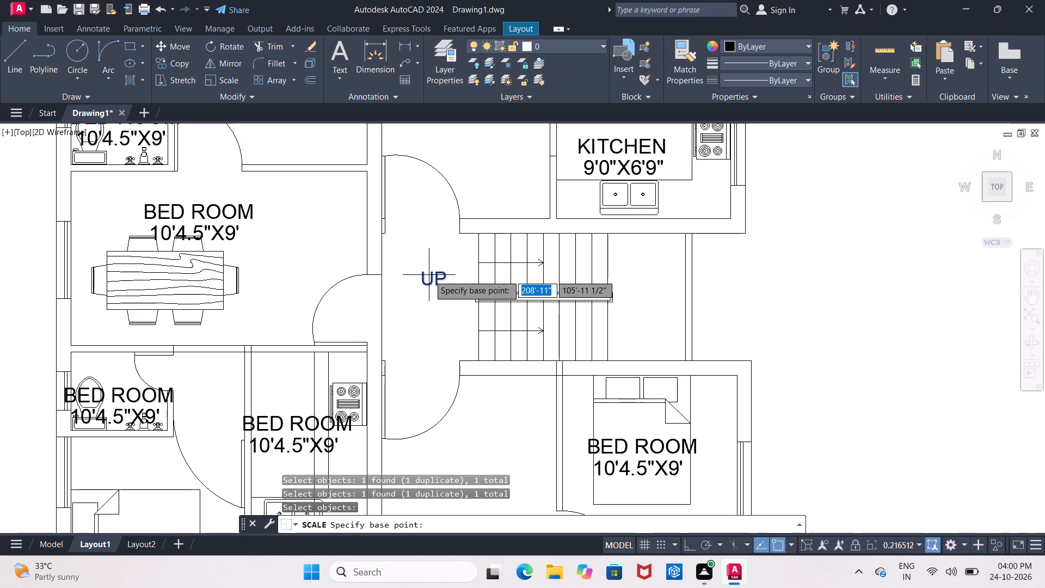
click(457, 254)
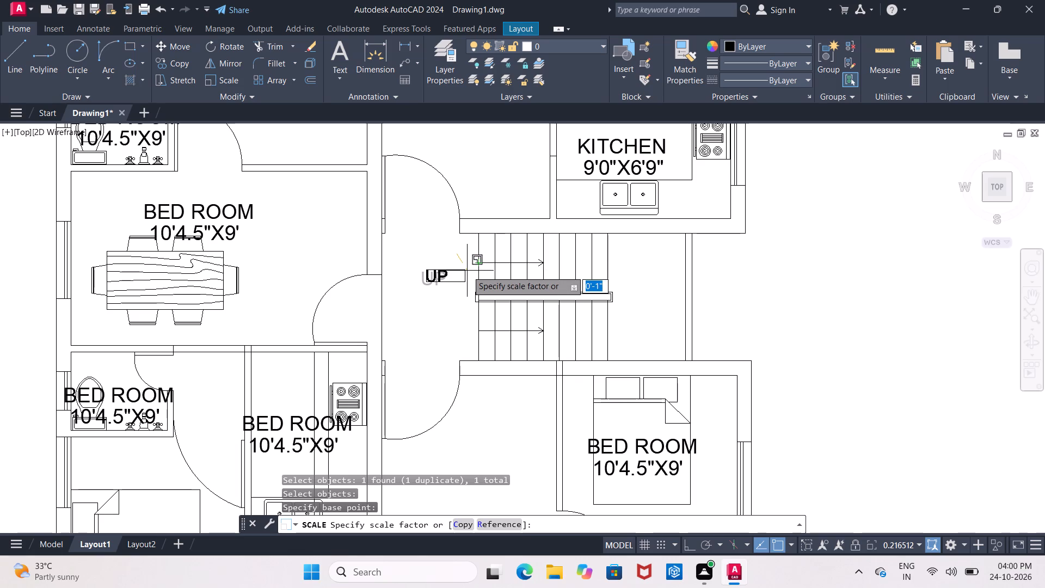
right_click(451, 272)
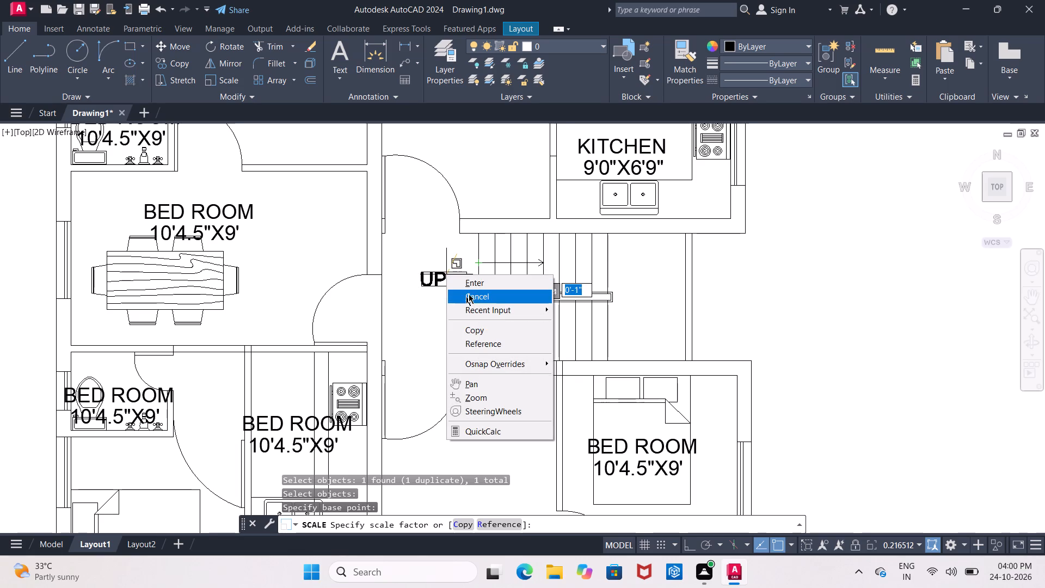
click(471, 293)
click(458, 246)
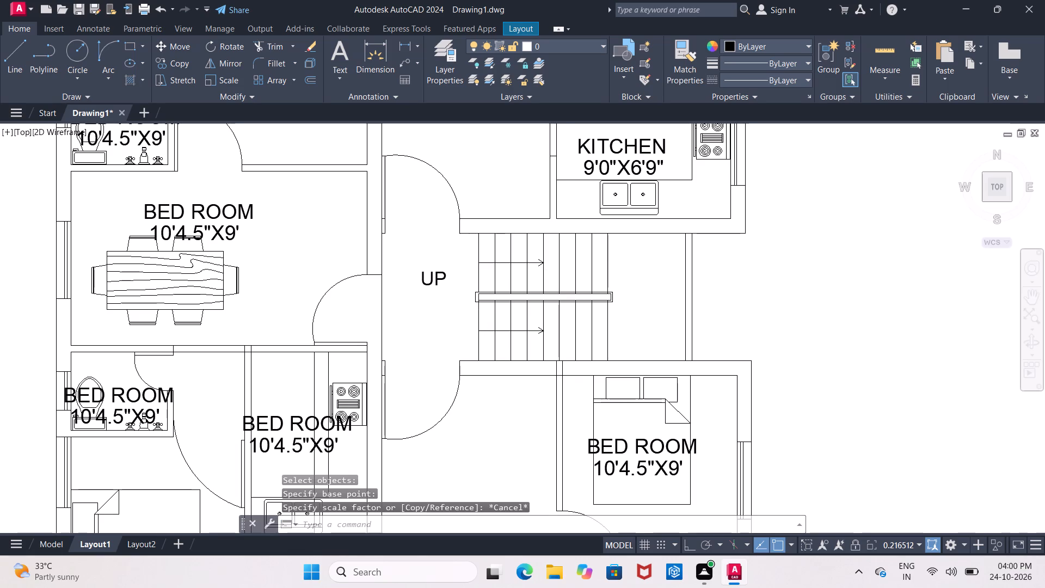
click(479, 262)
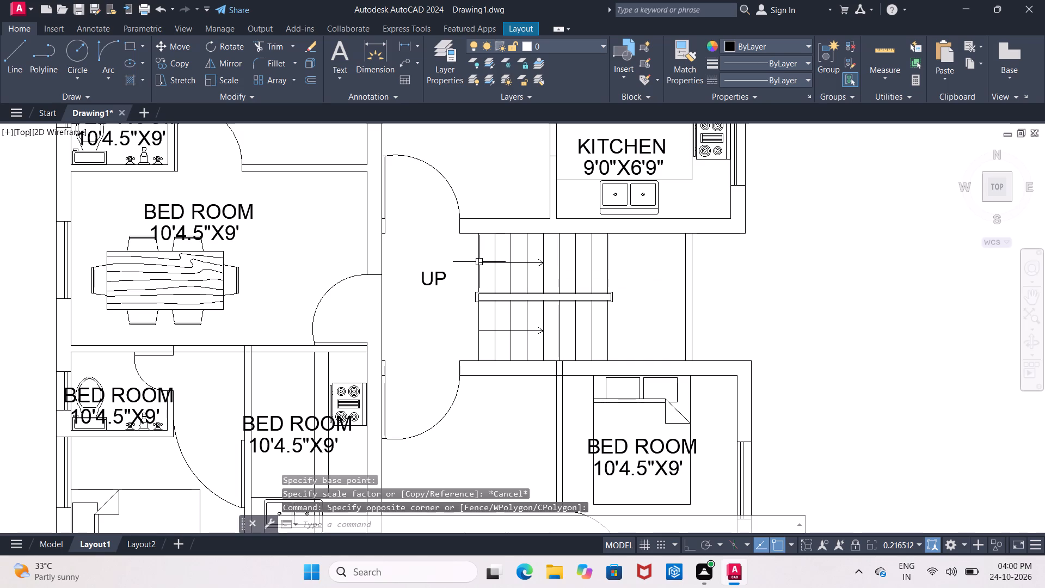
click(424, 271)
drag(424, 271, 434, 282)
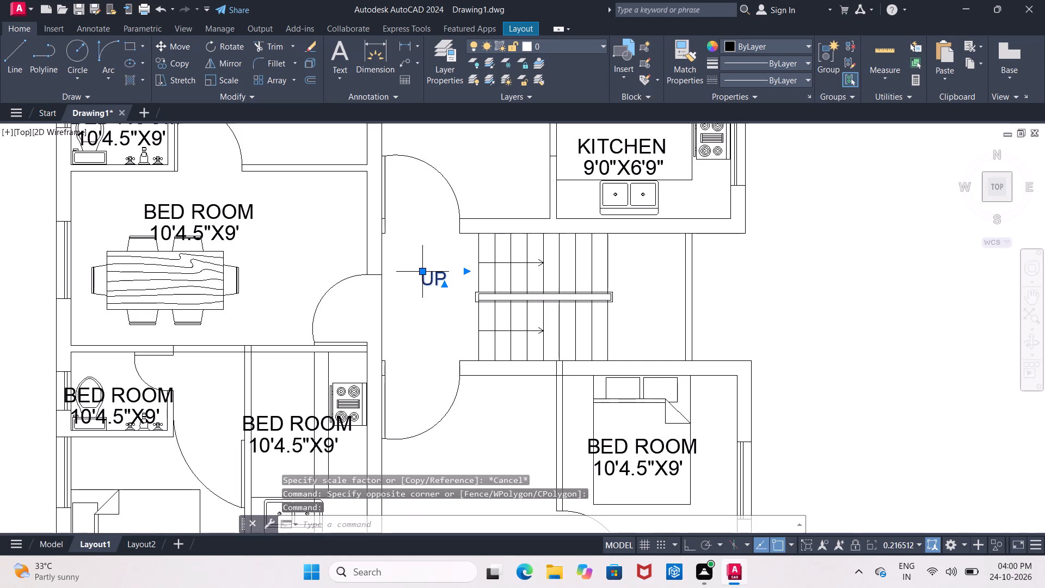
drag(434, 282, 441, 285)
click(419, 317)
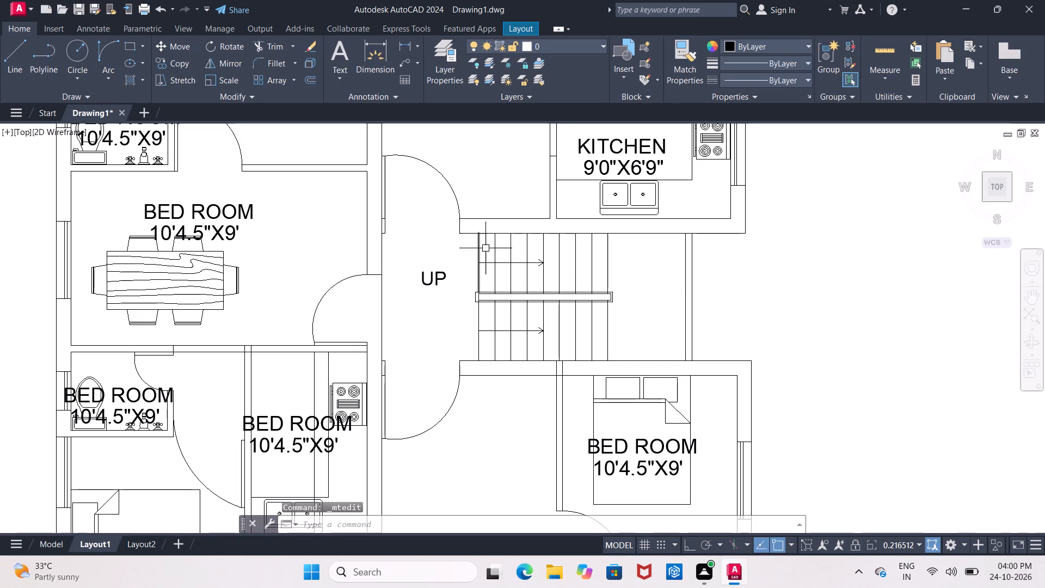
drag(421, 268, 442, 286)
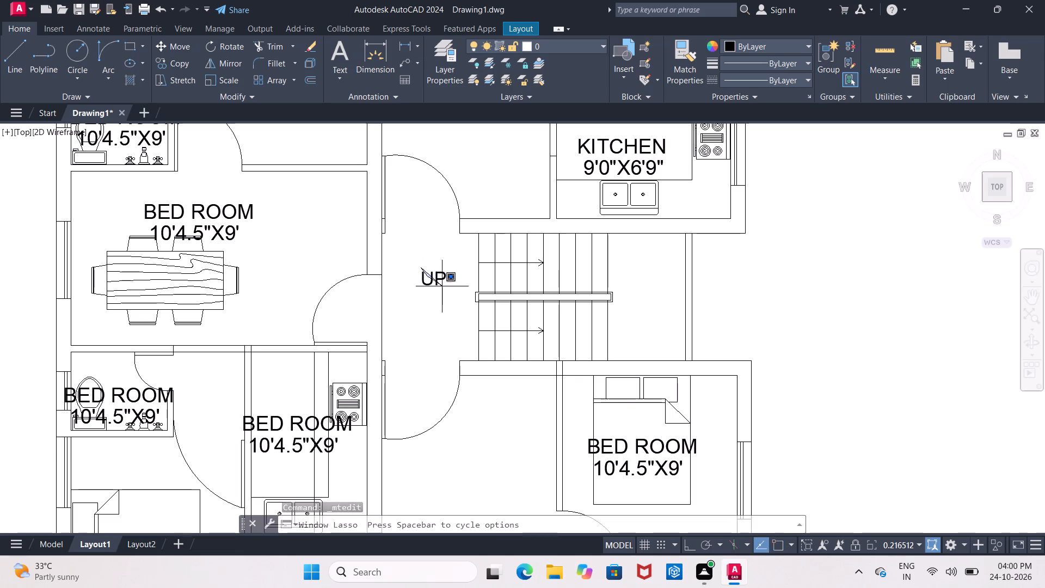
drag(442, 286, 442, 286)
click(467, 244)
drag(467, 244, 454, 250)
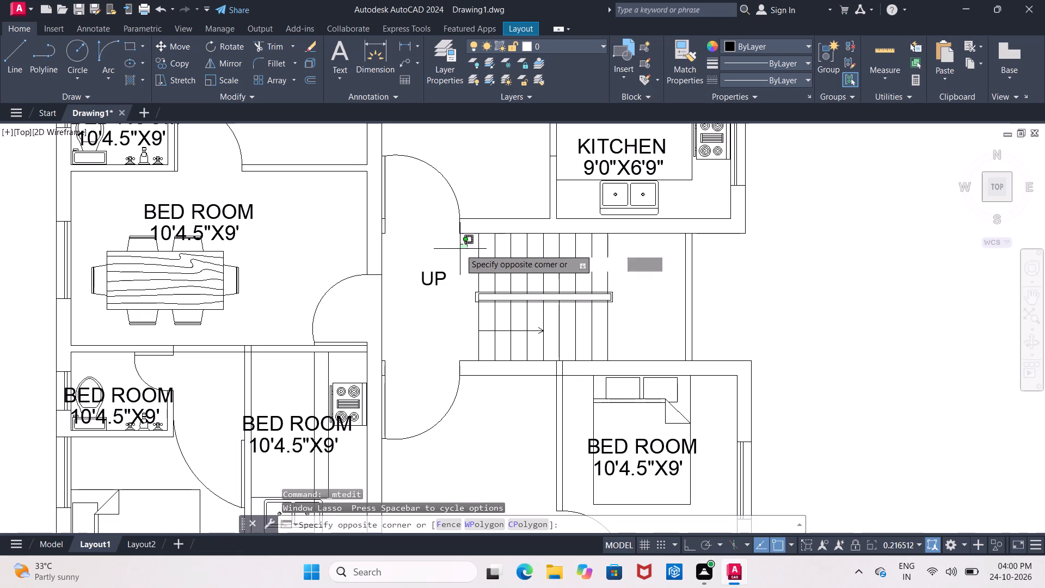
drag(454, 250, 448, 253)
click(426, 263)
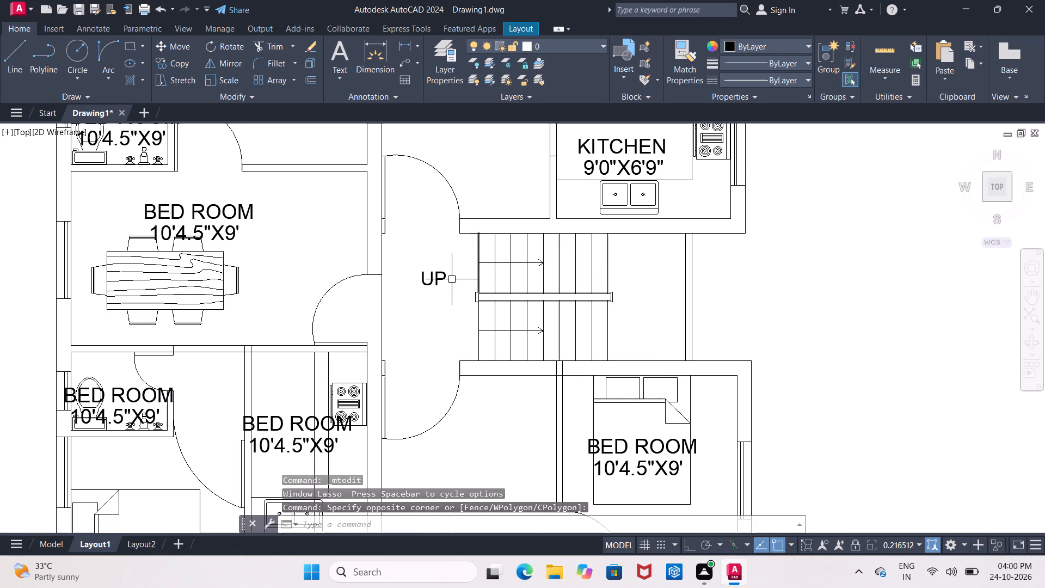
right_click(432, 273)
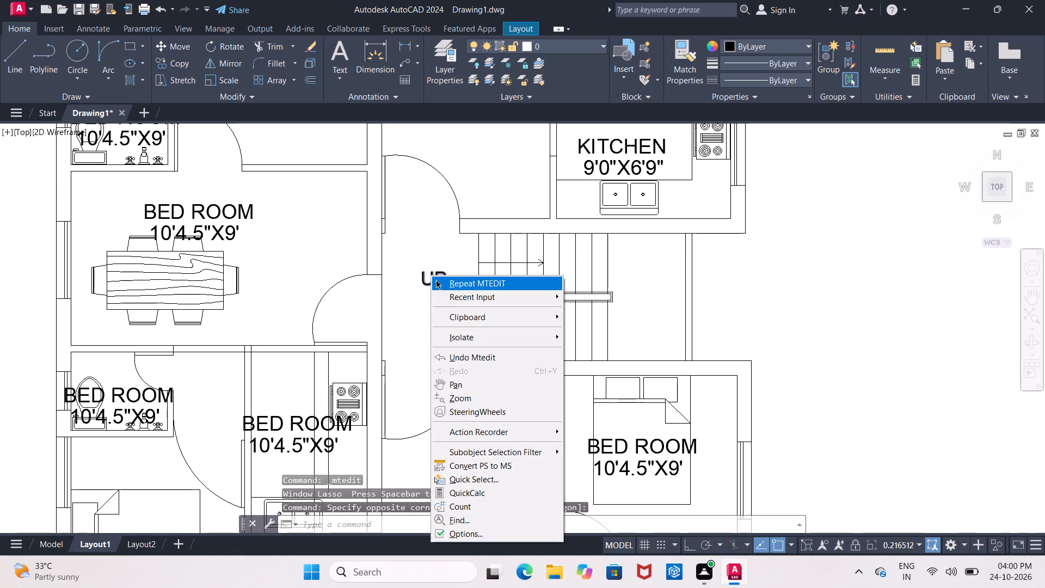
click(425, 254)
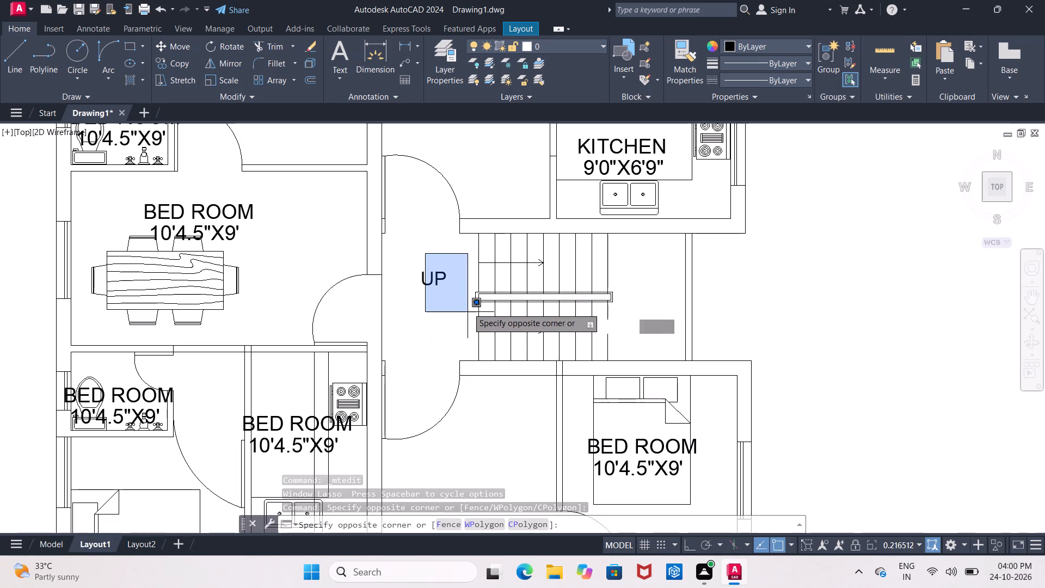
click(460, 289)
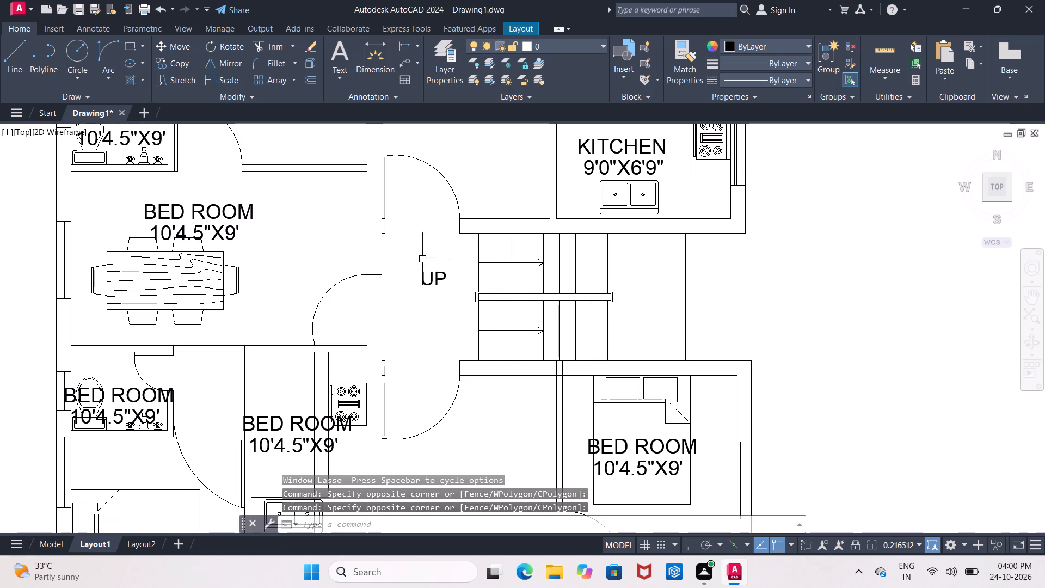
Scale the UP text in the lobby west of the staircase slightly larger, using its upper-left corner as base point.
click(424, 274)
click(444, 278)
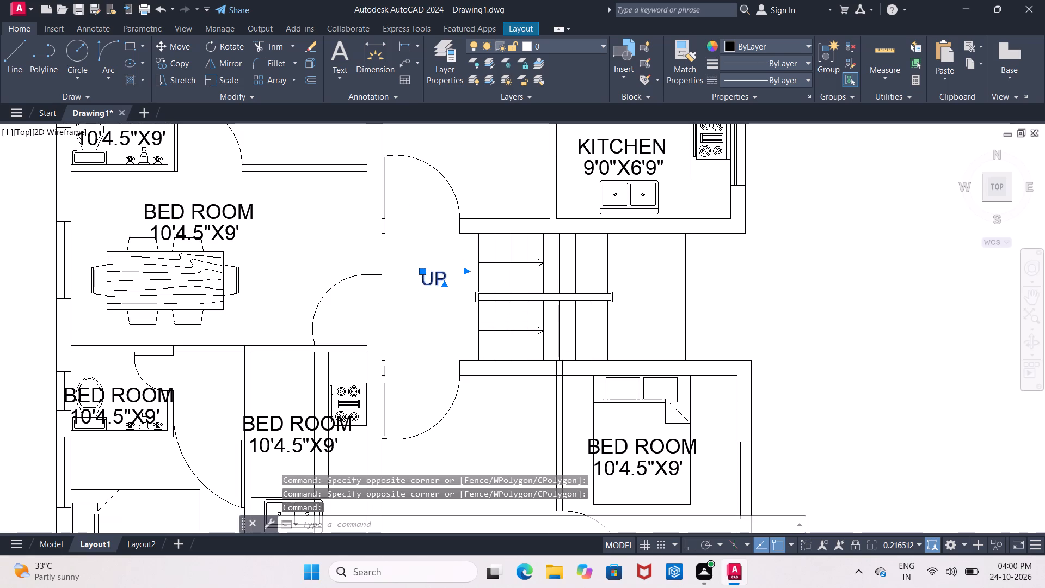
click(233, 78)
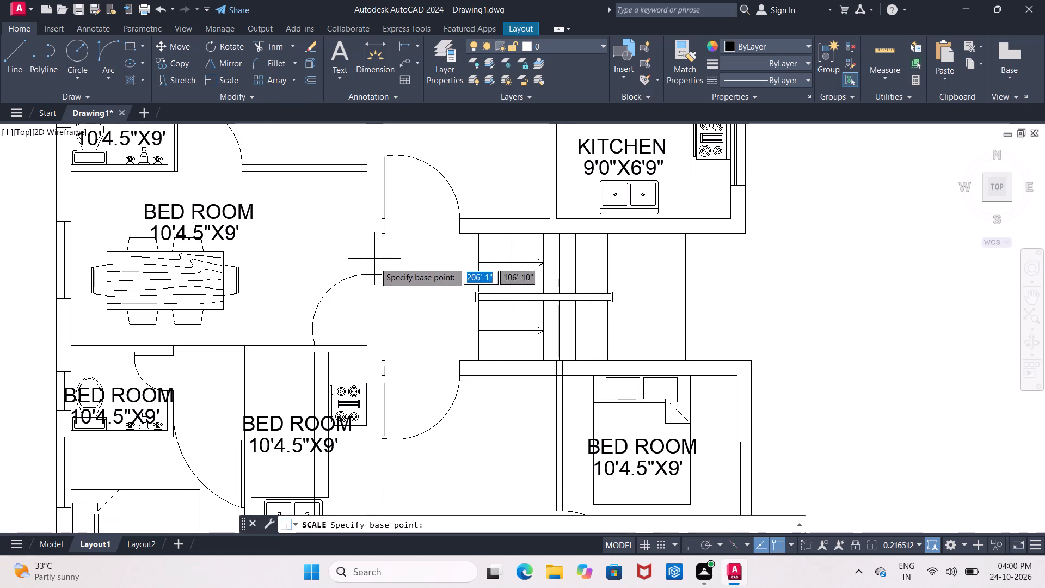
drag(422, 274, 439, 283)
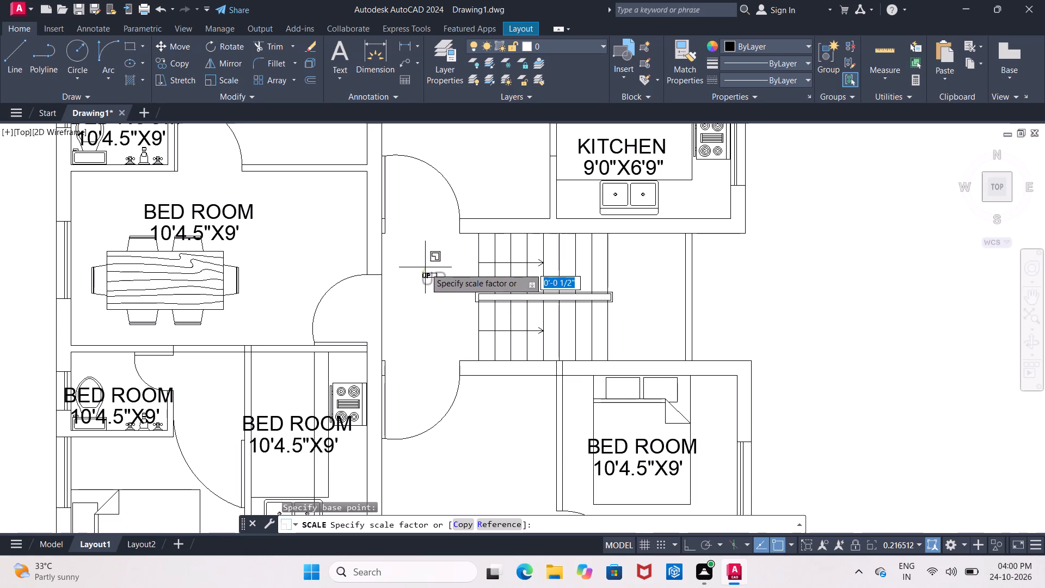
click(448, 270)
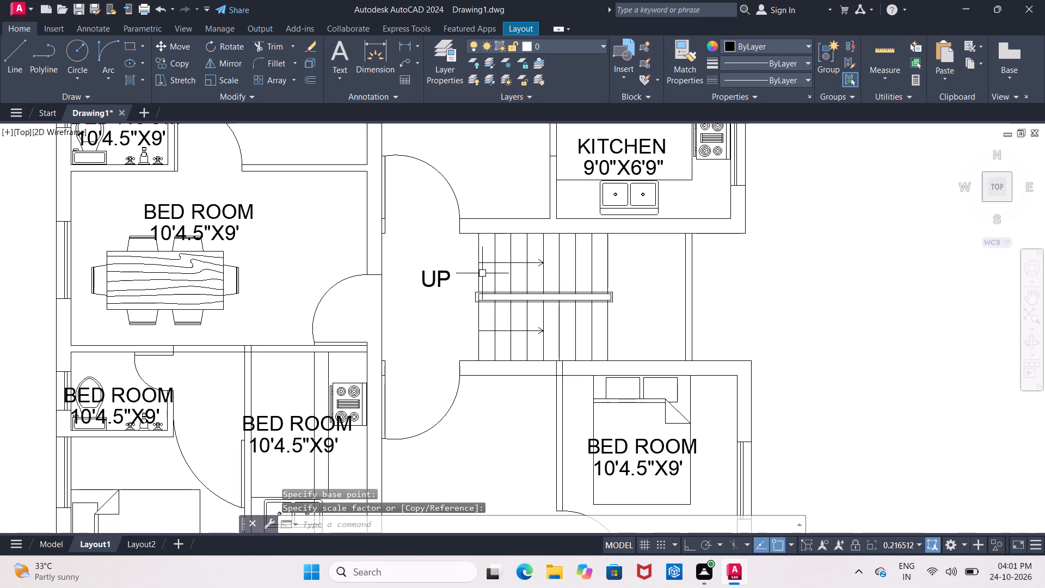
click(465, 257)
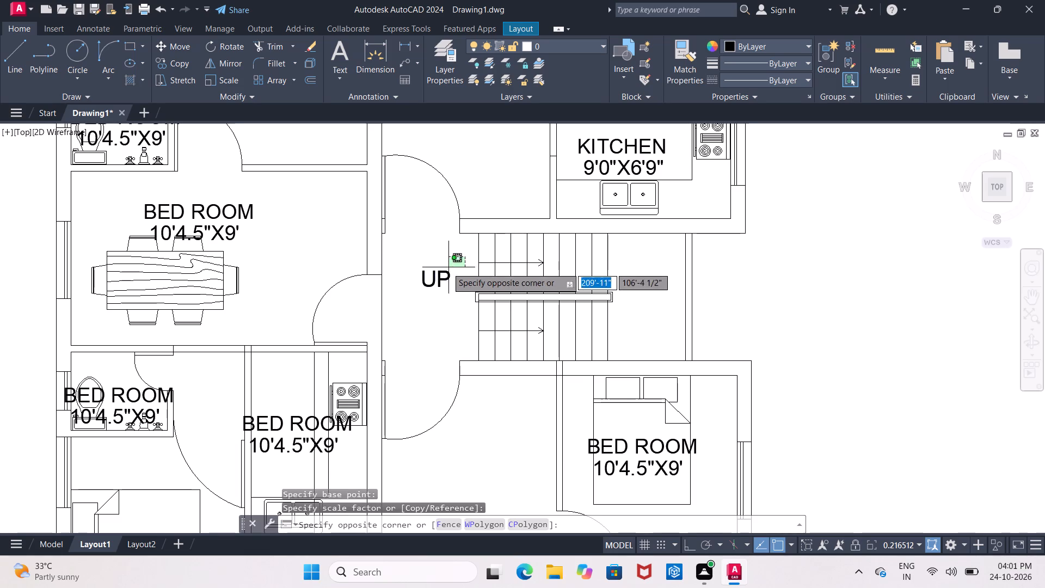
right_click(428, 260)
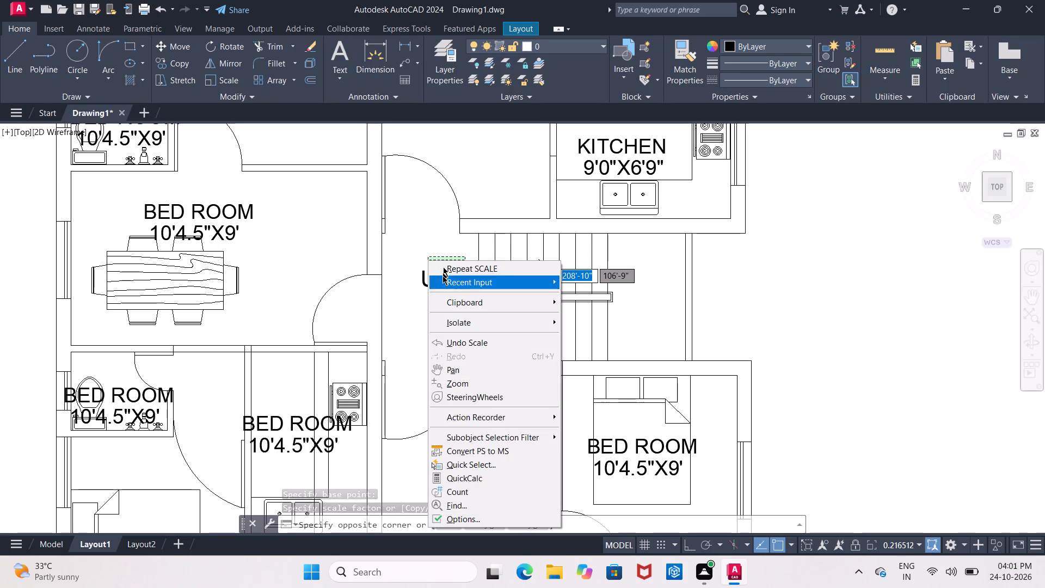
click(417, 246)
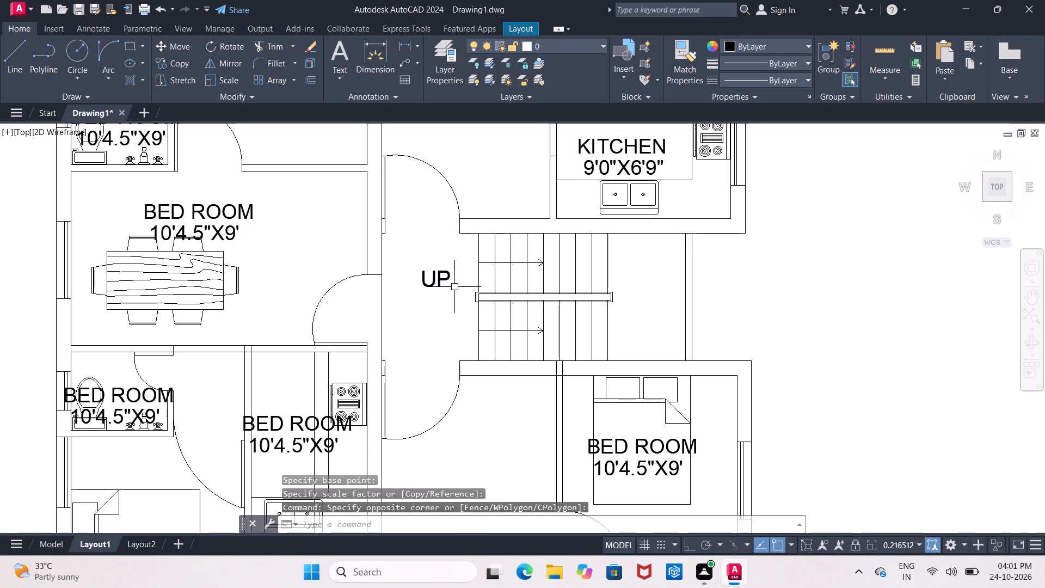
Erase the UP text from the lobby west of the staircase.
click(301, 41)
click(308, 46)
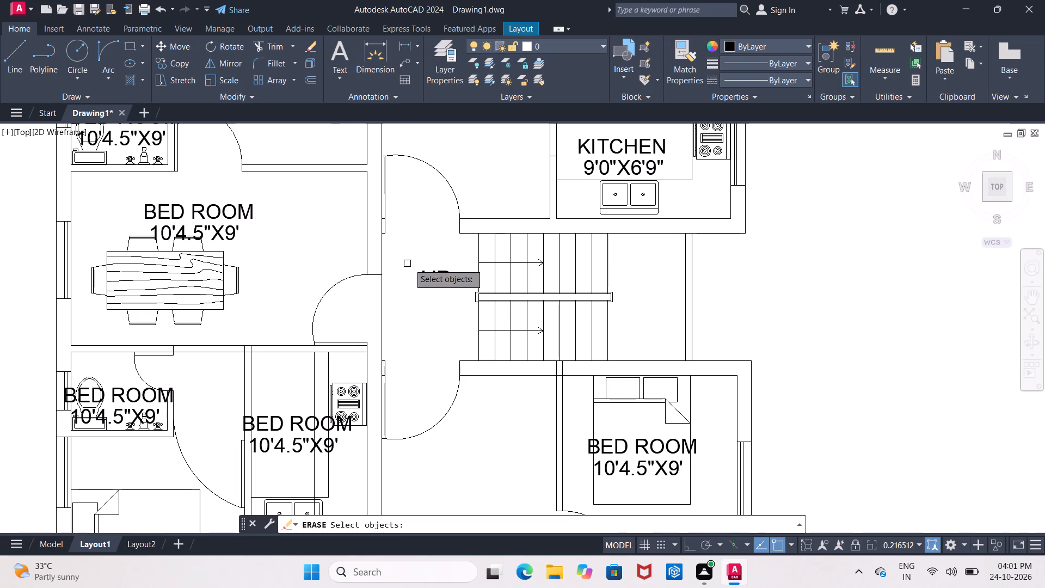
drag(422, 268, 440, 284)
click(433, 275)
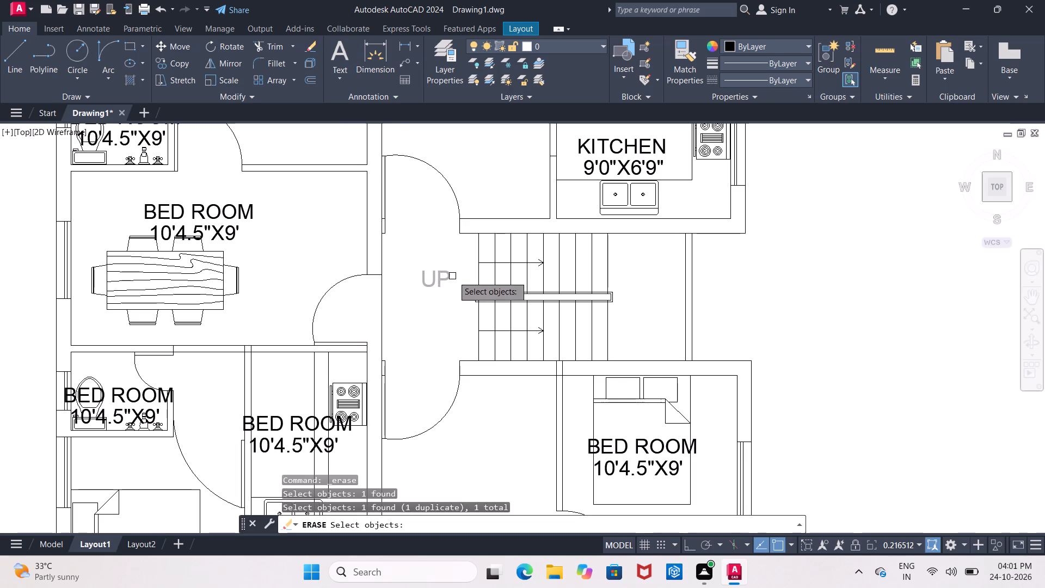
click(429, 275)
click(443, 274)
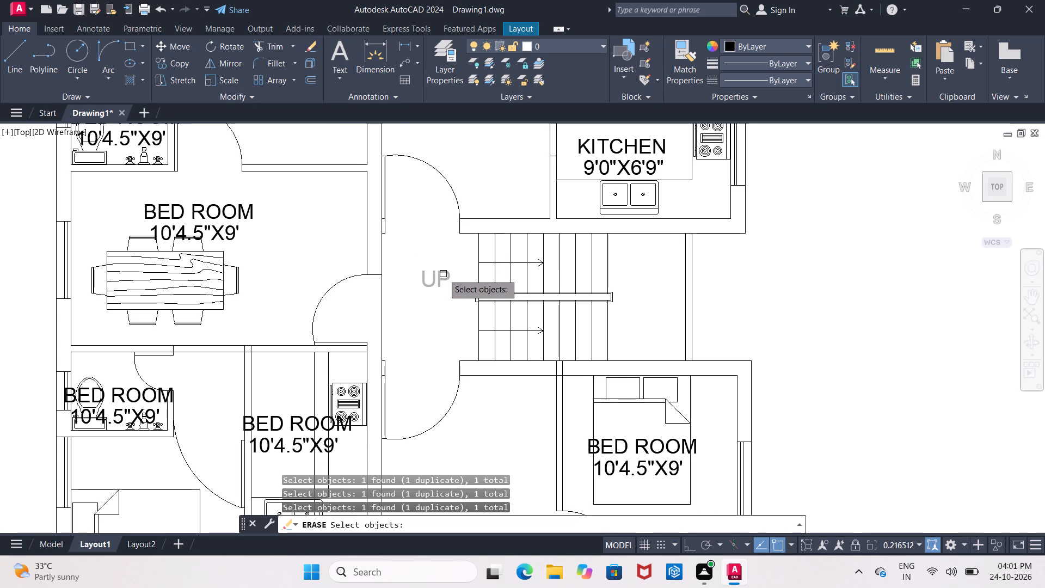
double_click(432, 273)
drag(417, 267, 454, 293)
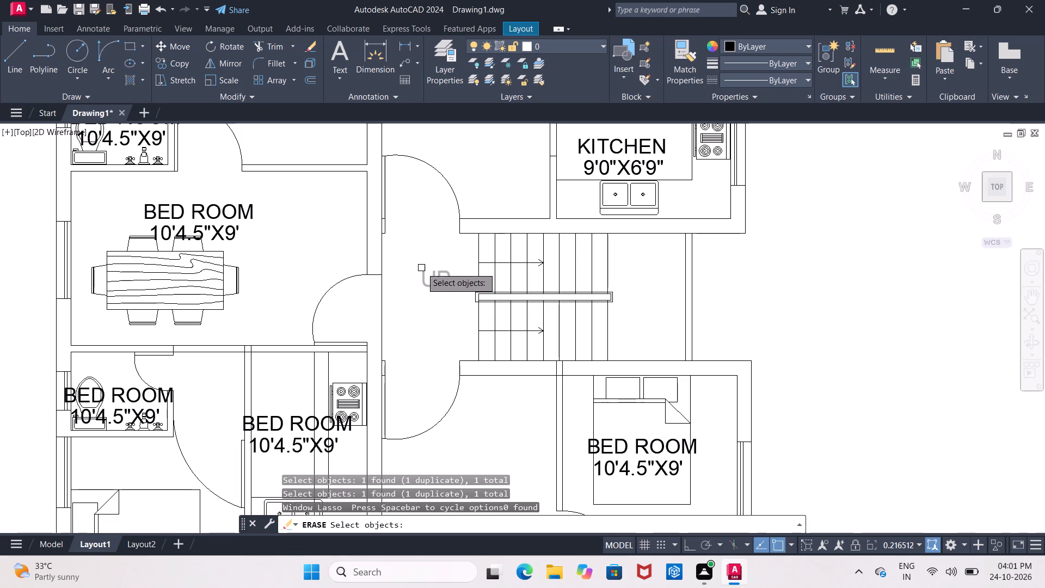
drag(421, 266, 459, 287)
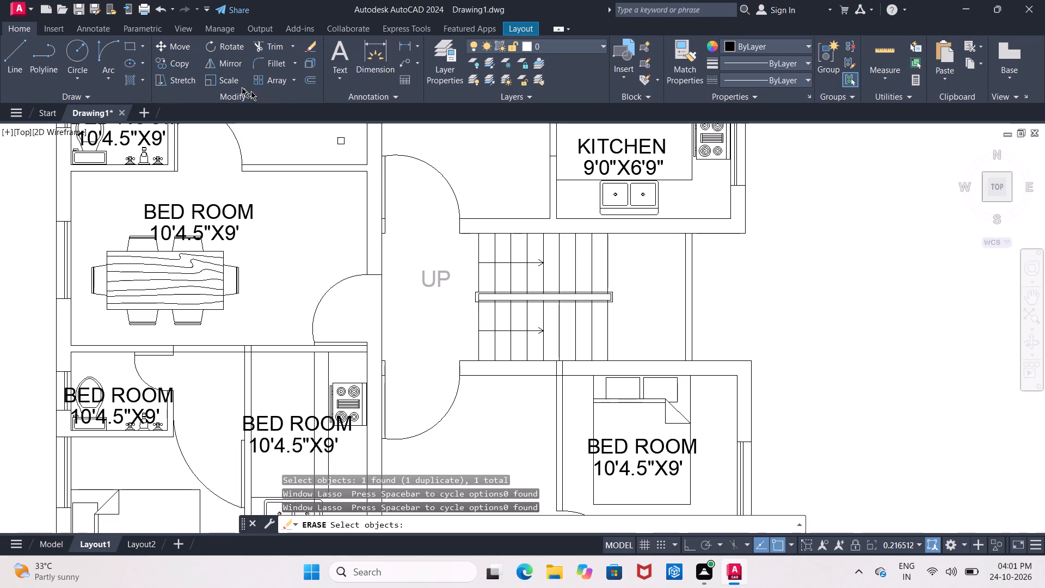
right_click(406, 252)
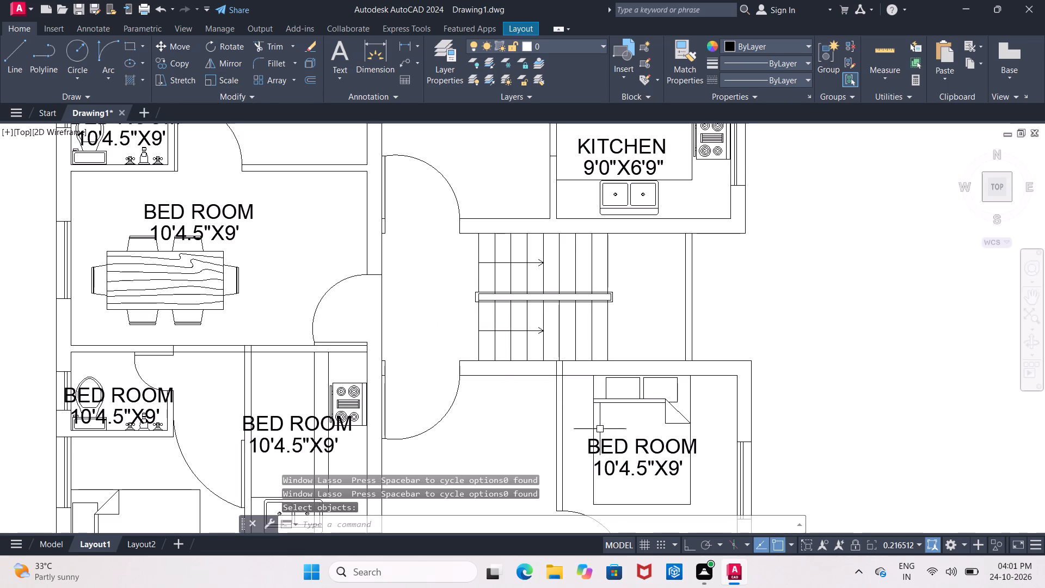
Change the BED ROOM name over the bed in the room southeast of the staircase to MAS.BED ROOM.
click(630, 446)
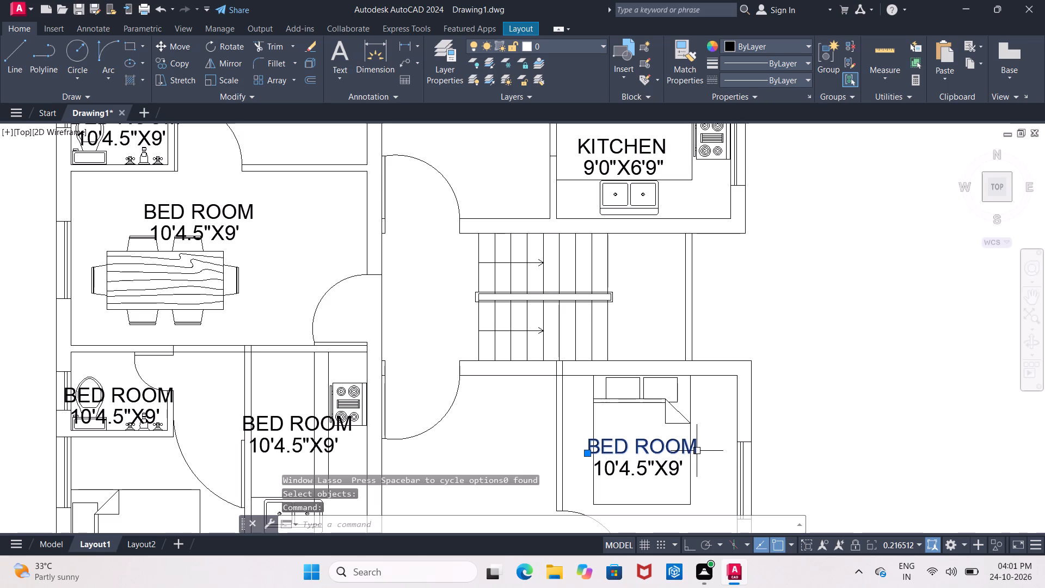
click(696, 450)
double_click(684, 443)
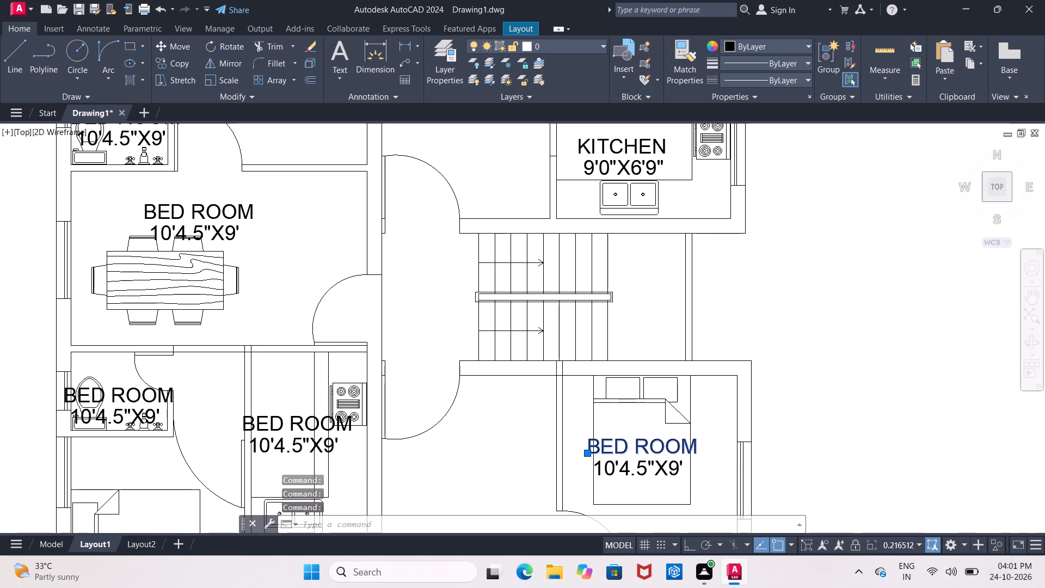
click(695, 445)
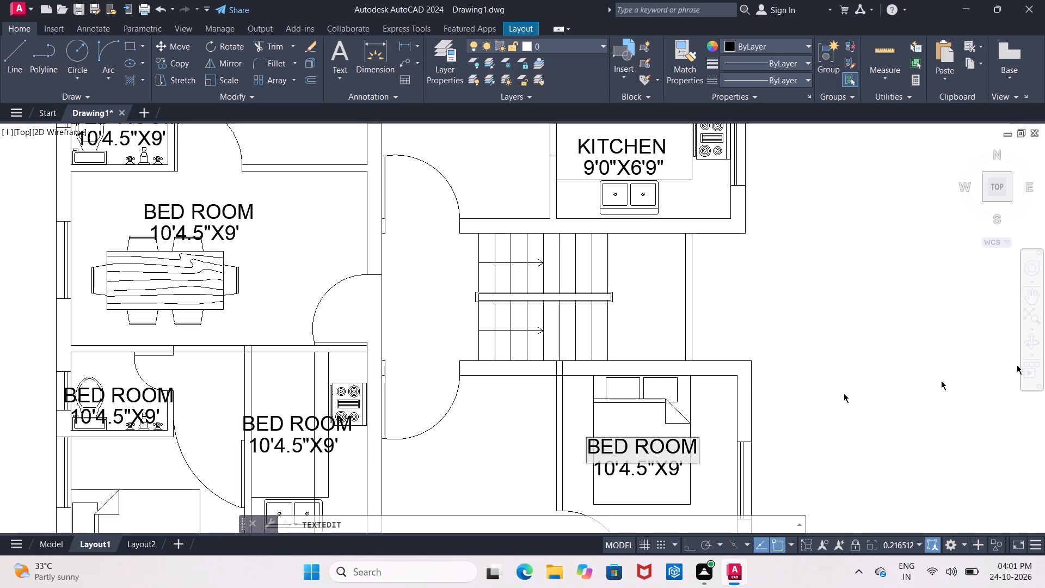
click(1029, 293)
click(1029, 293)
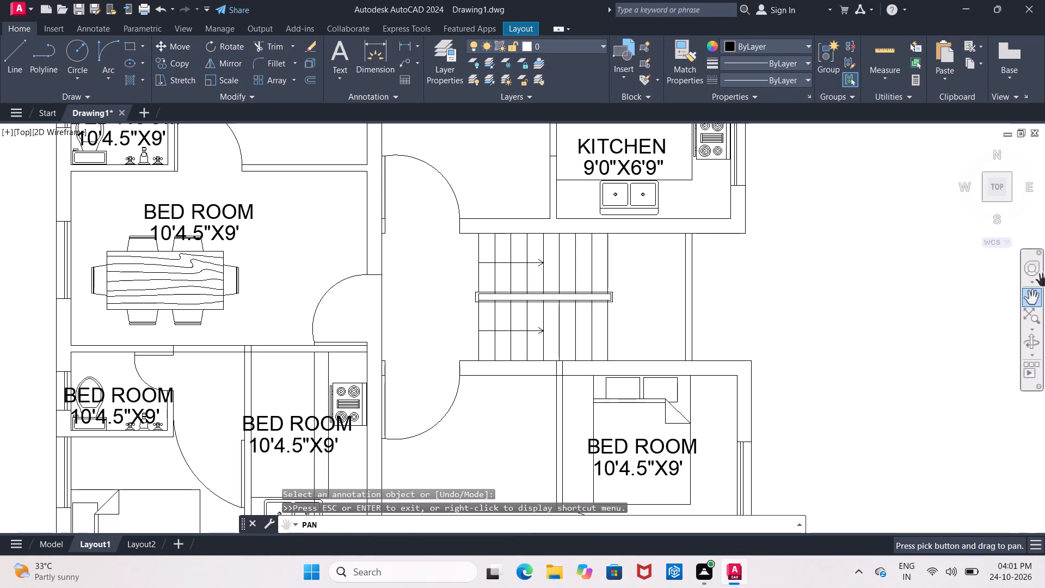
drag(666, 395, 609, 157)
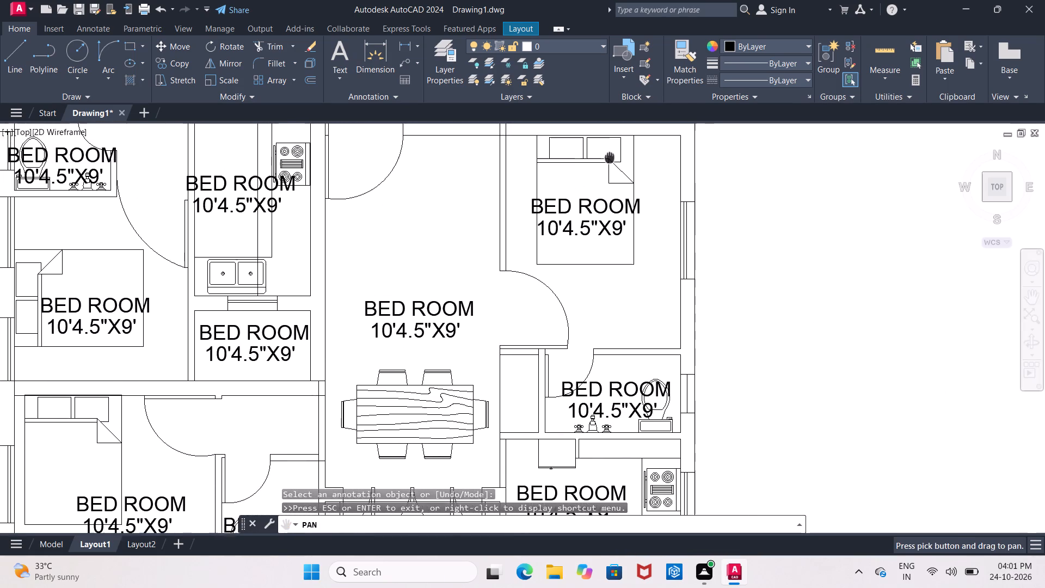
drag(609, 157, 606, 185)
double_click(575, 256)
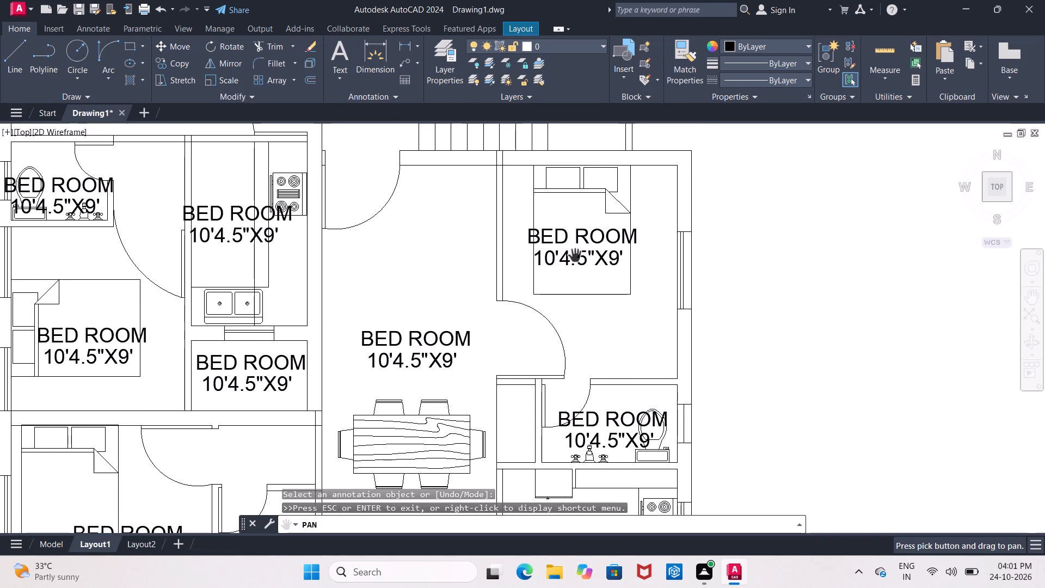
right_click(612, 255)
click(654, 266)
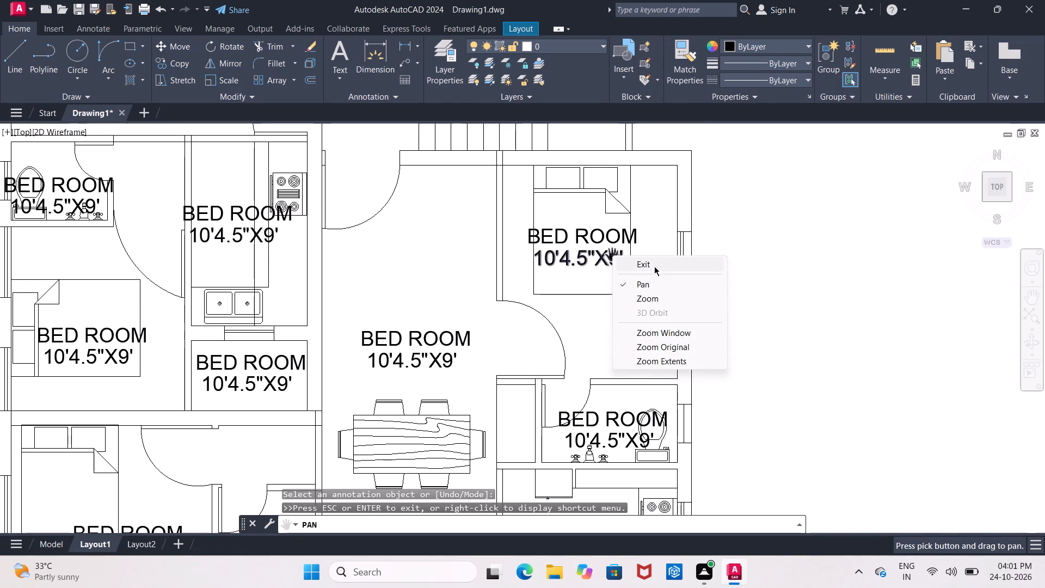
click(631, 237)
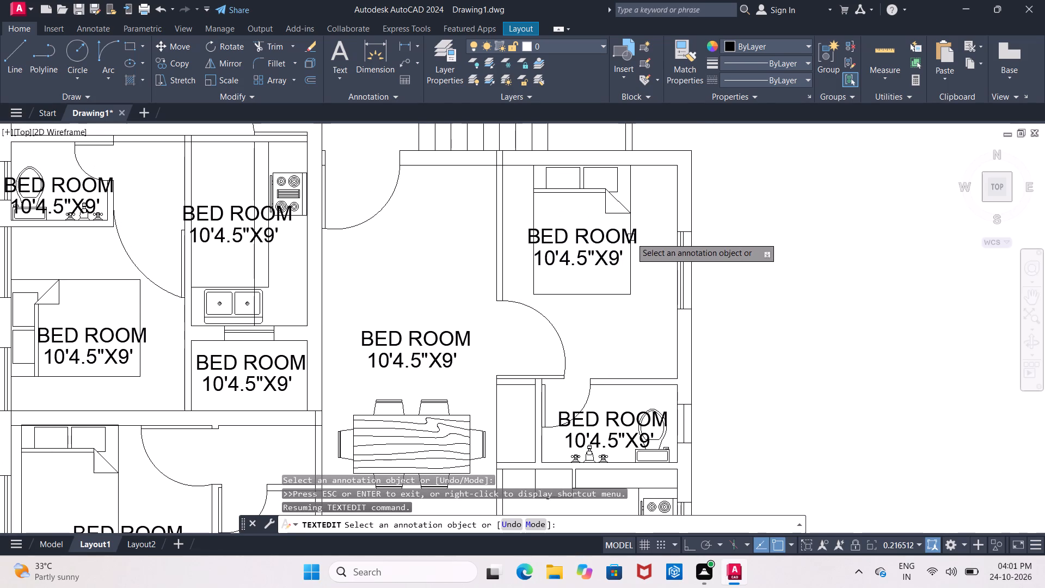
click(636, 239)
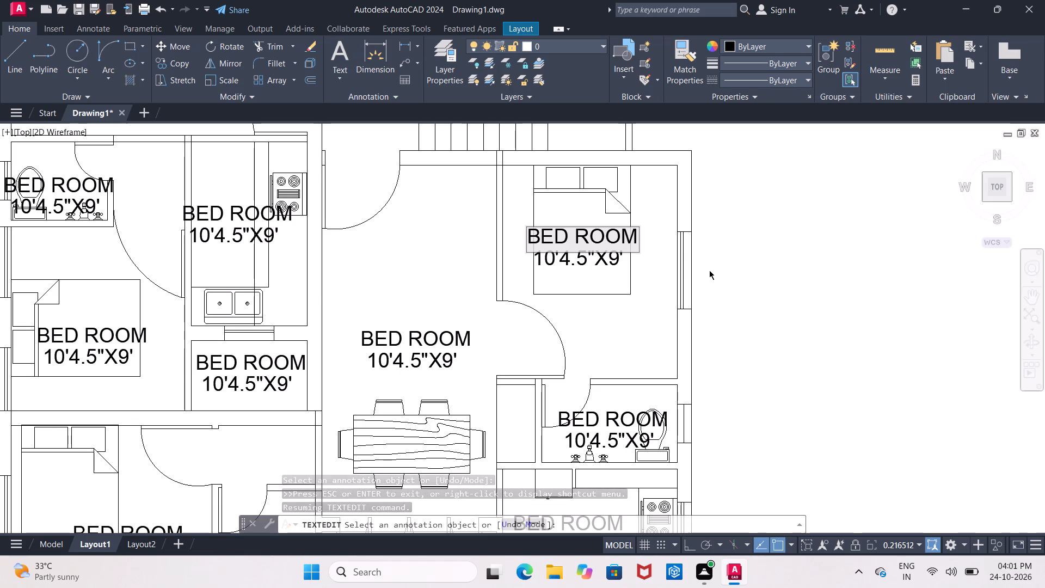
key(BackSpace)
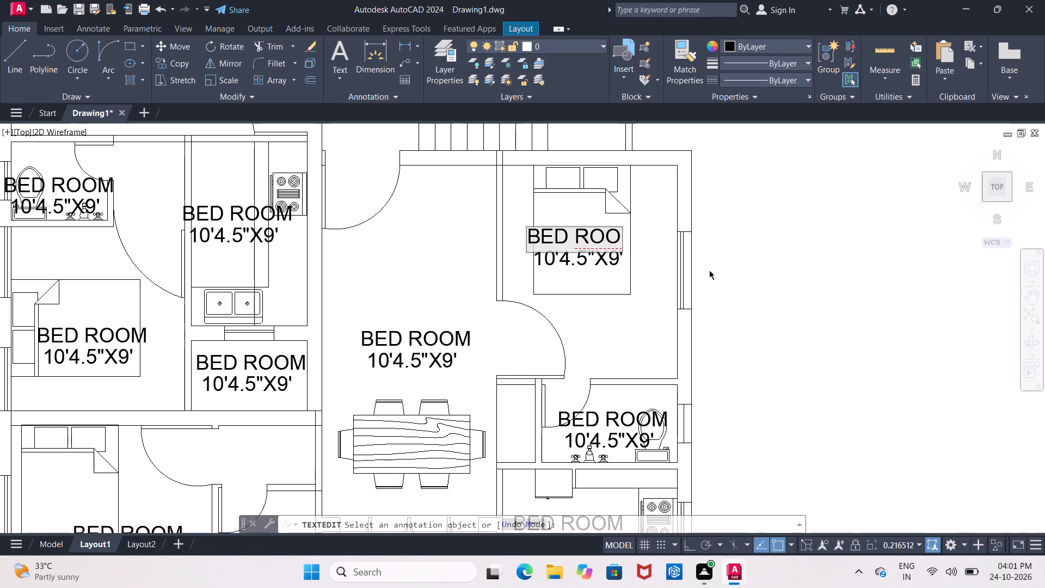
key(BackSpace)
key(BackSpace)
key(BackSpace)
key(BackSpace)
key(BackSpace)
key(BackSpace)
key(BackSpace)
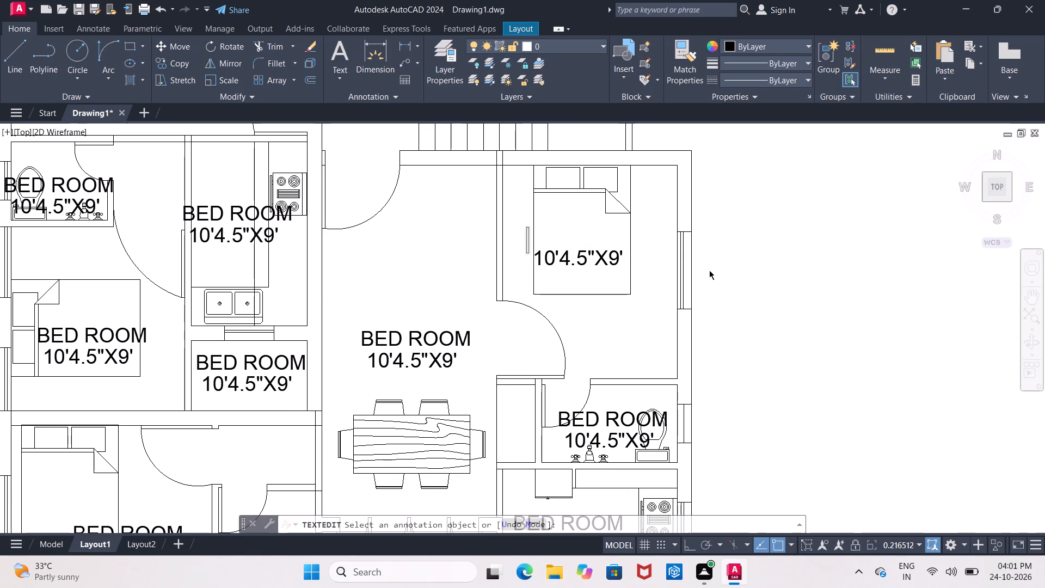
text(MAS.)
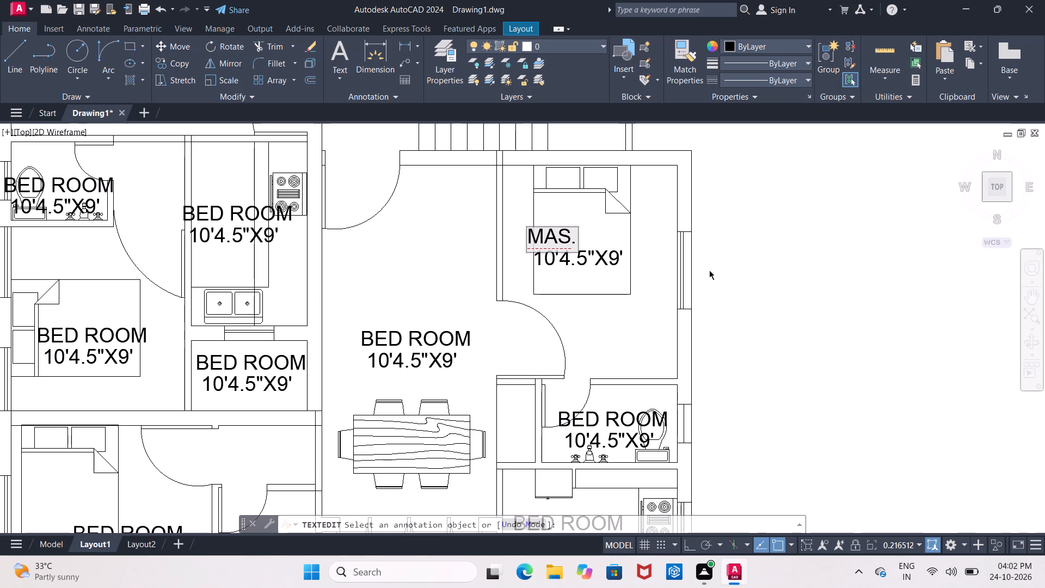
text(BED)
key(space)
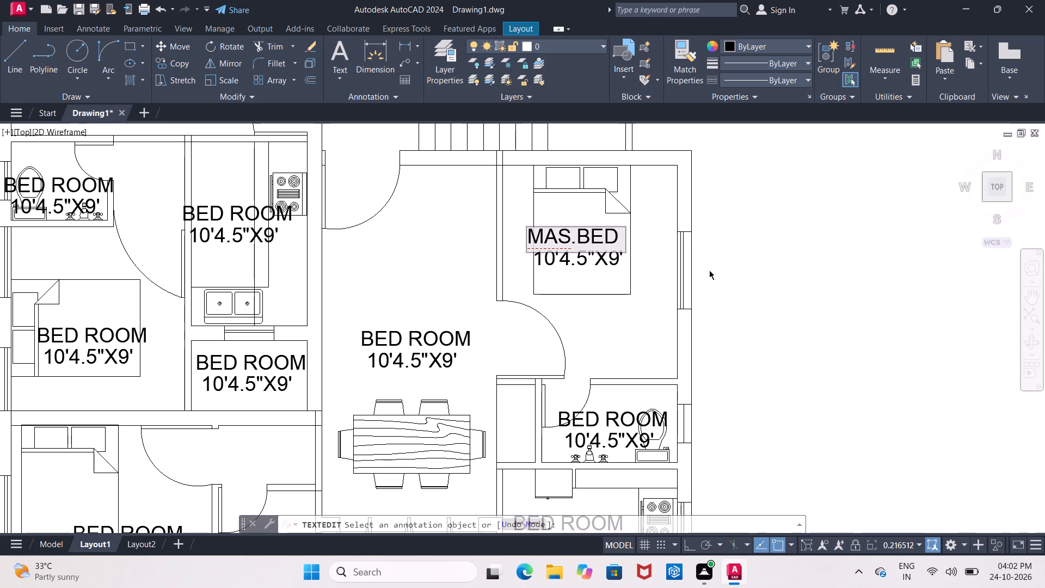
text(ROOM)
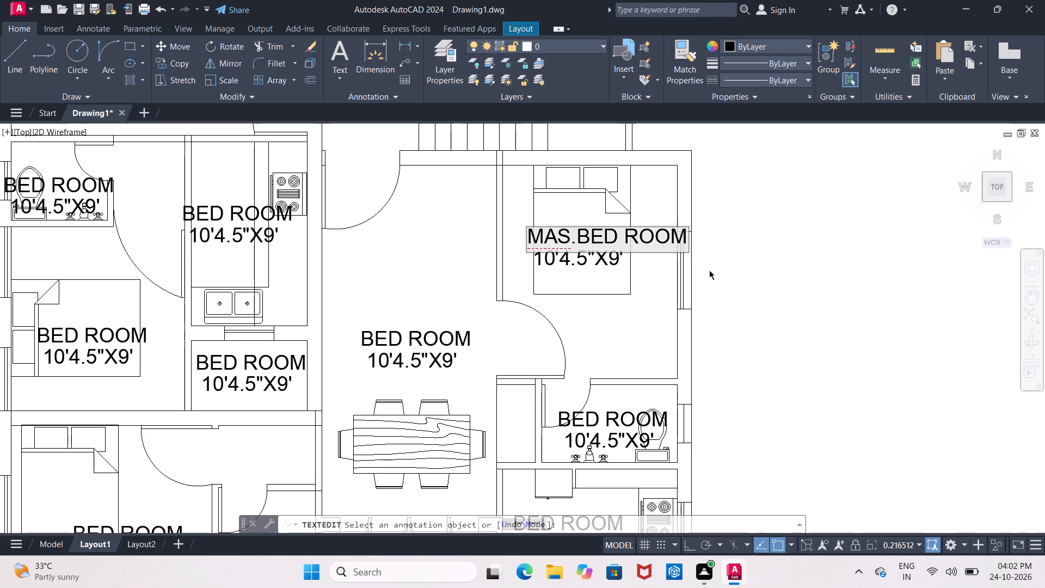
Change the size text under the MAS.BED ROOM name to 9'0"X11'0".
click(619, 257)
double_click(608, 255)
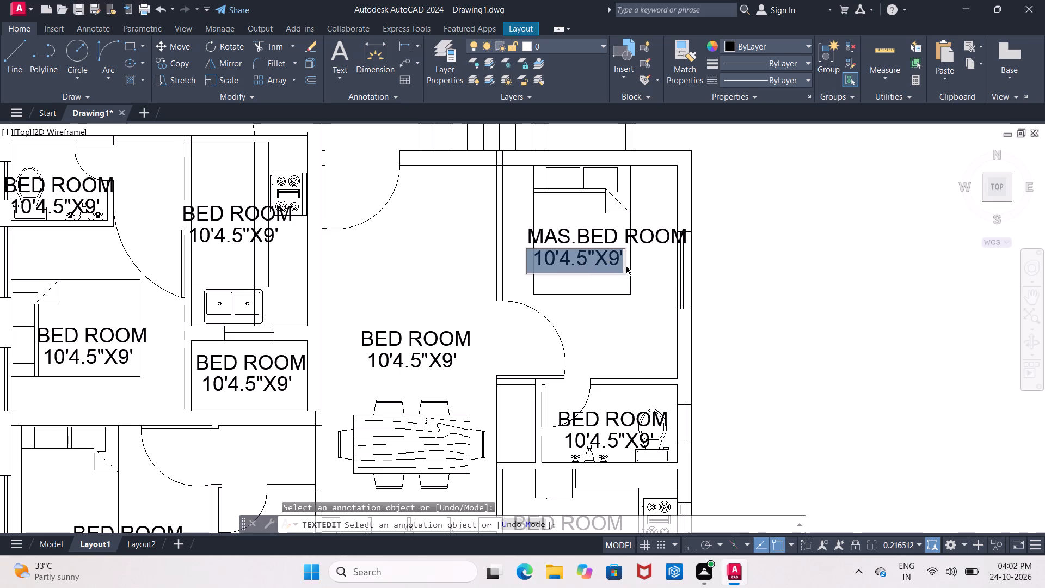
click(623, 263)
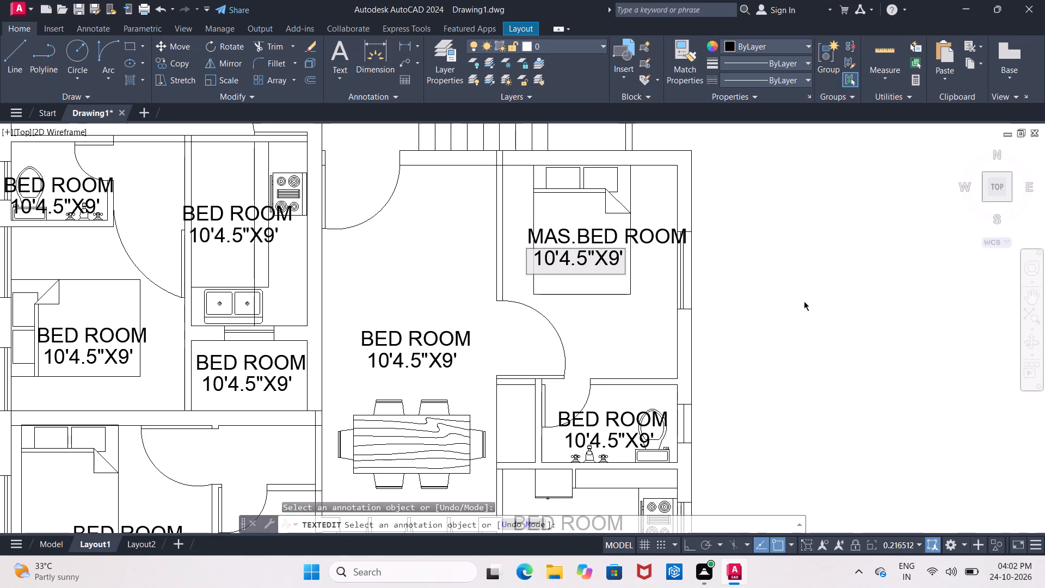
key(BackSpace)
key(BackSpace)
key(BackSpace)
key(BackSpace)
key(BackSpace)
key(BackSpace)
key(BackSpace)
key(BackSpace)
key(BackSpace)
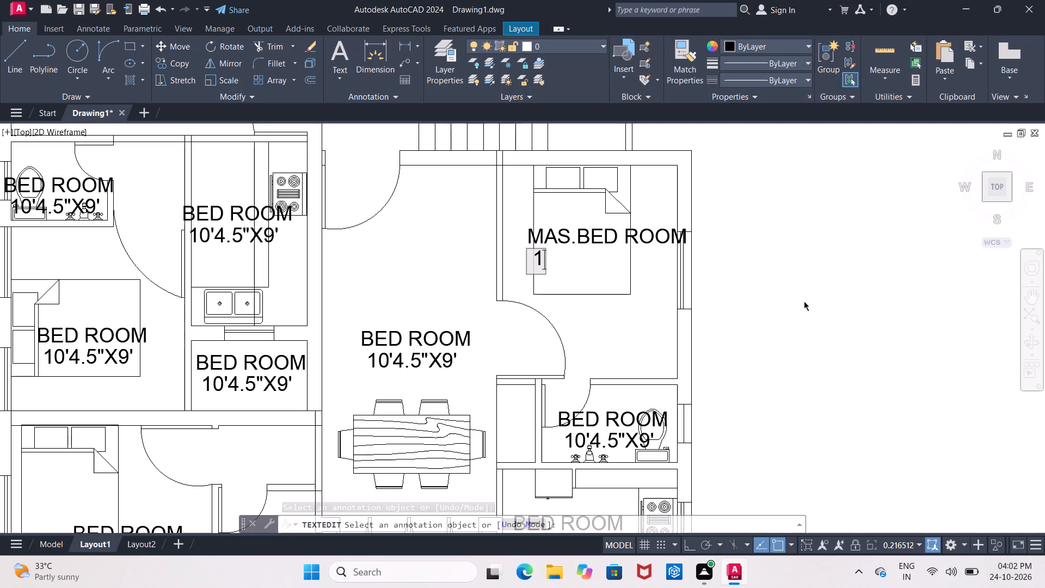
key(BackSpace)
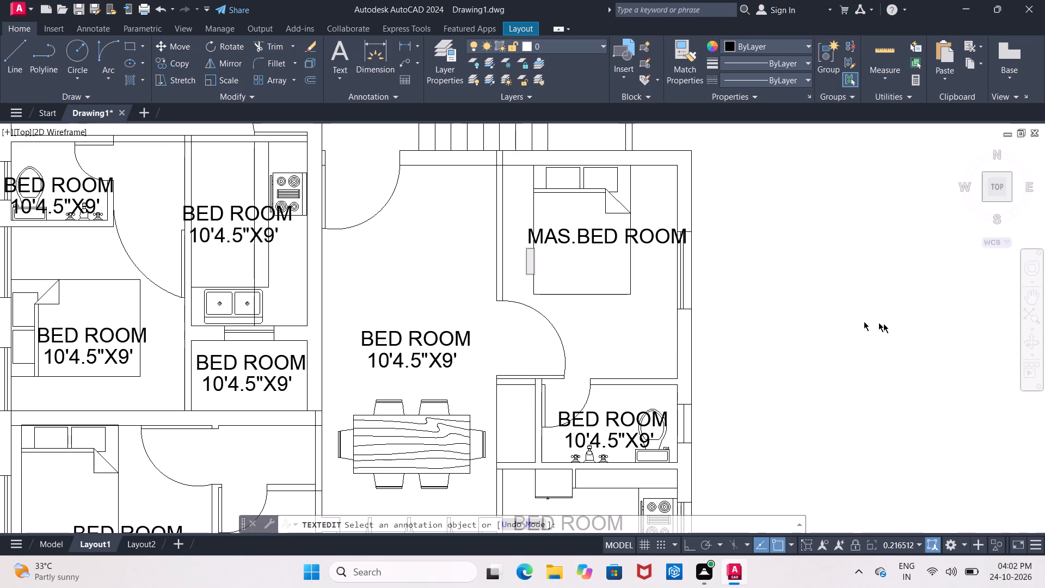
key(9)
key(apostrophe)
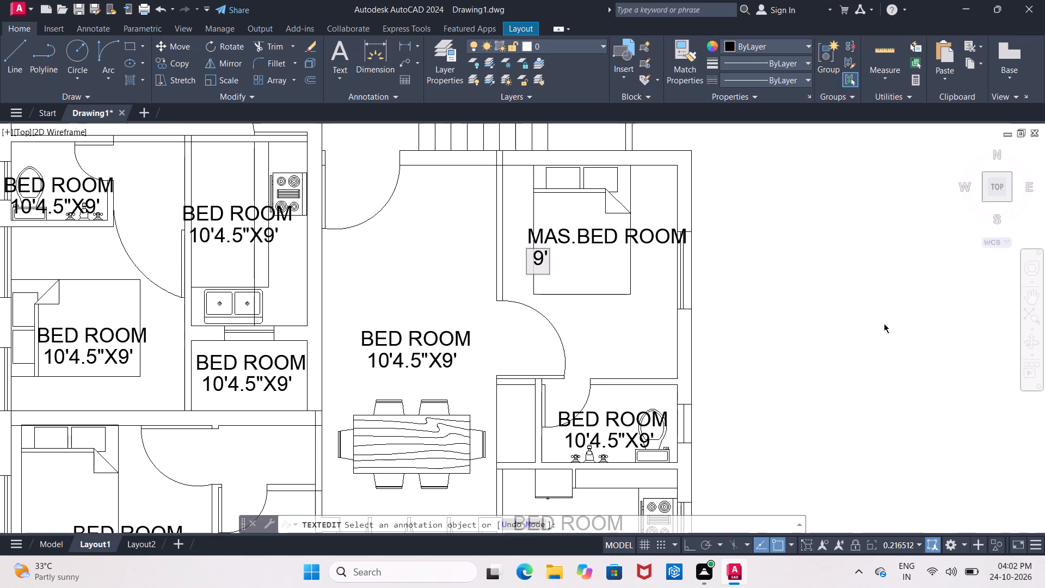
key(0)
key(x)
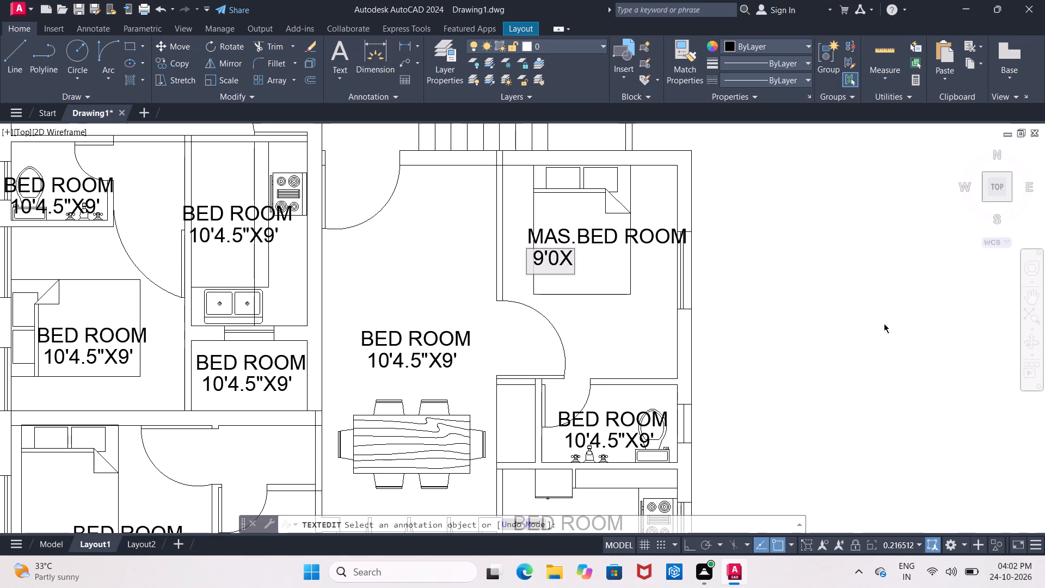
text(11)
text('0)
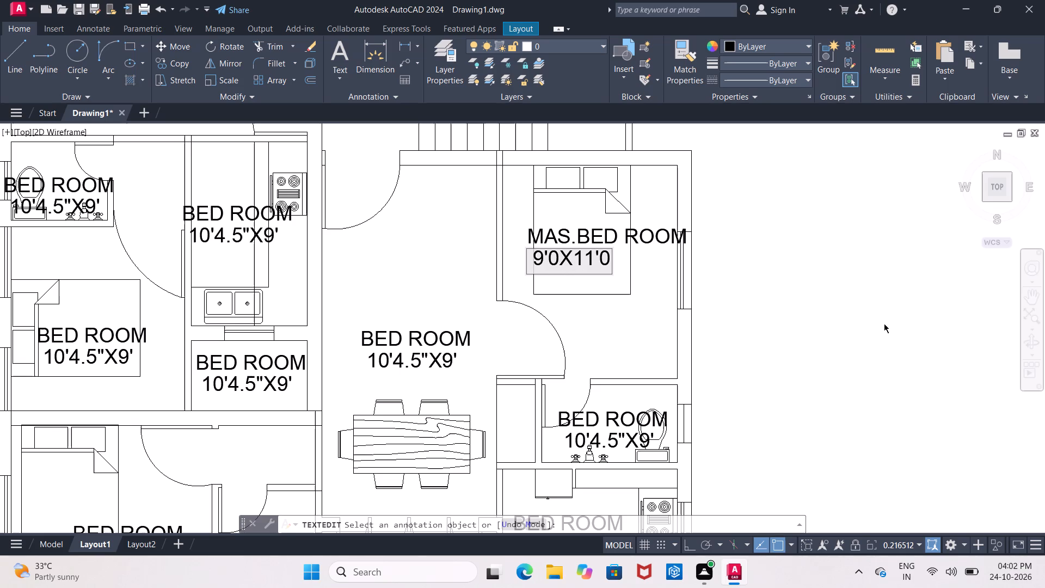
key(shift+colon)
key(BackSpace)
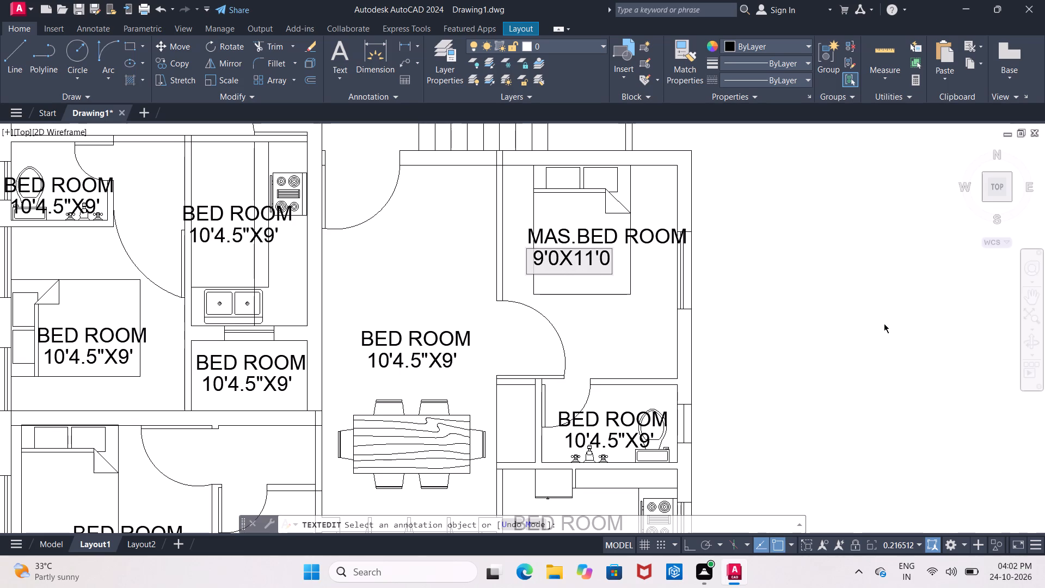
key(shift+quotedbl)
key(Left)
key(Left)
key(Left)
key(Left)
key(Left)
key(Left)
key(shift+quotedbl)
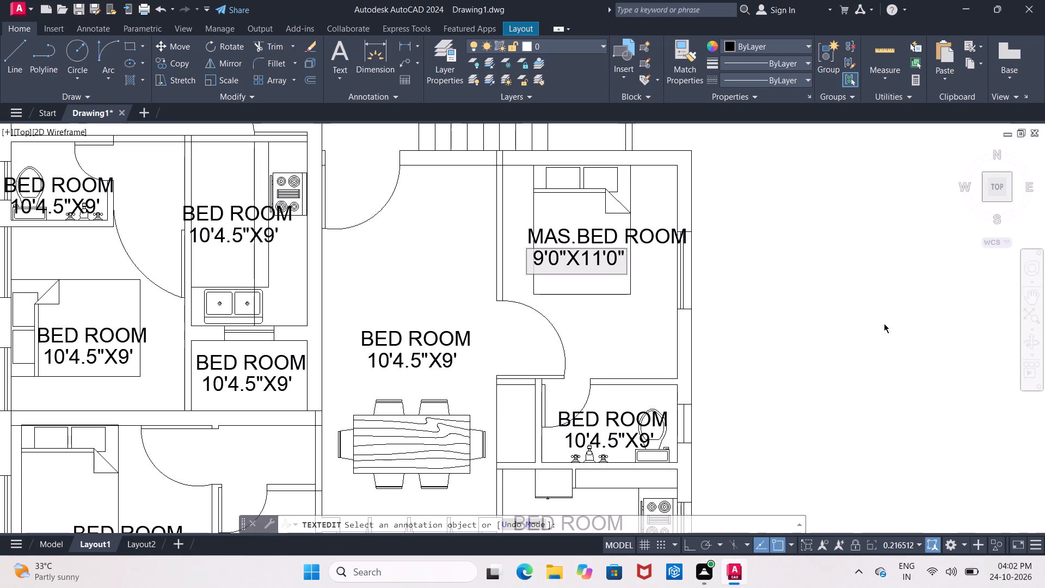
Change the BED ROOM name in the small bathroom south of the master bedroom to TOILET.
click(665, 414)
click(665, 419)
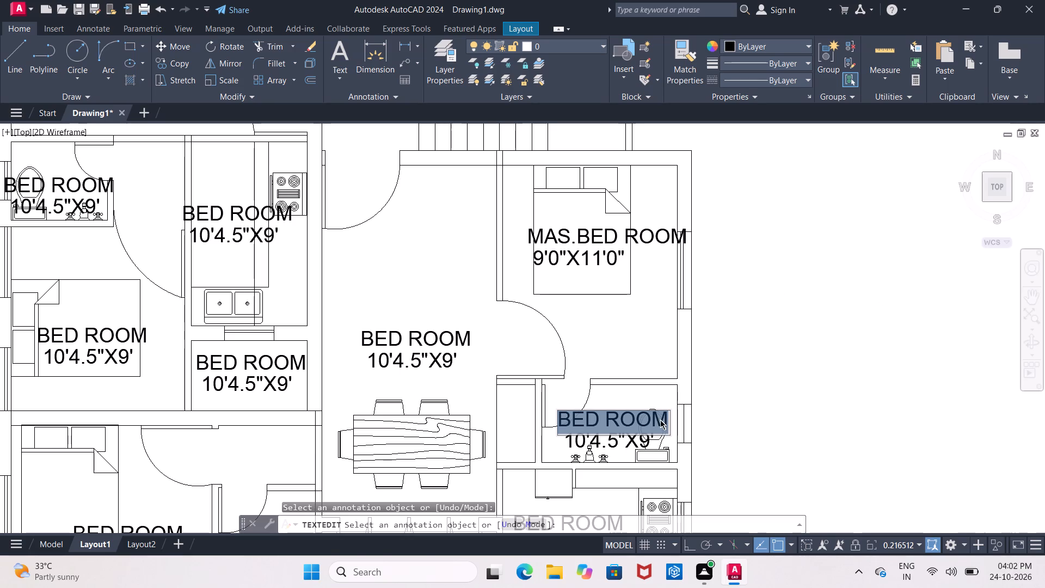
click(665, 419)
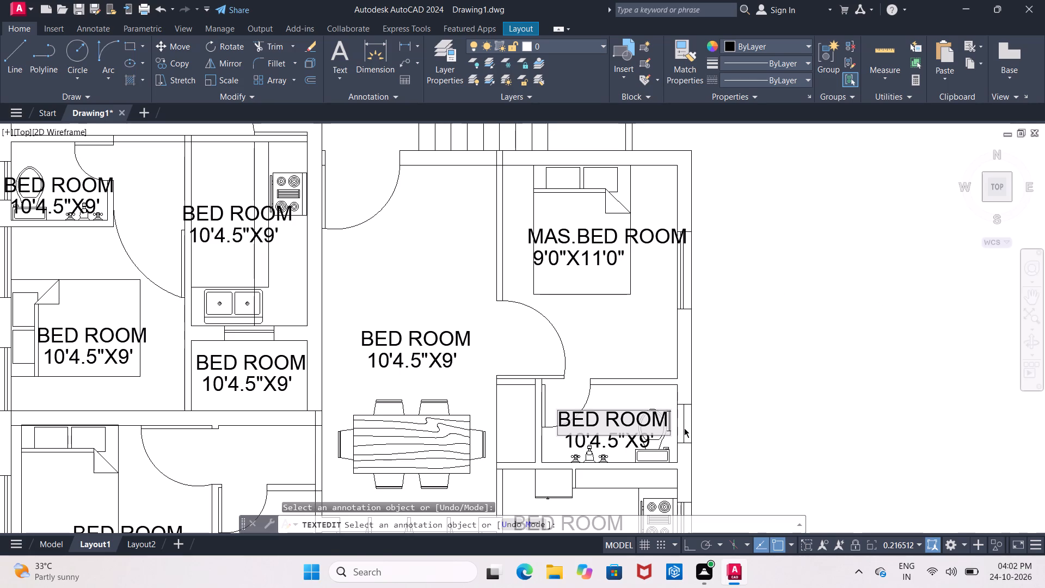
key(BackSpace)
key(BackSpace)
key(BackSpace)
key(BackSpace)
key(BackSpace)
key(BackSpace)
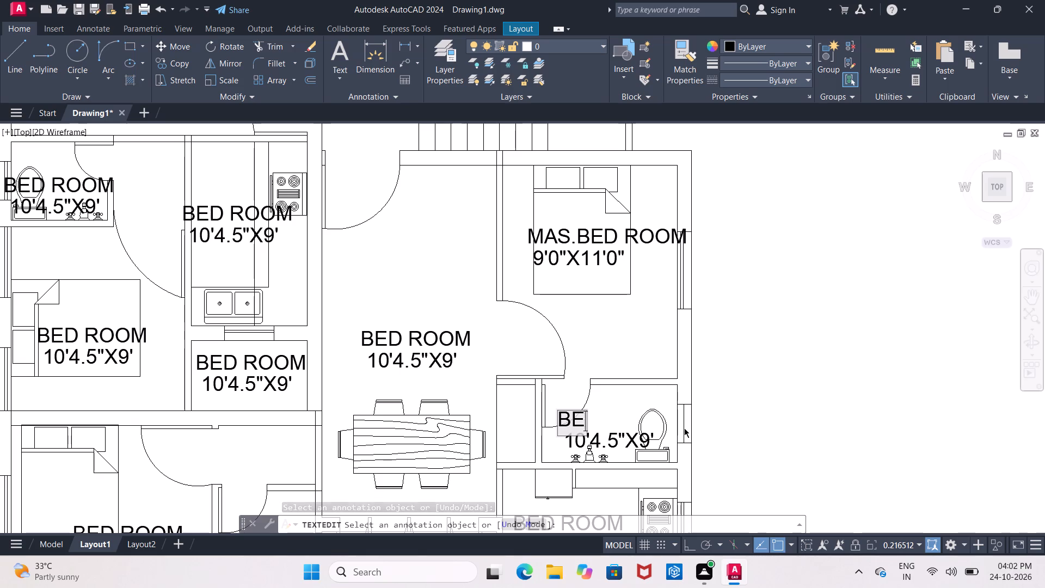
key(BackSpace)
key(BackSpace)
text(TO)
key(i)
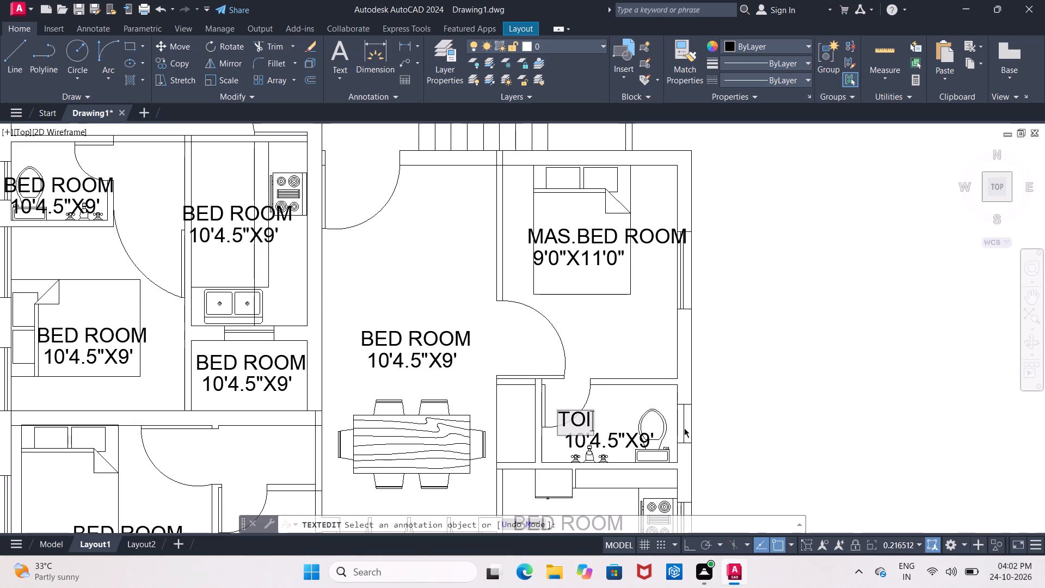
text(LET)
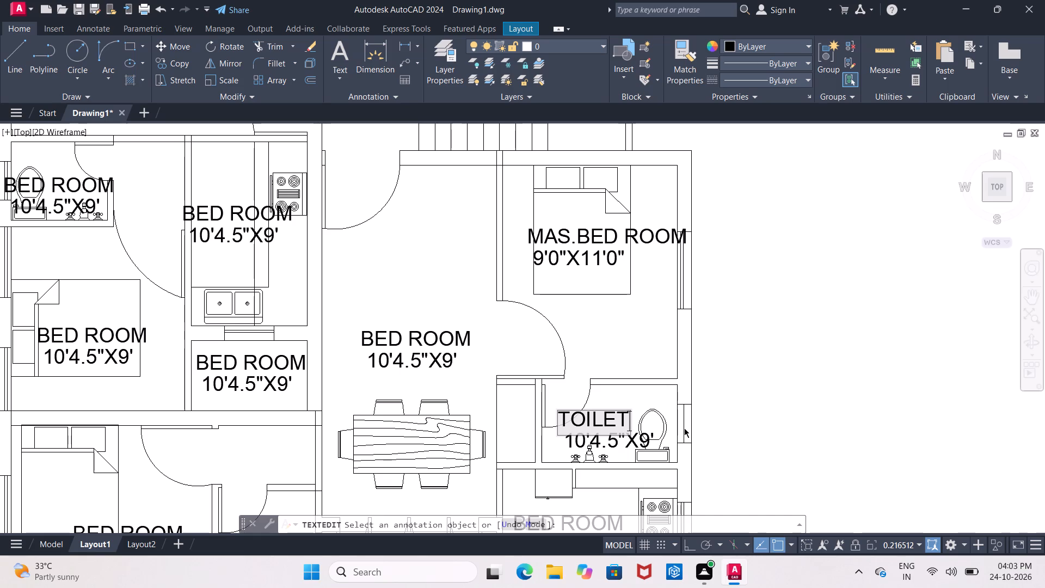
Change the size text under the TOILET name south of the master bedroom to 7'0"X4'0".
click(653, 440)
click(653, 440)
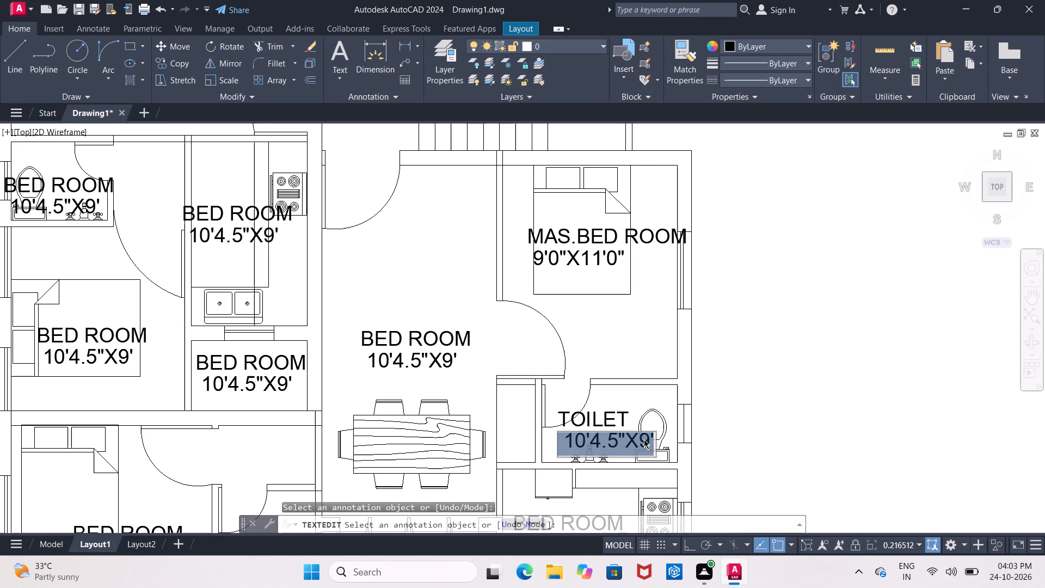
click(644, 439)
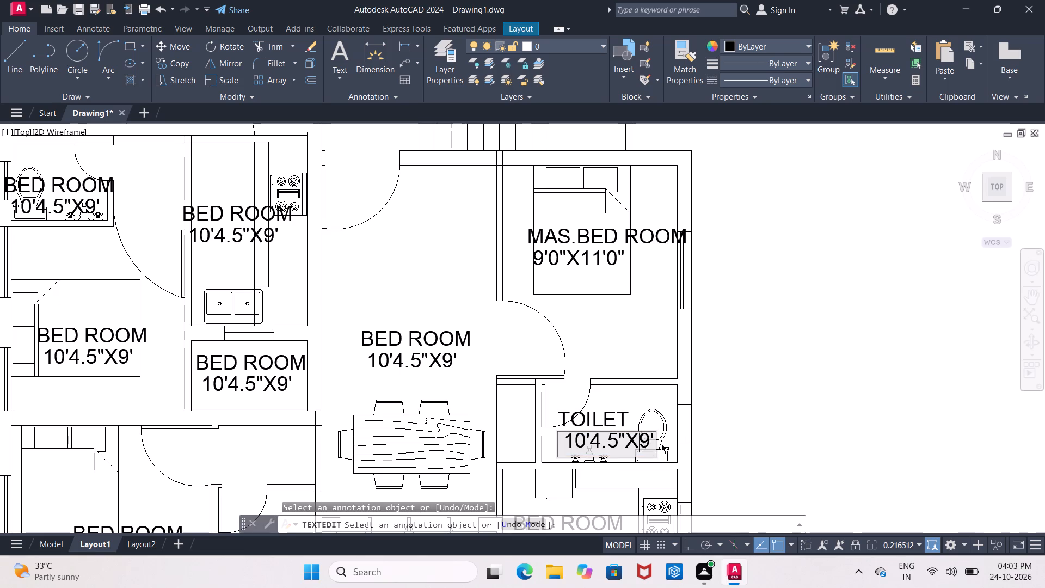
key(Right)
key(Right)
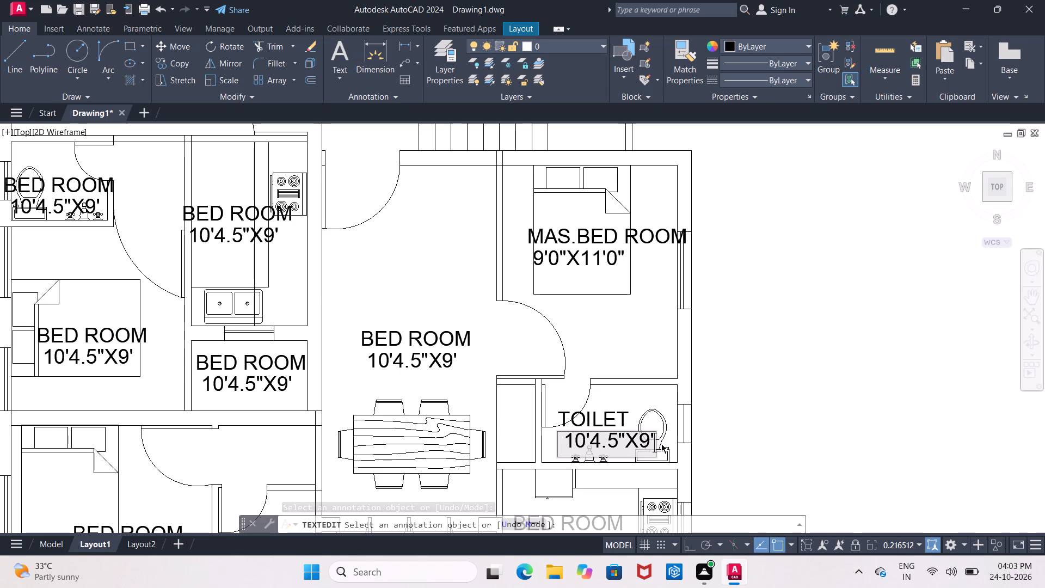
key(BackSpace)
key(BackSpace)
key(BackSpace)
key(BackSpace)
key(BackSpace)
key(BackSpace)
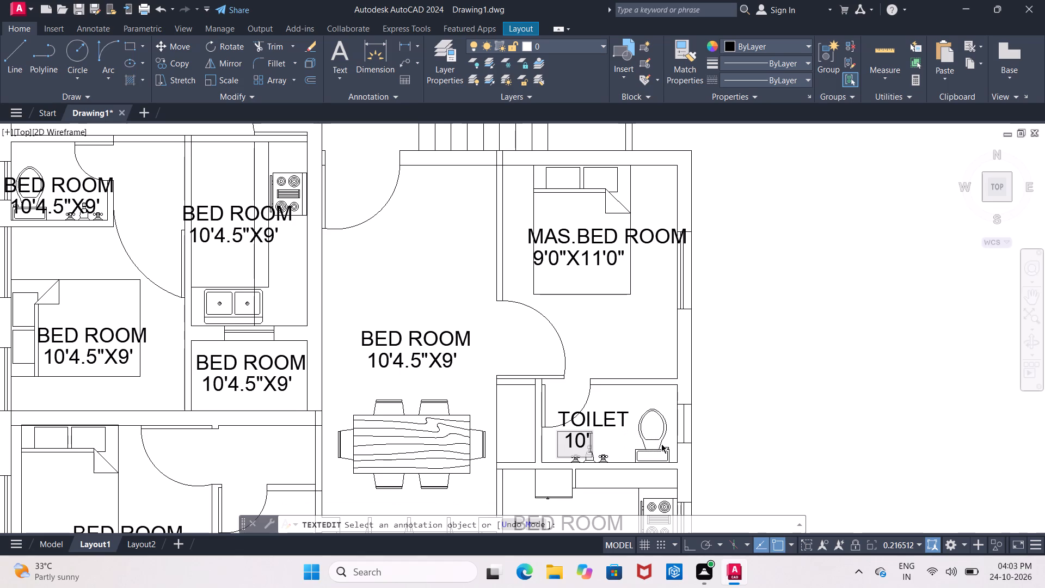
key(BackSpace)
key(BackSpace)
key(BackSpace)
key(BackSpace)
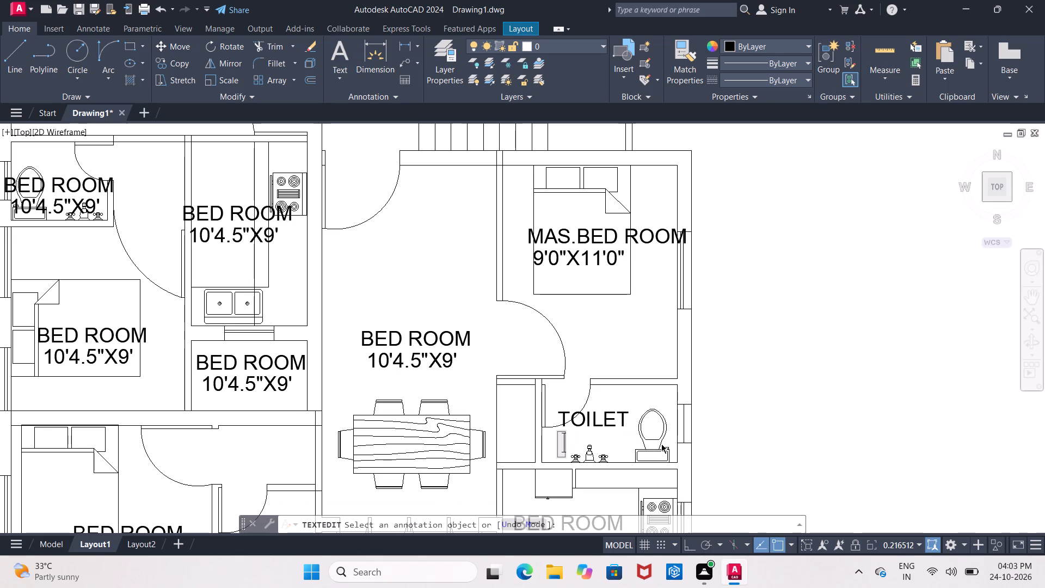
key(7)
text('0)
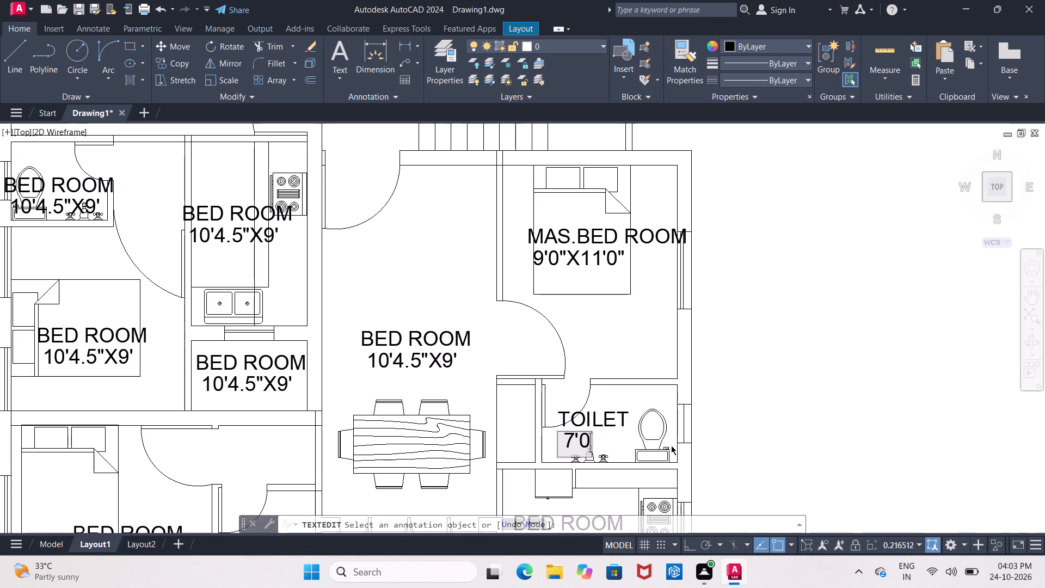
key(shift+quotedbl)
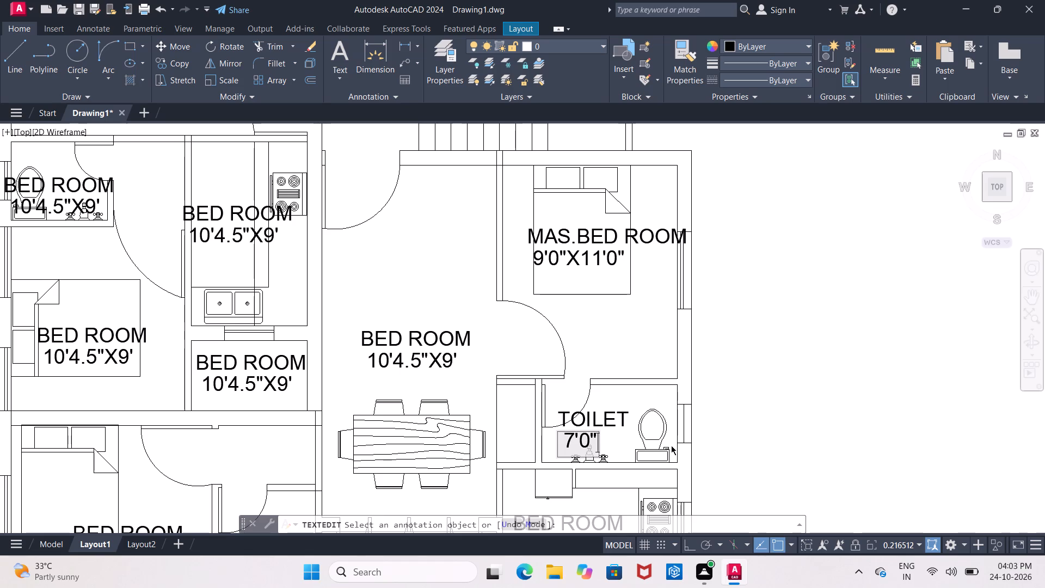
key(x)
text(40)
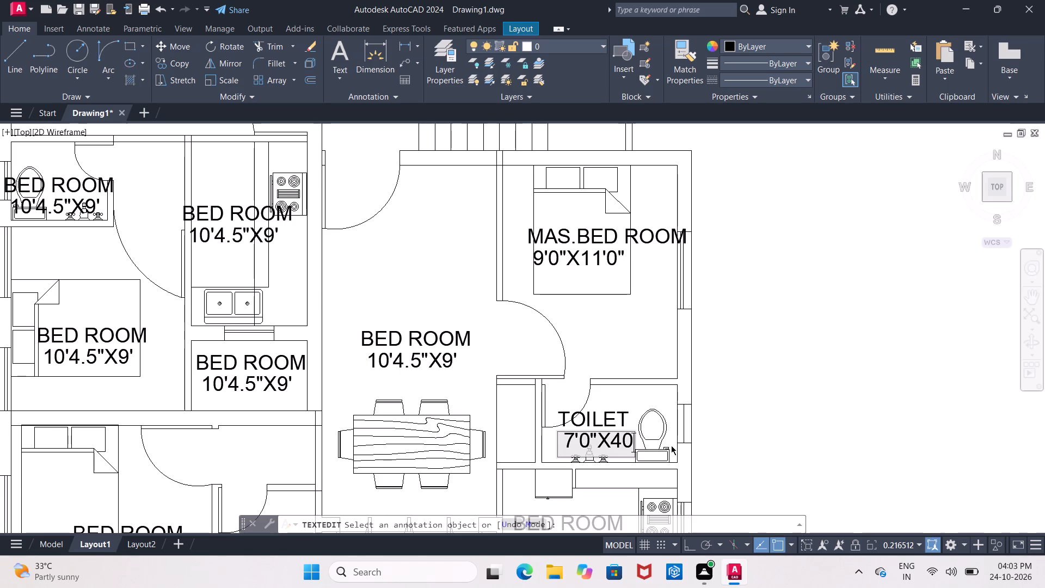
key(BackSpace)
text('0)
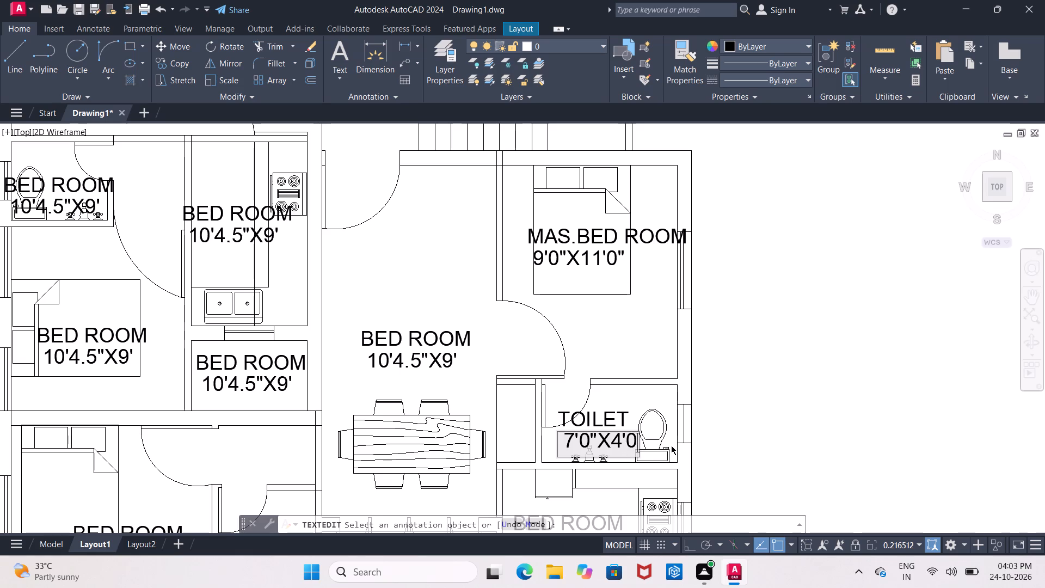
key(apostrophe)
key(BackSpace)
key(shift+quotedbl)
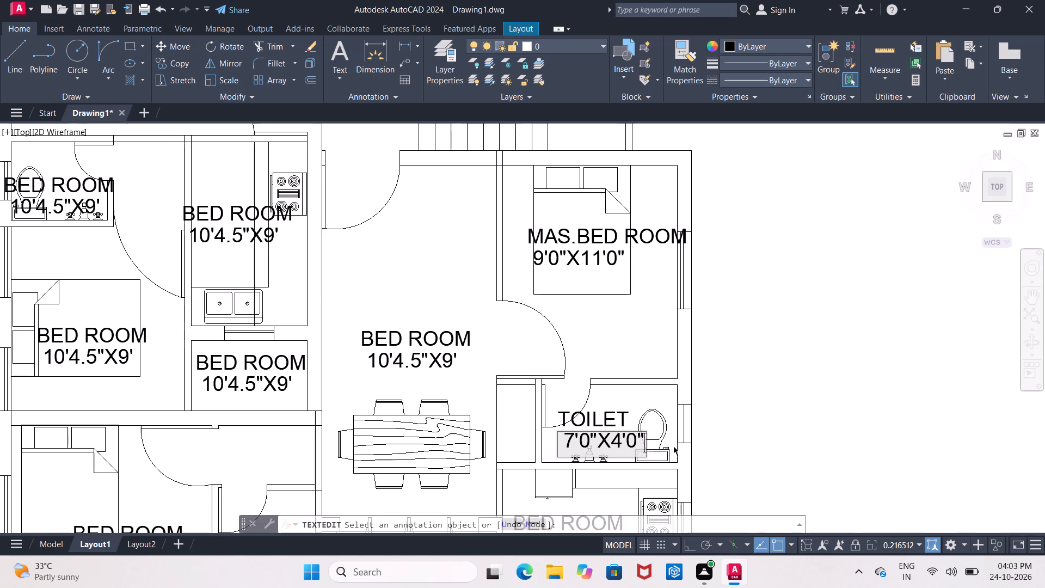
Change the BED ROOM name in the room with the stove and sink south of the toilet to KITCHEN.
scroll(653, 455, down, 1)
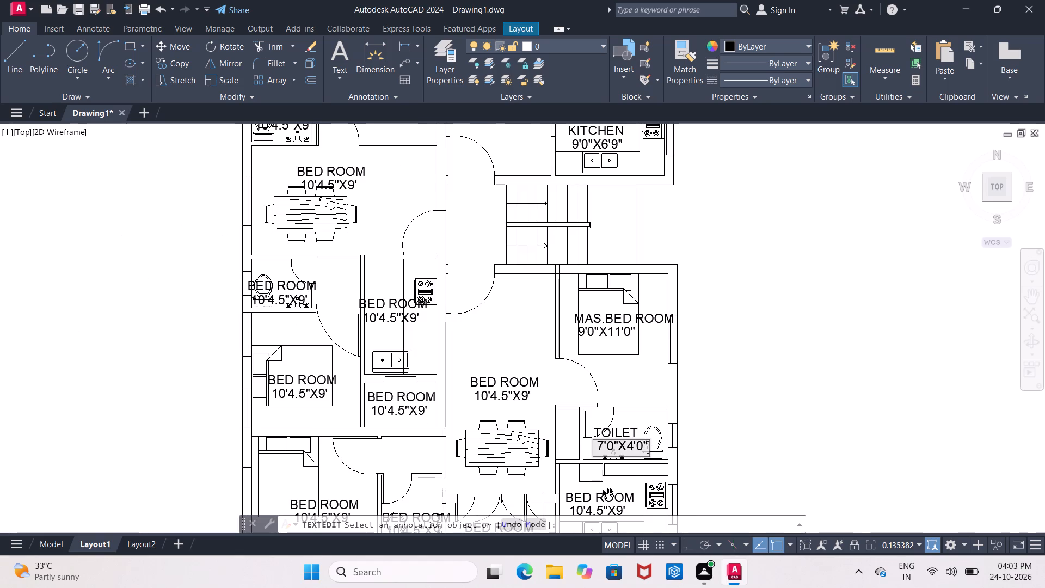
double_click(632, 495)
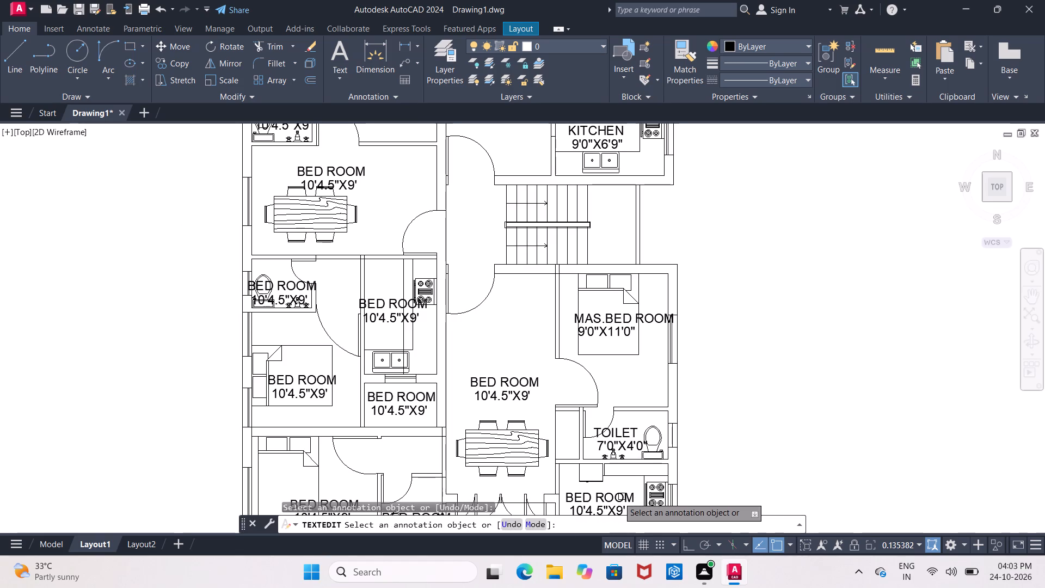
click(591, 499)
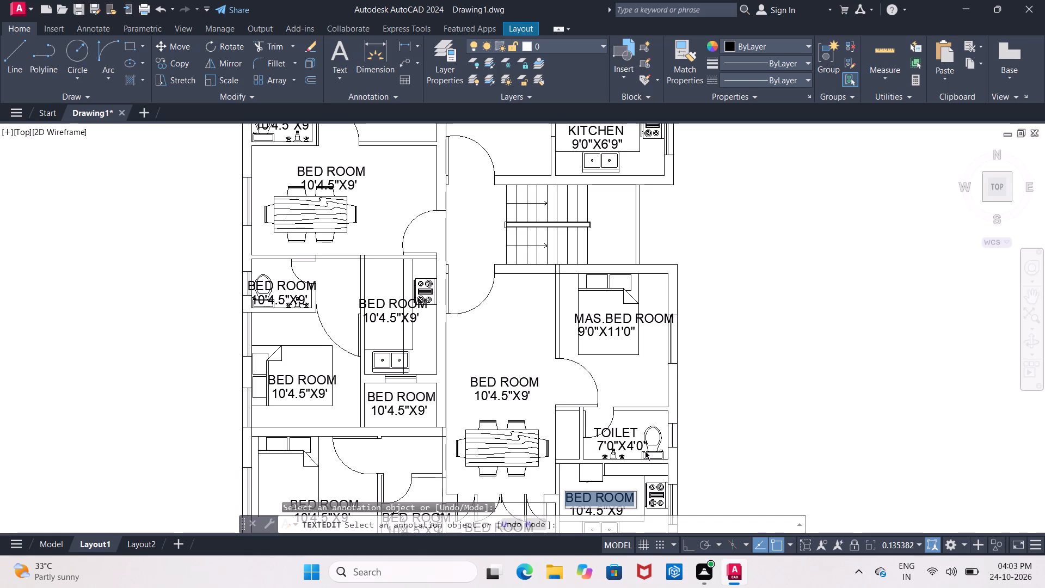
scroll(636, 458, up, 1)
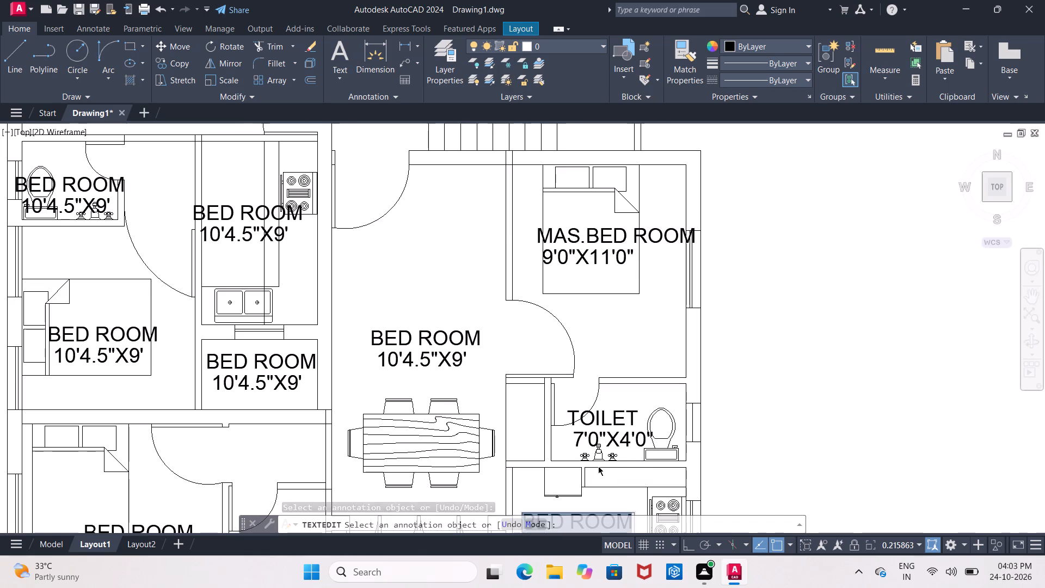
click(1031, 297)
drag(623, 429, 631, 299)
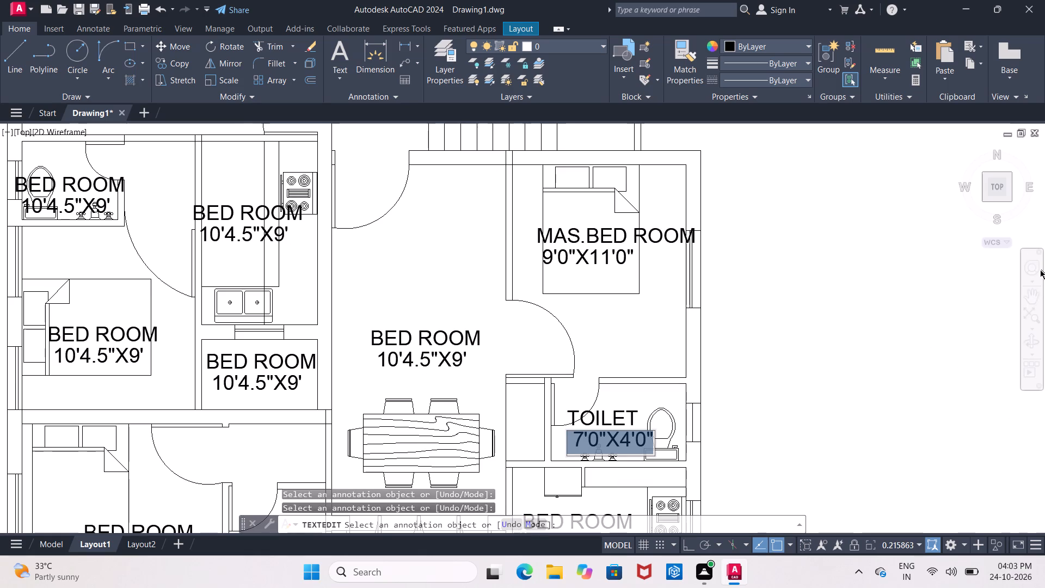
click(1030, 293)
click(1029, 293)
click(1035, 296)
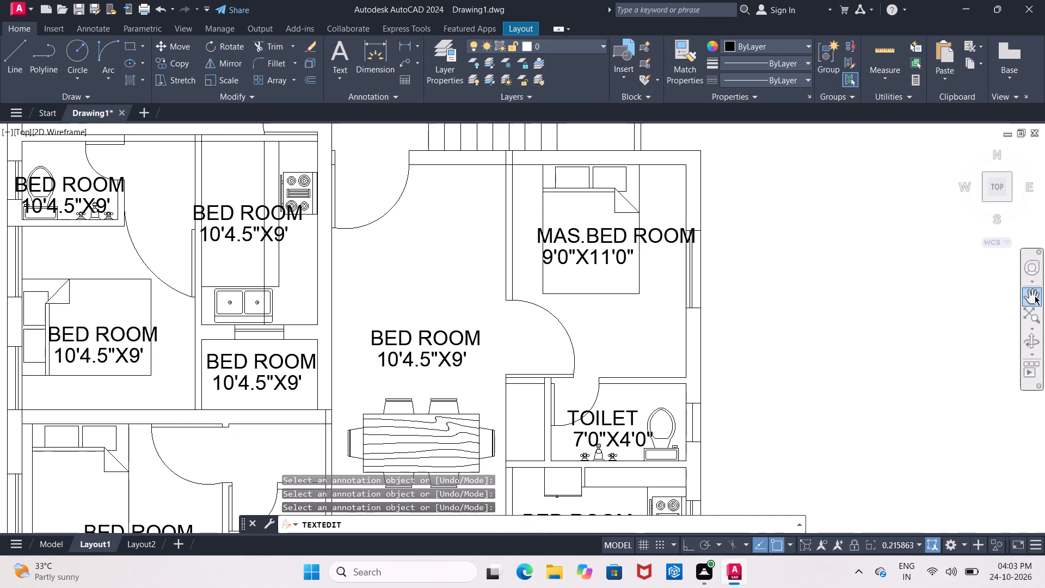
drag(622, 445, 630, 311)
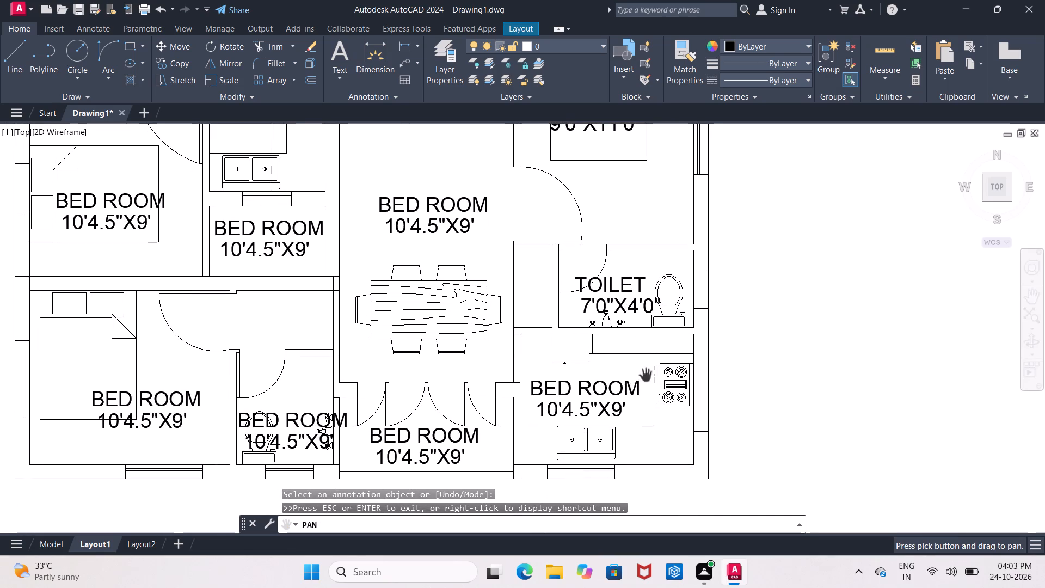
drag(616, 383, 614, 341)
scroll(600, 354, up, 1)
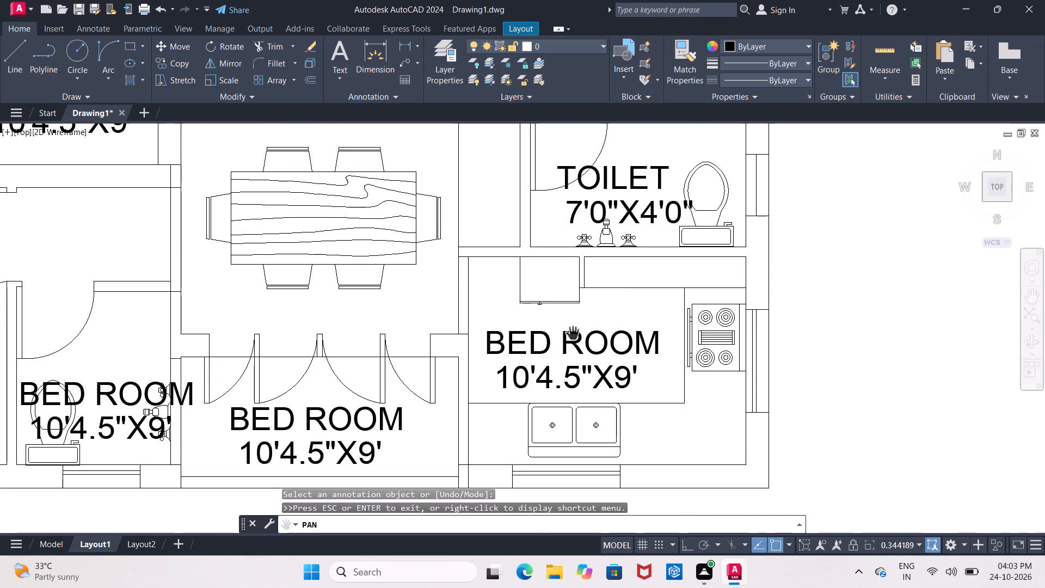
right_drag(566, 339, 562, 345)
click(616, 347)
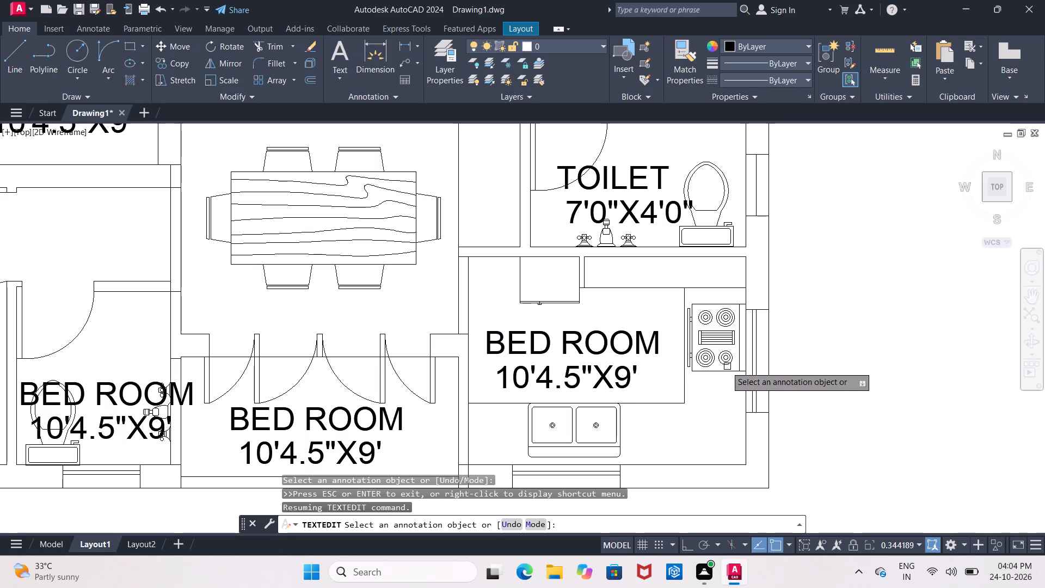
double_click(651, 339)
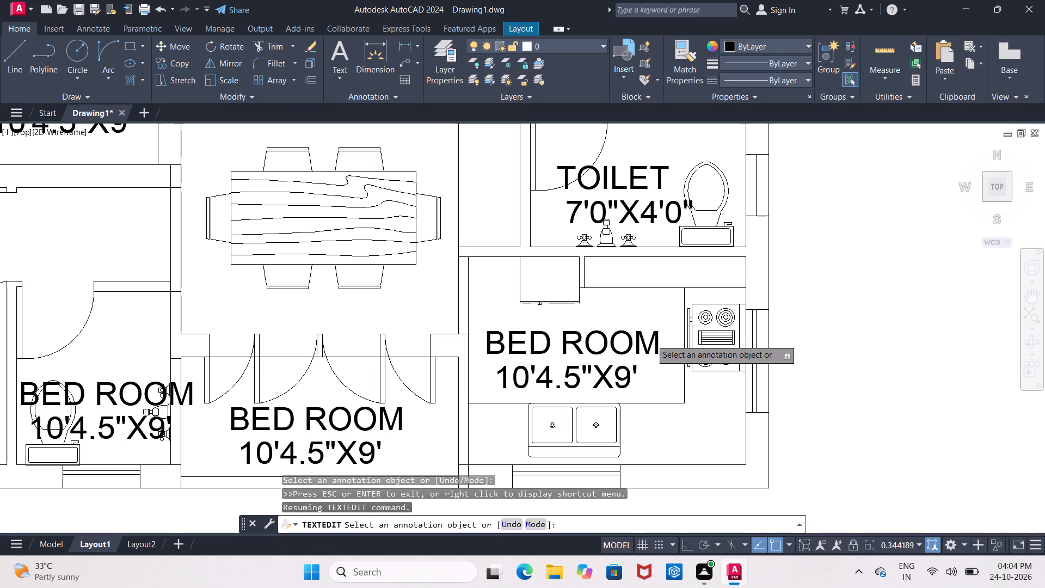
click(656, 350)
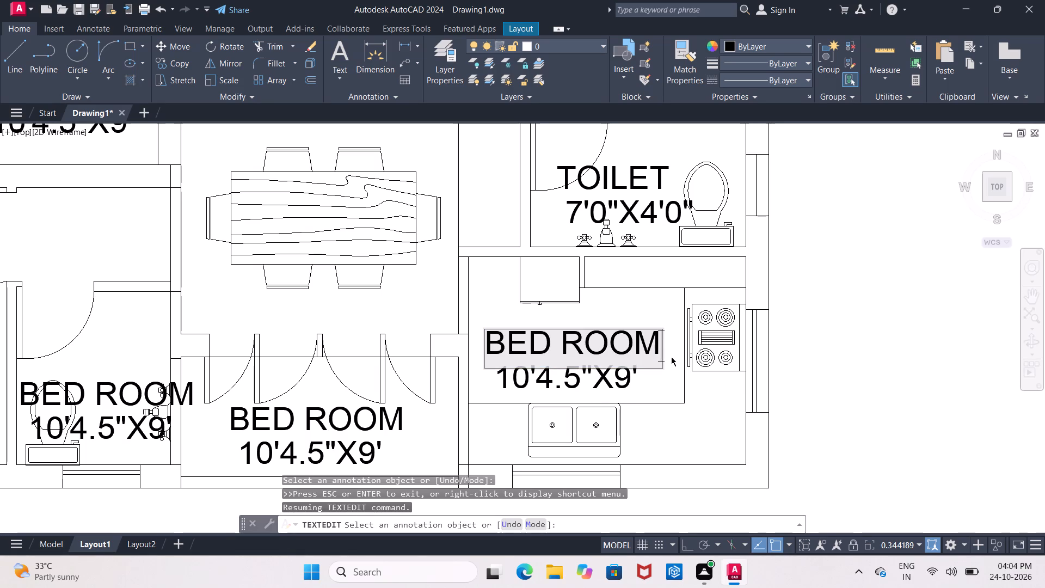
key(BackSpace)
key(BackSpace)
key(BackSpace)
key(BackSpace)
key(BackSpace)
key(BackSpace)
key(BackSpace)
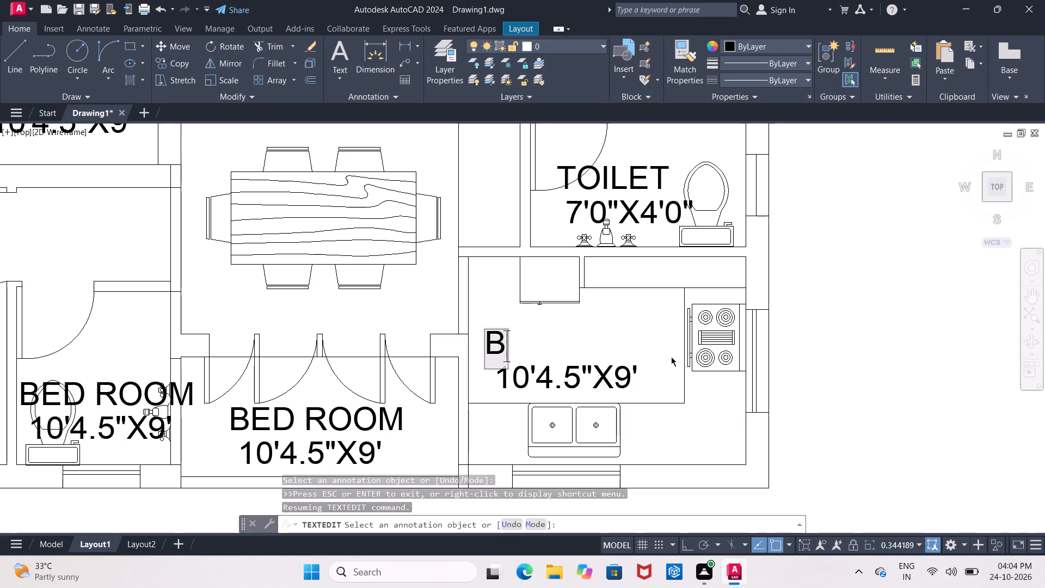
key(BackSpace)
text(KITCHEN)
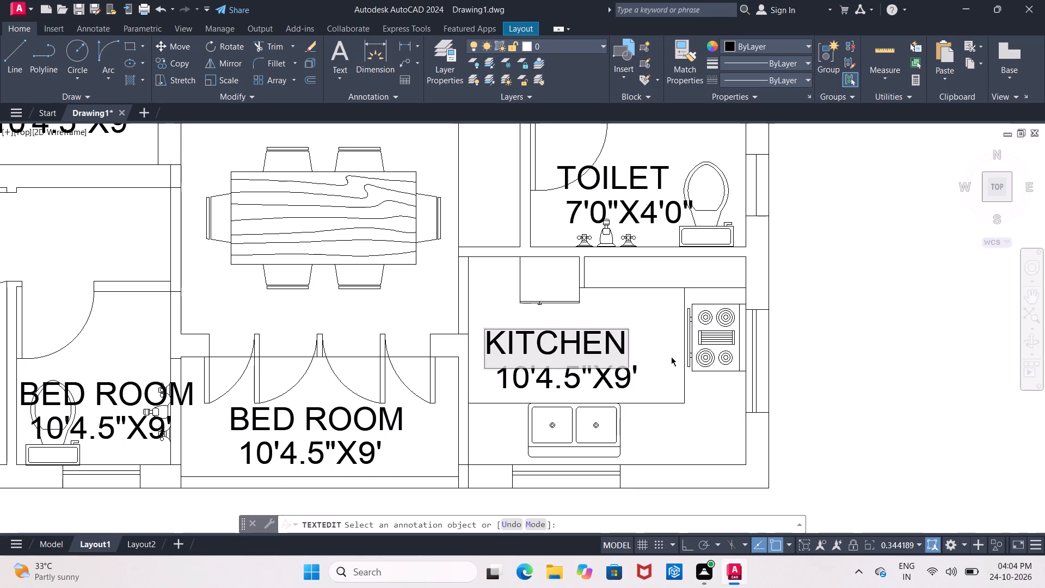
Change the size text under the KITCHEN name to 9'0"X6'9".
click(641, 373)
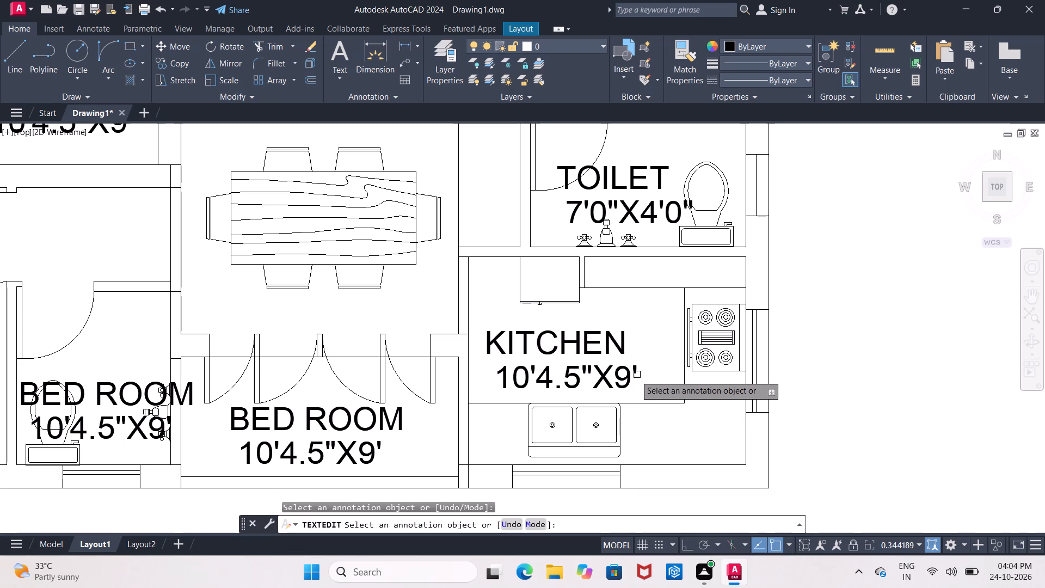
click(631, 376)
click(652, 374)
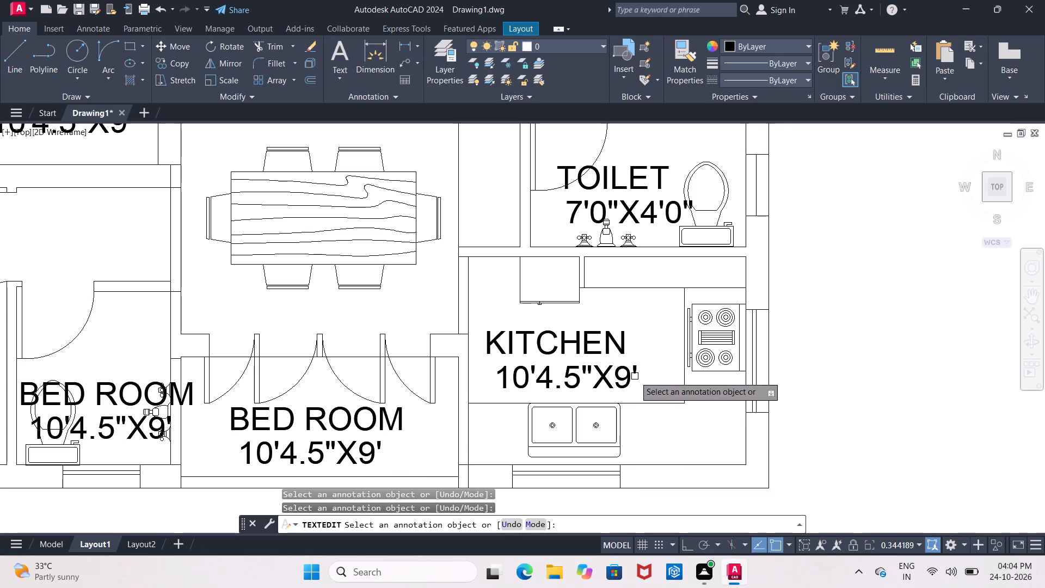
click(635, 376)
click(634, 377)
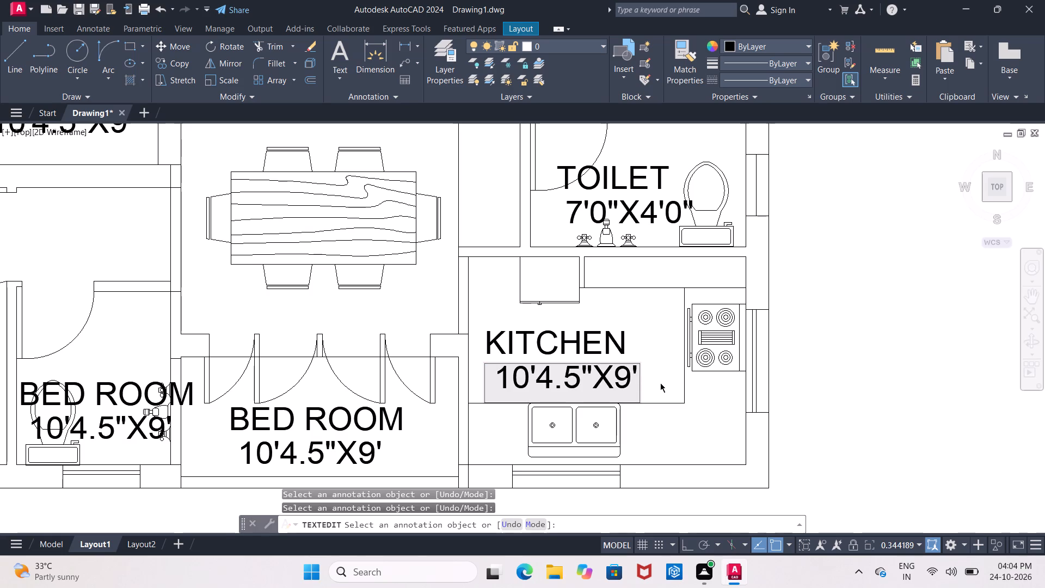
key(Right)
key(BackSpace)
key(BackSpace)
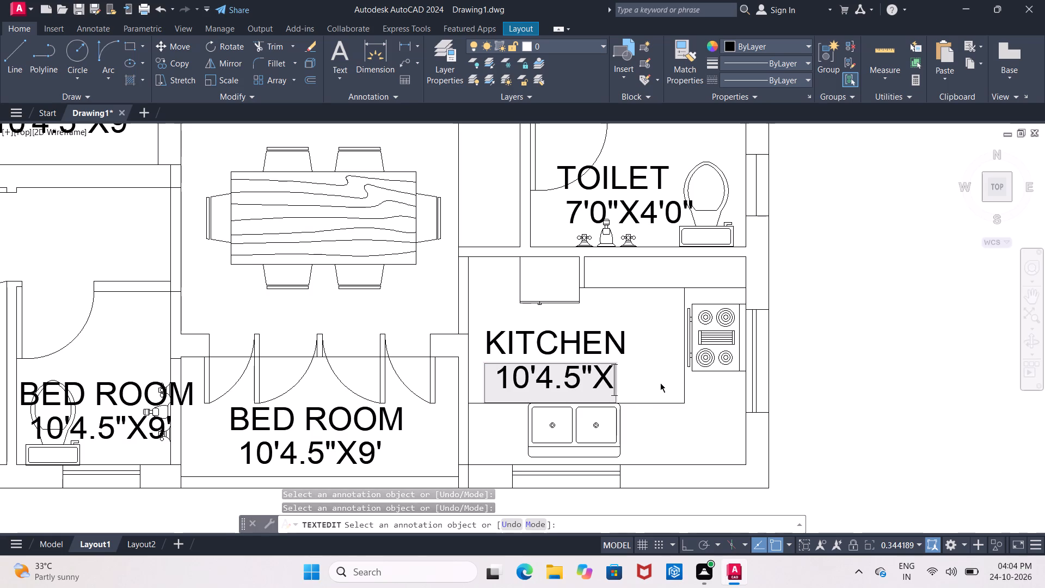
key(BackSpace)
key(BackSpace)
key(BackSpace)
key(BackSpace)
key(BackSpace)
key(BackSpace)
key(BackSpace)
key(BackSpace)
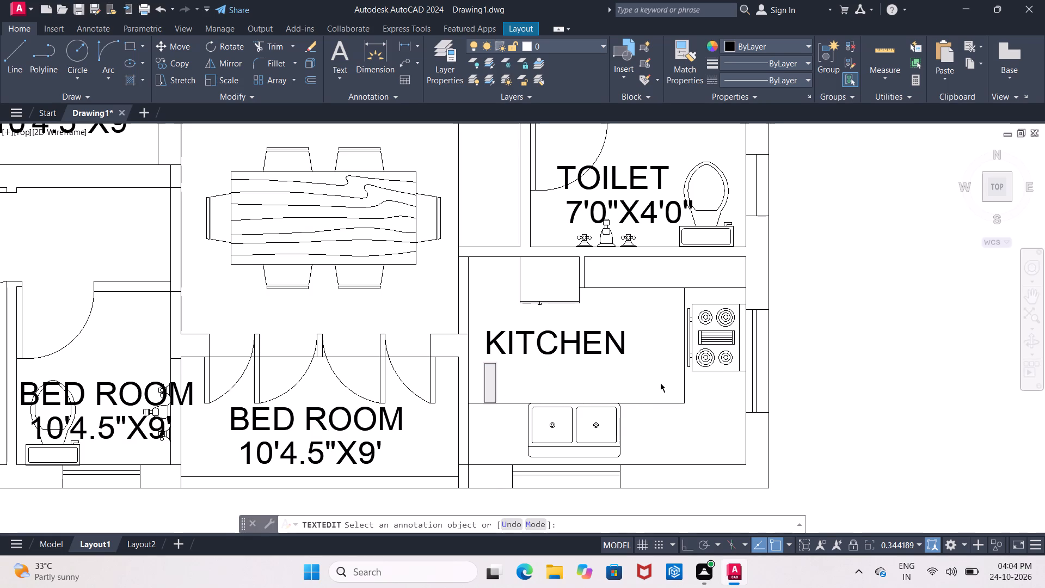
key(9)
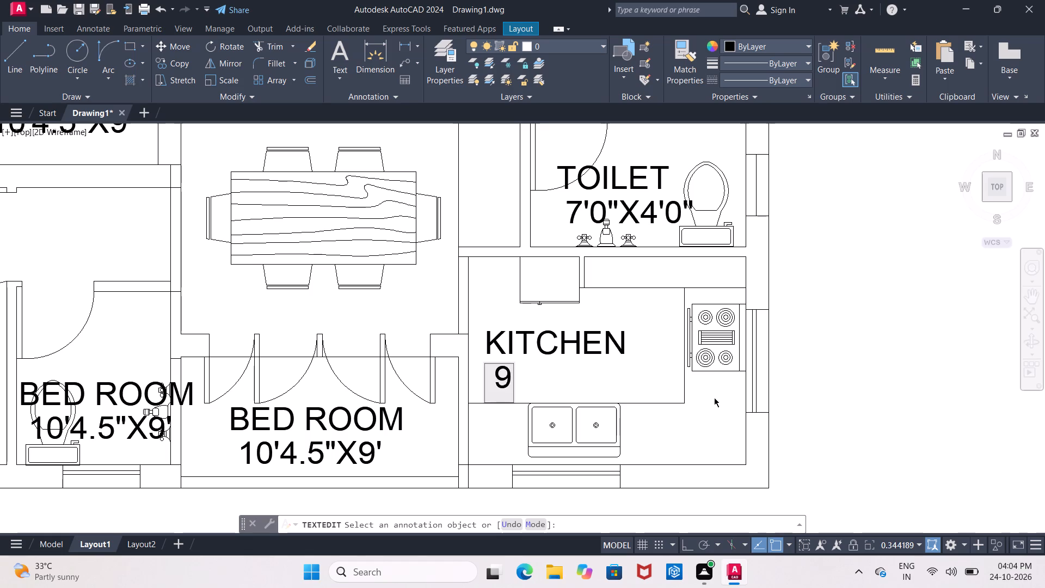
text('0)
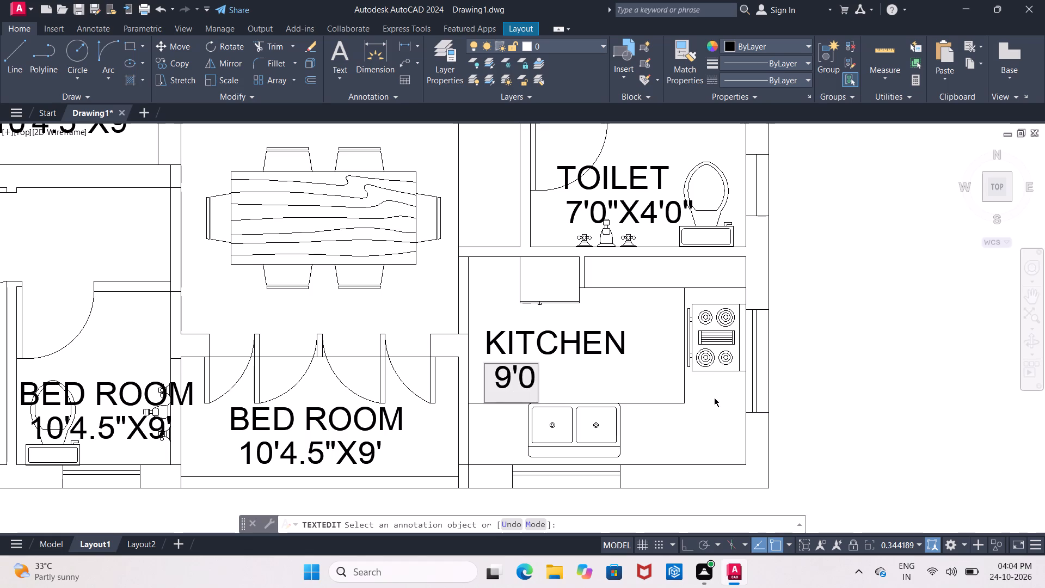
key(apostrophe)
key(BackSpace)
key(shift+quotedbl)
key(x)
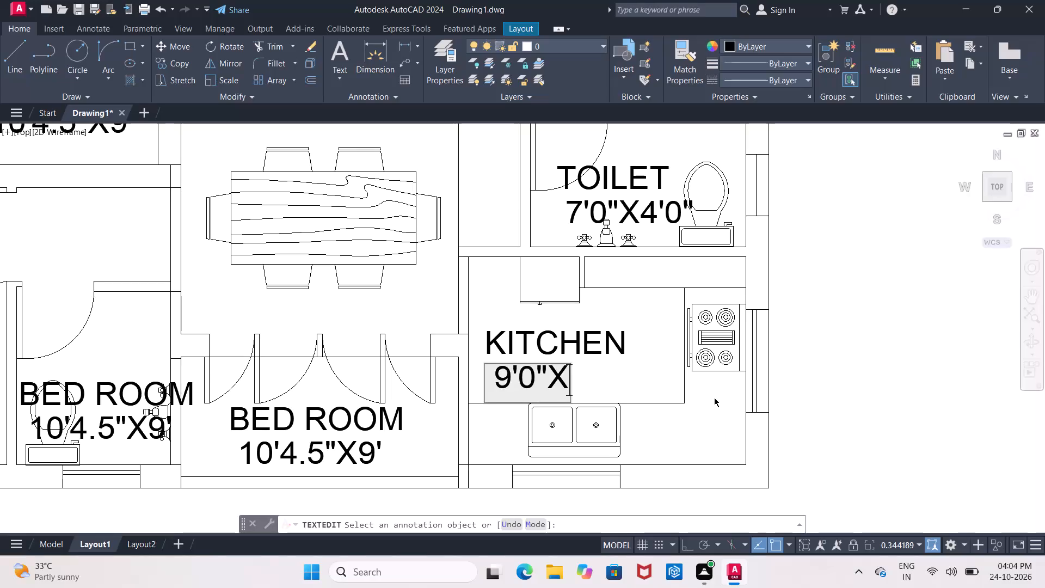
text(6.9)
key(BackSpace)
key(BackSpace)
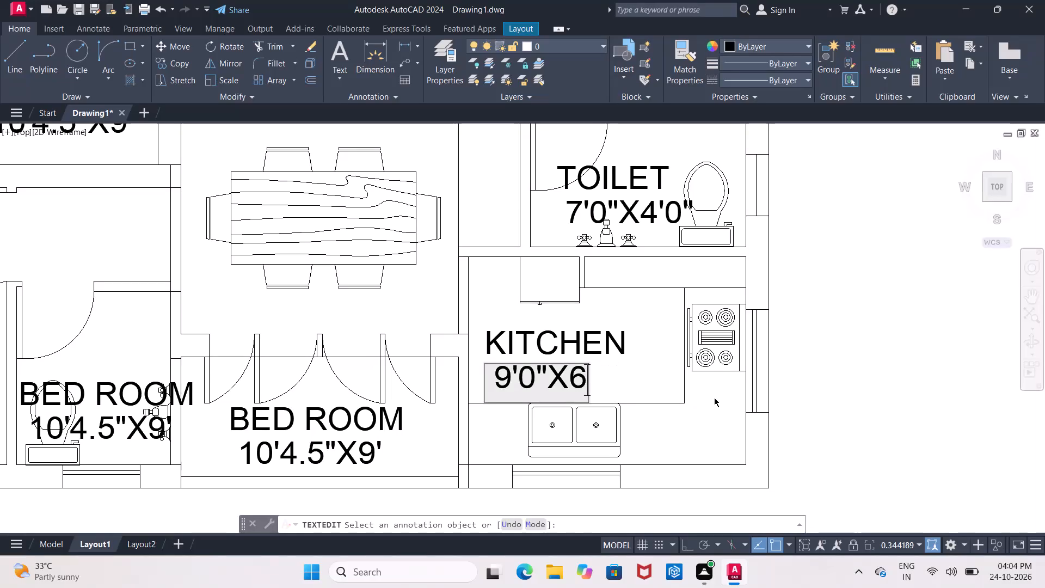
text('9)
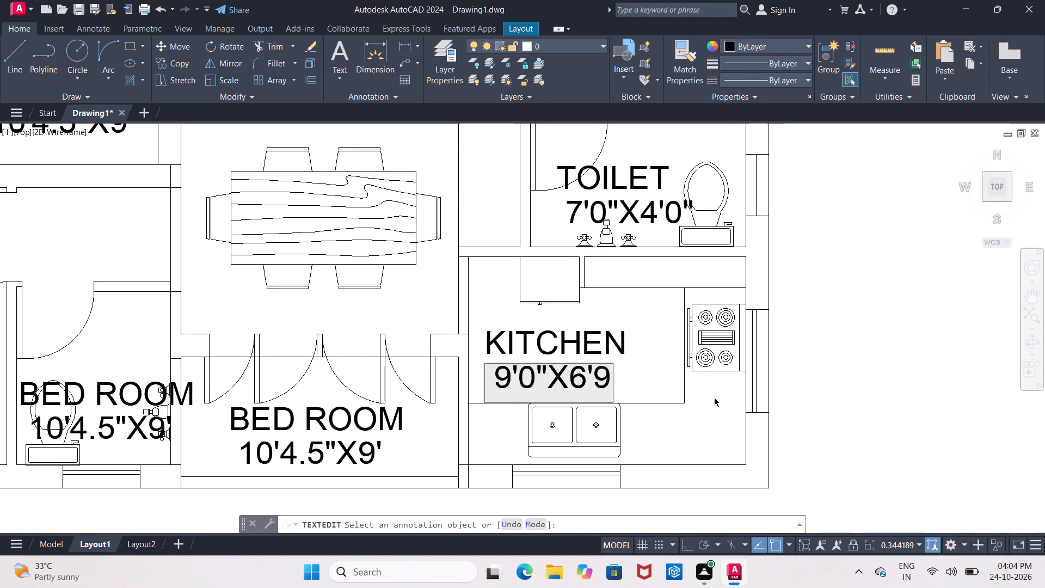
key(shift+quotedbl)
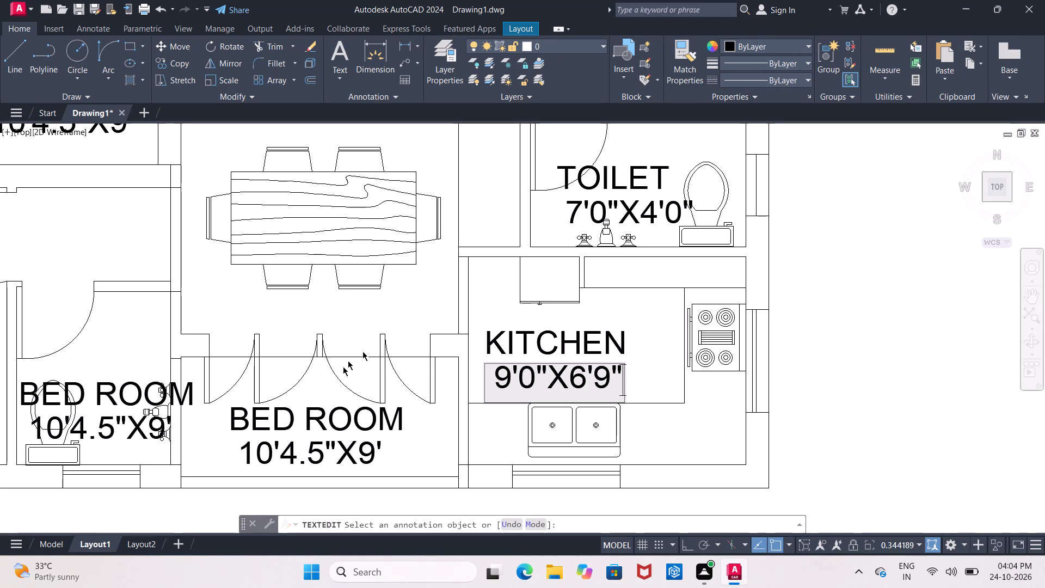
Change the BED ROOM name in the space south of the dining area's folding doors to BALCONY.
double_click(394, 417)
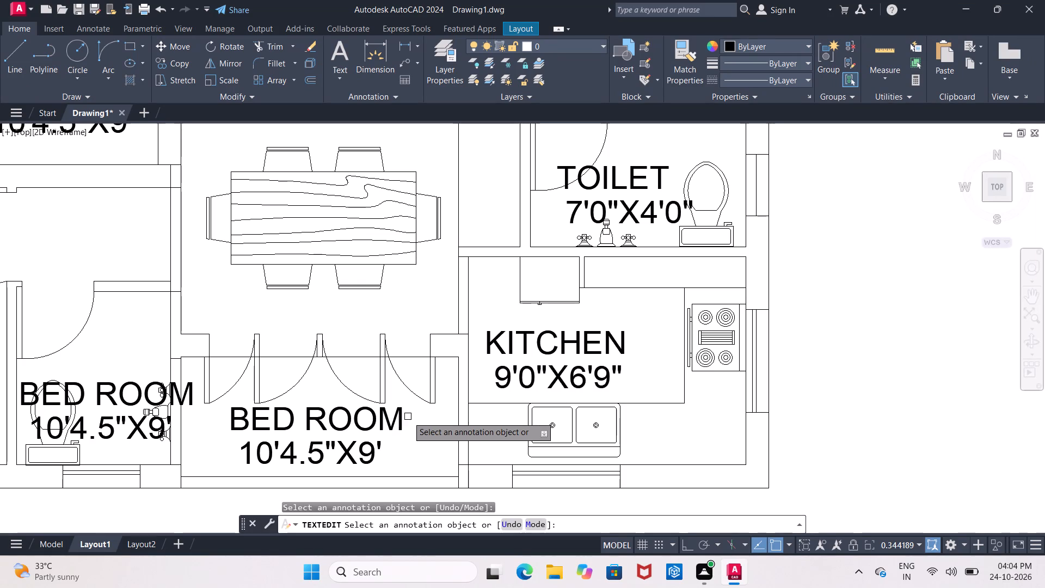
click(400, 419)
click(392, 419)
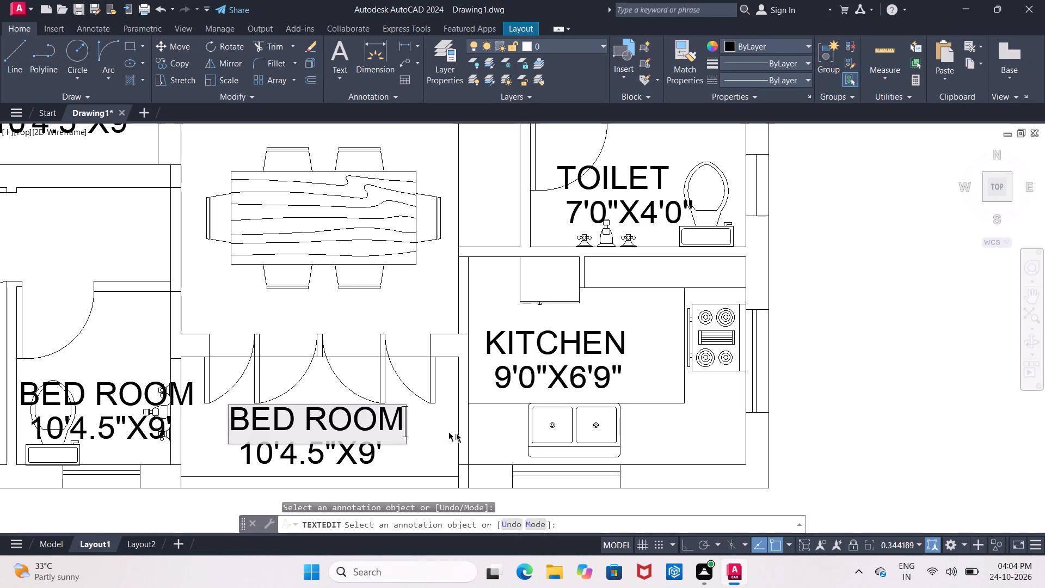
key(BackSpace)
key(BackSpace)
key(BackSpace)
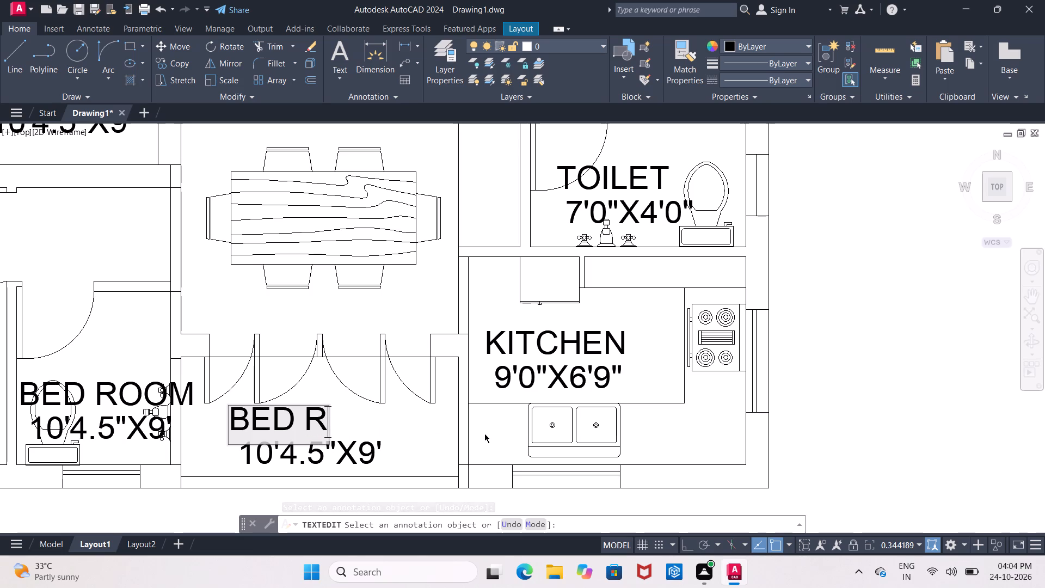
key(BackSpace)
key(BackSpace)
key(BackSpace)
key(BackSpace)
key(BackSpace)
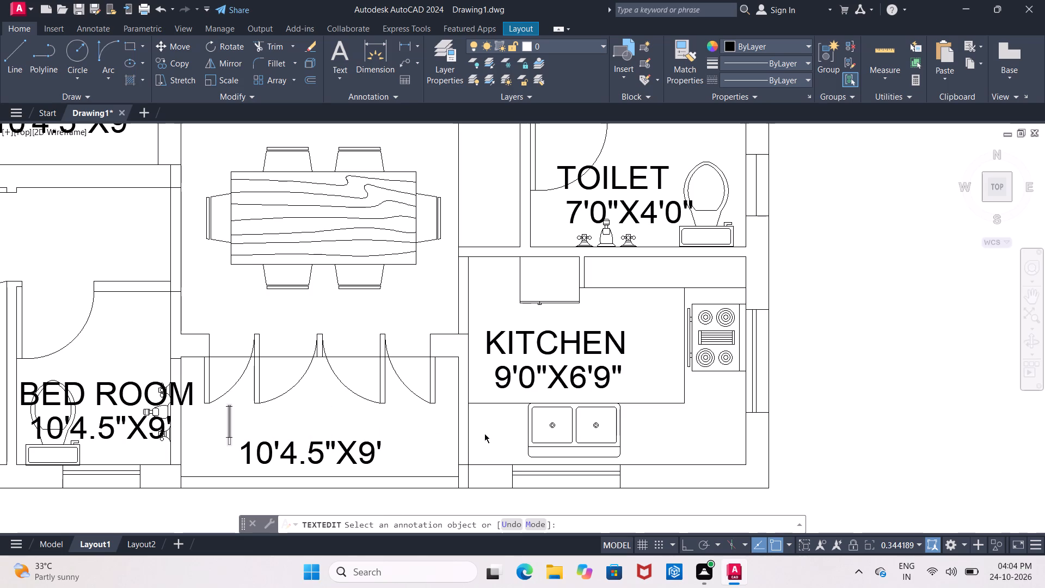
text(BALCONY)
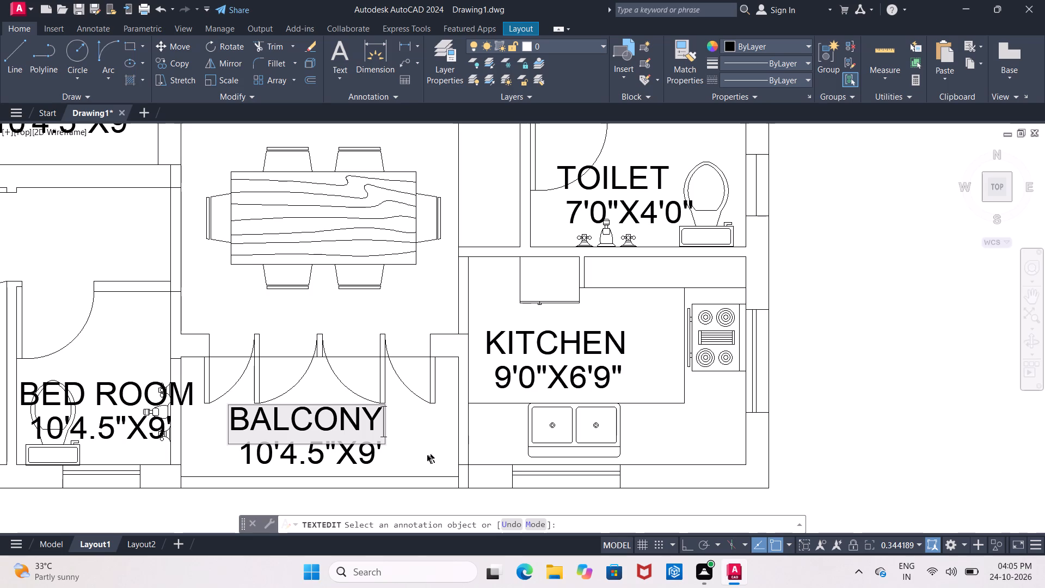
Change the size text under the BALCONY name to 9'0"X3'6".
click(378, 454)
click(384, 450)
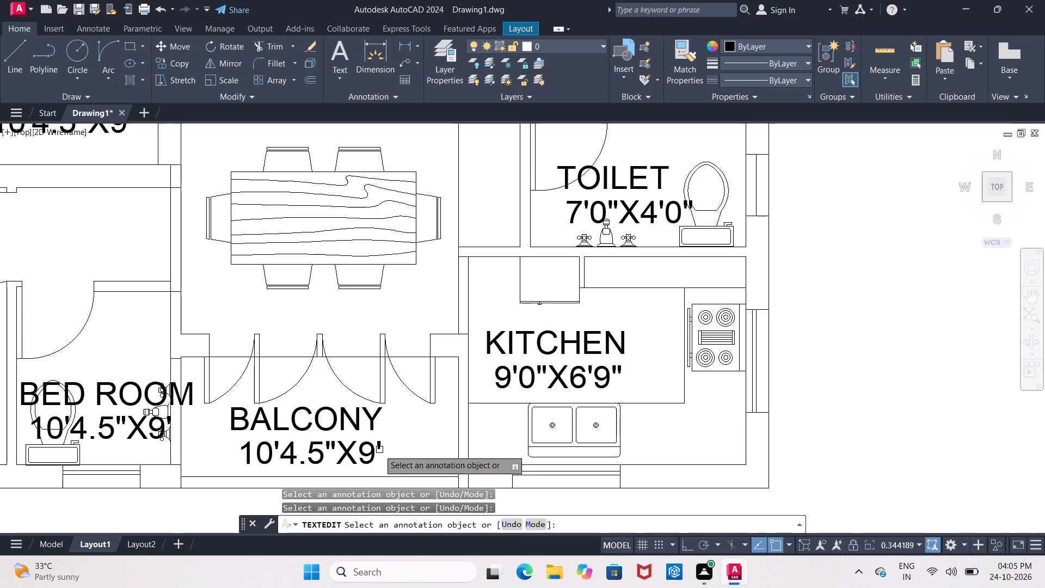
click(374, 450)
click(373, 451)
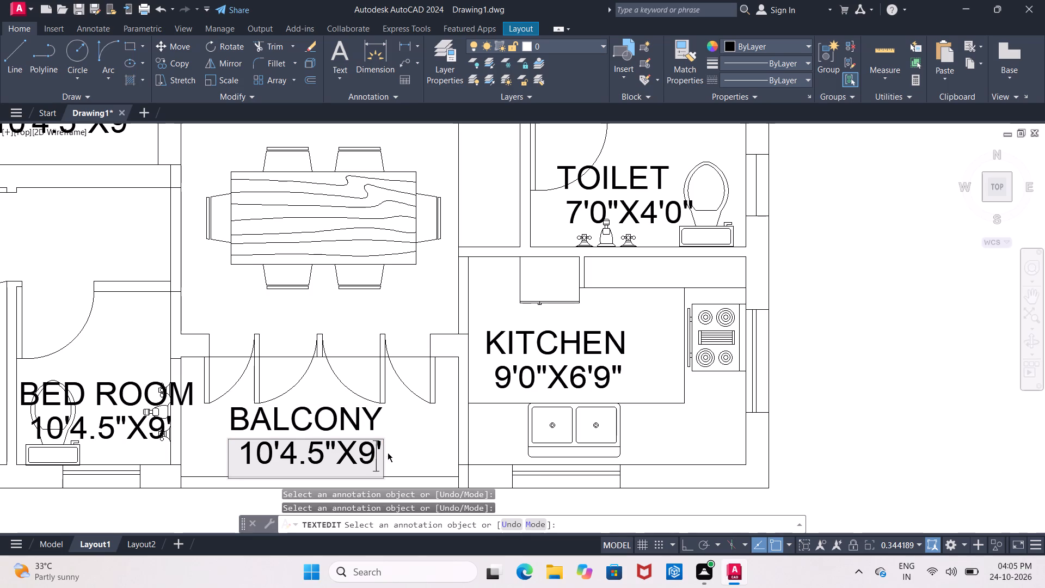
key(Right)
key(BackSpace)
key(BackSpace)
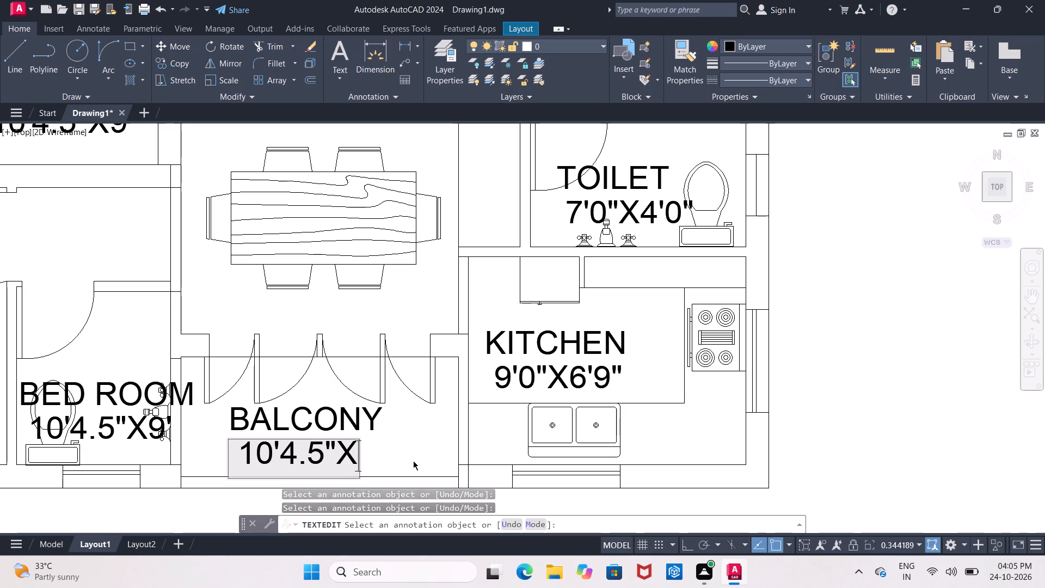
key(BackSpace)
key(BackSpace)
key(BackSpace)
key(BackSpace)
key(BackSpace)
key(BackSpace)
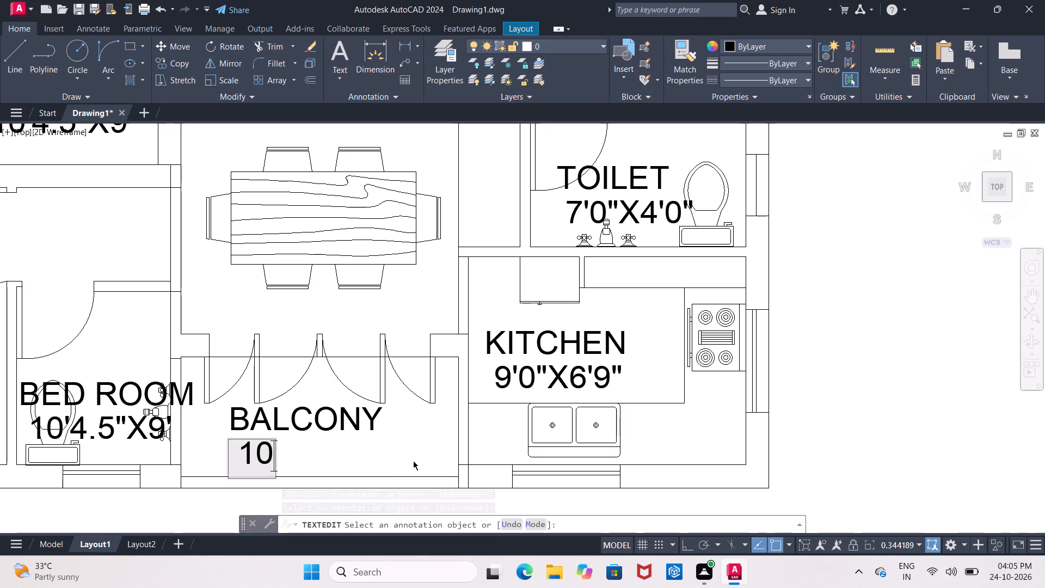
key(BackSpace)
key(BackSpace)
key(9)
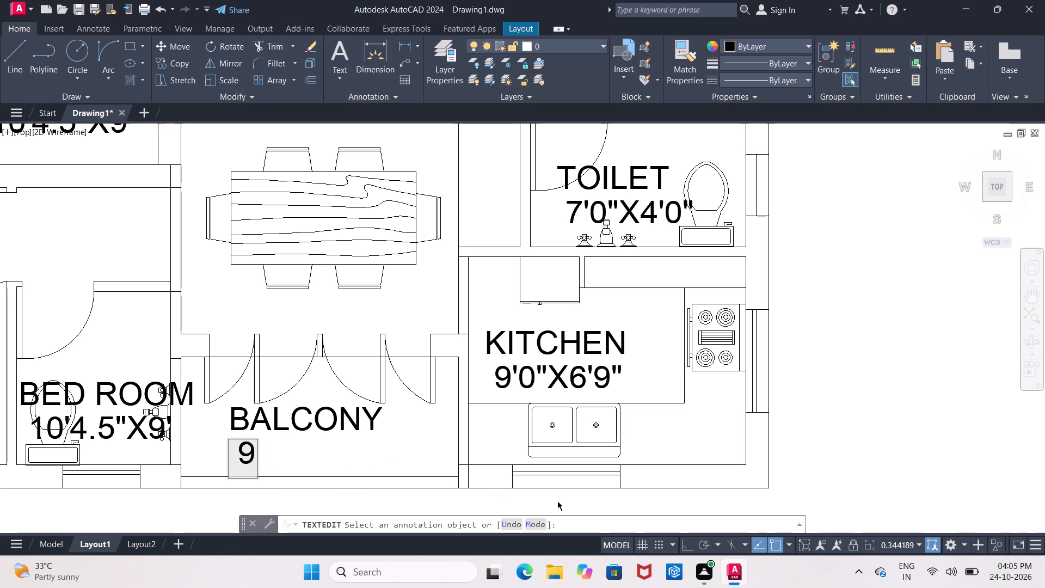
key(apostrophe)
key(0)
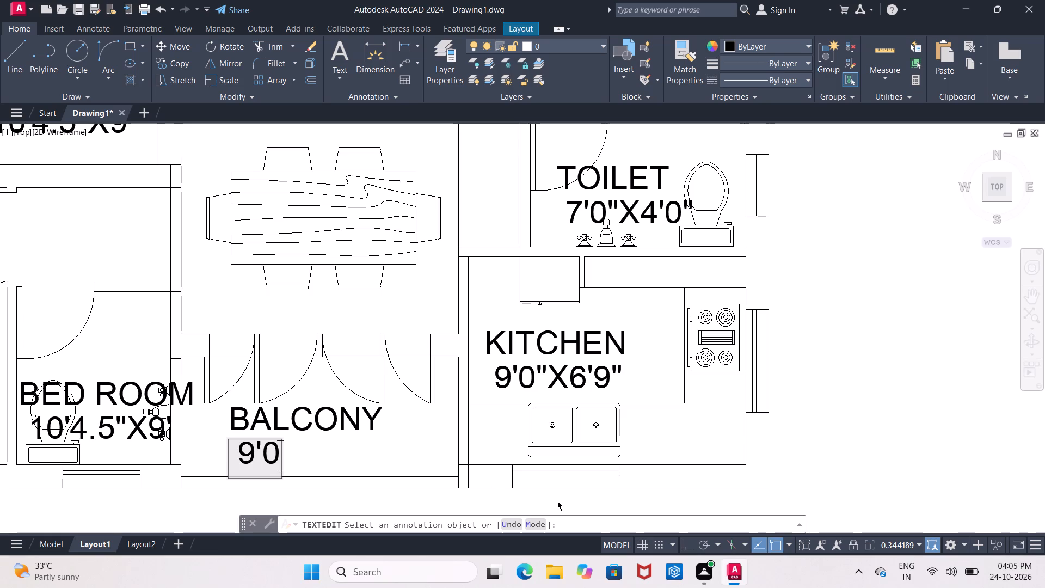
key(shift+quotedbl)
key(x)
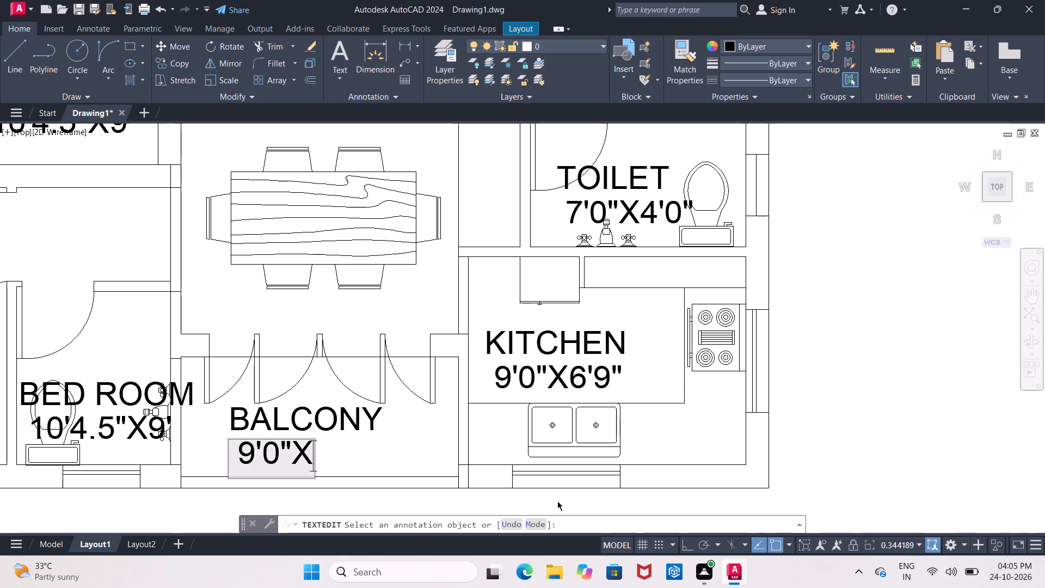
text(3')
key(6)
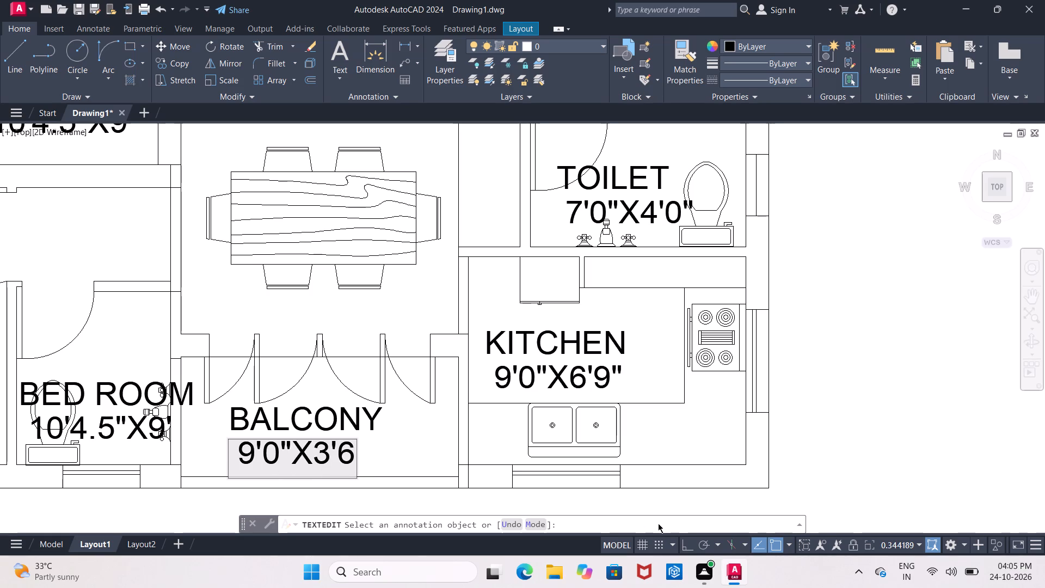
key(shift+quotedbl)
Change the BED ROOM name in the small bathroom west of the balcony to TOILET.
double_click(190, 383)
click(150, 387)
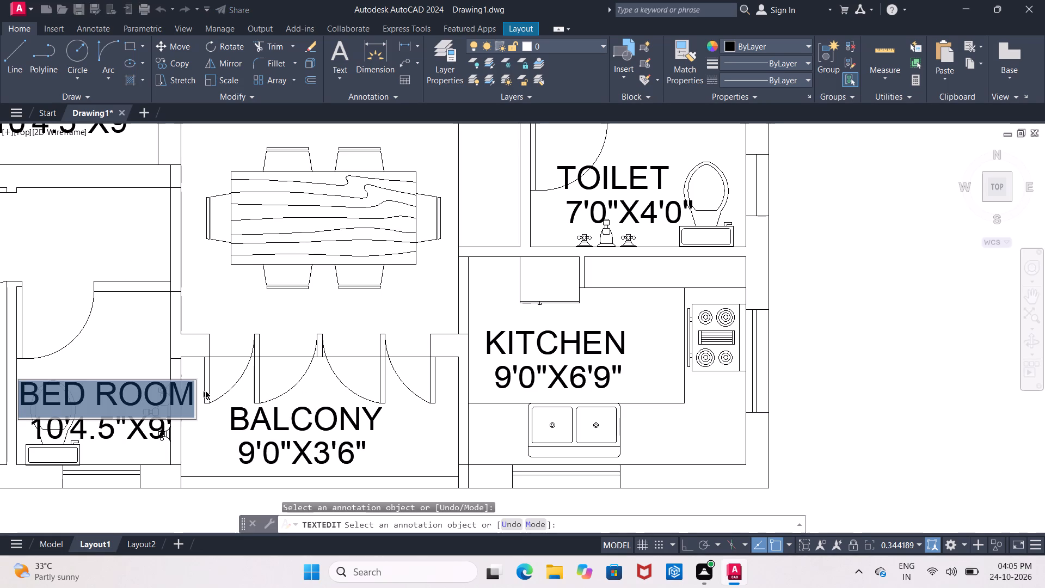
click(193, 392)
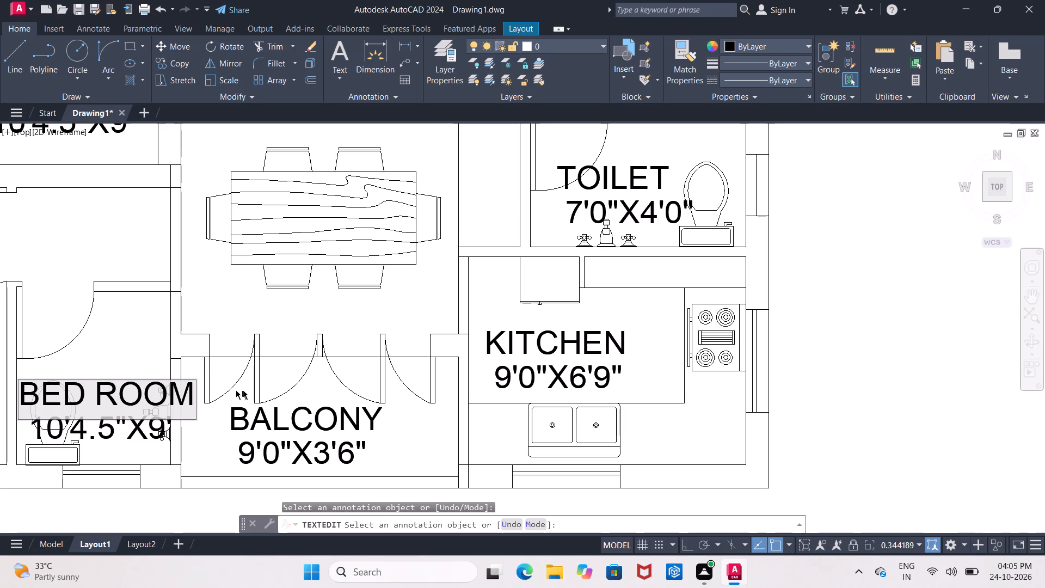
key(BackSpace)
key(BackSpace)
key(BackSpace)
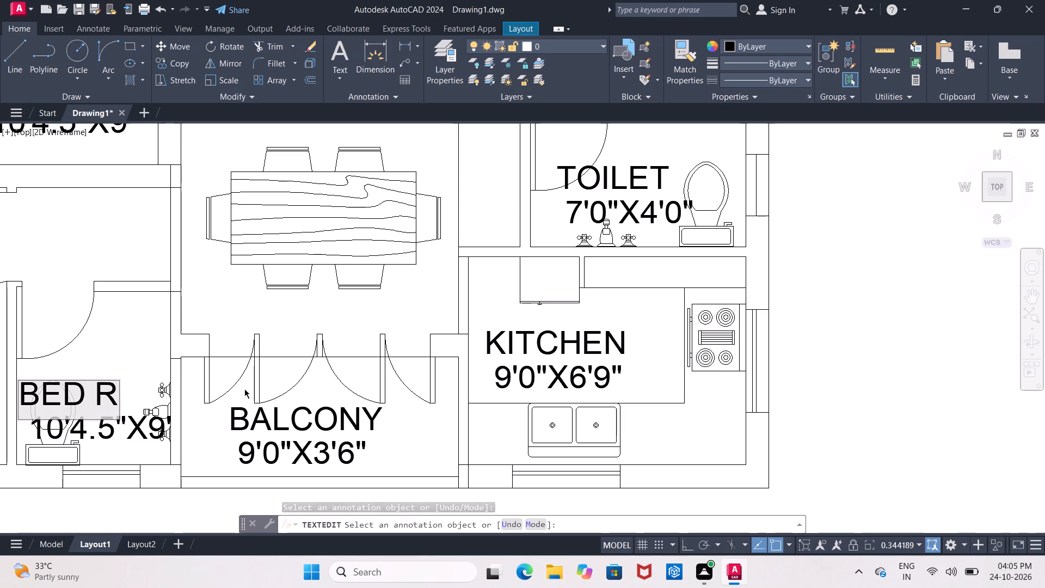
key(BackSpace)
key(BackSpace)
key(BackSpace)
key(BackSpace)
key(BackSpace)
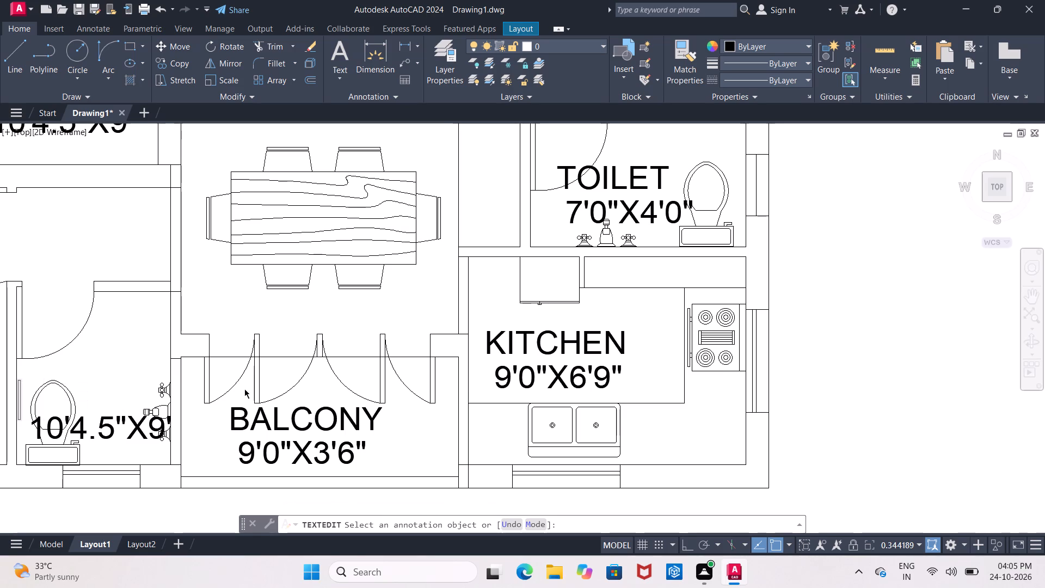
text(TOILET)
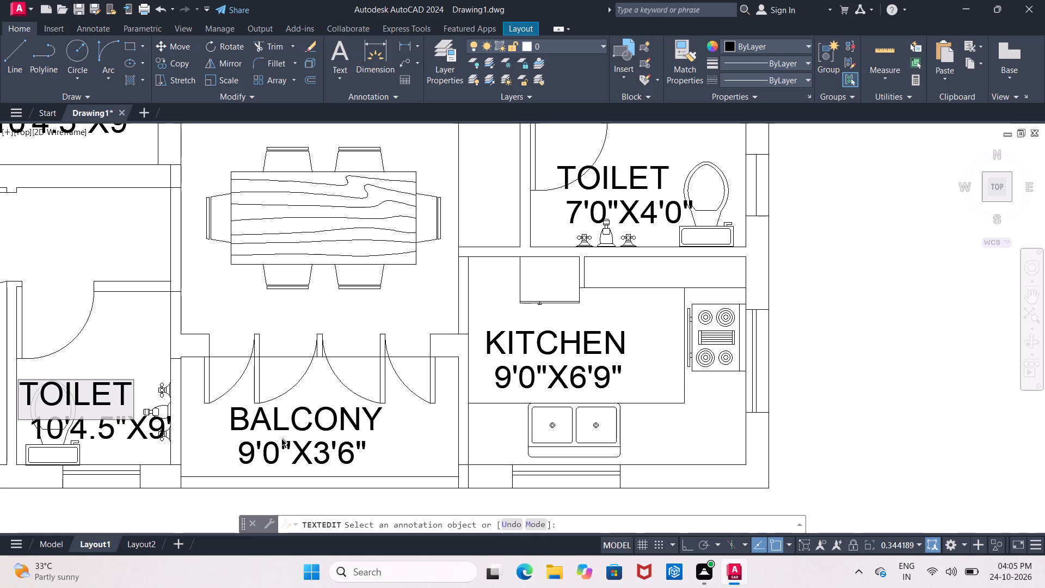
Change the size text under the TOILET name west of the balcony to 5'0"X5'7.5".
click(164, 415)
click(168, 422)
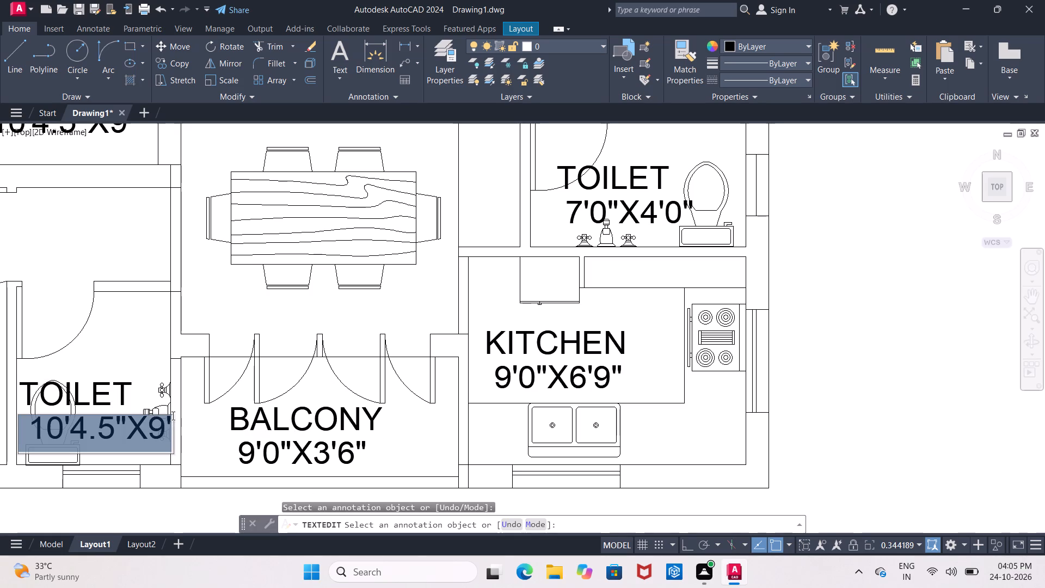
click(173, 418)
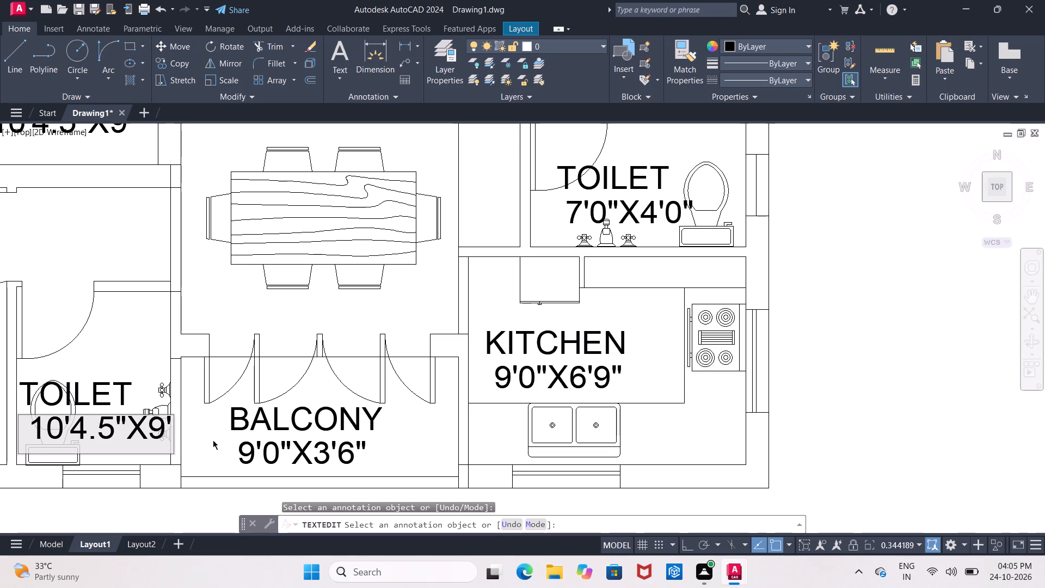
key(BackSpace)
key(BackSpace)
key(BackSpace)
key(BackSpace)
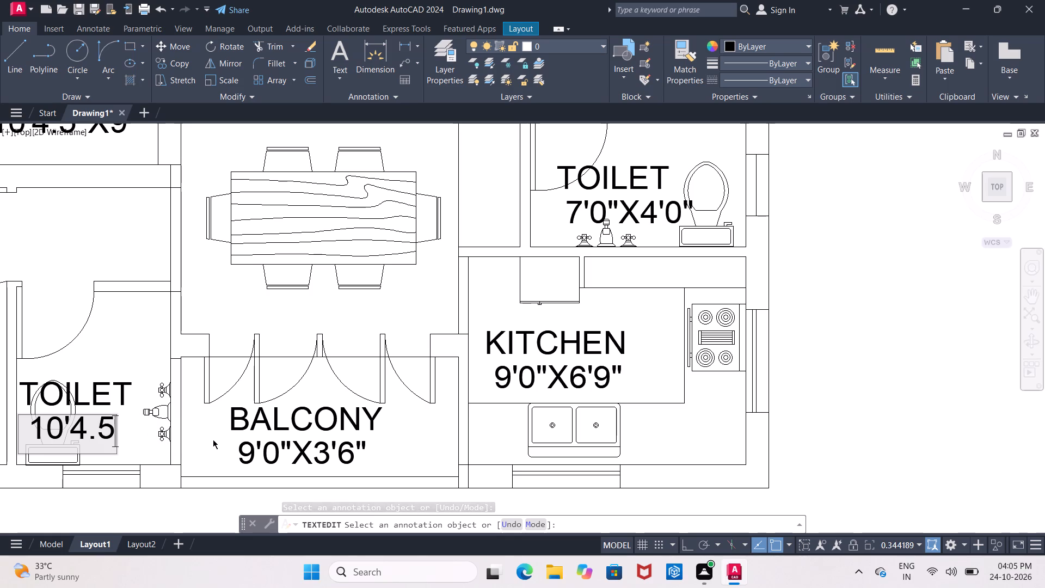
key(BackSpace)
key(BackSpace)
key(BackSpace)
key(BackSpace)
key(BackSpace)
key(BackSpace)
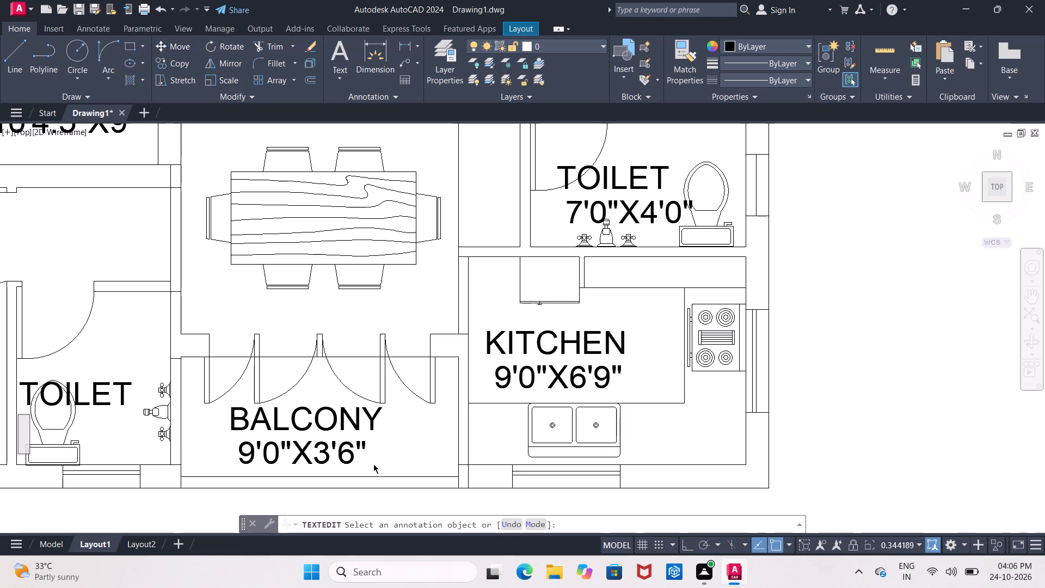
text(5'0)
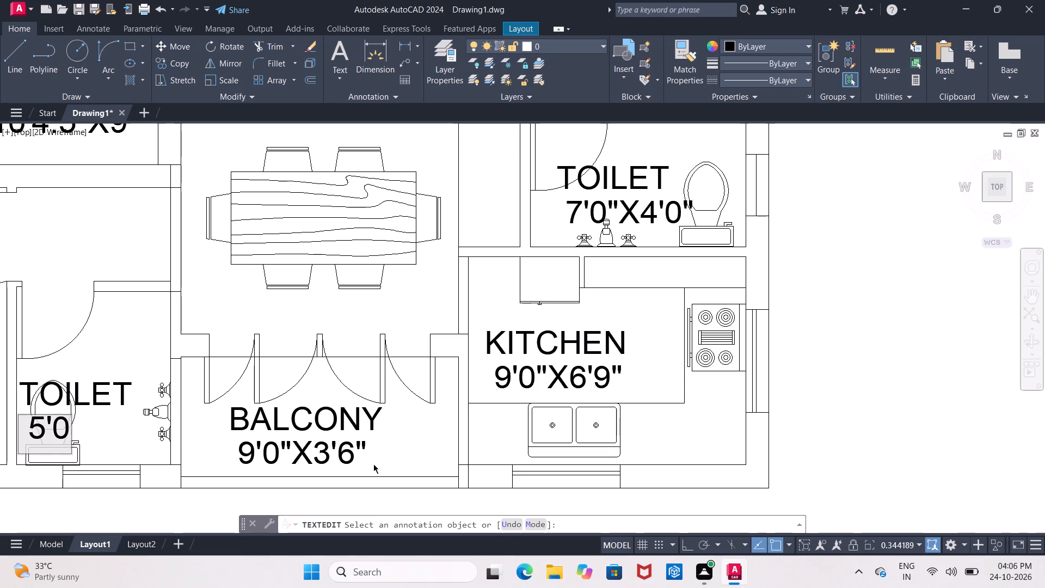
key(shift+quotedbl)
key(x)
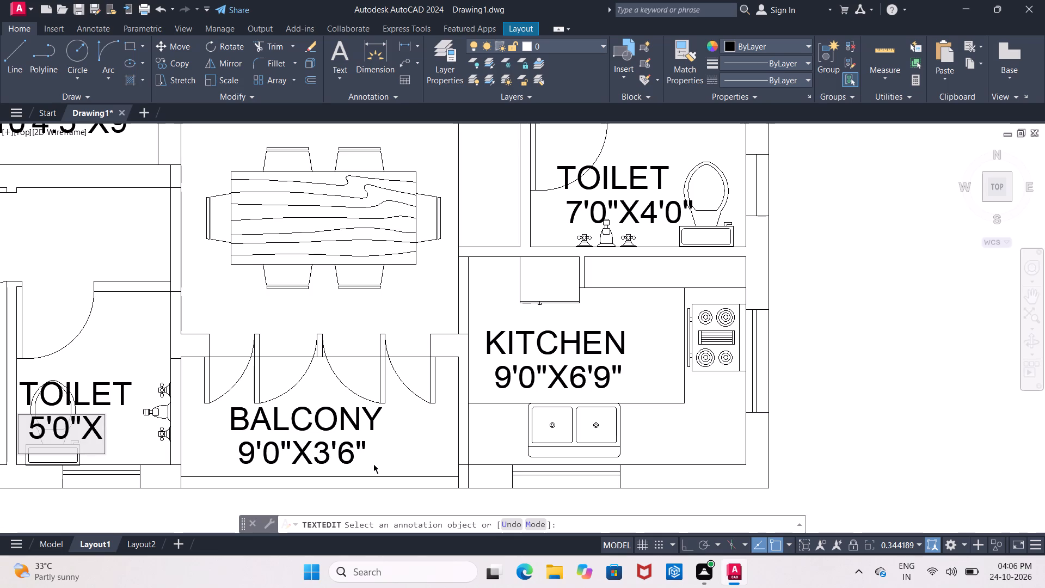
key(5)
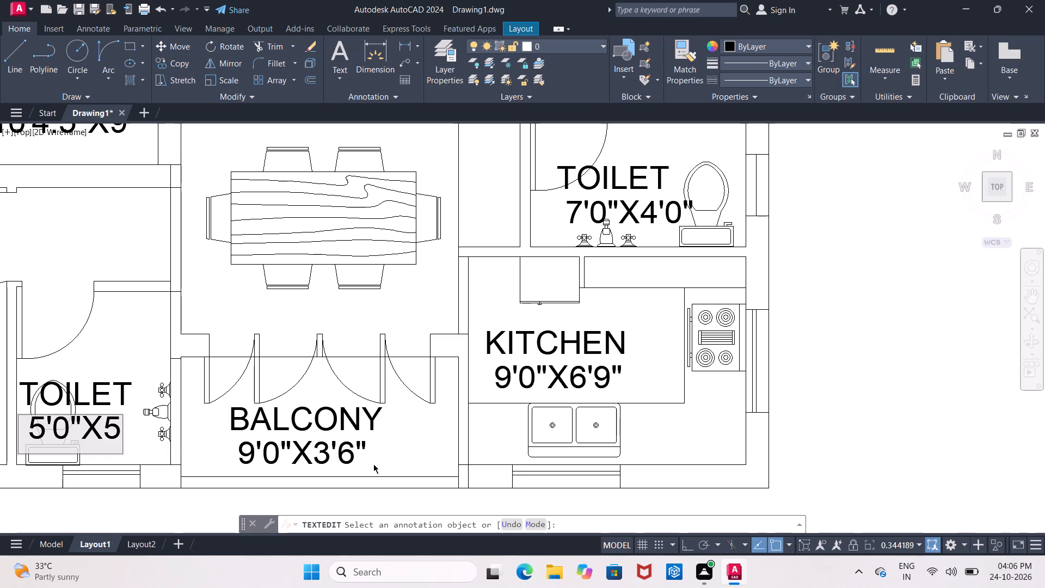
key(apostrophe)
key(7)
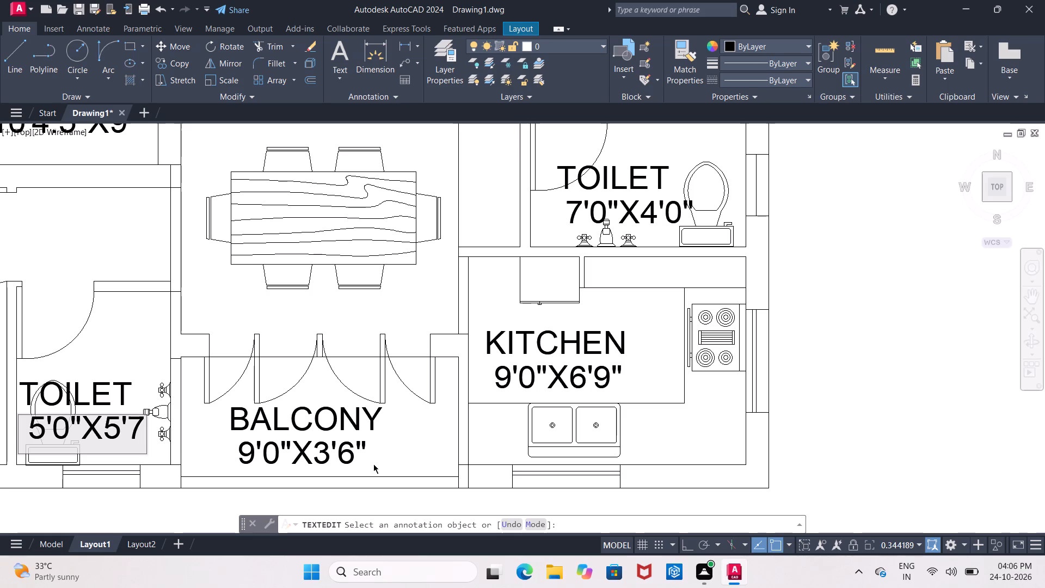
text(.5)
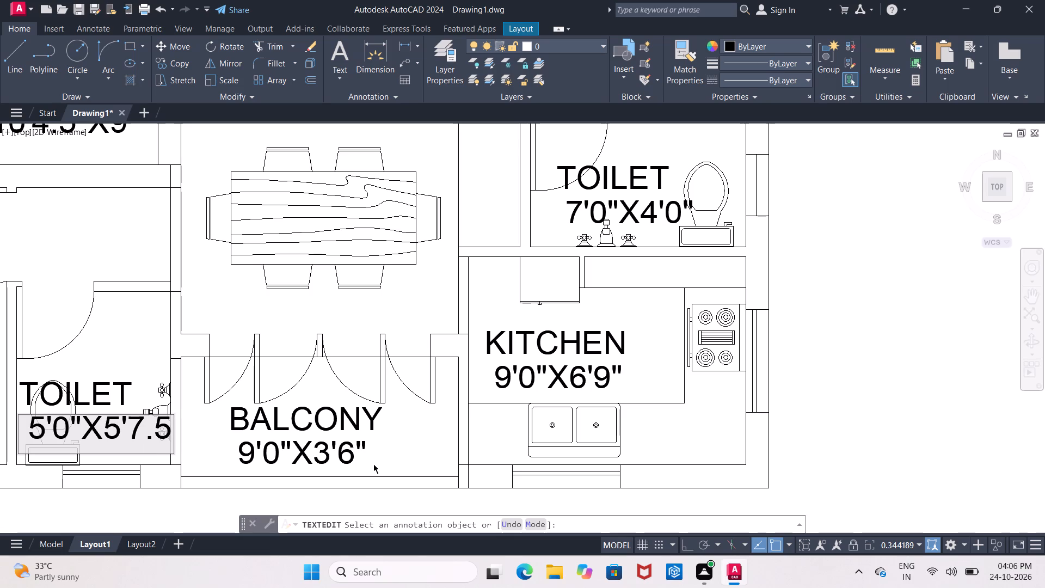
key(shift+quotedbl)
Change the BED ROOM name in the small space south of the other kitchen's double sink and window to O,T,S.
click(1034, 293)
click(1030, 293)
drag(134, 274, 153, 277)
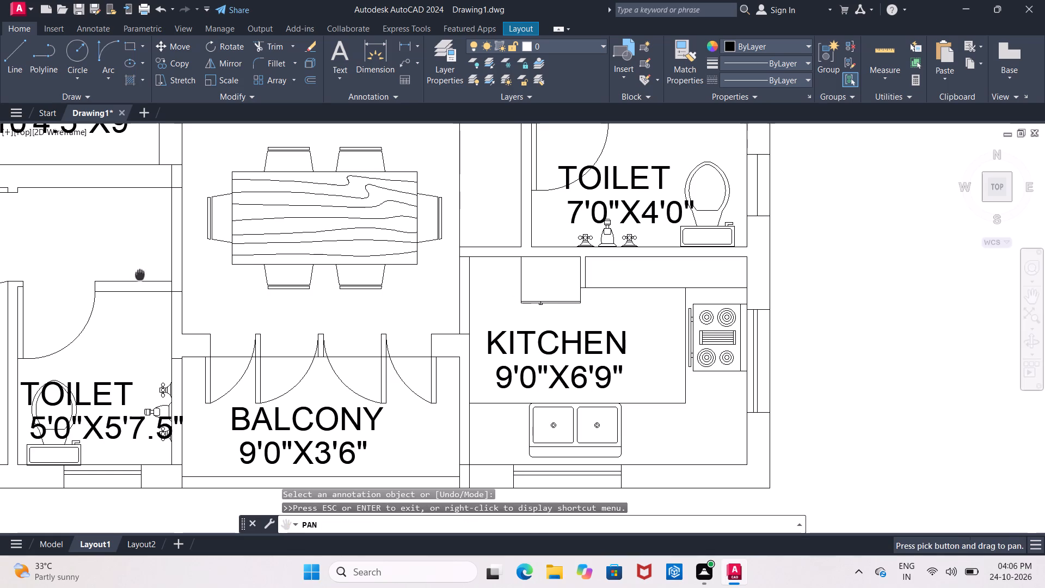
drag(153, 277, 344, 446)
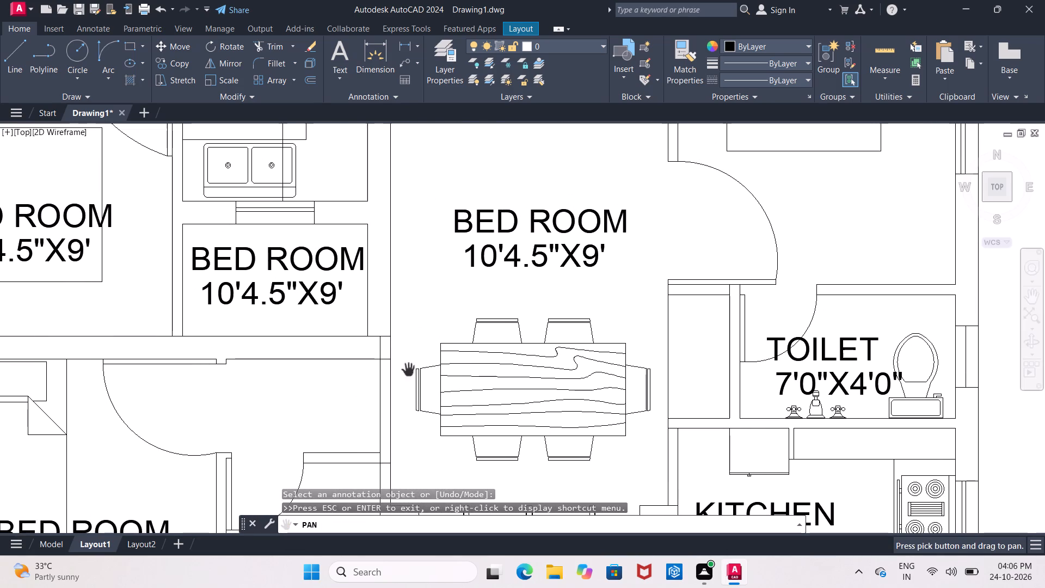
drag(286, 352, 365, 458)
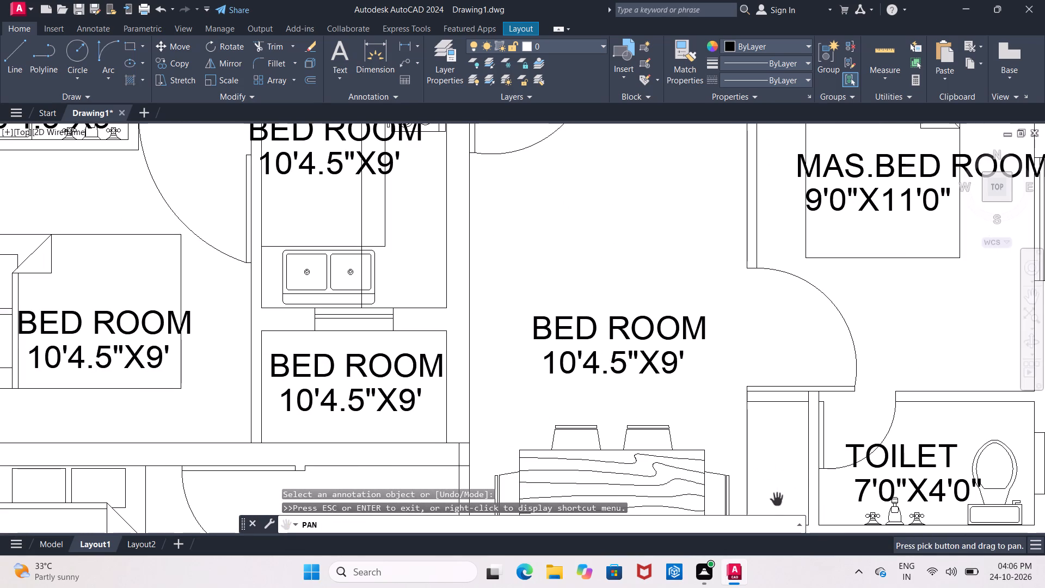
click(438, 370)
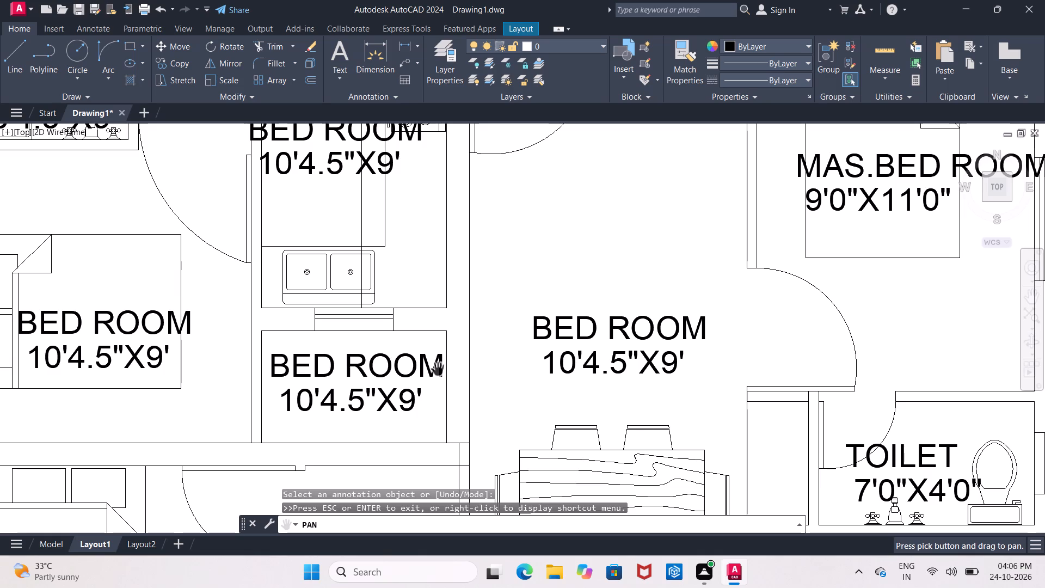
click(437, 372)
right_drag(413, 363, 408, 369)
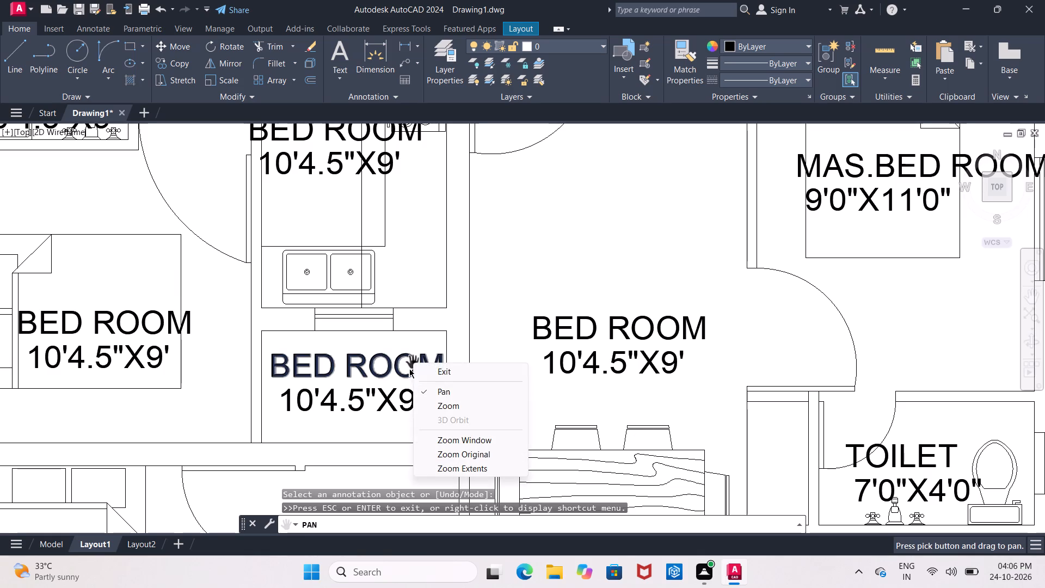
click(442, 366)
double_click(444, 366)
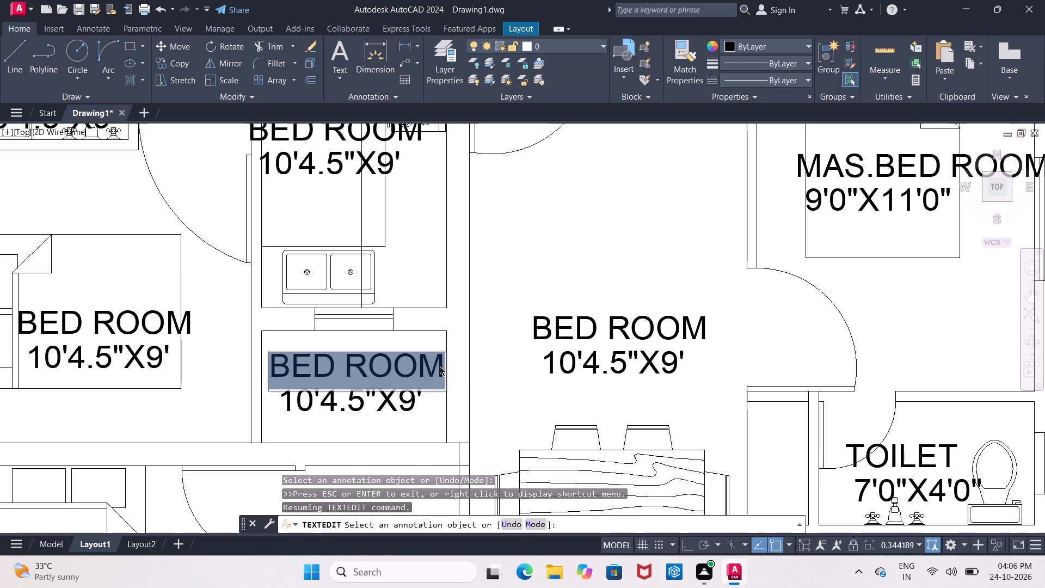
drag(437, 367, 386, 372)
click(439, 373)
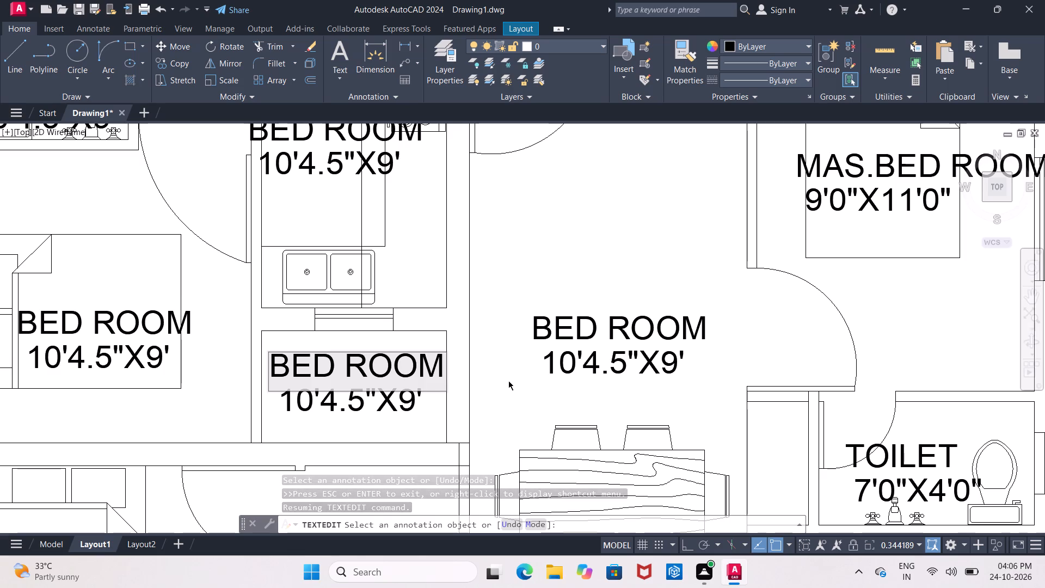
key(BackSpace)
key(BackSpace)
key(BackSpace)
key(BackSpace)
key(BackSpace)
key(BackSpace)
key(BackSpace)
key(BackSpace)
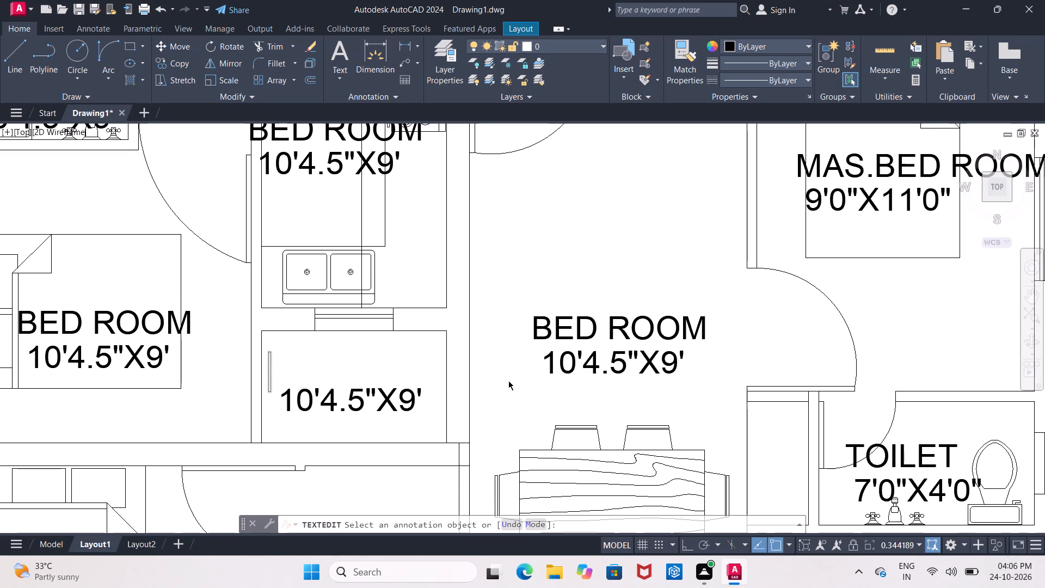
key(o)
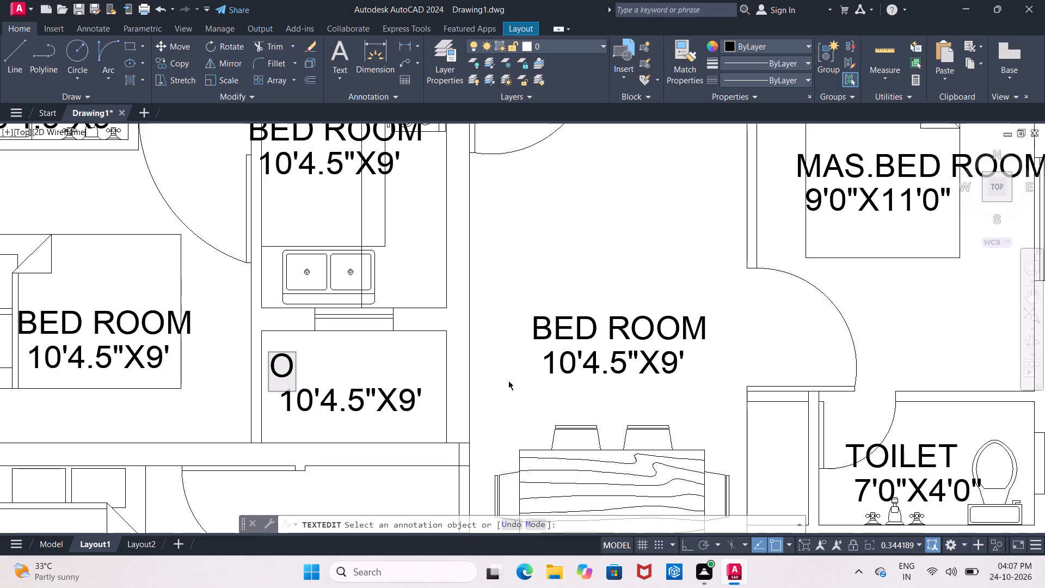
key(comma)
key(y)
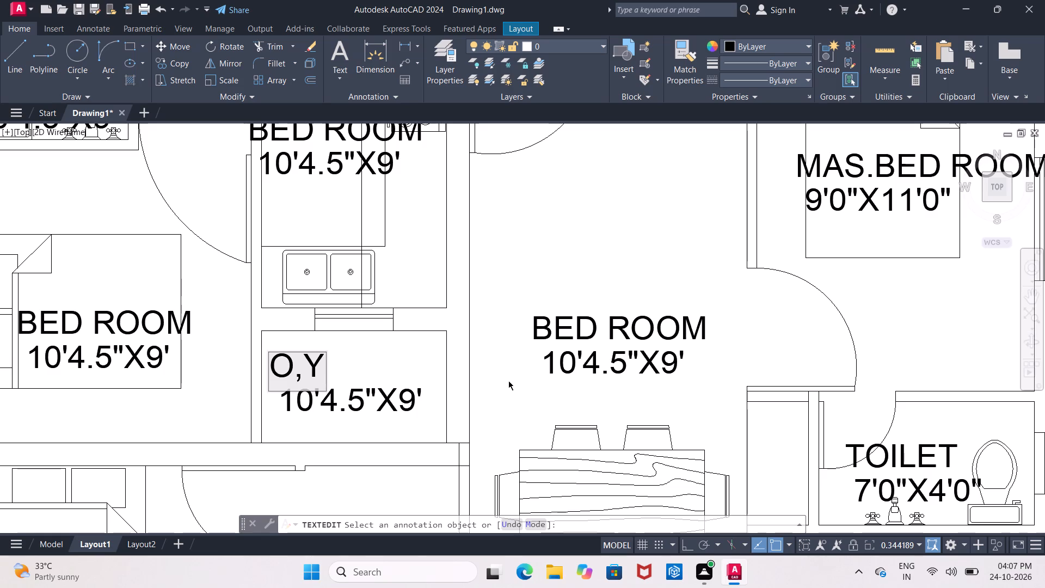
key(BackSpace)
key(t)
key(period)
key(BackSpace)
key(comma)
key(space)
key(BackSpace)
key(s)
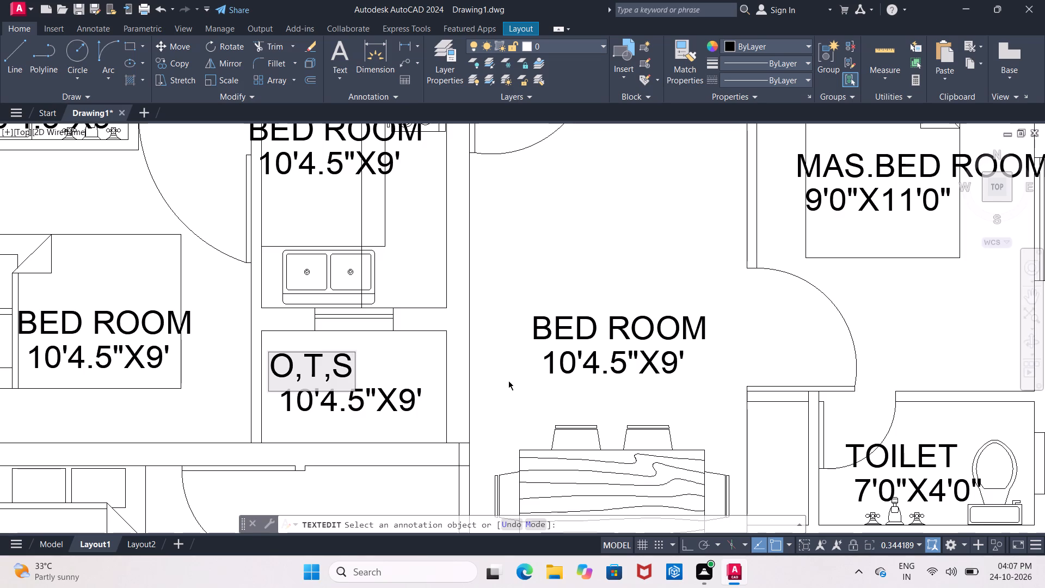
Change the size text under the O,T,S name to 6'0"X3'7".
click(422, 387)
click(418, 390)
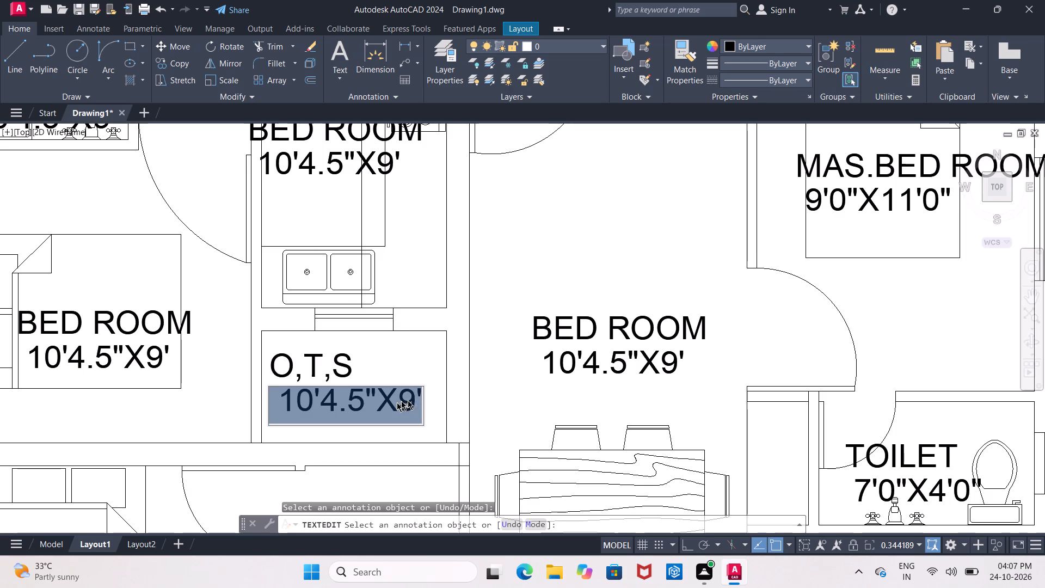
click(419, 398)
key(Right)
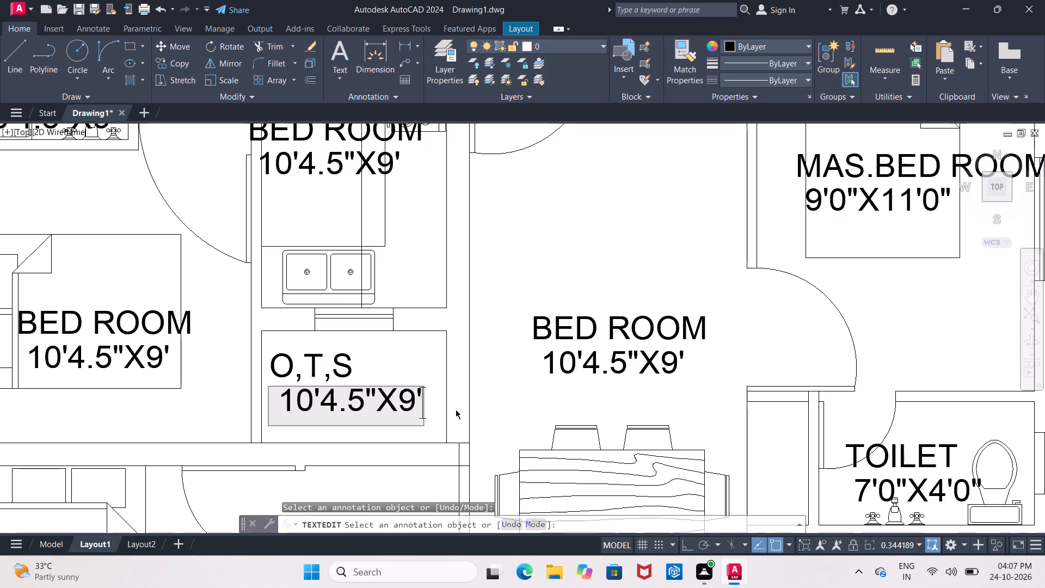
key(BackSpace)
key(BackSpace)
key(BackSpace)
key(BackSpace)
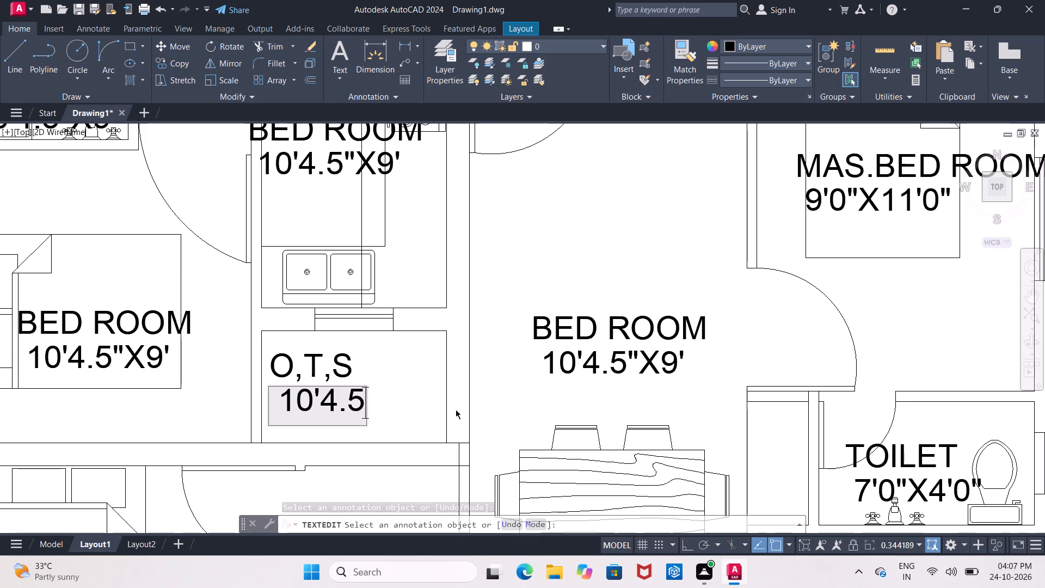
key(BackSpace)
key(BackSpace)
key(BackSpace)
key(BackSpace)
key(BackSpace)
key(BackSpace)
key(BackSpace)
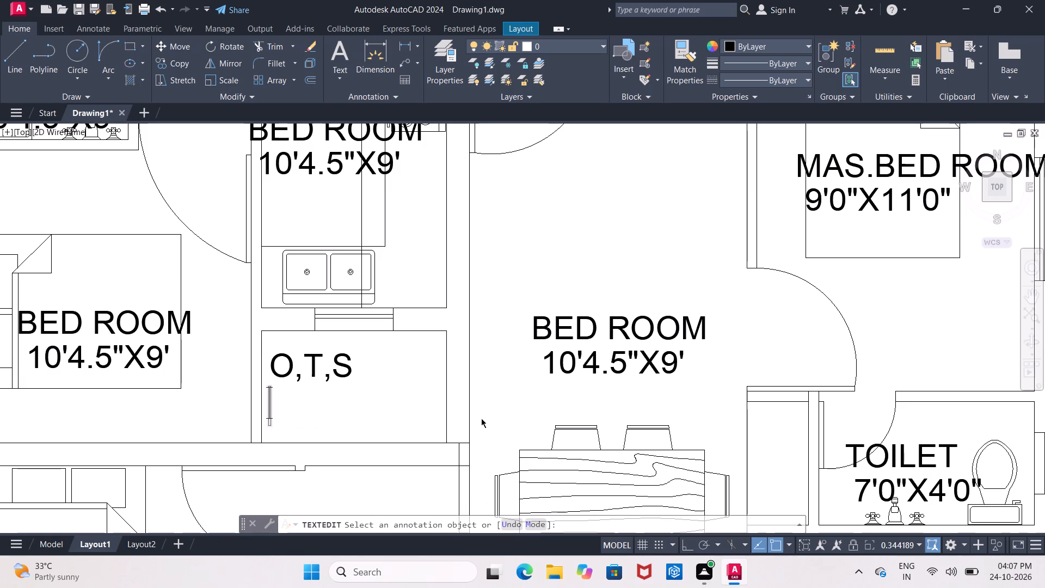
key(space)
text(6)
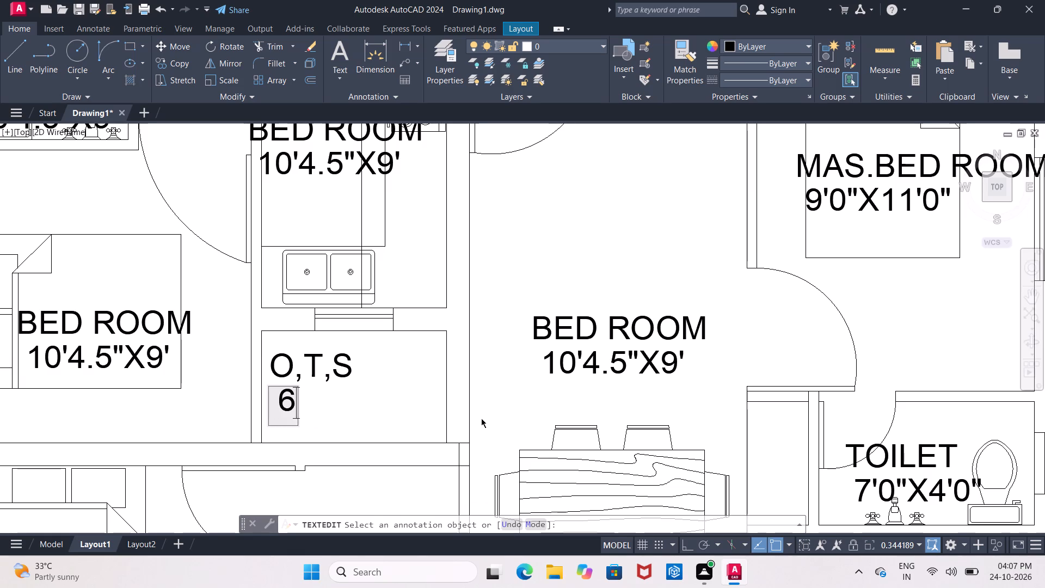
text('0)
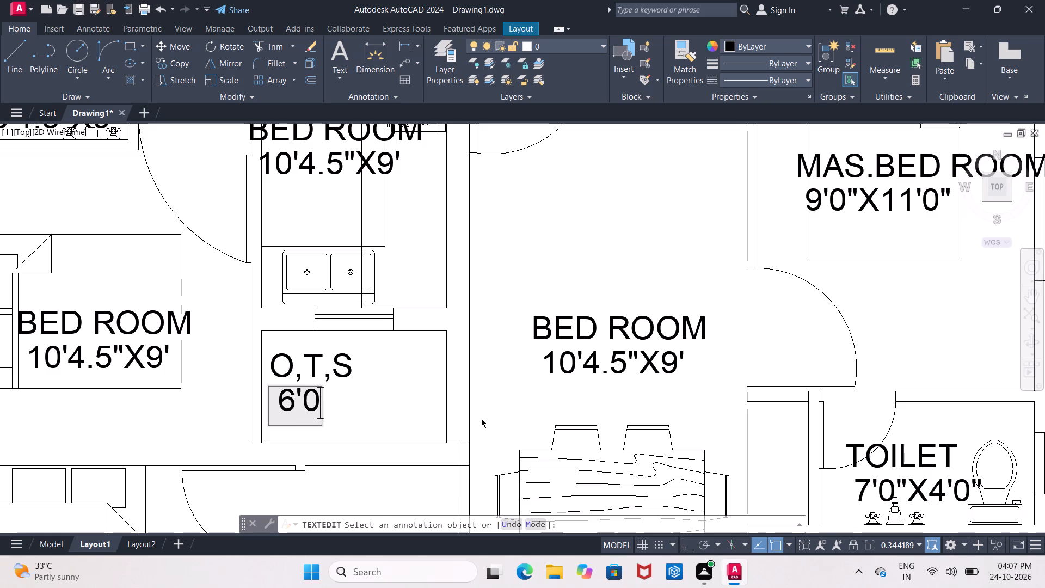
key(shift+quotedbl)
key(x)
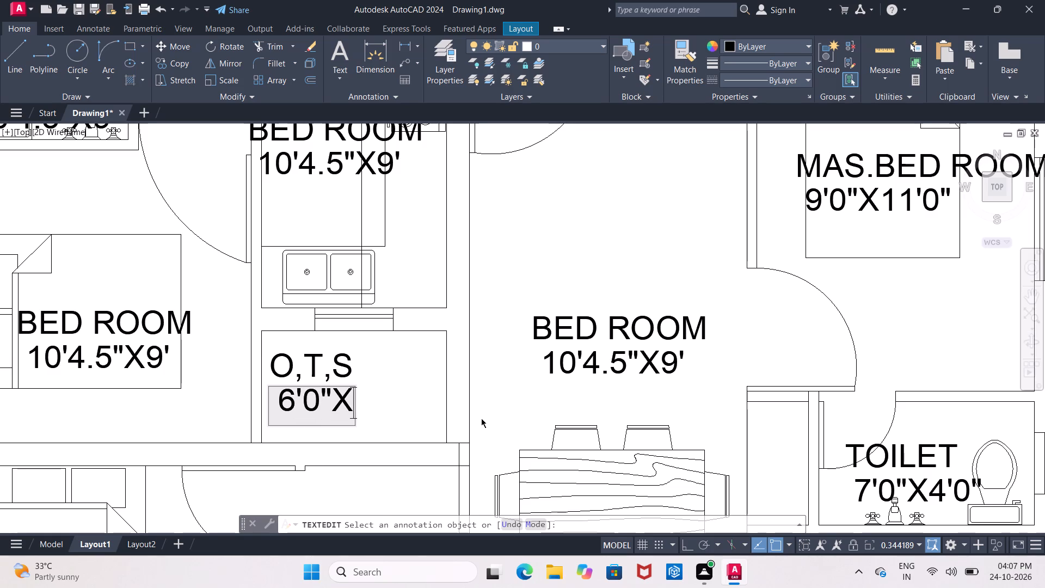
text(3'7)
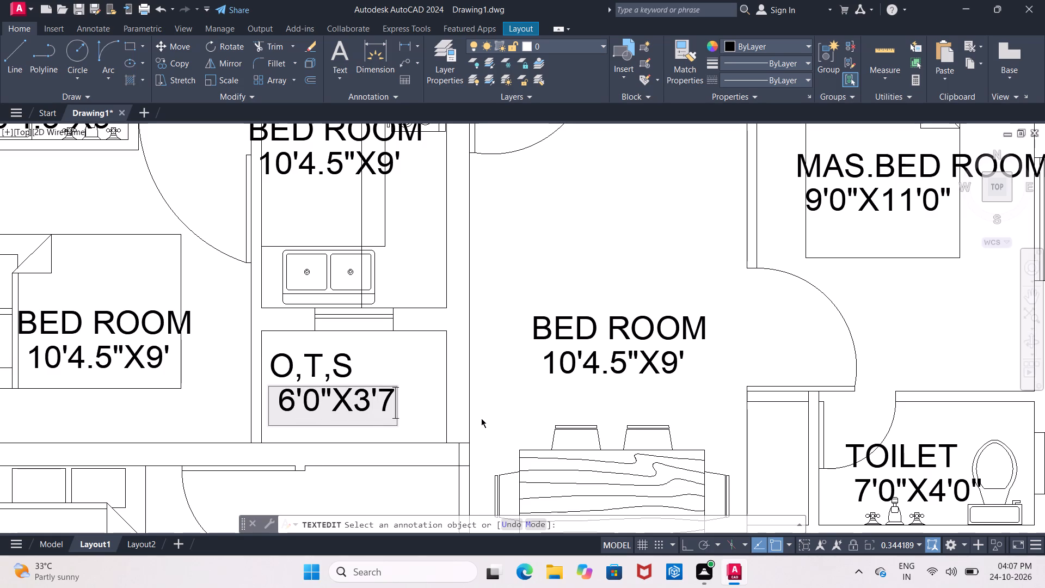
key(shift+quotedbl)
scroll(416, 160, up, 1)
scroll(419, 175, down, 1)
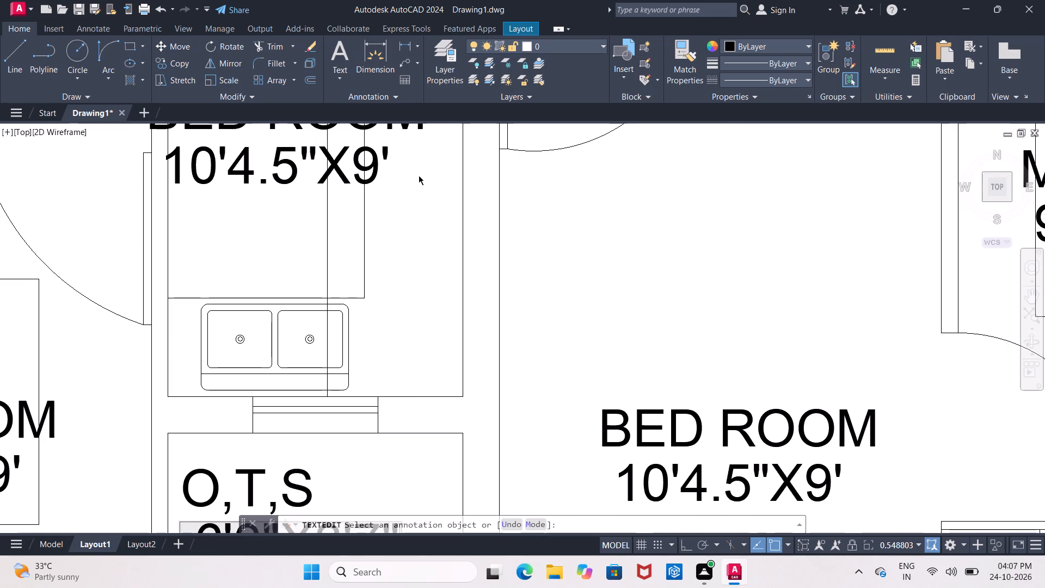
Change the BED ROOM name in the room with the stove and double sink north of O,T,S to KITCHEN.
click(419, 132)
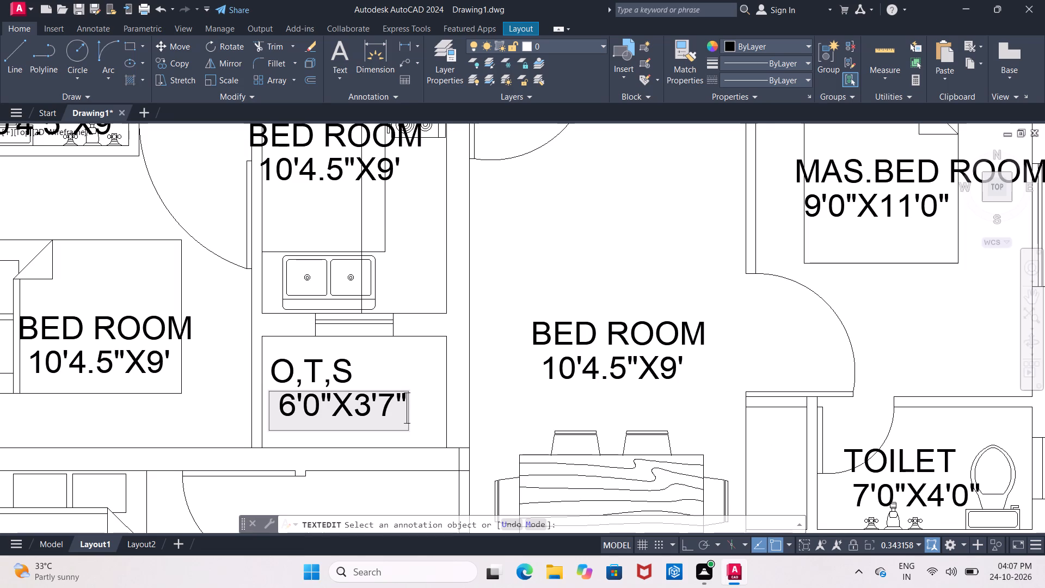
drag(419, 133, 367, 134)
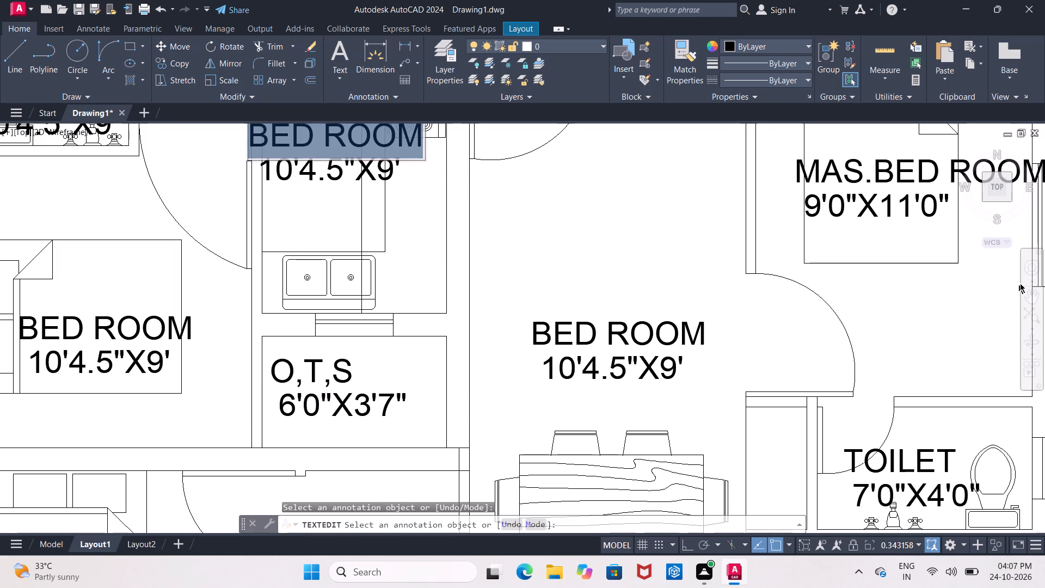
click(1029, 290)
click(1030, 291)
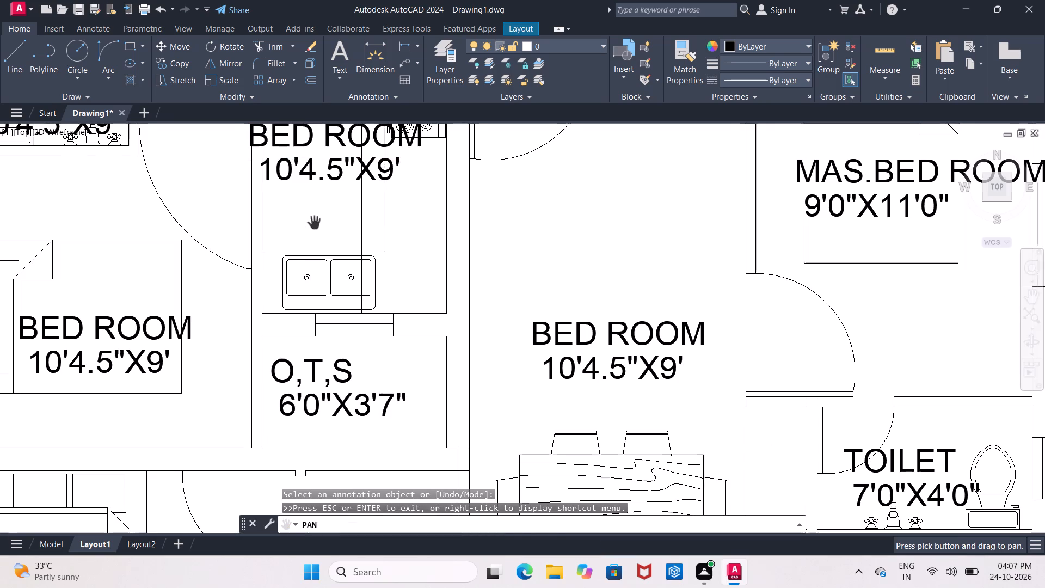
drag(315, 223, 379, 324)
drag(429, 264, 432, 301)
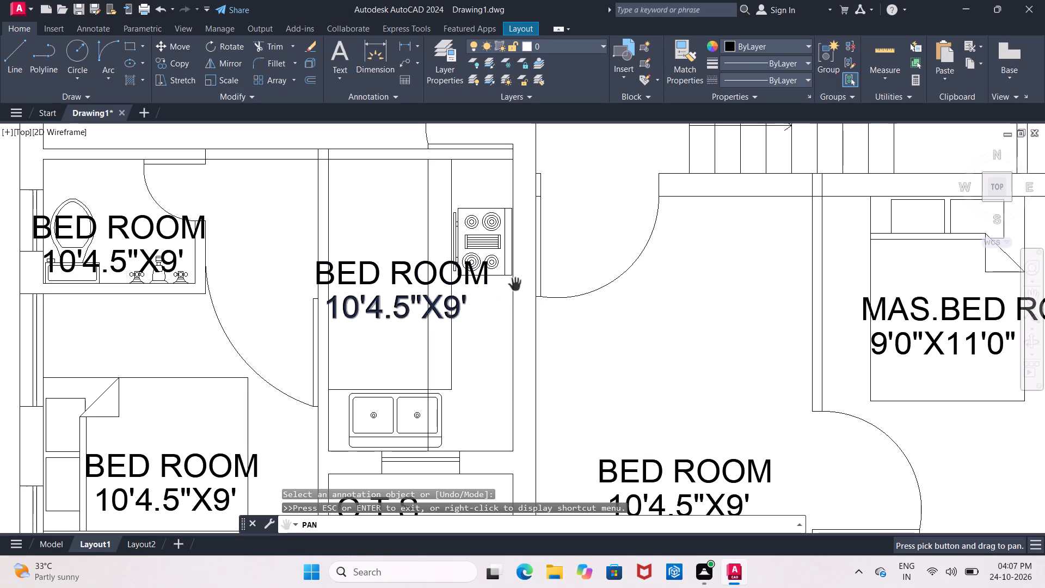
right_click(452, 284)
click(471, 286)
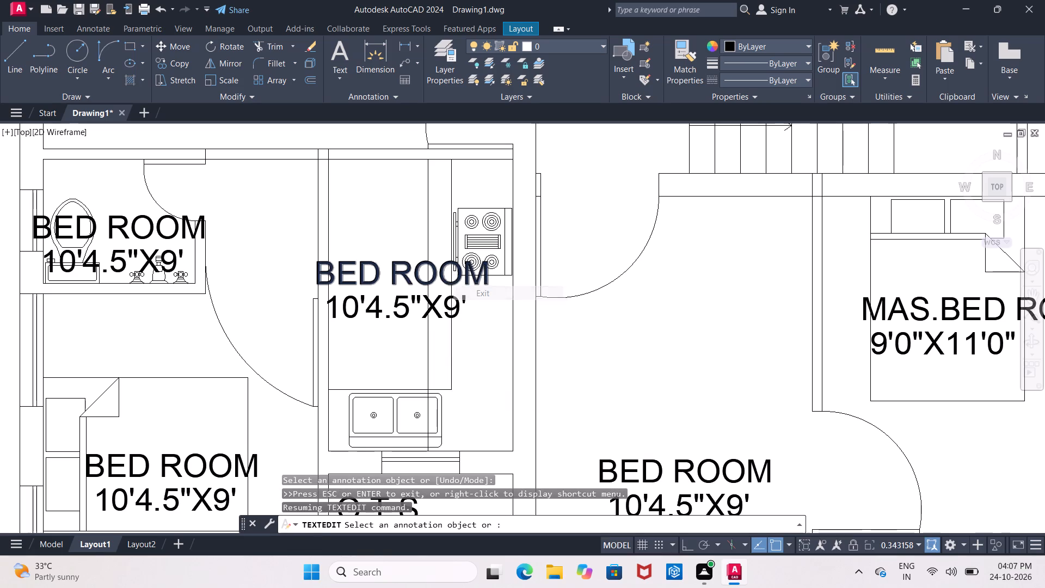
click(482, 275)
double_click(485, 275)
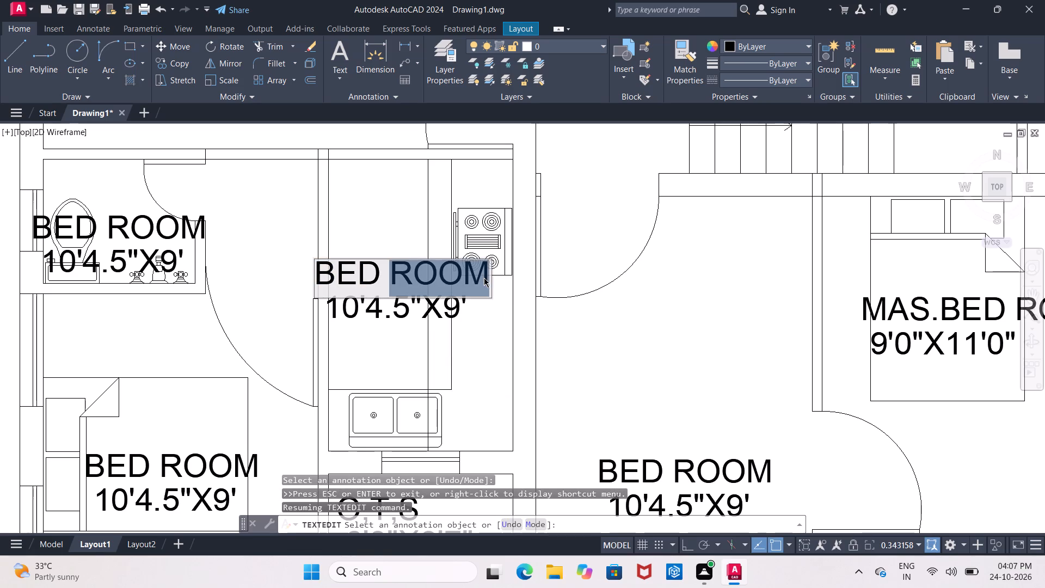
key(BackSpace)
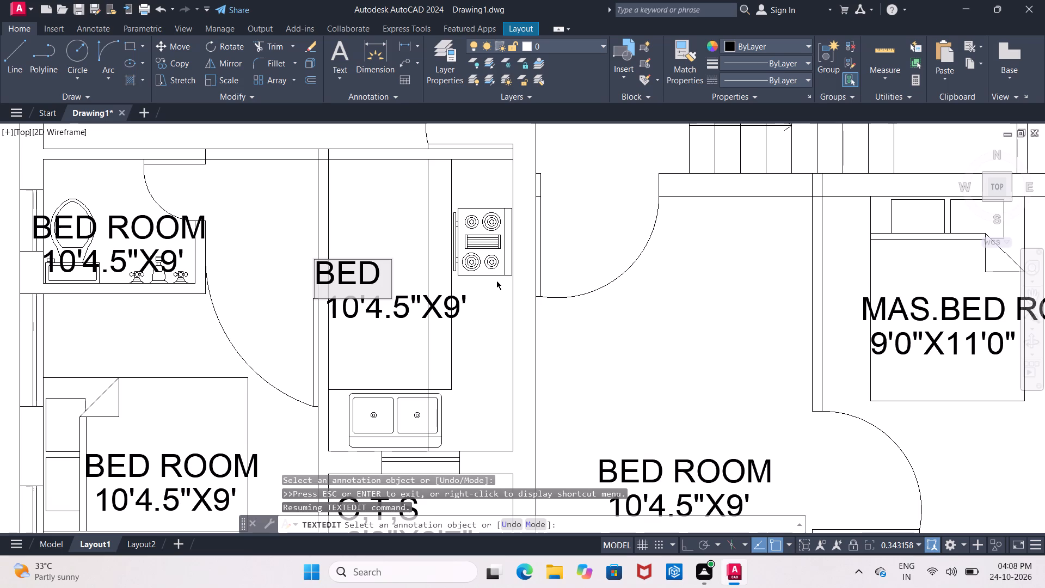
key(BackSpace)
key(BackSpace)
key(BackSpace)
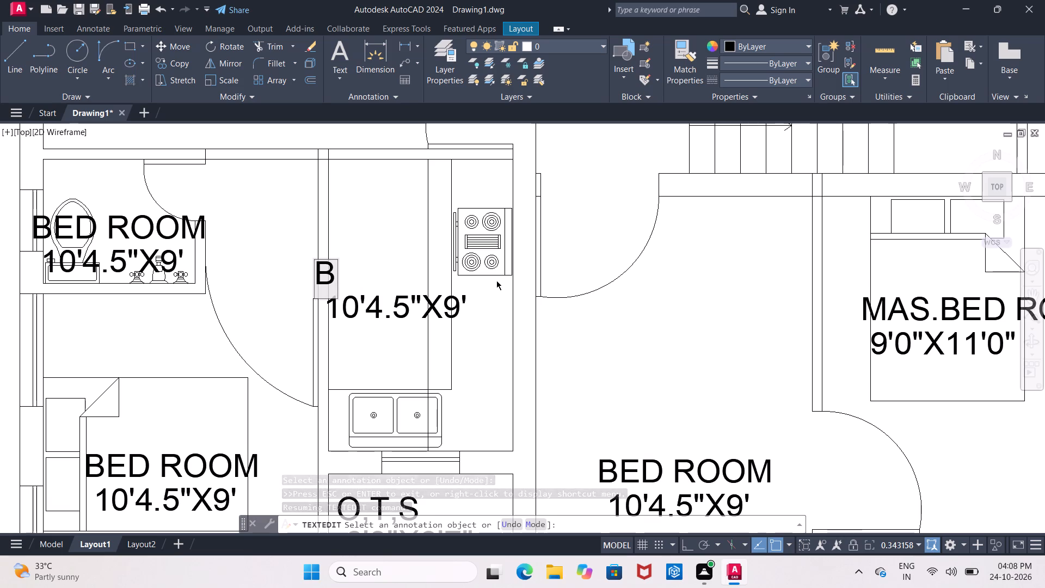
key(BackSpace)
text(KITCHEN)
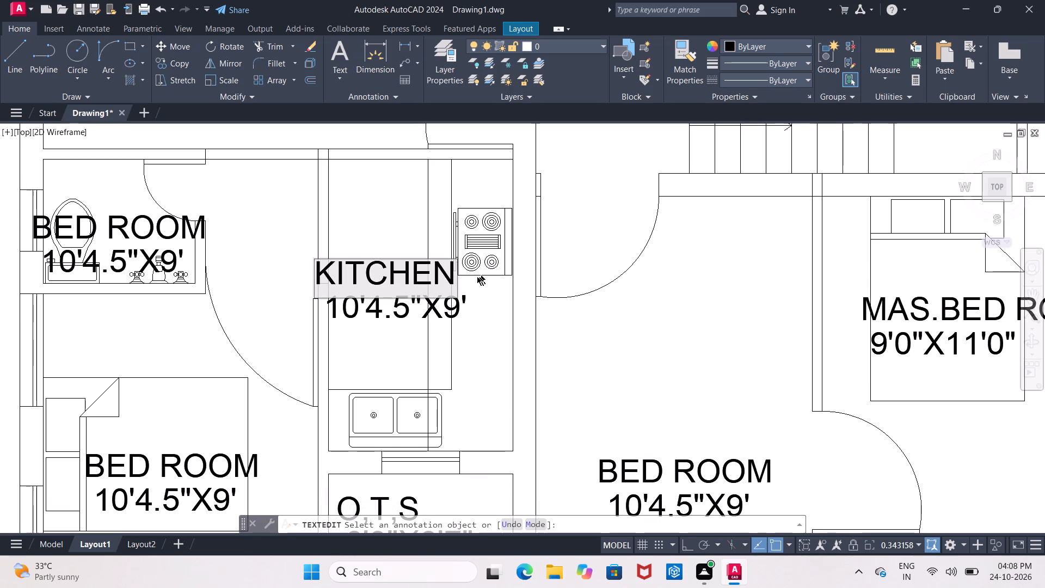
Change the size text under the KITCHEN name north of O,T,S to 6'0"X3'7.5".
double_click(460, 310)
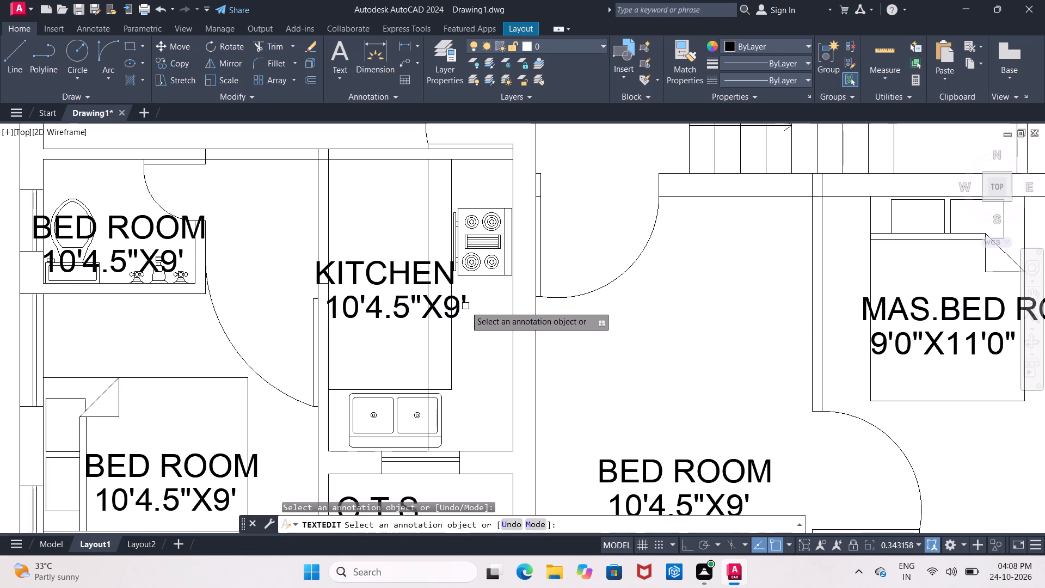
drag(465, 306, 405, 305)
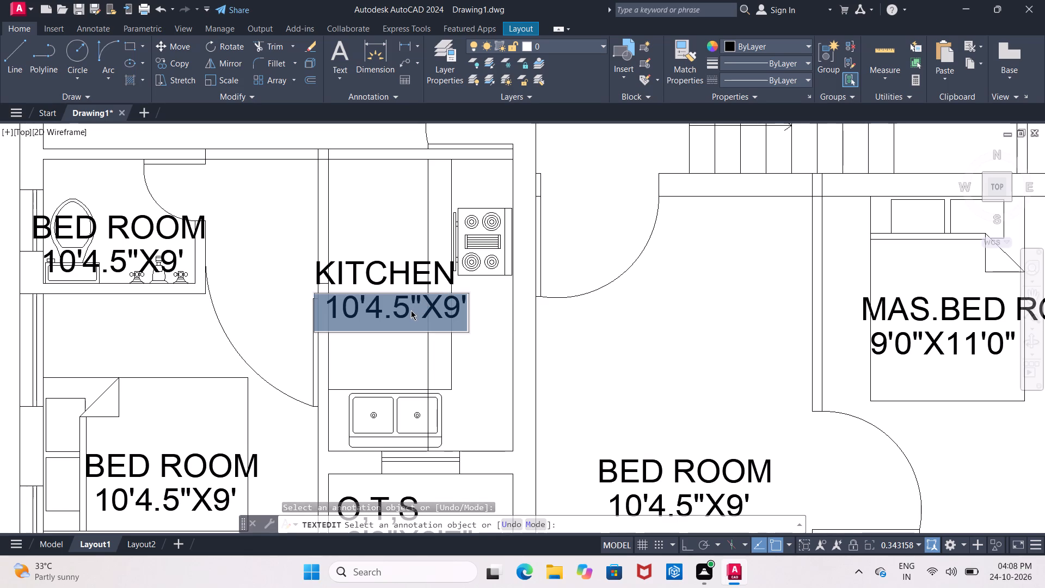
key(6)
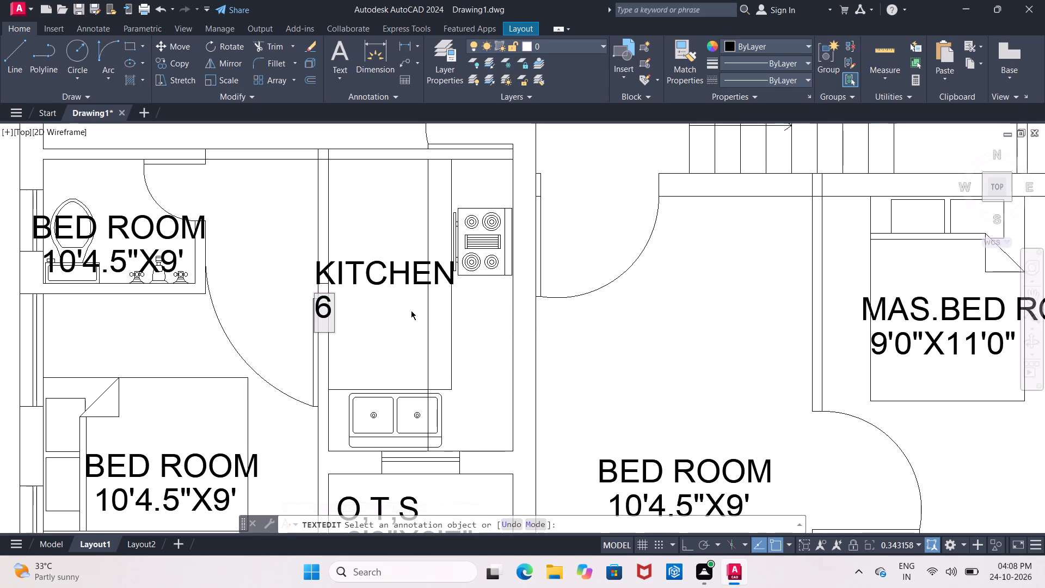
key(apostrophe)
key(0)
key(shift+quotedbl)
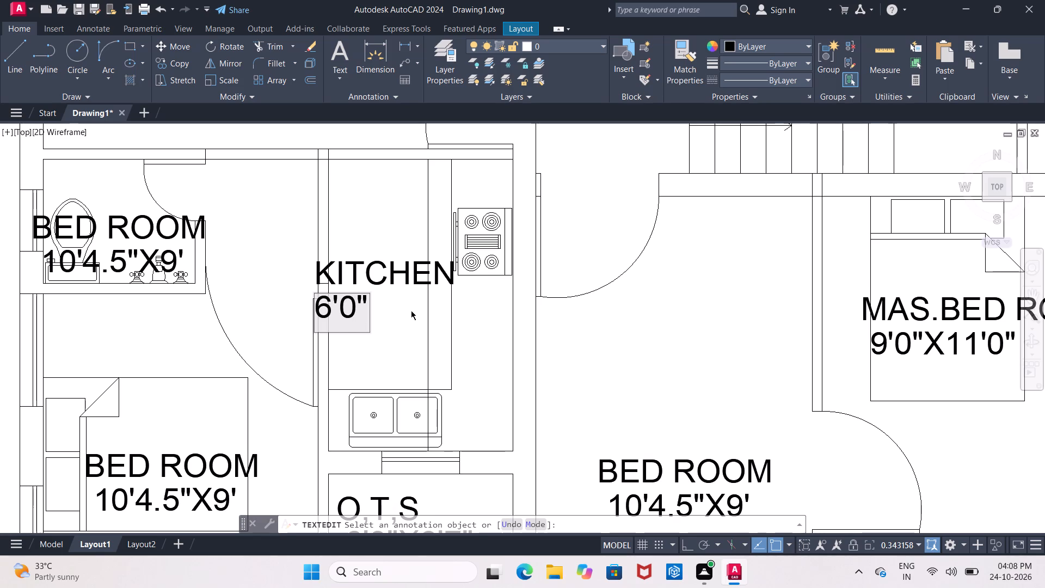
key(x)
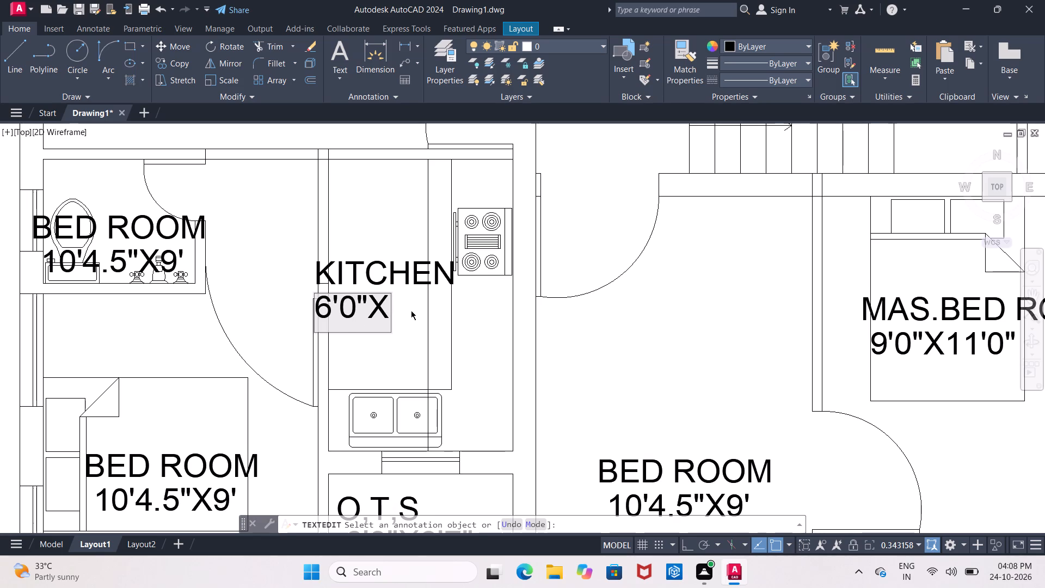
key(3)
text('7)
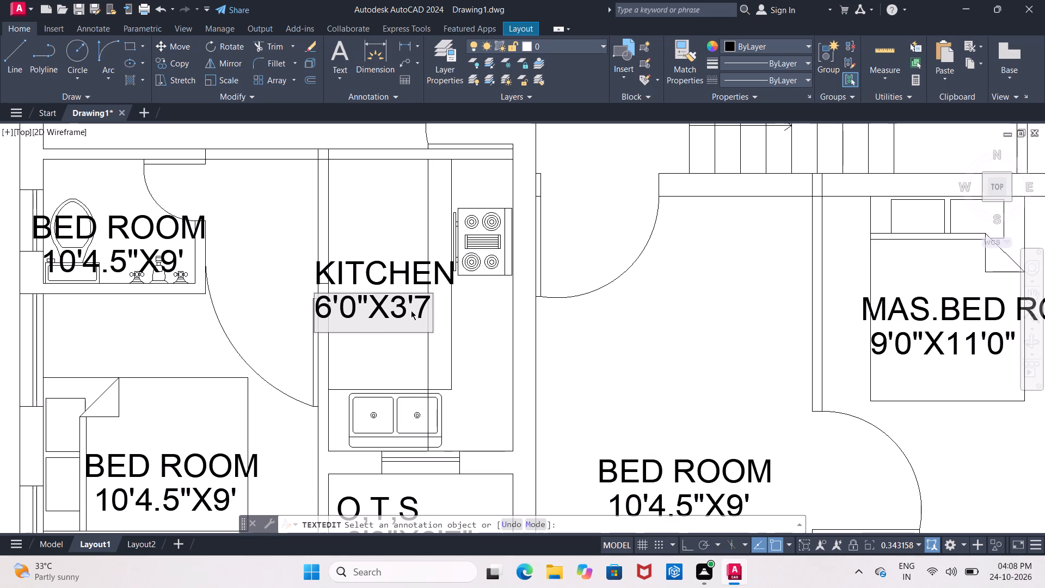
text(.5)
key(shift+quotedbl)
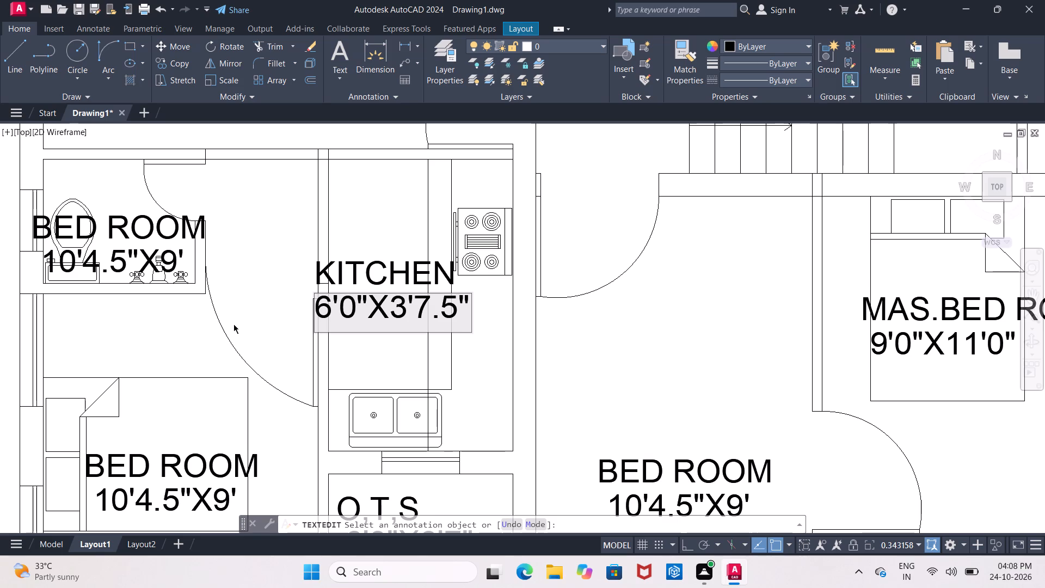
Change the BED ROOM name in the small bathroom west of the kitchen to TOILET.
click(194, 225)
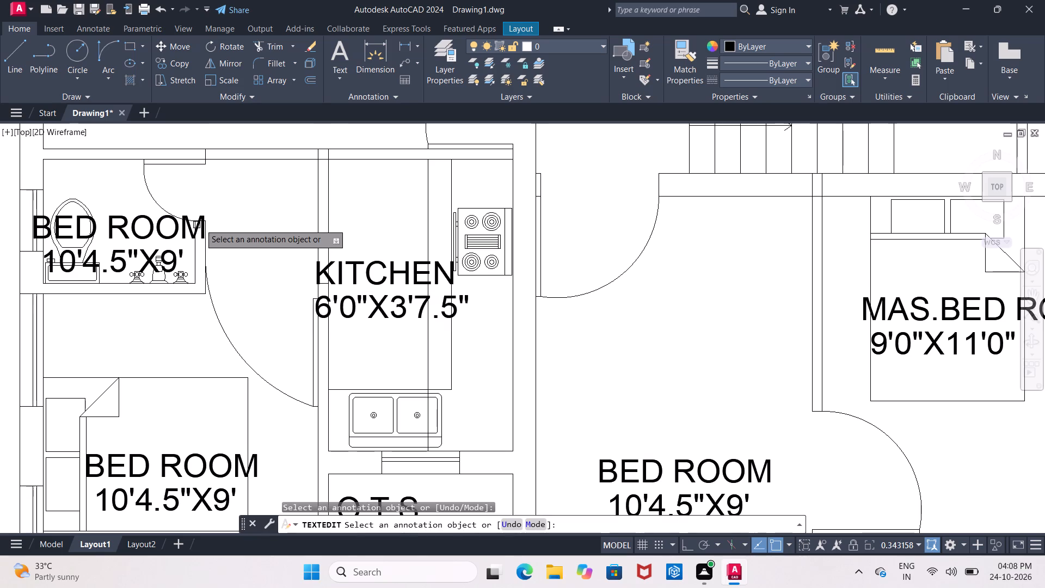
double_click(200, 224)
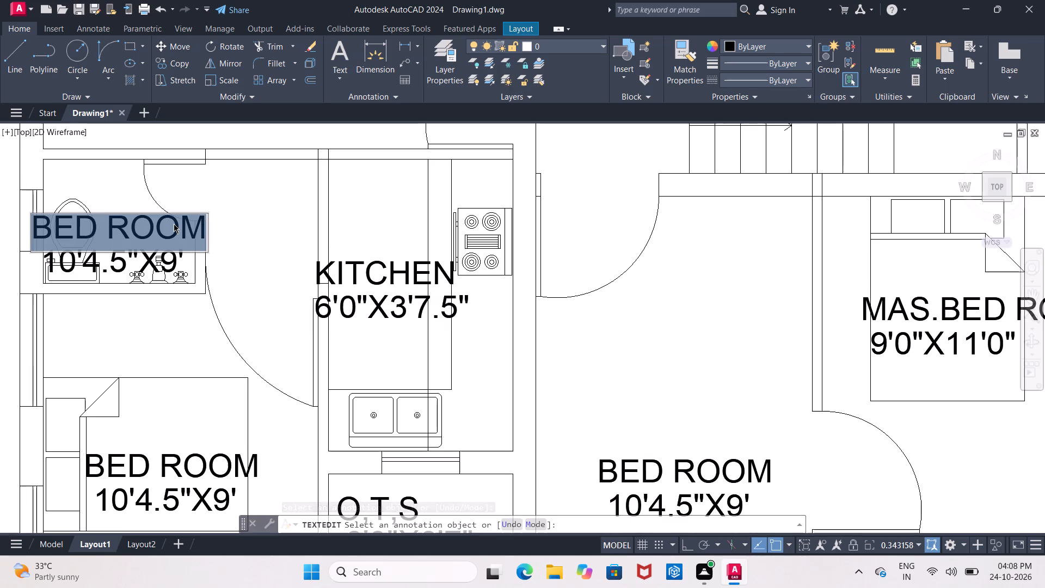
text(TOILET)
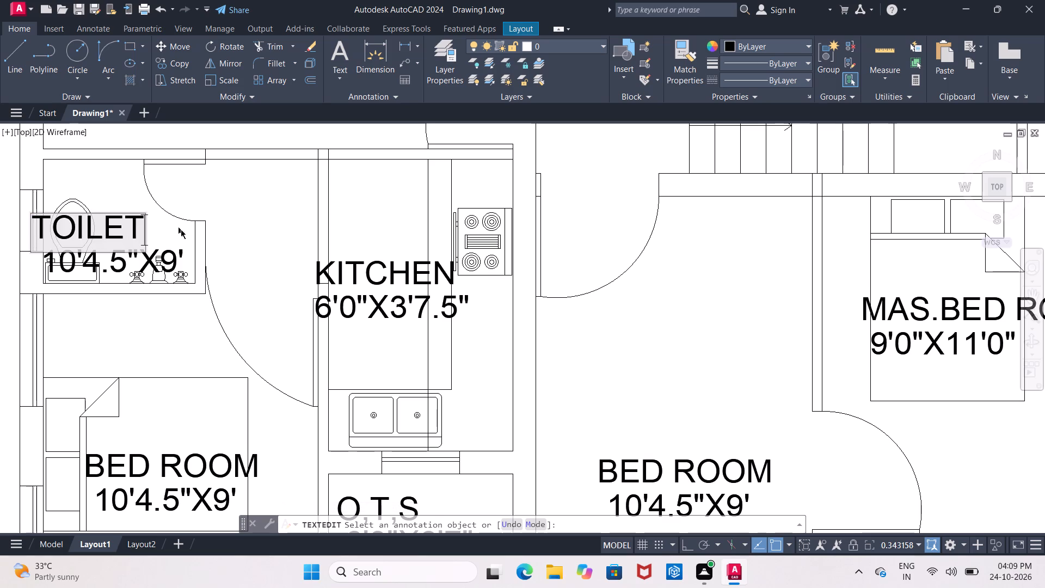
Change the size text under the TOILET name west of the kitchen to 5'7"X4'0".
click(183, 256)
click(183, 256)
drag(183, 256, 134, 252)
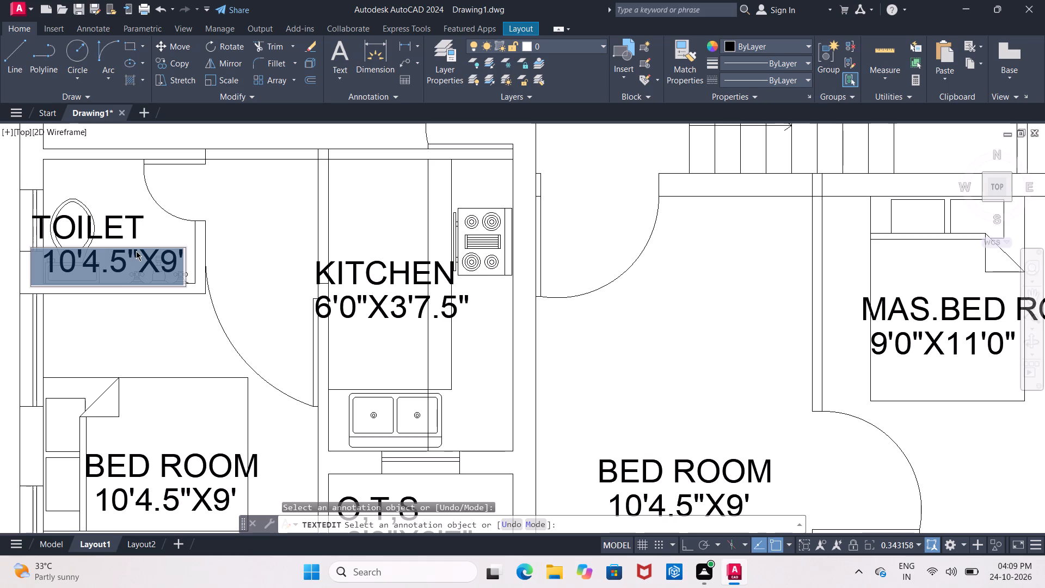
text(5')
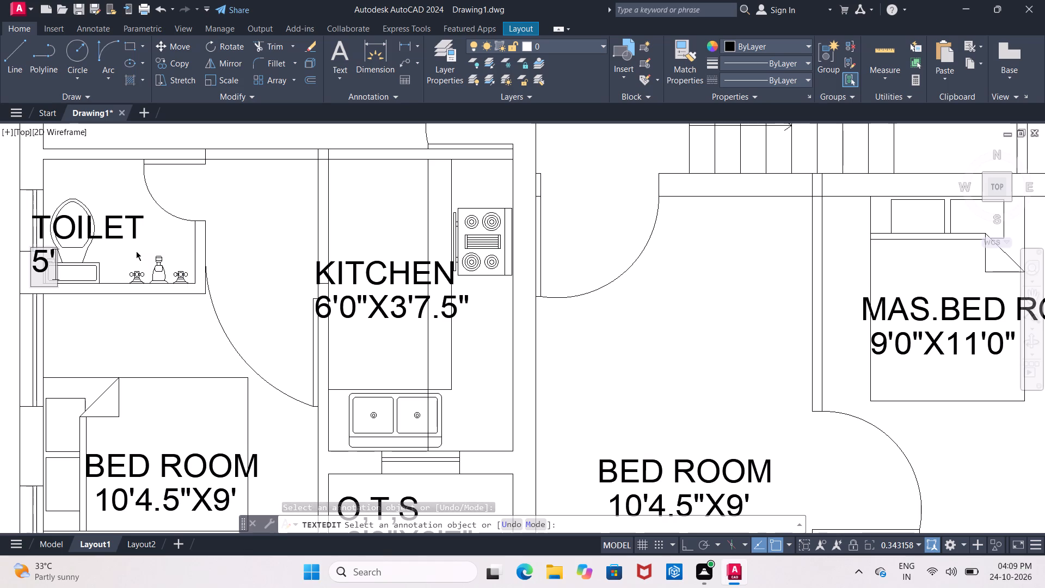
key(7)
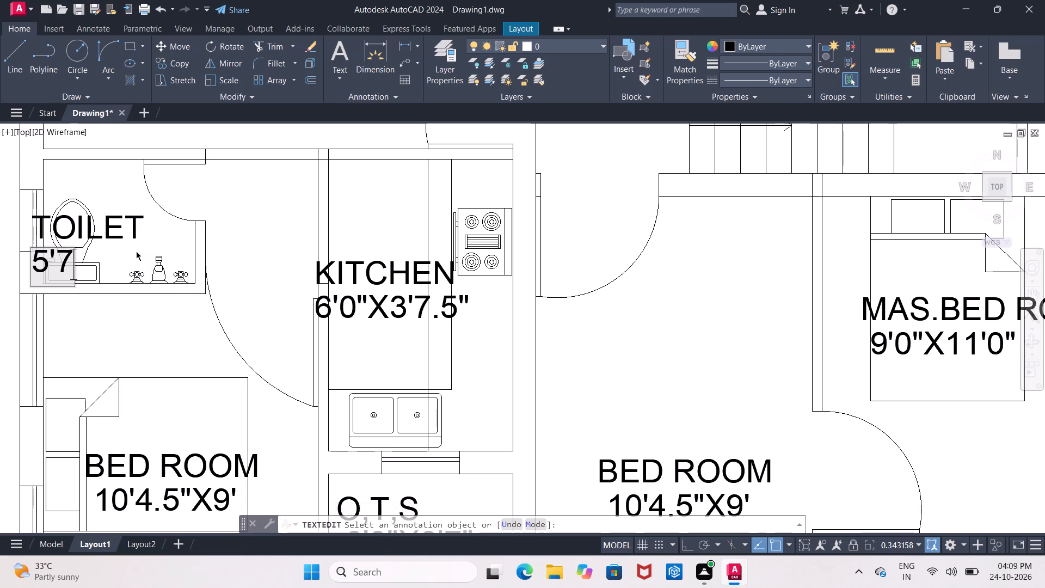
text("X)
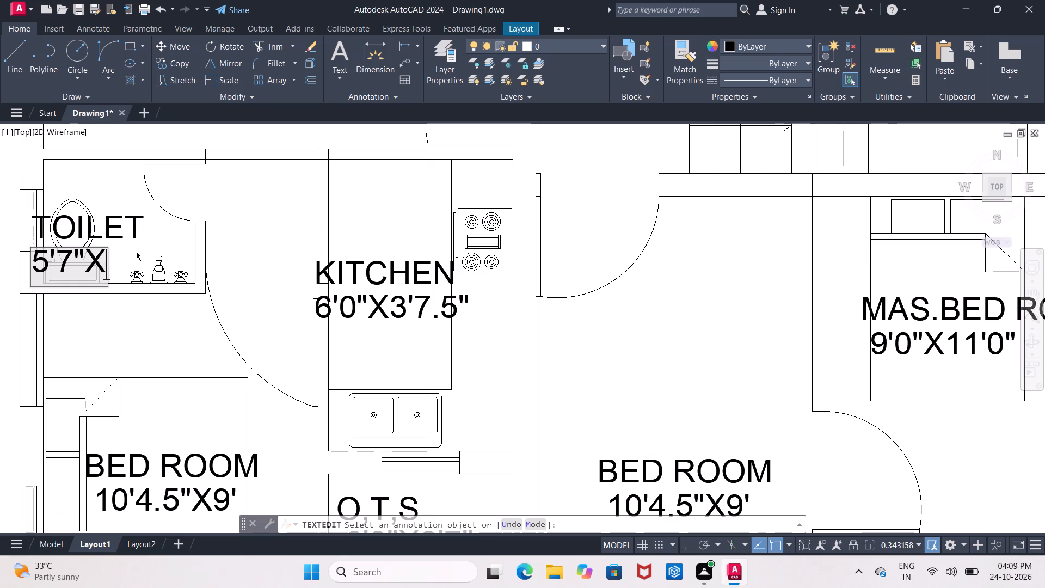
text(4'0)
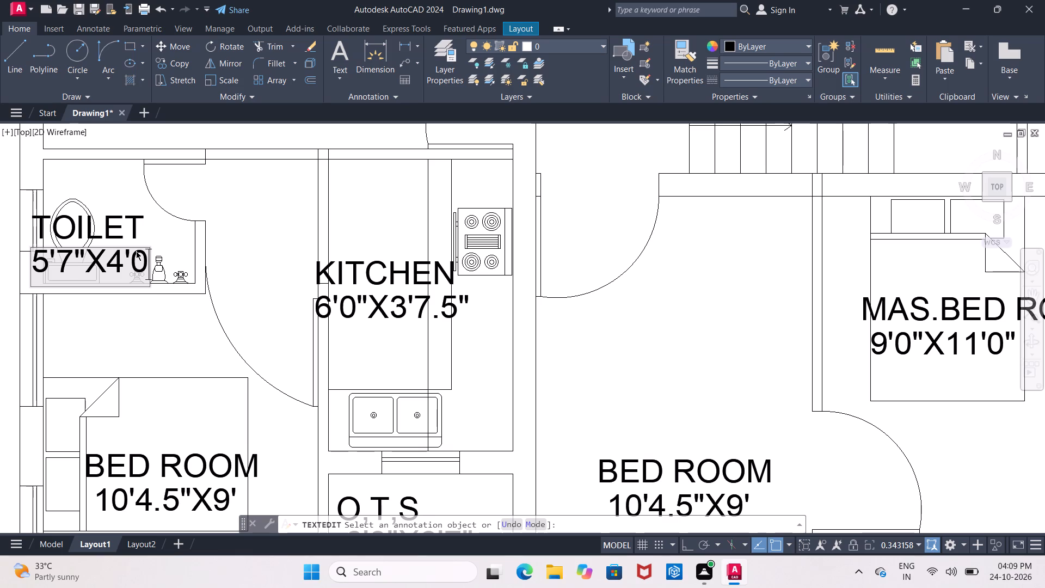
key(apostrophe)
key(BackSpace)
key(shift+quotedbl)
Change the size text under the BED ROOM name in the bedroom south of the 5'7"X4'0" toilet to 9'0"X9'6".
click(238, 489)
double_click(222, 495)
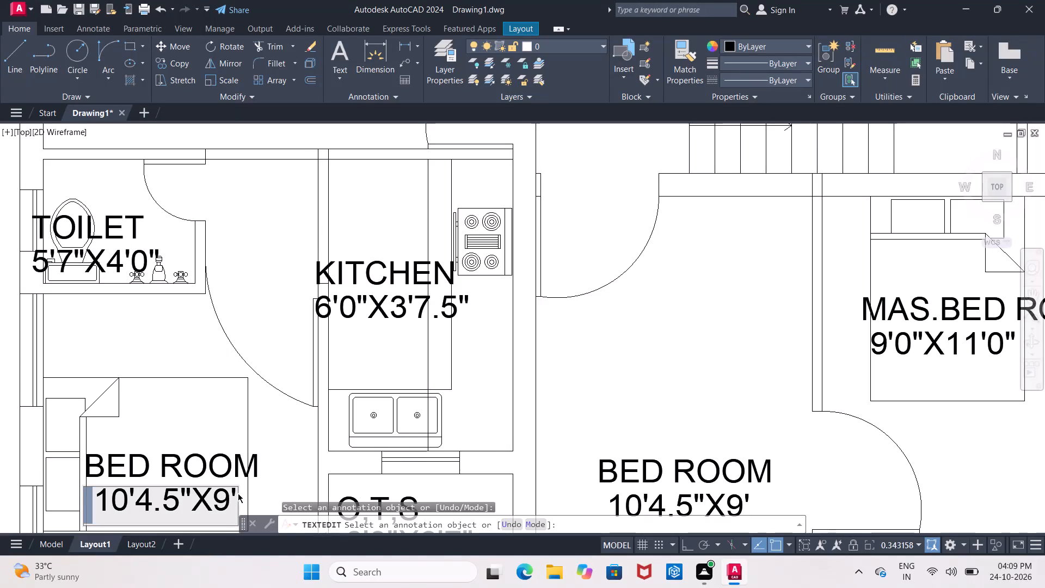
double_click(231, 492)
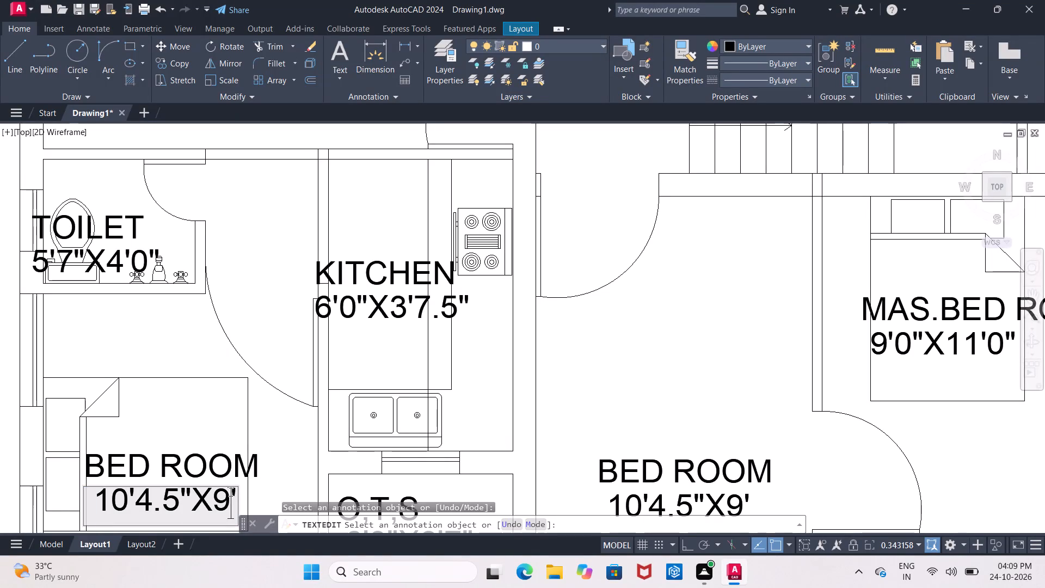
drag(194, 491, 130, 493)
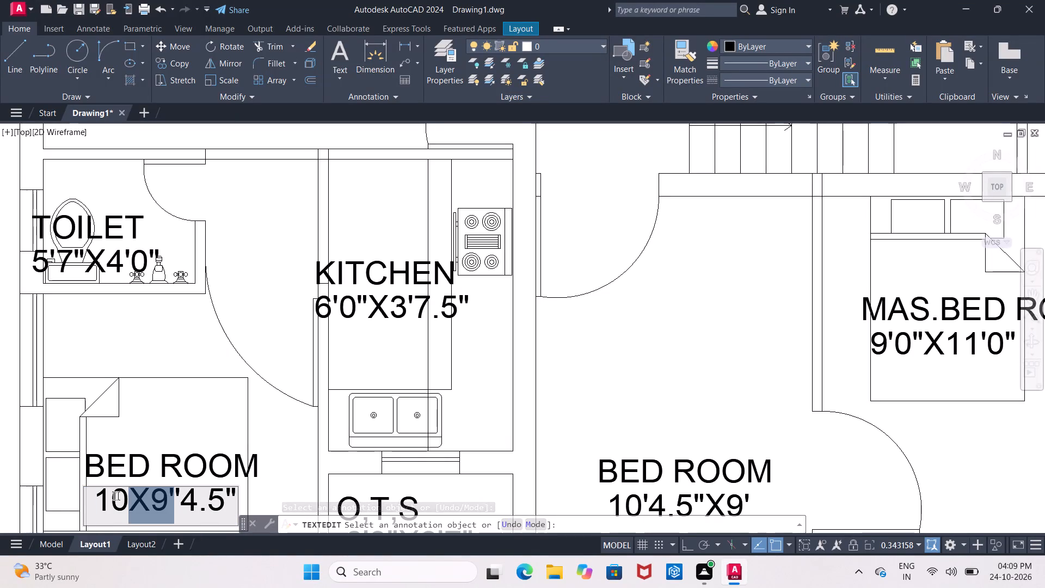
click(229, 498)
click(239, 498)
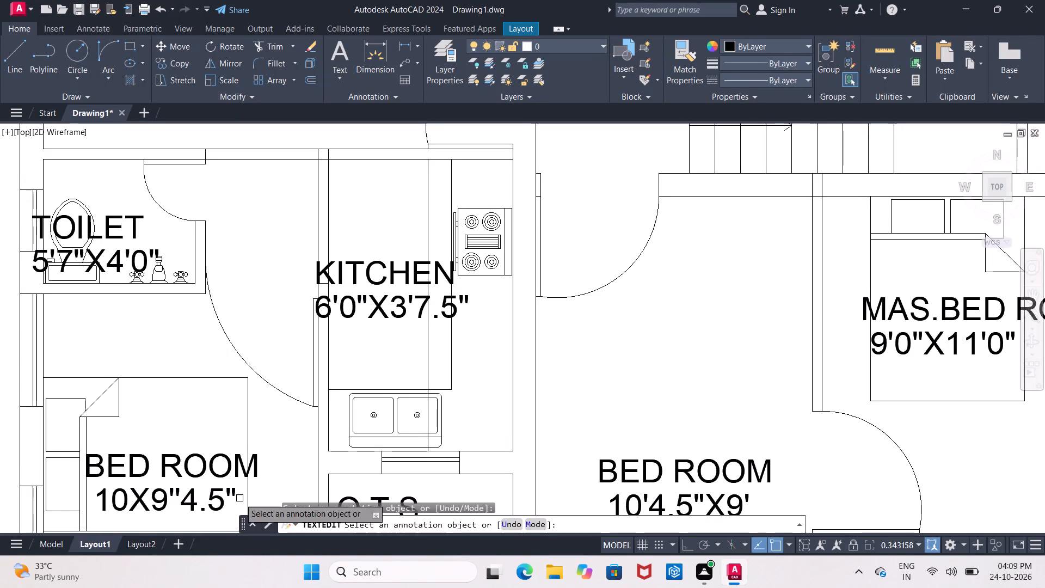
click(238, 495)
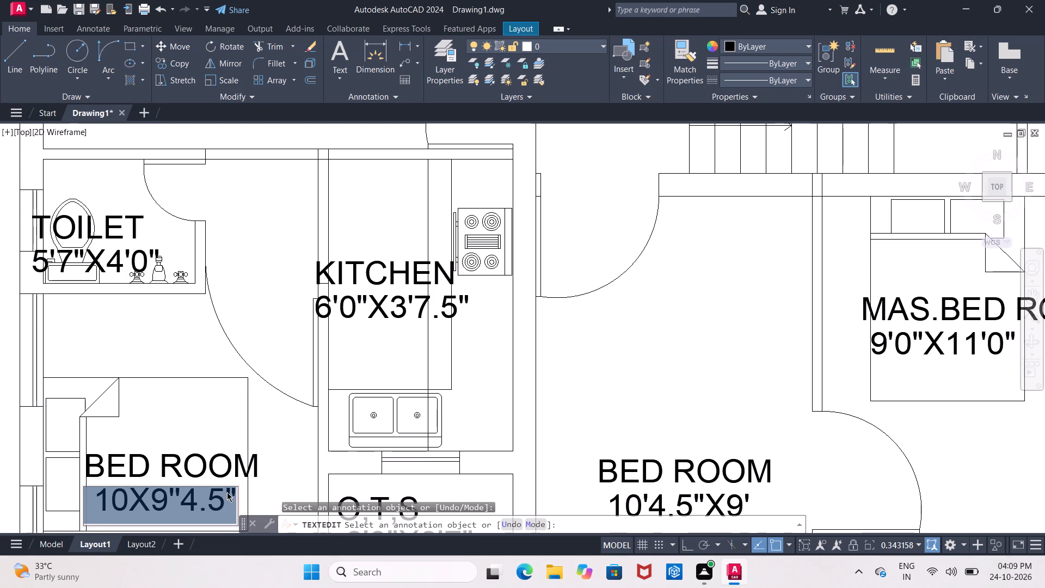
click(227, 492)
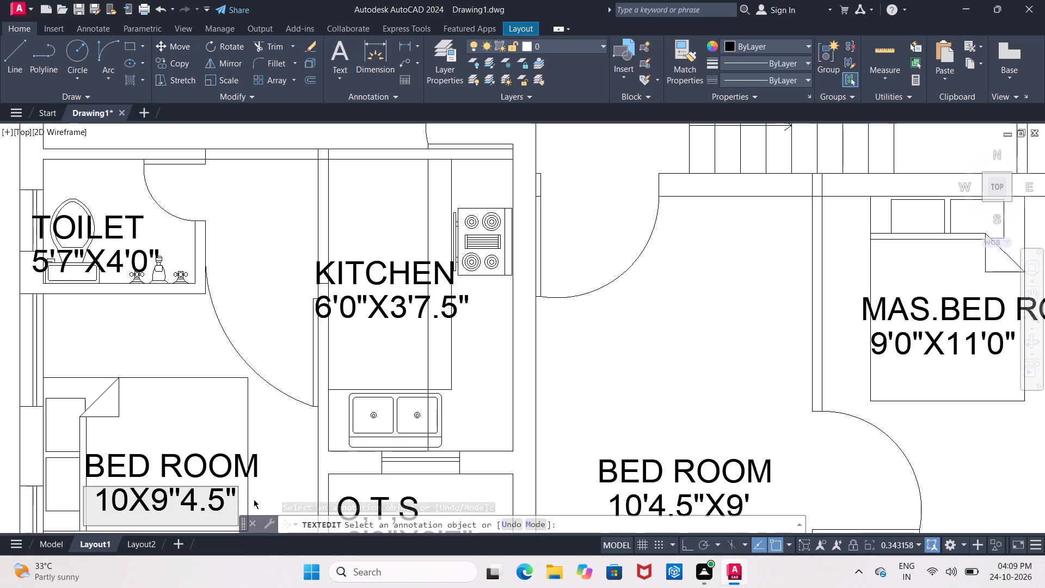
key(BackSpace)
key(BackSpace)
key(BackSpace)
key(BackSpace)
key(BackSpace)
key(BackSpace)
key(BackSpace)
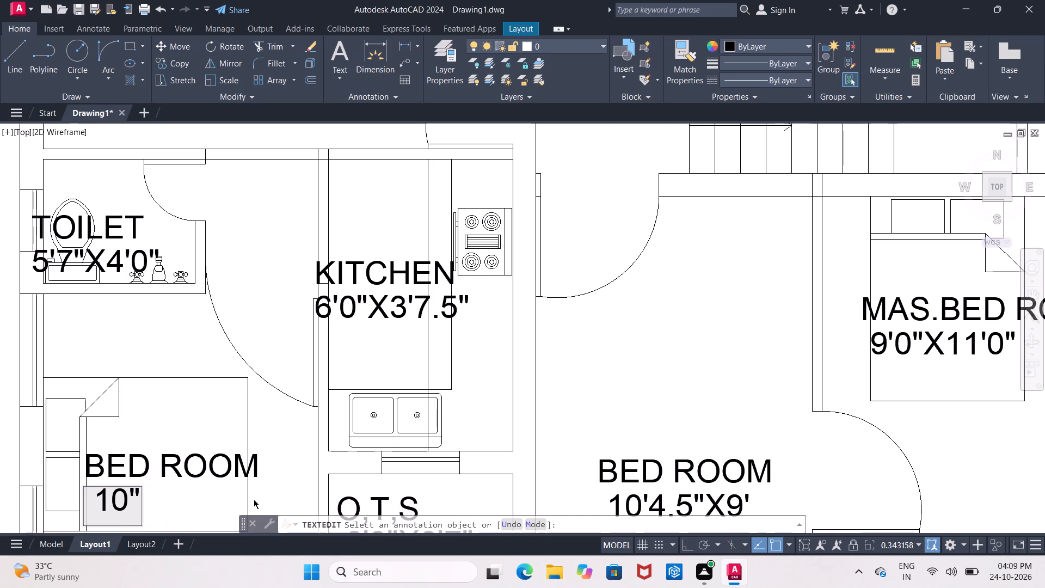
key(BackSpace)
key(BackSpace)
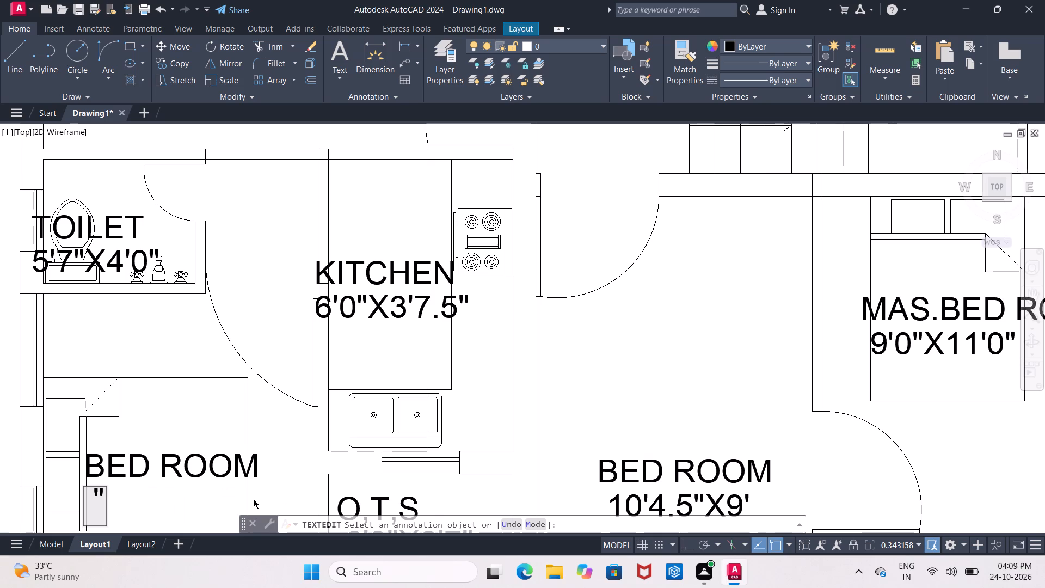
key(9)
text('0)
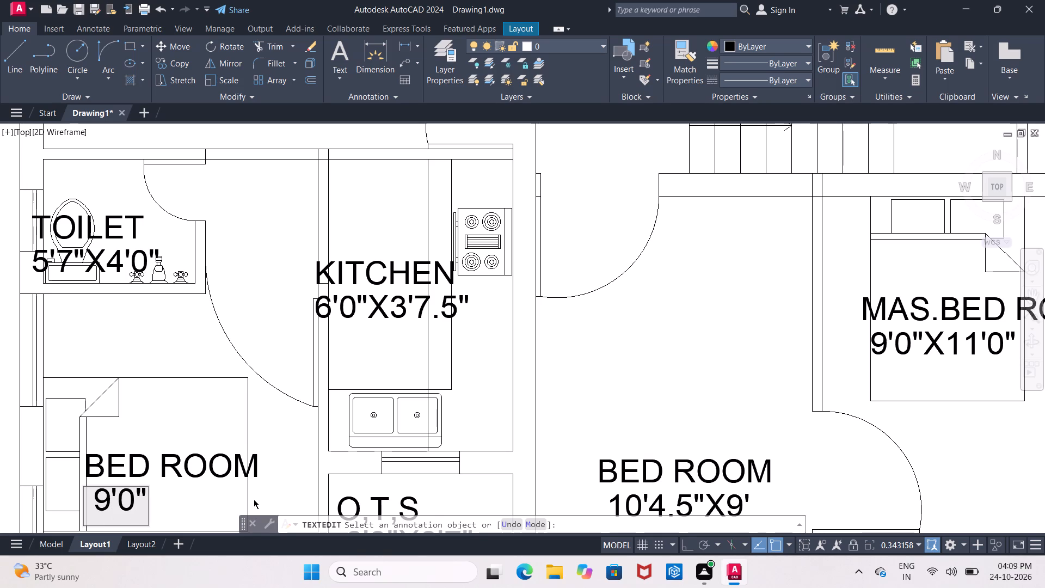
key(apostrophe)
key(BackSpace)
key(shift+quotedbl)
key(x)
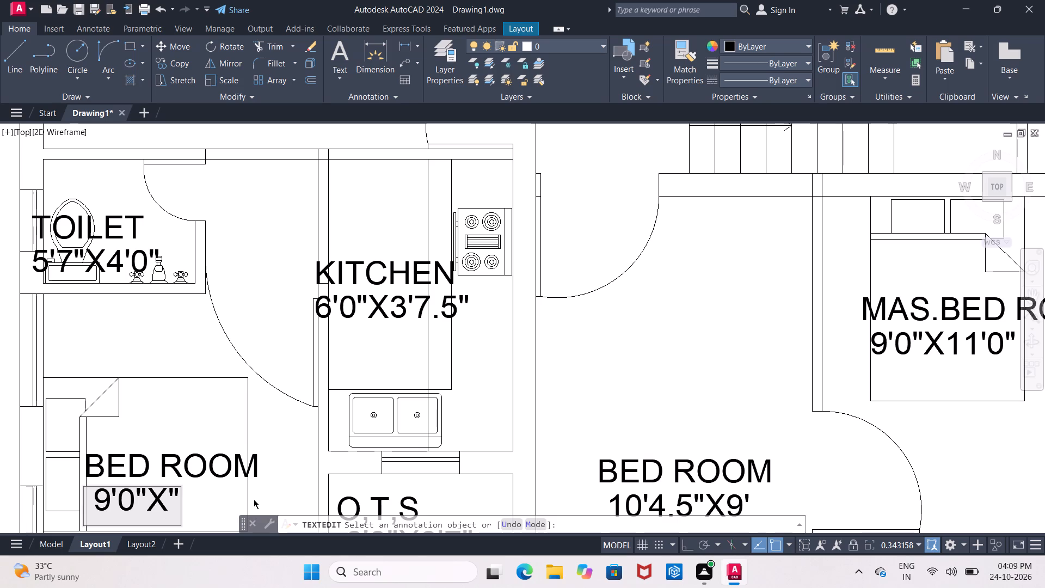
text(9')
key(6)
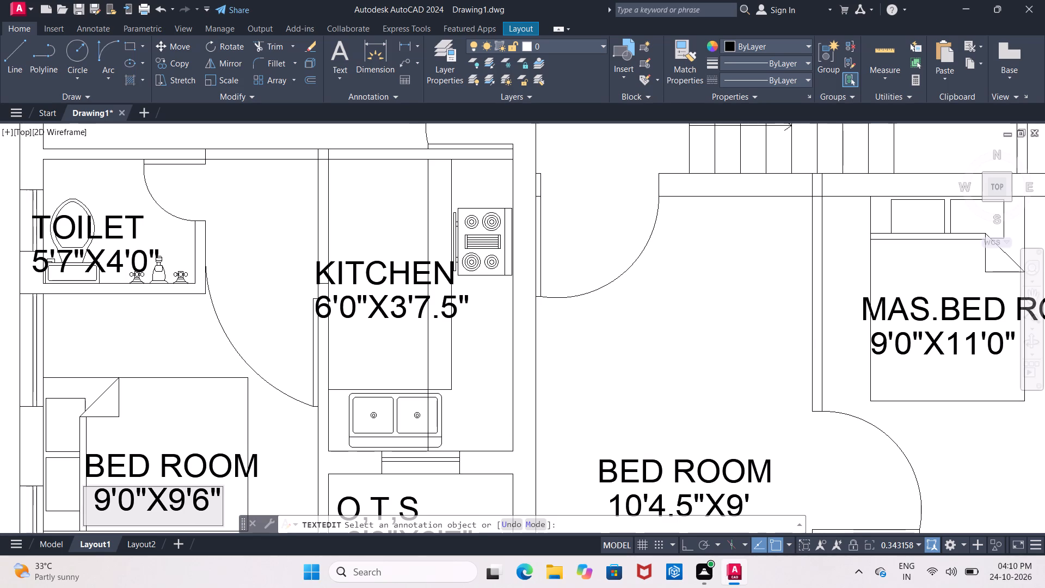
click(1029, 292)
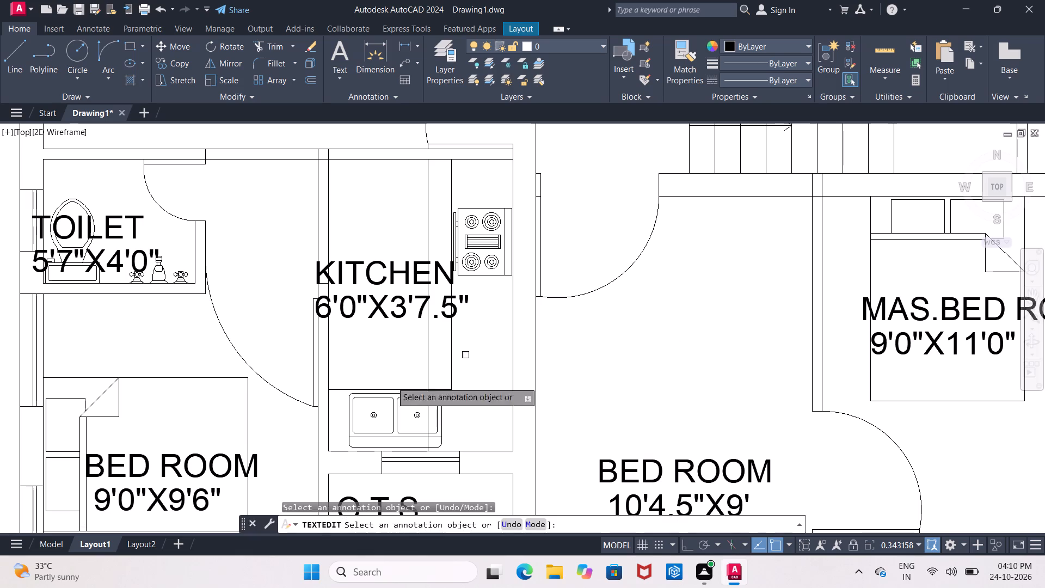
Change the BED ROOM name in the central hall north of the dining table to LIVING/DINING.
click(1025, 293)
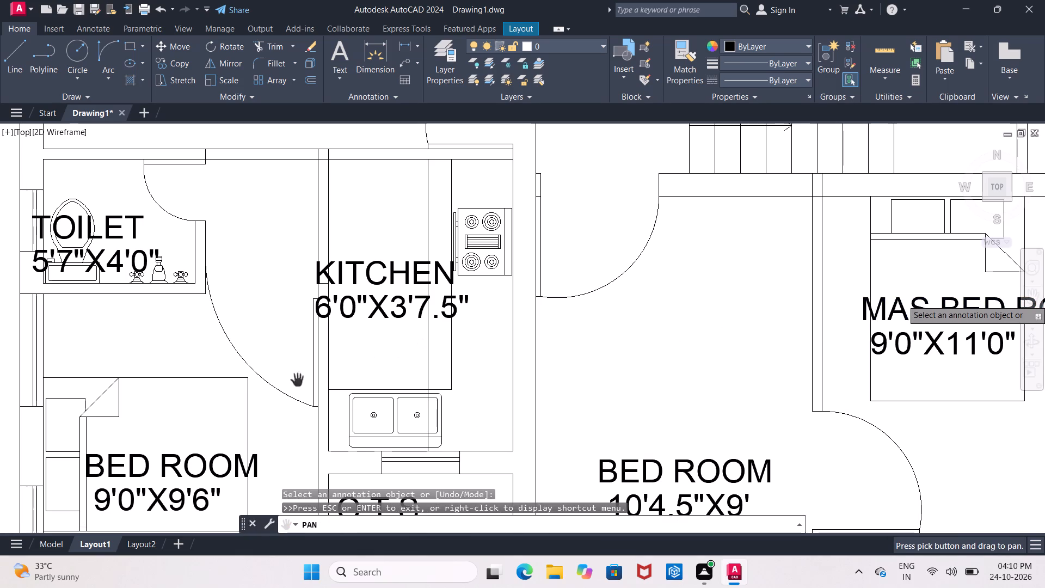
scroll(238, 362, down, 1)
drag(336, 384, 364, 243)
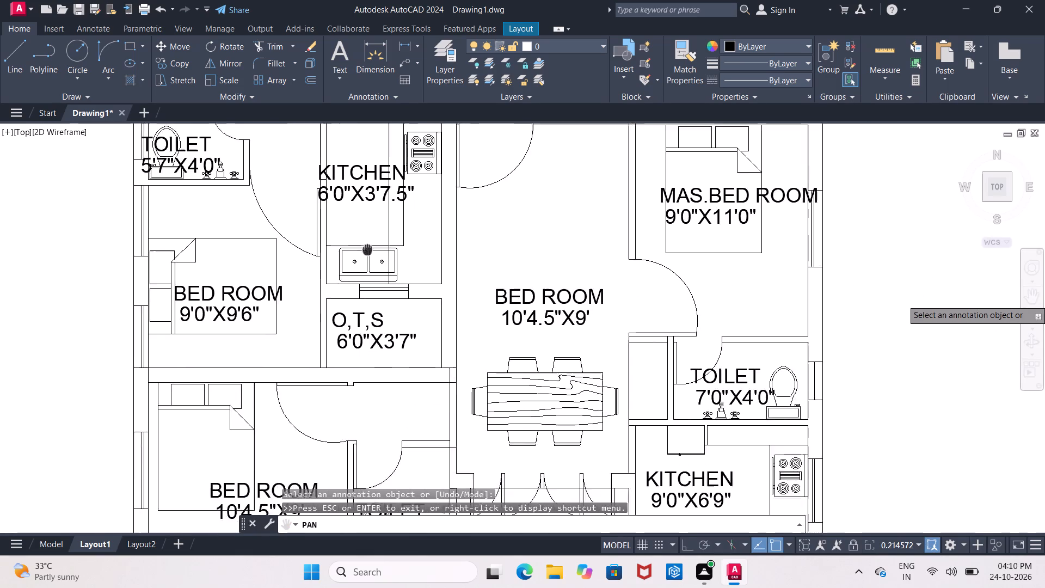
drag(364, 243, 325, 204)
drag(286, 372, 294, 300)
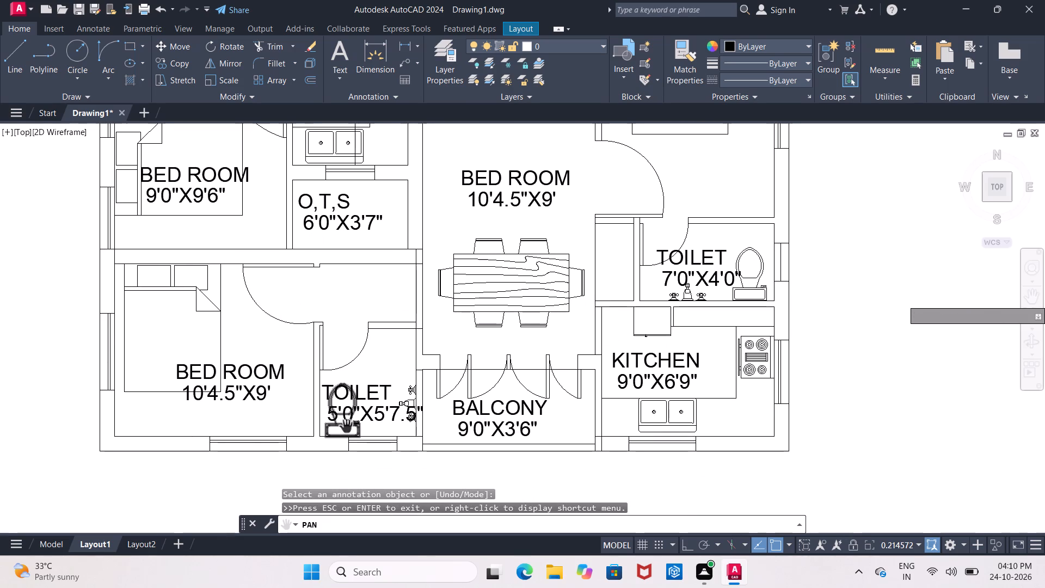
drag(357, 393, 274, 379)
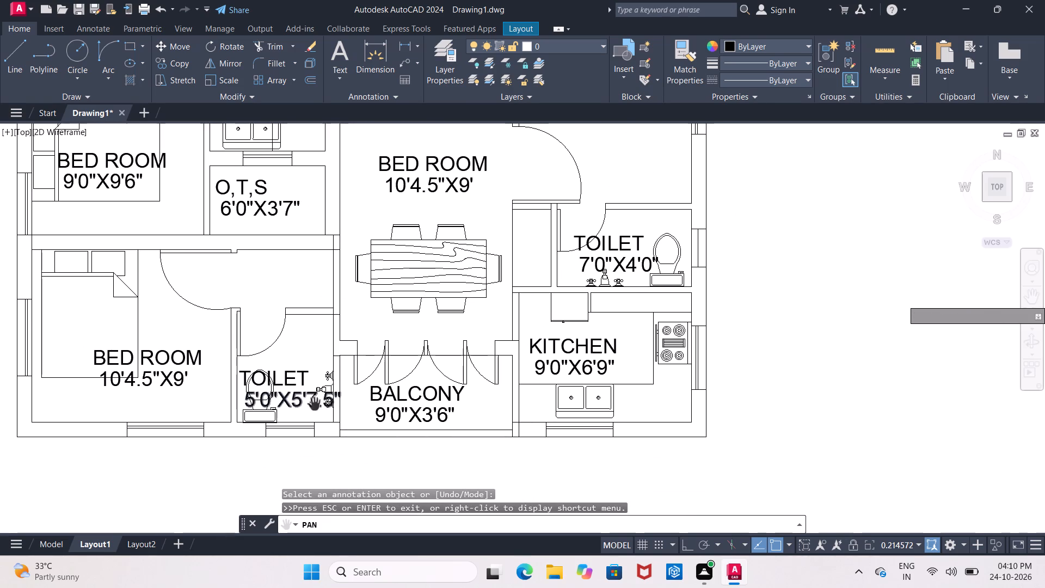
drag(390, 376, 331, 364)
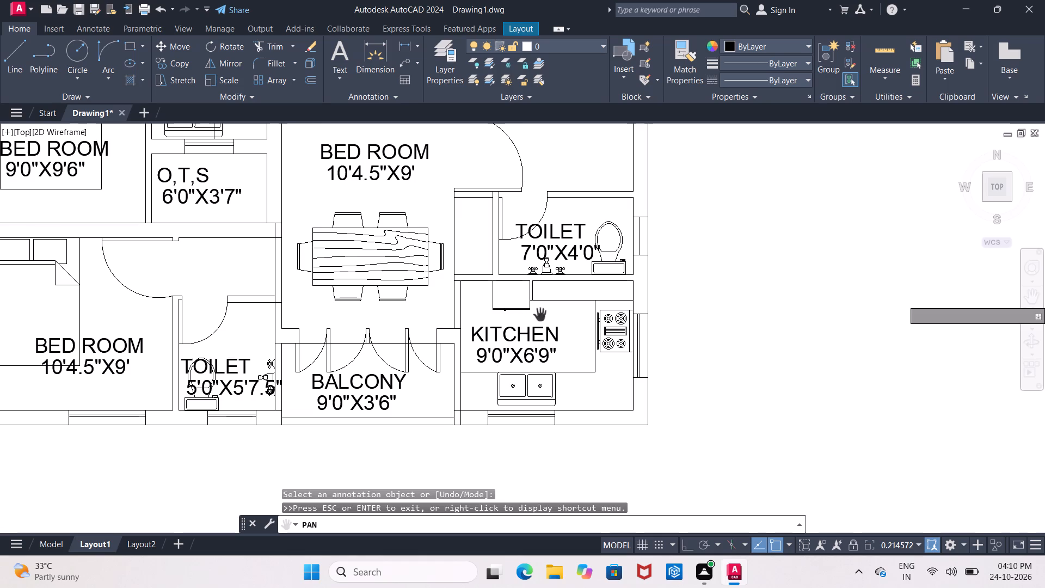
drag(553, 274, 577, 391)
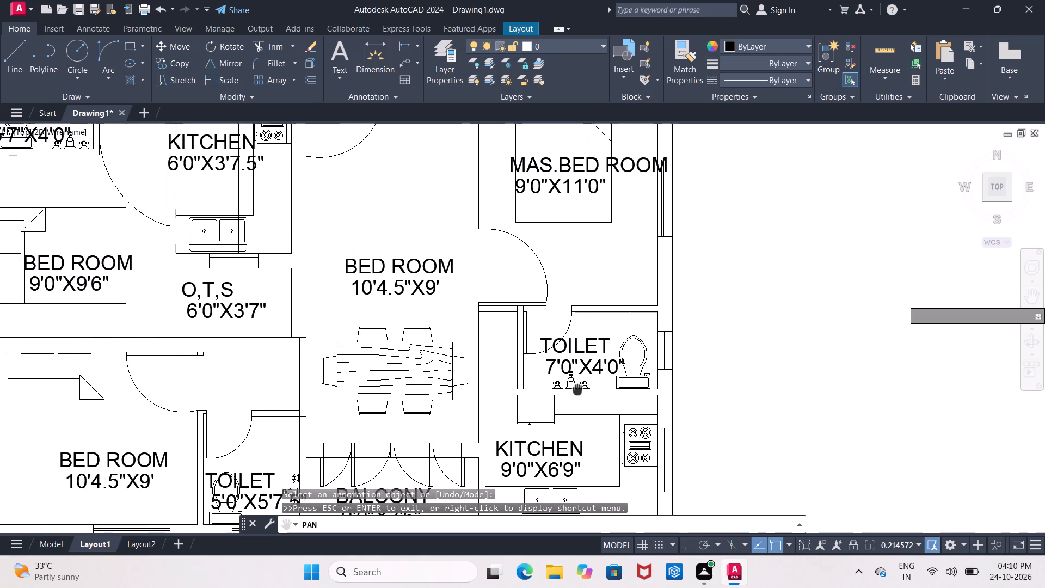
drag(577, 391, 577, 392)
click(426, 276)
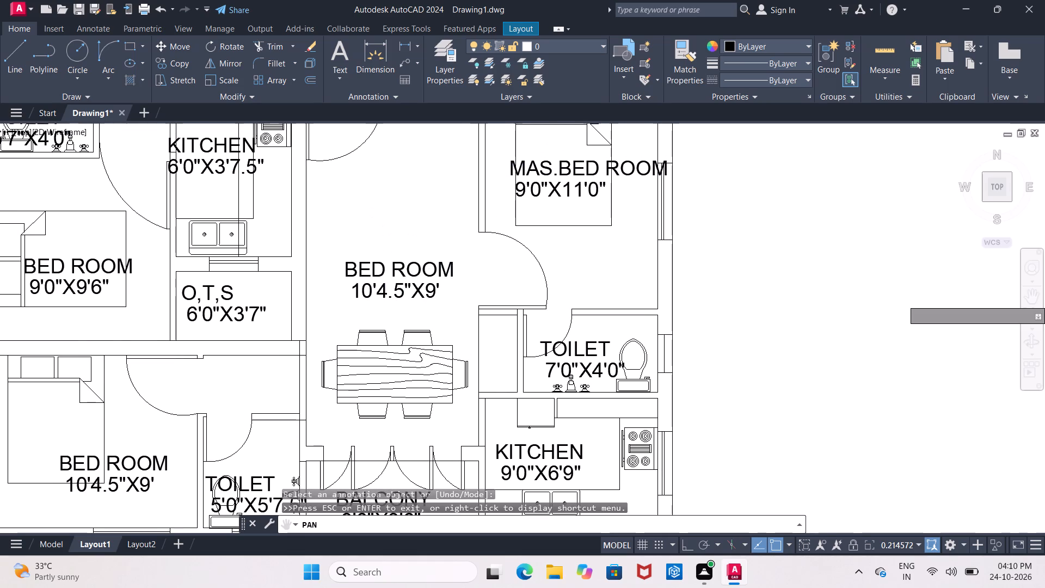
right_drag(408, 274, 417, 275)
click(448, 289)
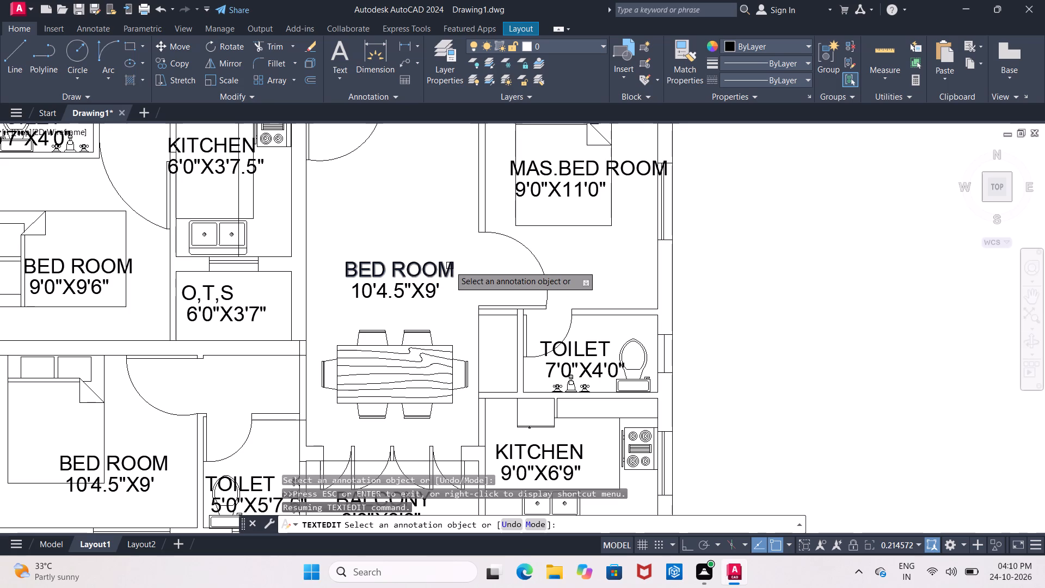
click(450, 266)
click(460, 270)
drag(453, 270, 403, 272)
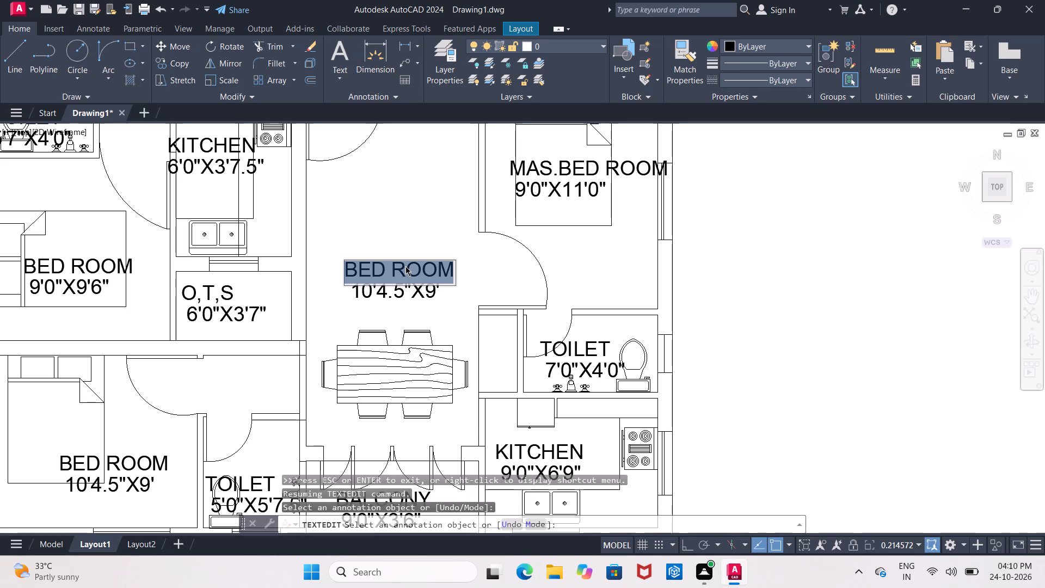
text(LIVING)
text(/DINING)
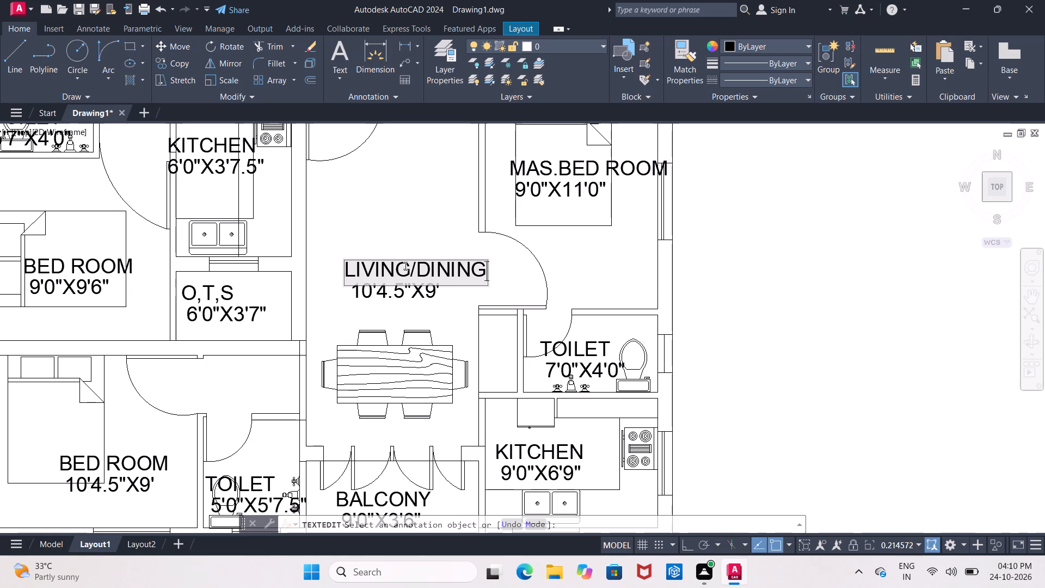
Change the size text under the LIVING/DINING name north of the dining table to 9'0"X18'6".
click(436, 293)
click(432, 290)
drag(431, 290, 380, 293)
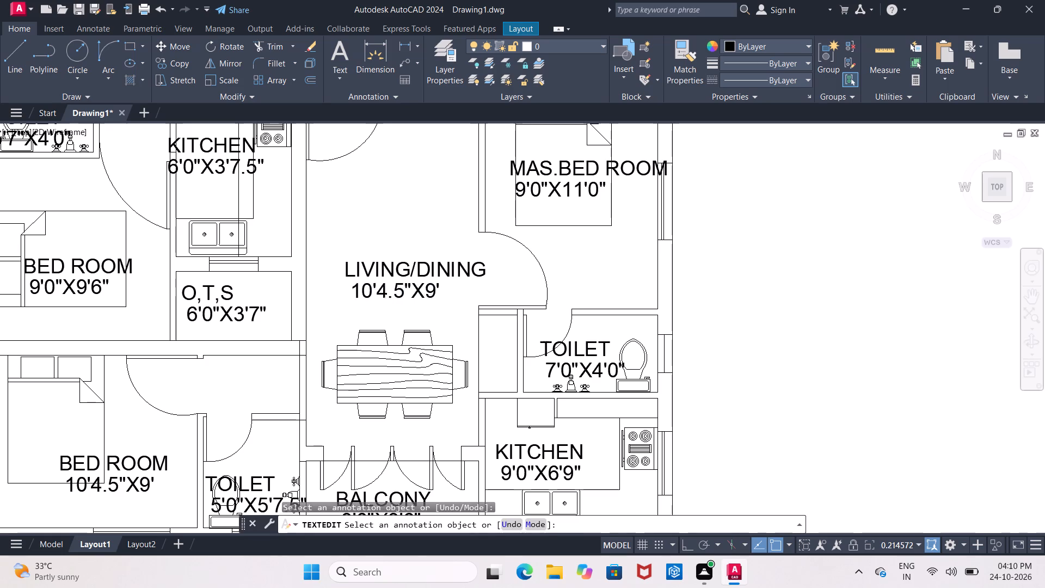
drag(380, 293, 372, 293)
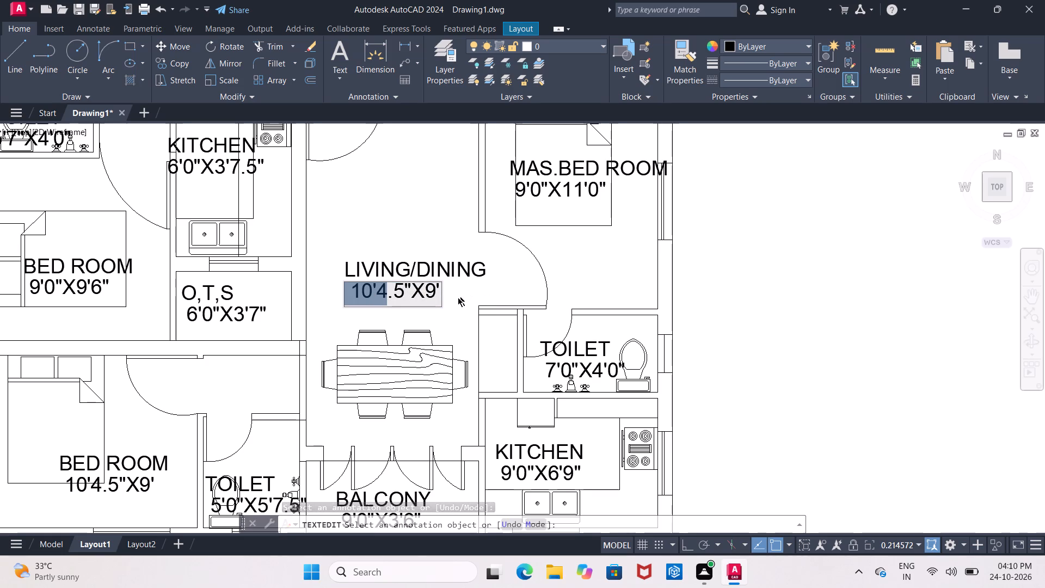
click(444, 291)
double_click(438, 291)
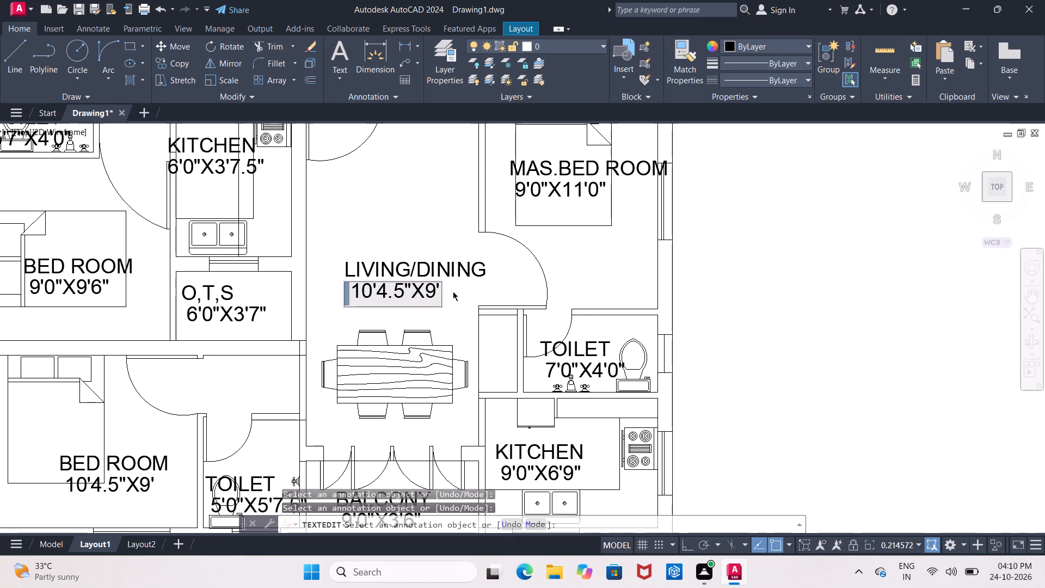
click(440, 294)
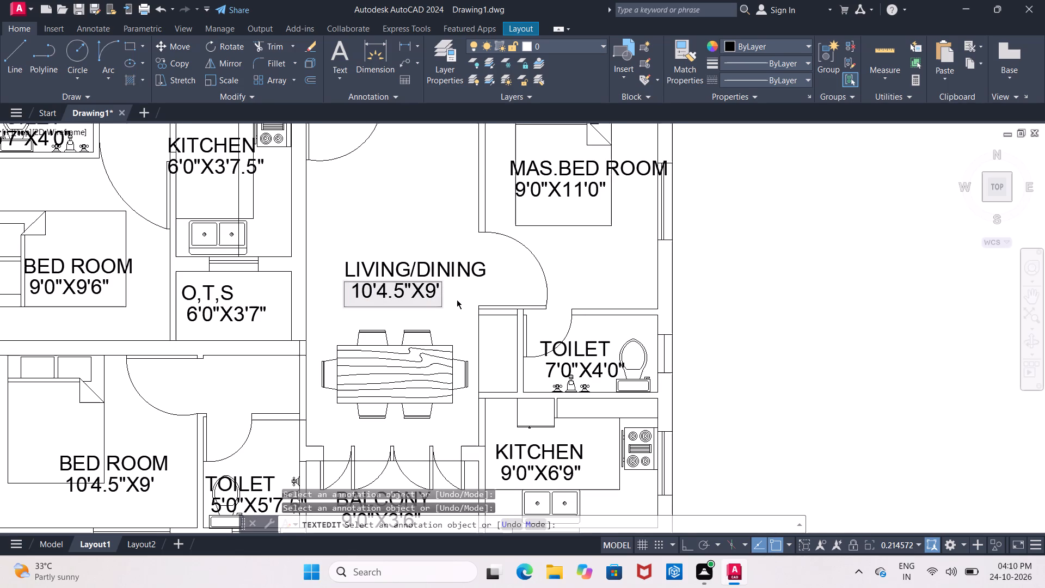
key(BackSpace)
key(BackSpace)
key(BackSpace)
key(BackSpace)
key(BackSpace)
key(BackSpace)
key(BackSpace)
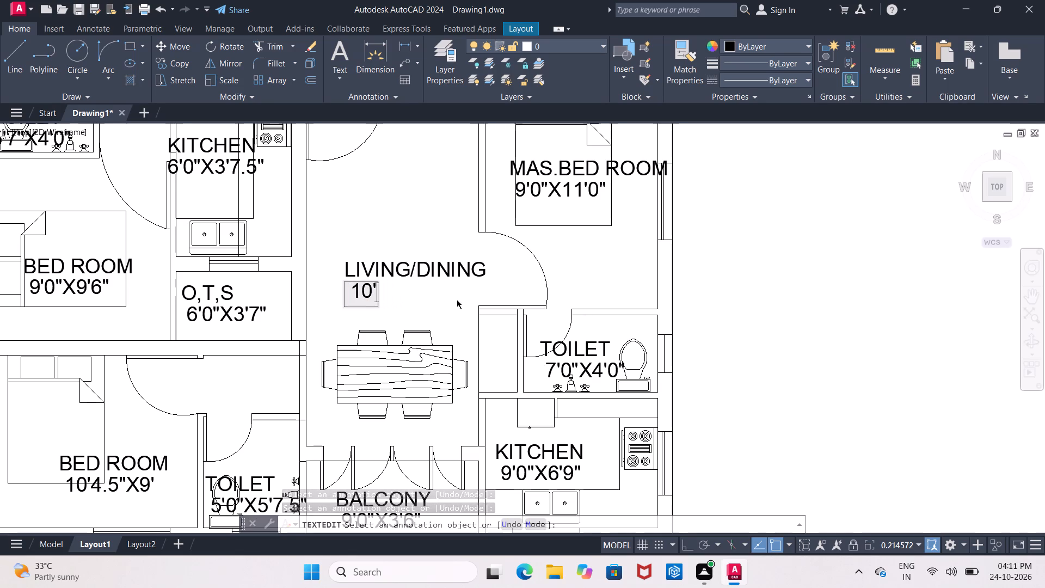
key(BackSpace)
key(BackSpace)
key(BackSpace)
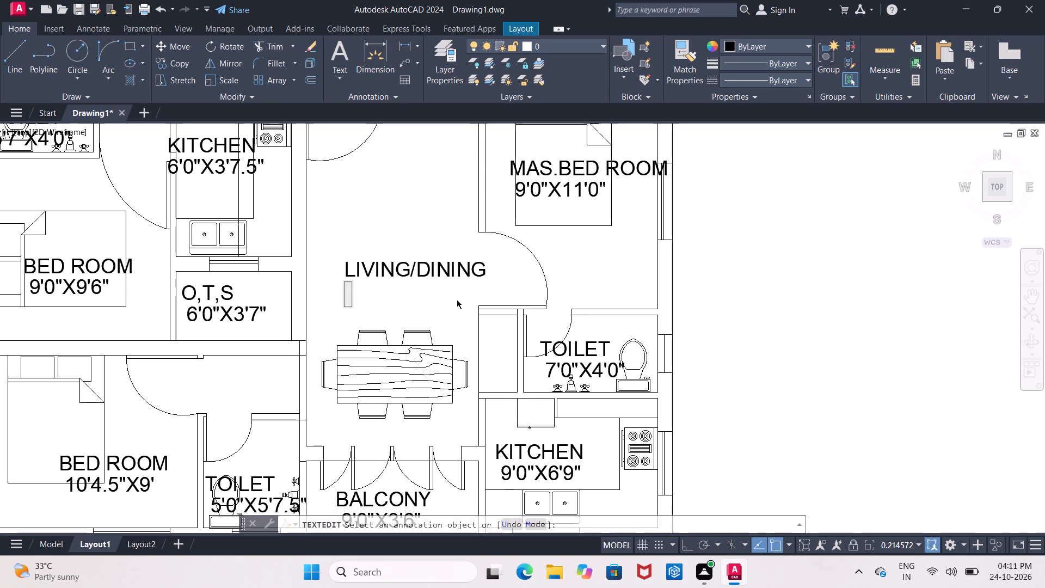
key(9)
text('0)
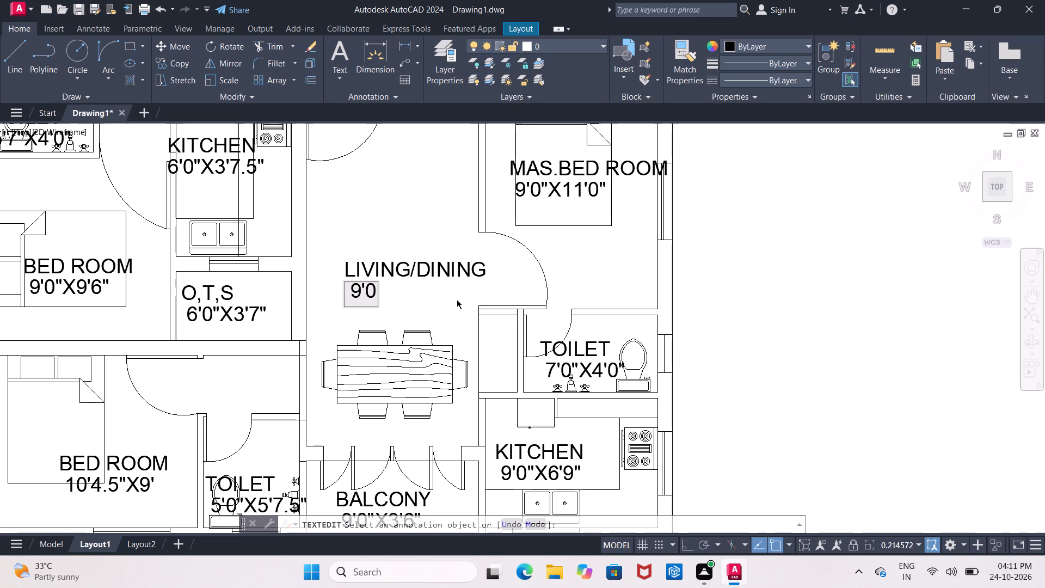
key(x)
text(18')
key(6)
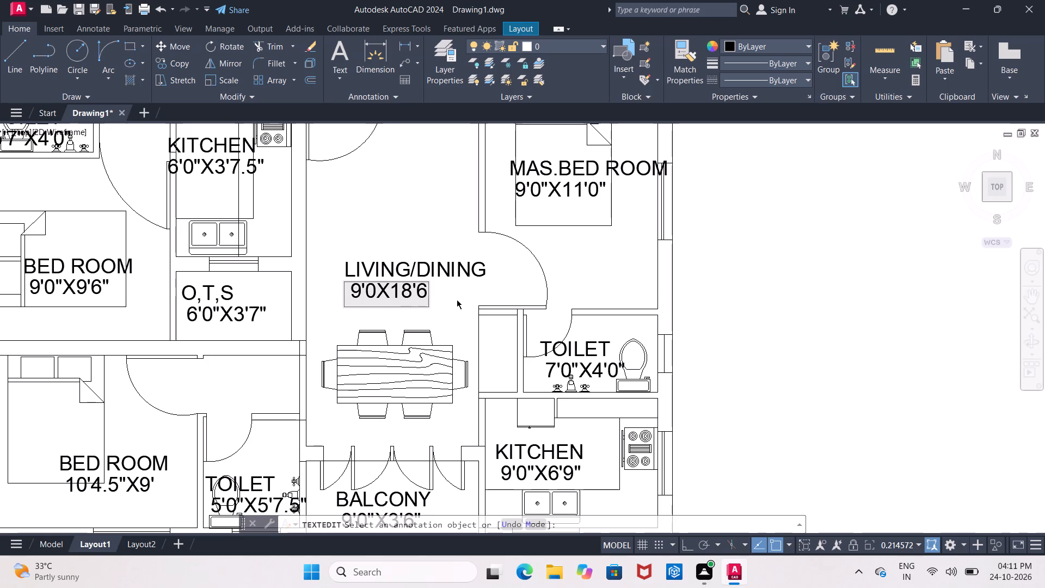
key(Left)
key(Left)
key(Left)
key(Left)
key(Left)
key(apostrophe)
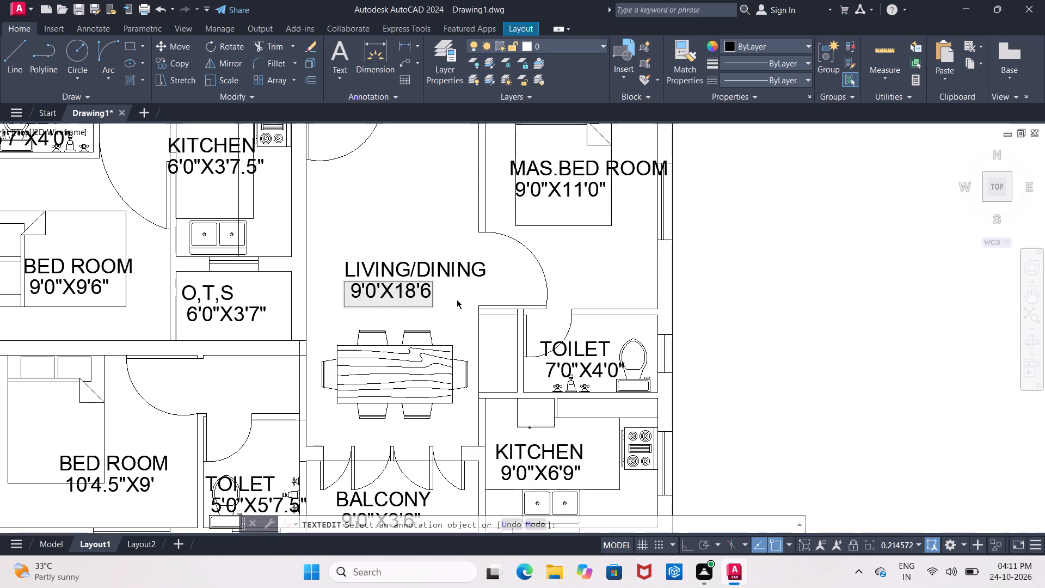
key(BackSpace)
key(shift+quotedbl)
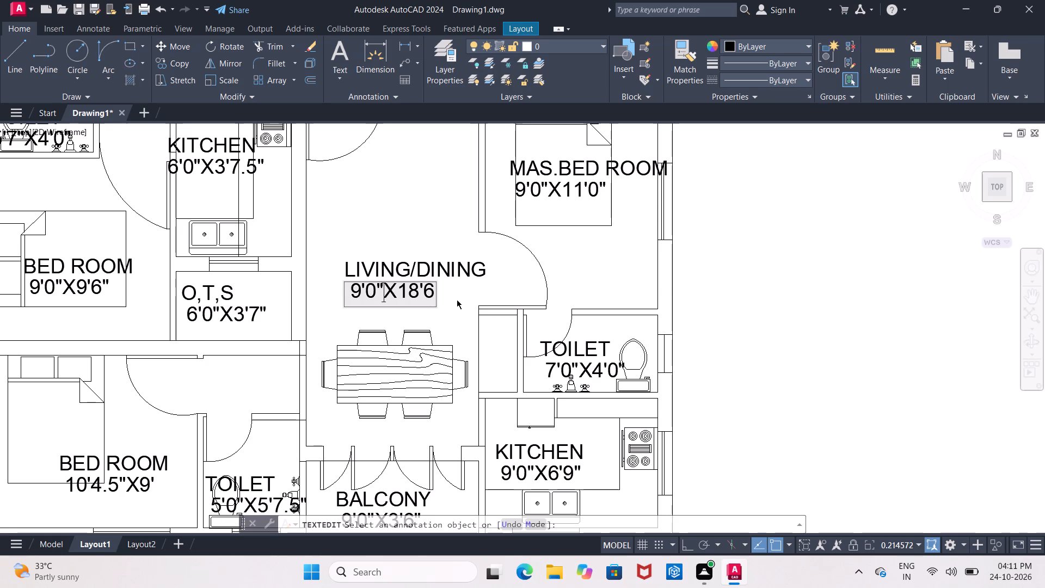
key(Right)
key(Right)
key(Right)
key(Right)
key(Right)
key(apostrophe)
key(BackSpace)
key(shift+quotedbl)
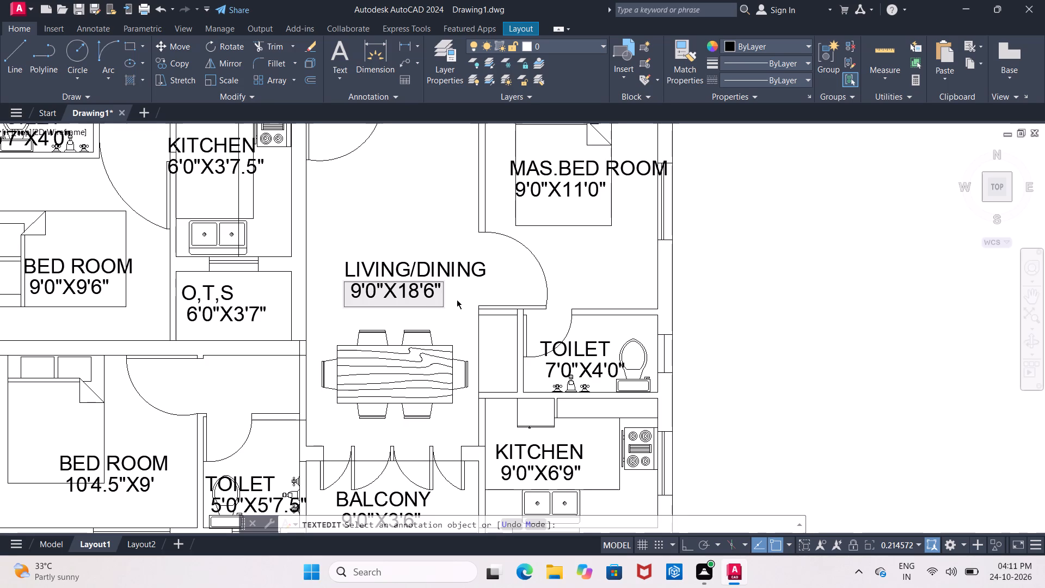
click(1032, 292)
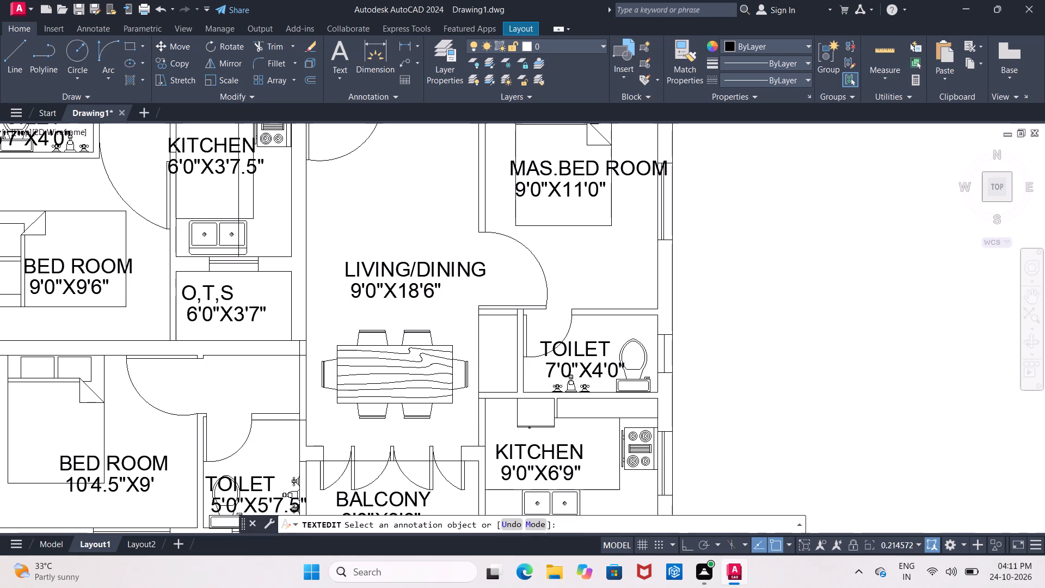
Change the BED ROOM name to MAS BED ROOM in the bedroom west of the northern LIVING/DINING hall, beside the small bathroom.
click(1028, 291)
drag(477, 239, 433, 298)
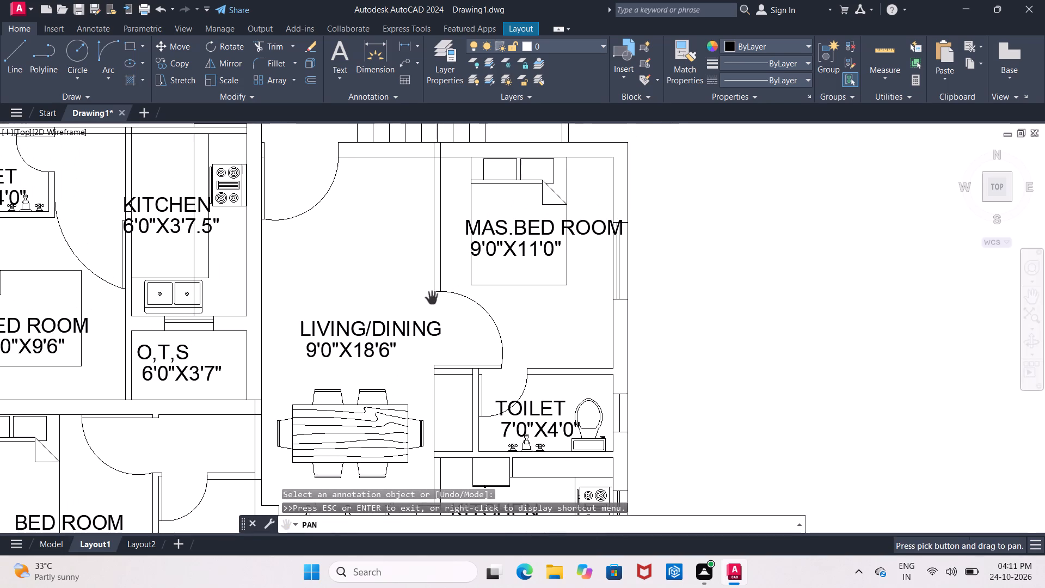
drag(539, 205, 465, 347)
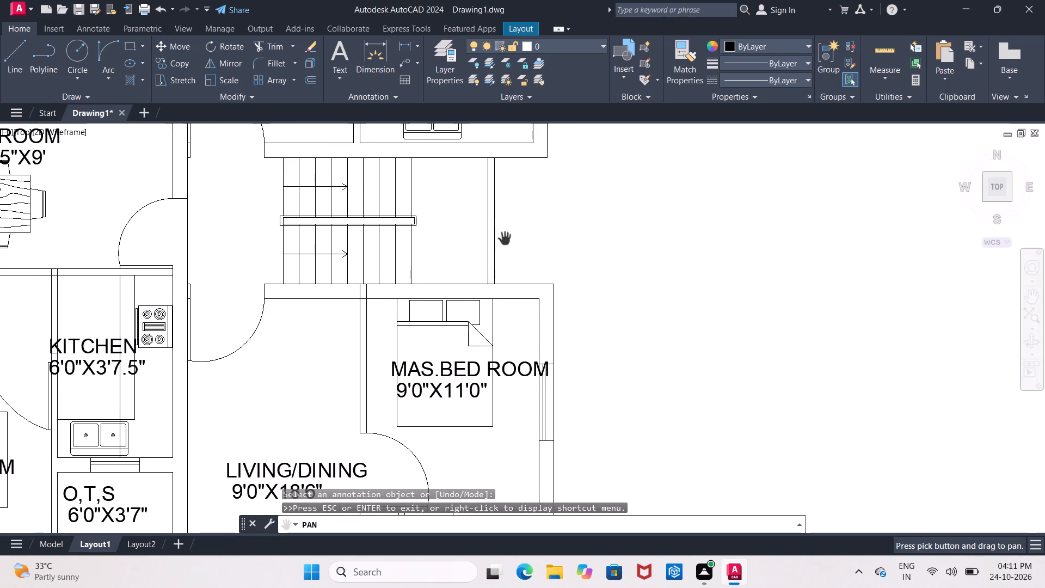
drag(440, 160, 518, 365)
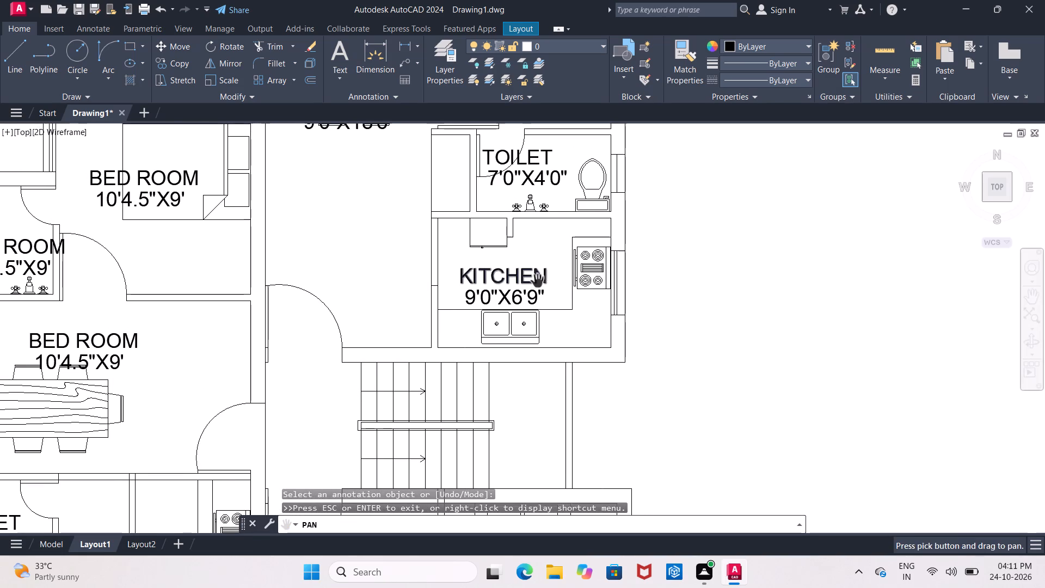
drag(503, 272, 502, 379)
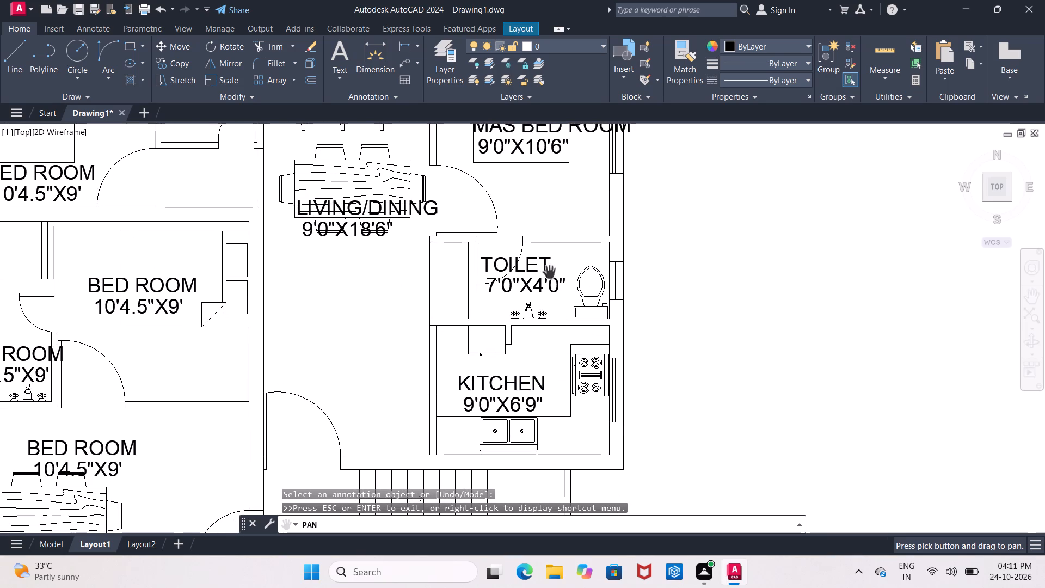
drag(554, 232, 561, 371)
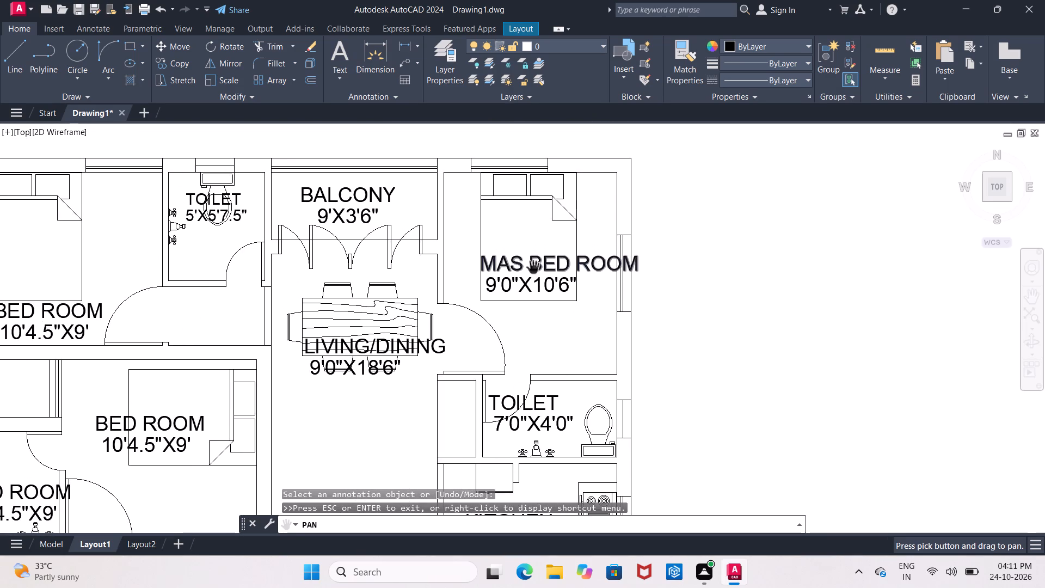
drag(484, 247, 506, 286)
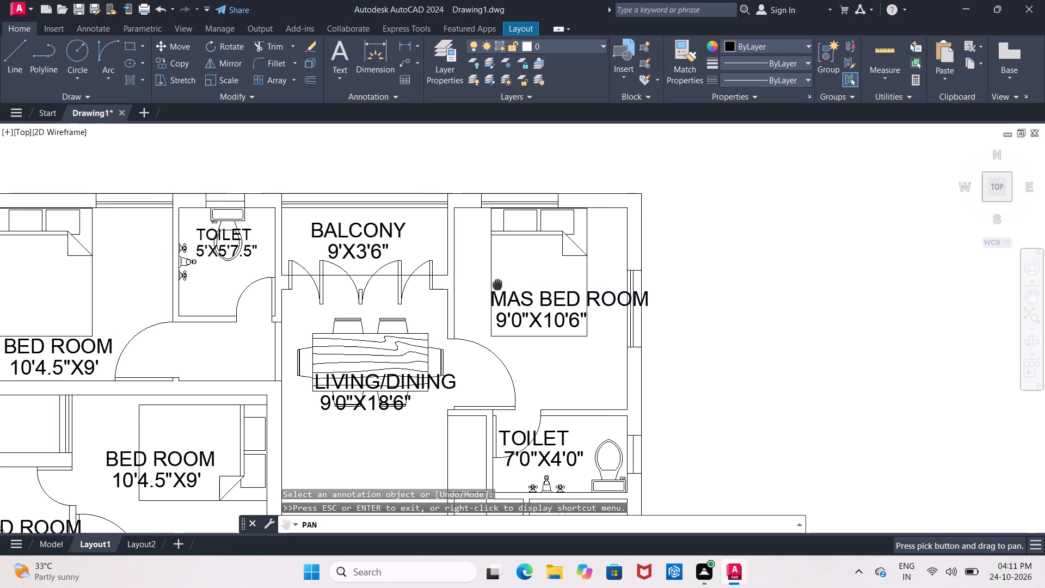
drag(506, 286, 646, 311)
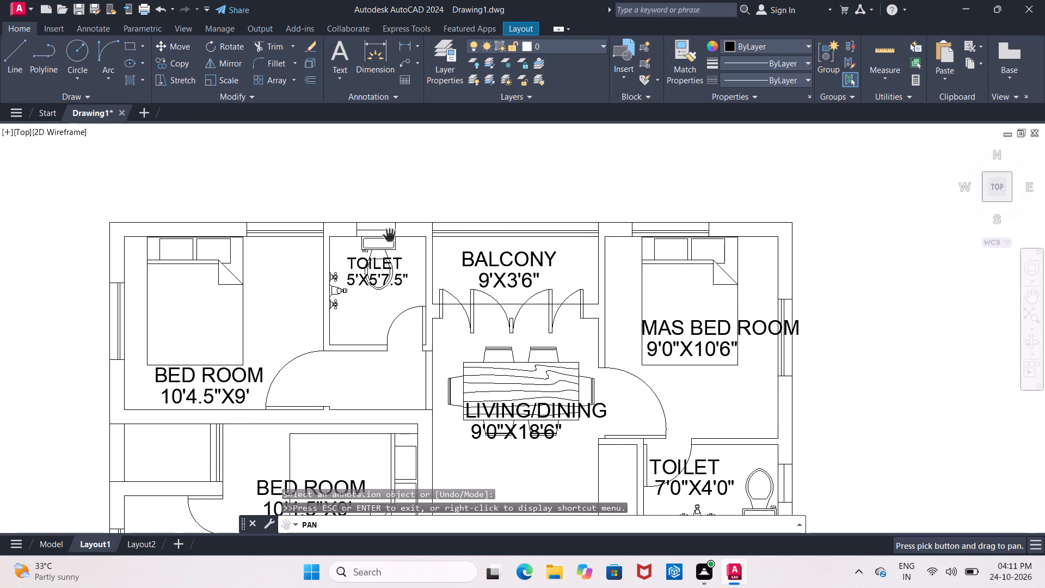
drag(386, 250, 607, 191)
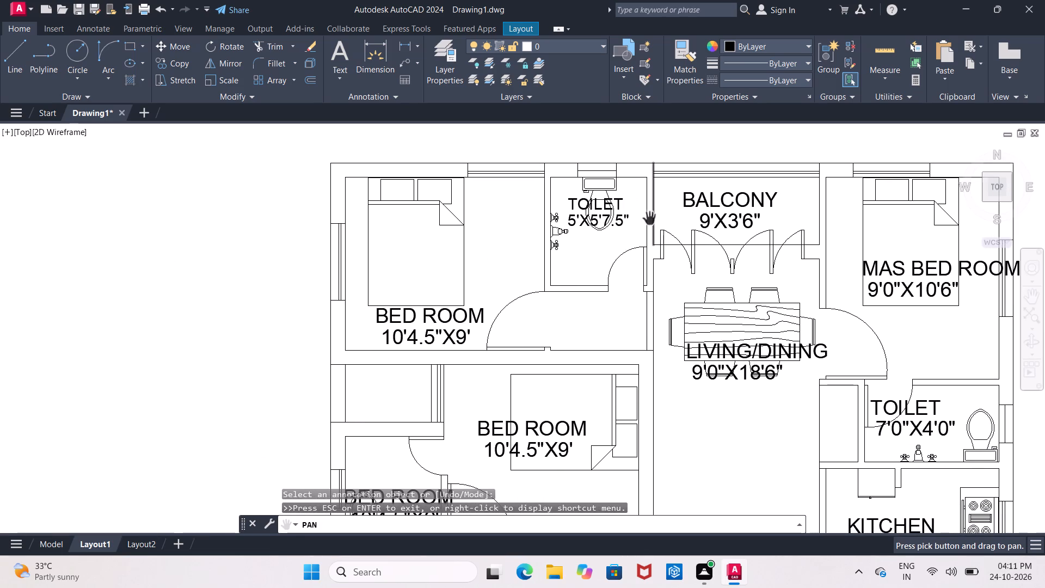
drag(420, 299, 453, 144)
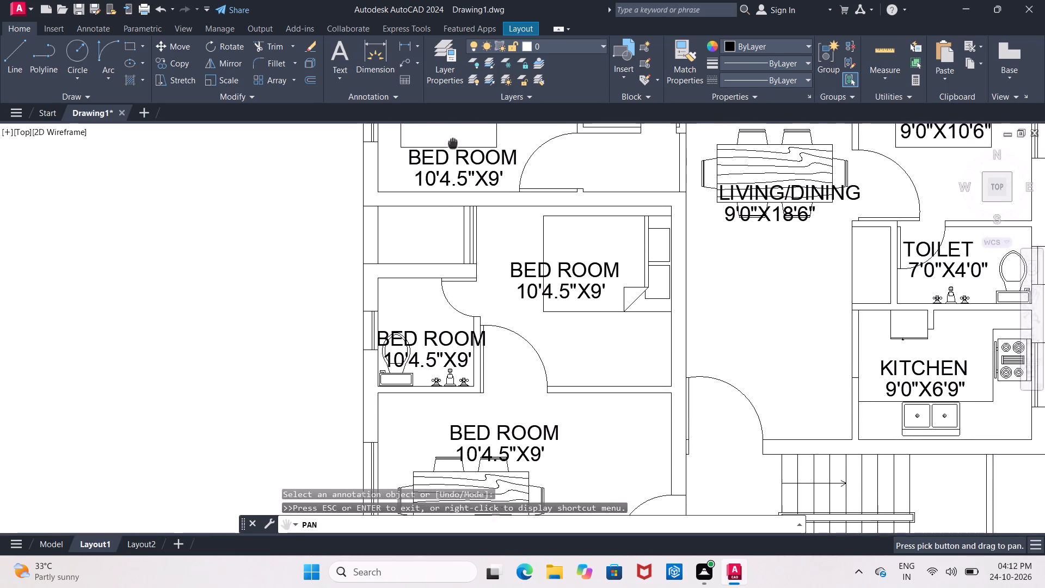
drag(453, 144, 454, 160)
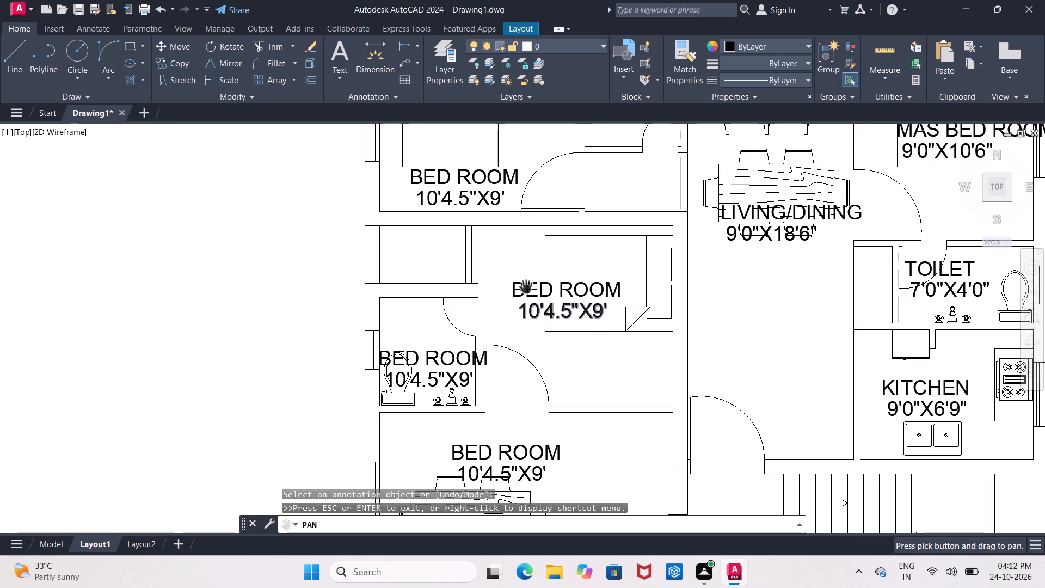
click(601, 294)
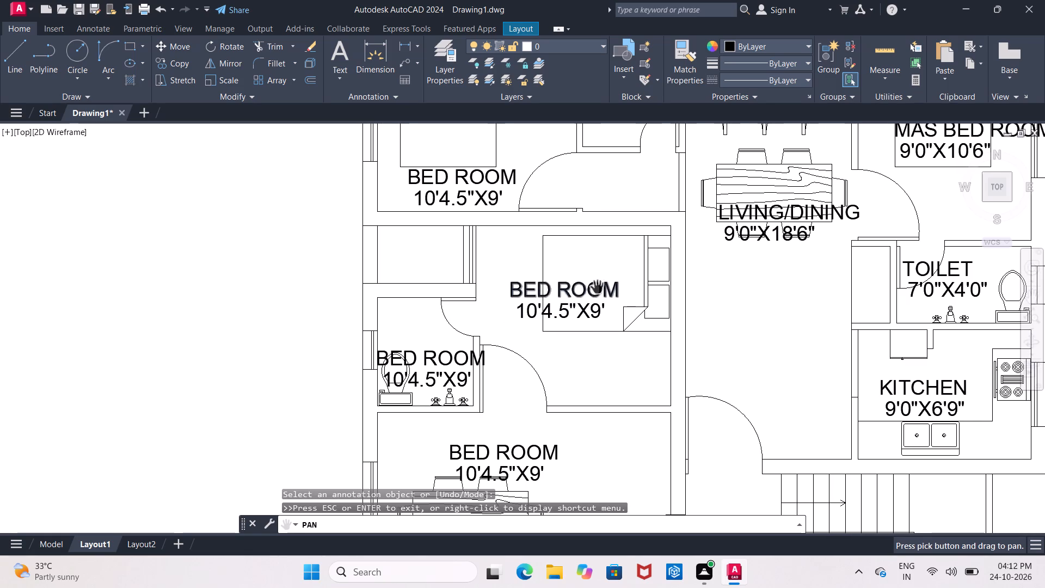
right_click(594, 285)
click(642, 291)
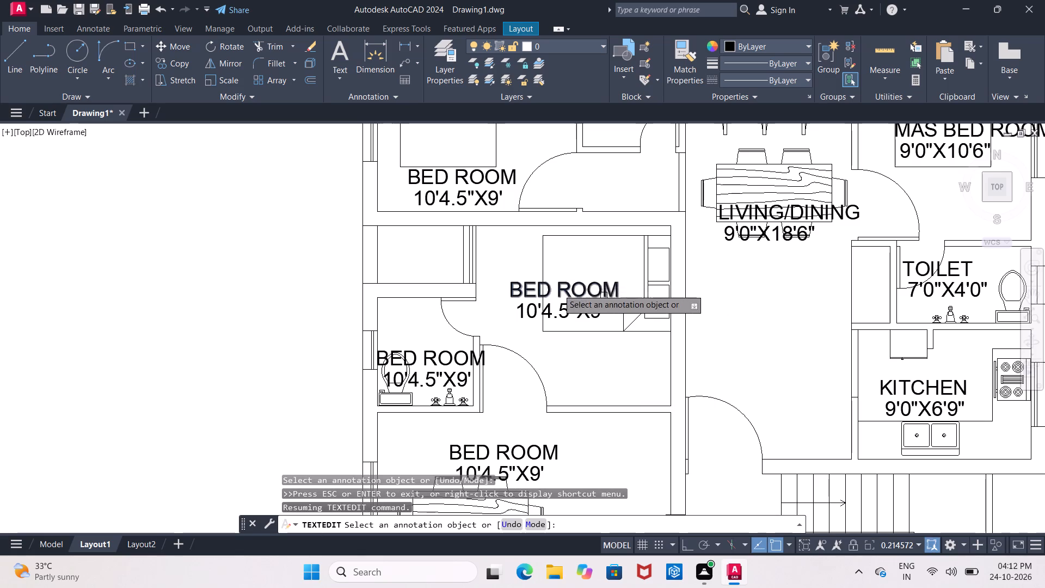
click(509, 286)
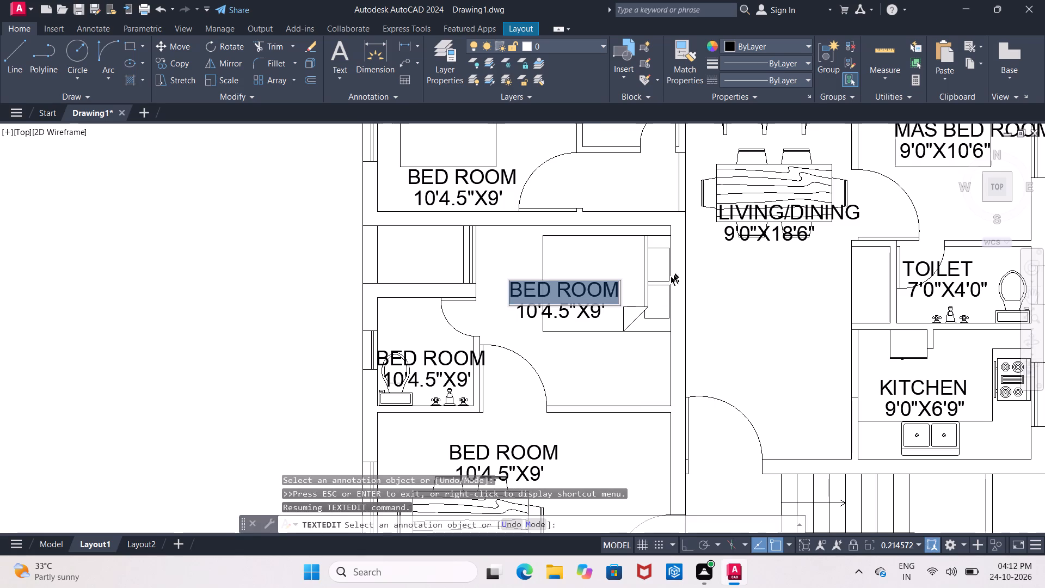
click(618, 289)
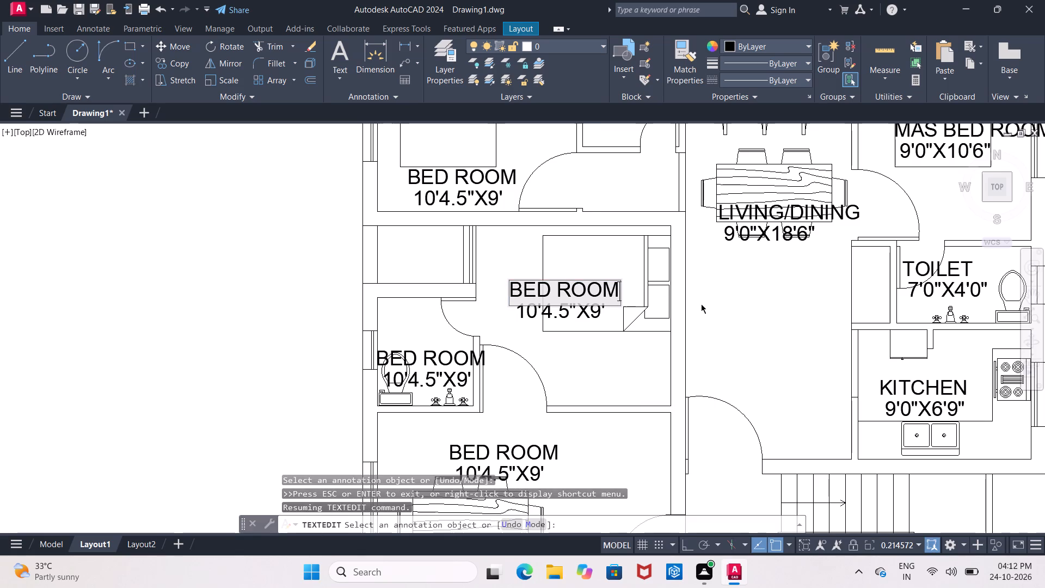
key(Left)
key(Left)
key(Left)
key(Left)
key(Left)
key(Left)
key(Left)
key(Left)
key(Left)
key(Left)
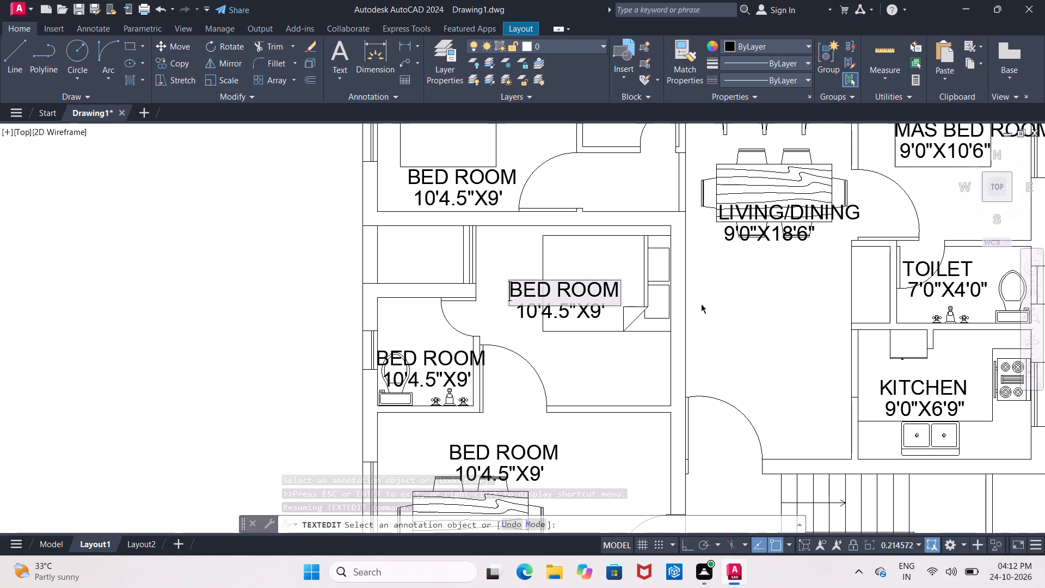
text(MAS)
key(space)
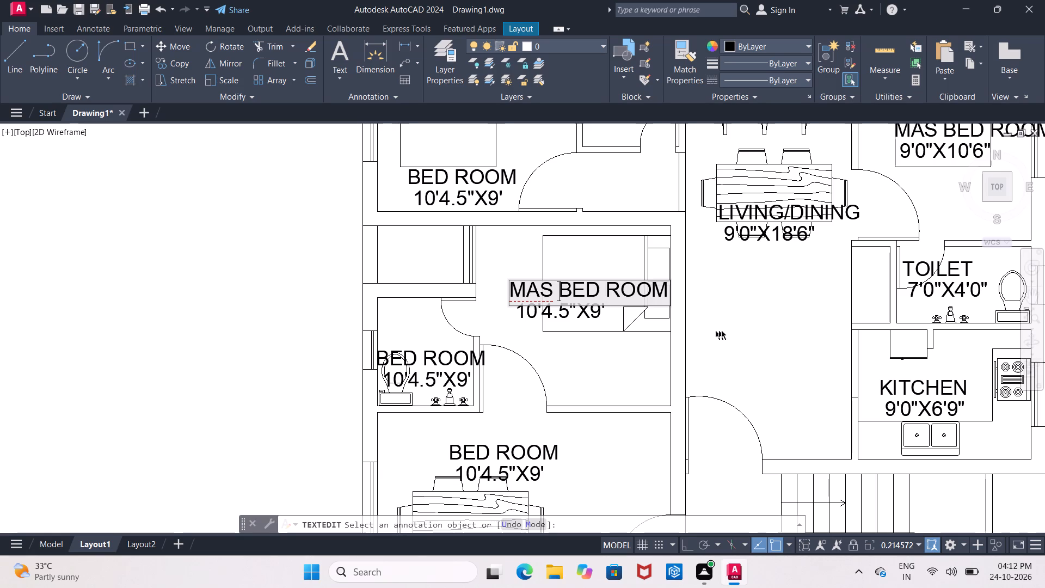
click(569, 315)
Change the size text under the MAS BED ROOM name beside the small western bathroom to 10'0"X9'4.5".
click(563, 313)
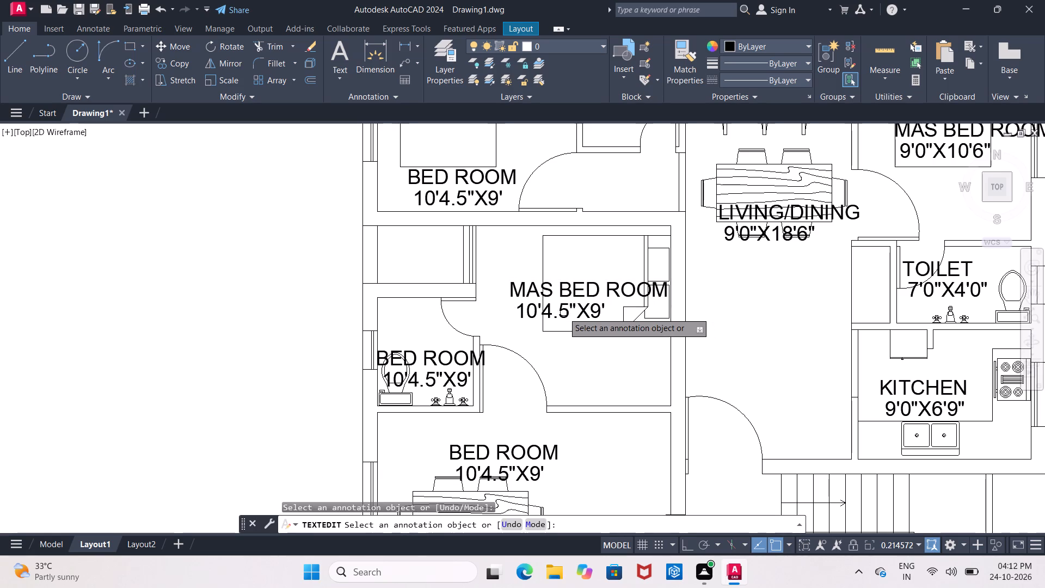
click(603, 306)
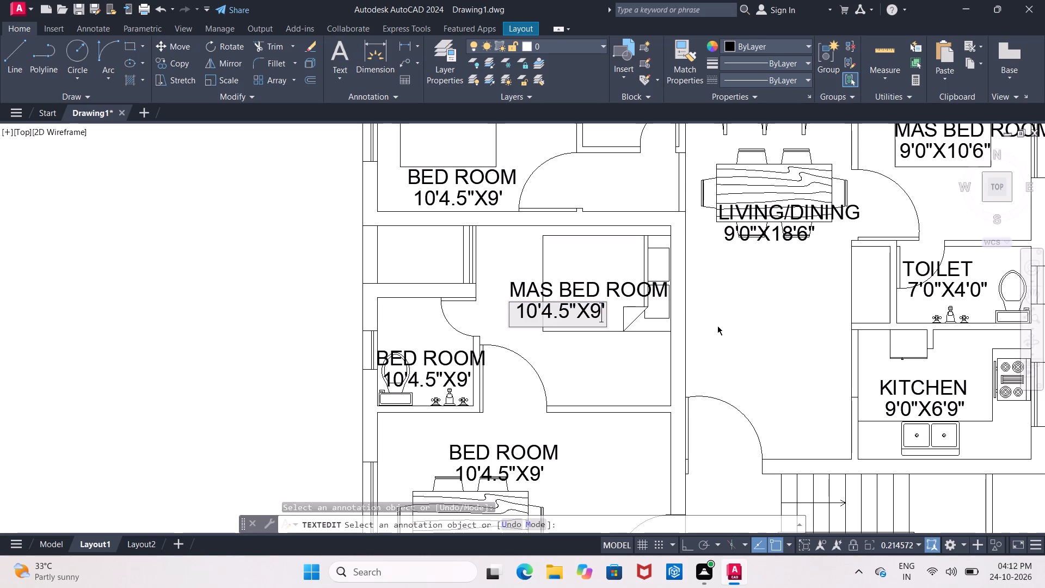
key(Right)
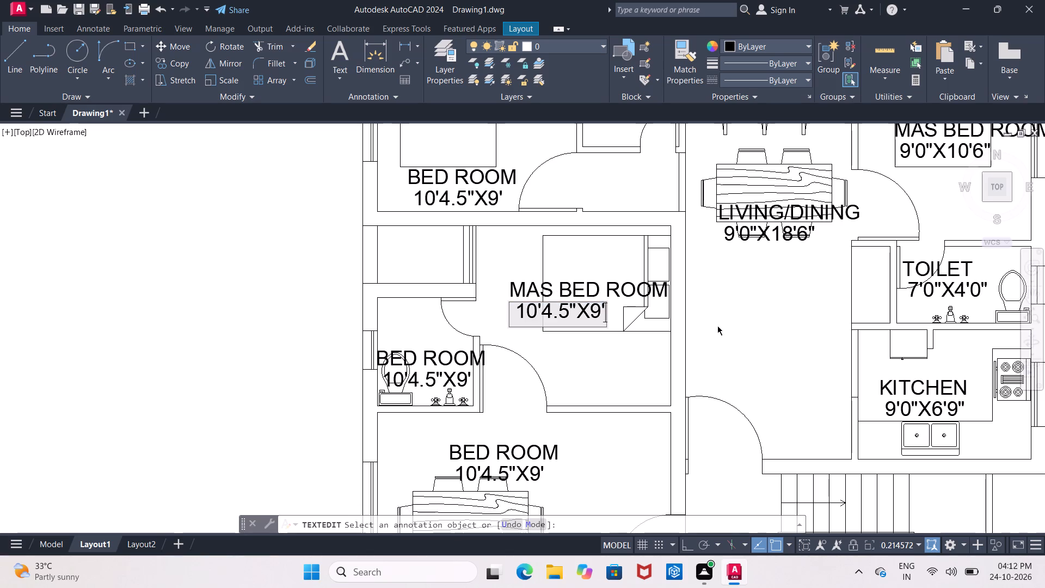
text(40)
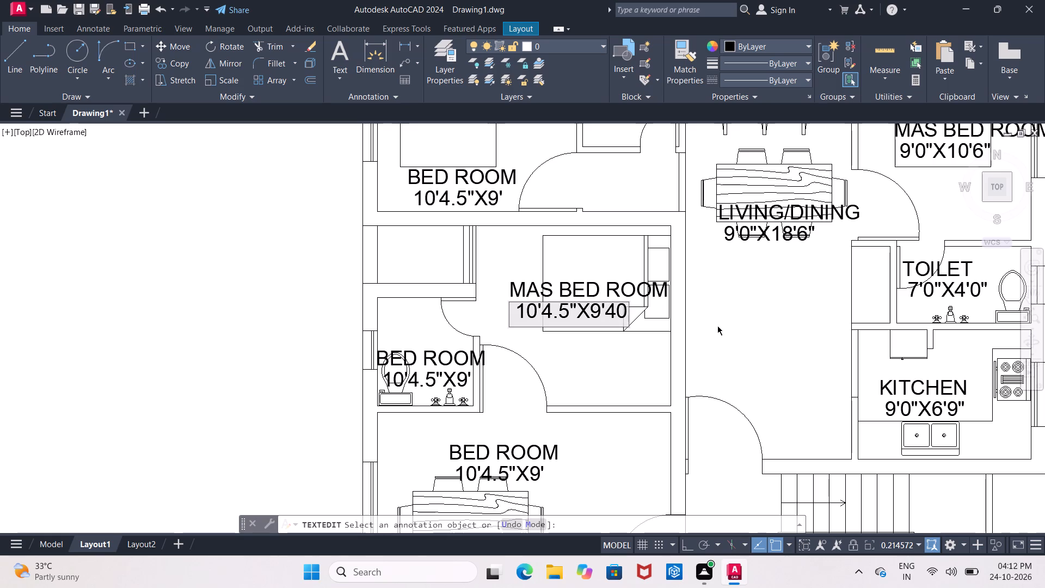
key(BackSpace)
text(.5)
key(shift+quotedbl)
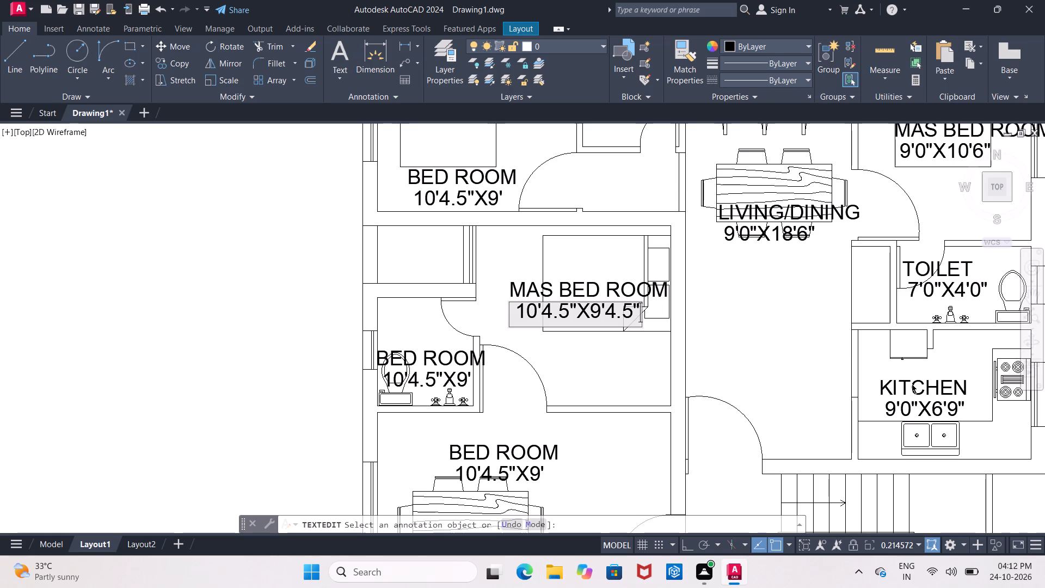
key(Left)
key(Left)
key(Left)
key(Left)
key(Left)
key(Left)
key(Left)
key(Left)
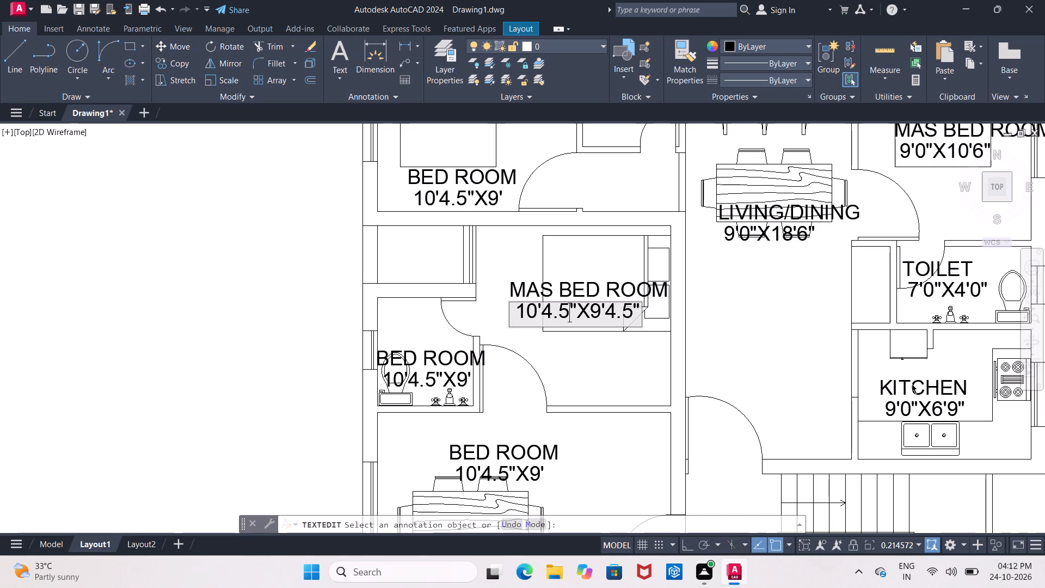
key(Left)
key(Left)
key(BackSpace)
key(0)
key(Right)
key(Right)
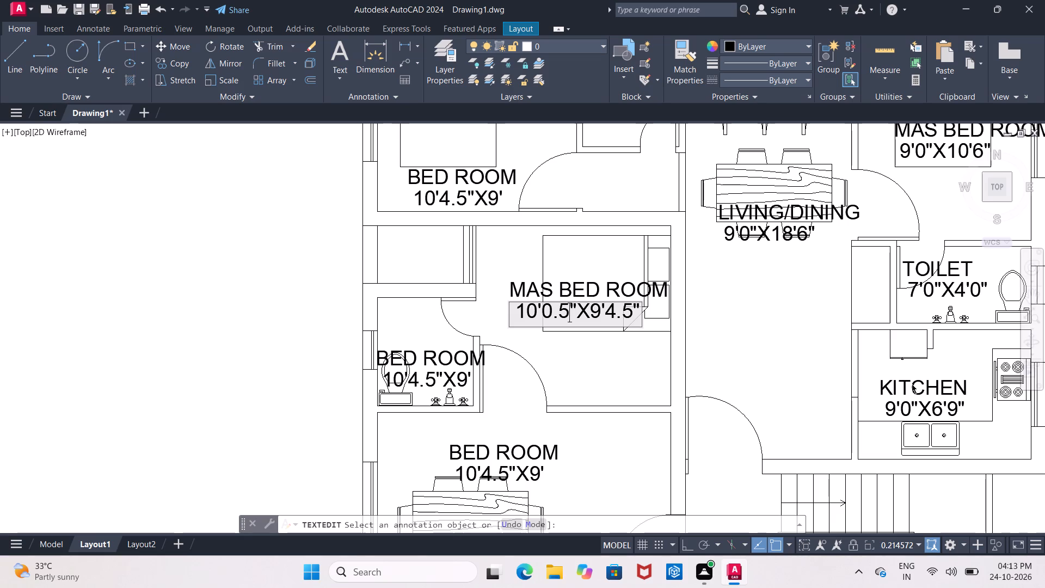
key(BackSpace)
key(BackSpace)
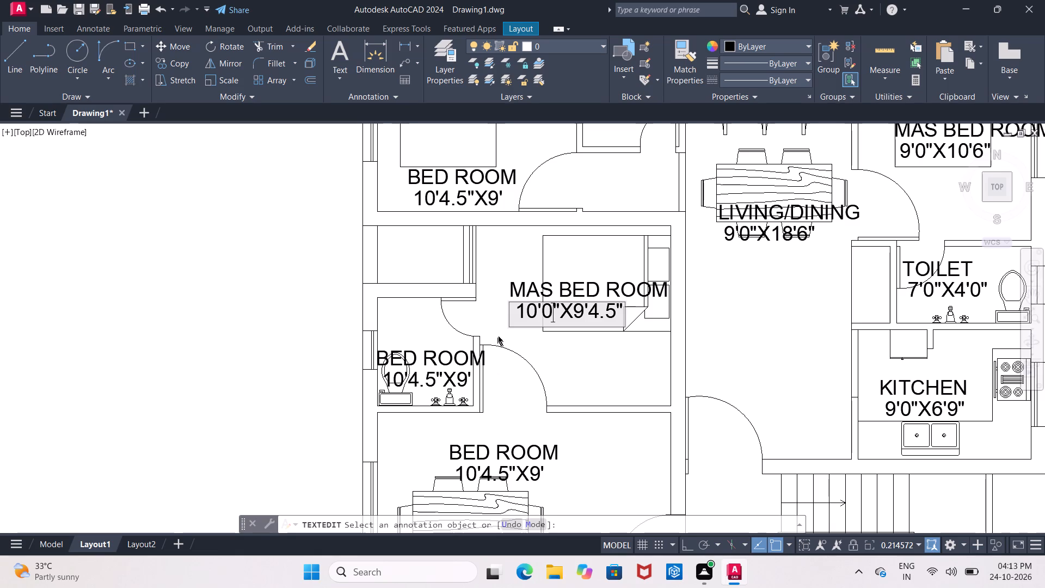
click(484, 350)
Change the BED ROOM name to TOILET in the small bathroom southwest of the 10'0"X9'4.5" MAS BED ROOM text.
click(487, 360)
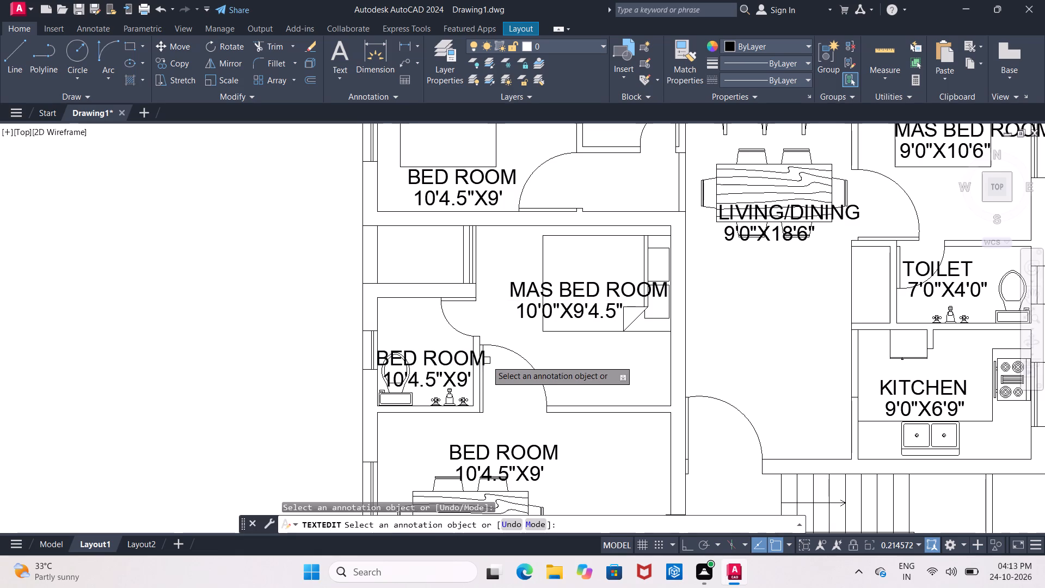
click(484, 357)
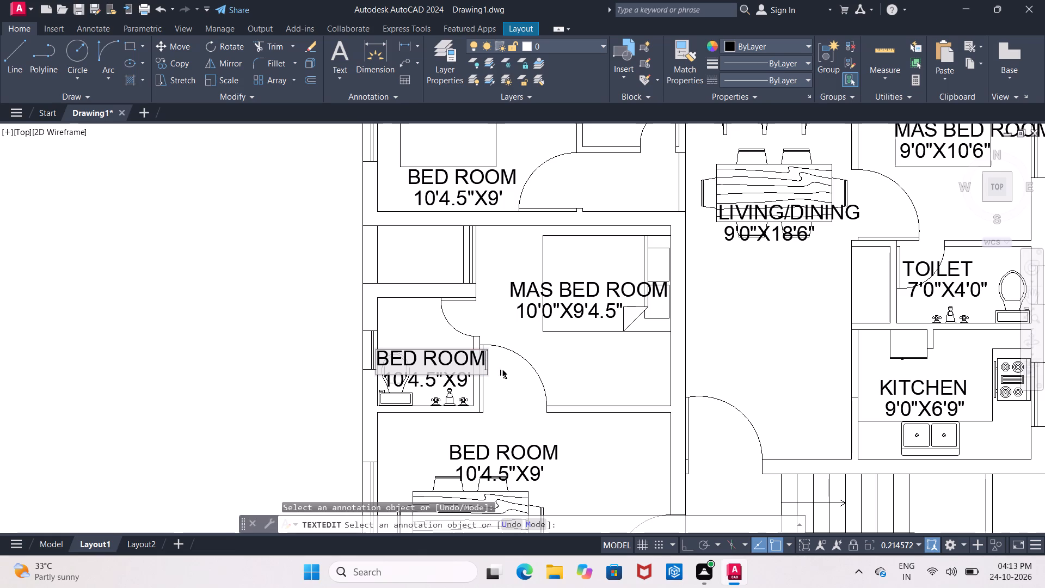
key(BackSpace)
key(BackSpace)
key(BackSpace)
key(BackSpace)
key(BackSpace)
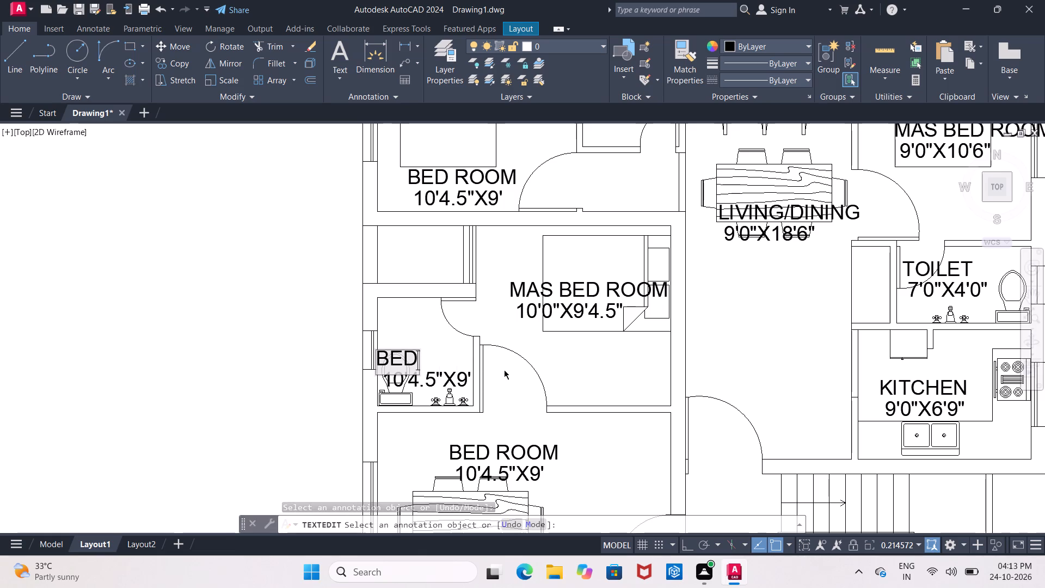
key(BackSpace)
key(BackSpace)
key(BackSpace)
text(TOILR)
key(BackSpace)
text(ET)
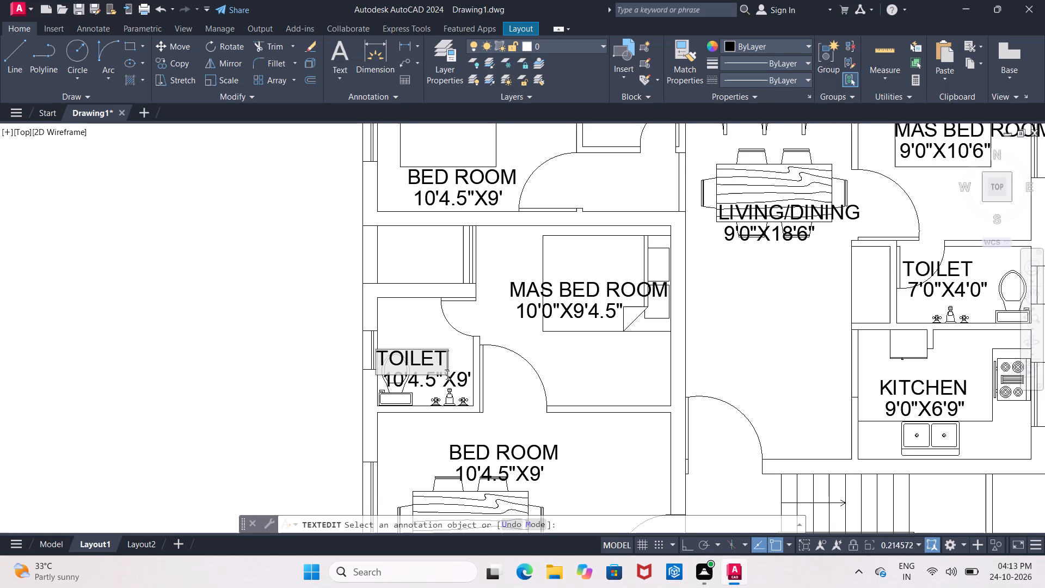
click(471, 375)
Change the size text under the TOILET name in that small western bathroom to 5'0"X5'7.5".
click(468, 382)
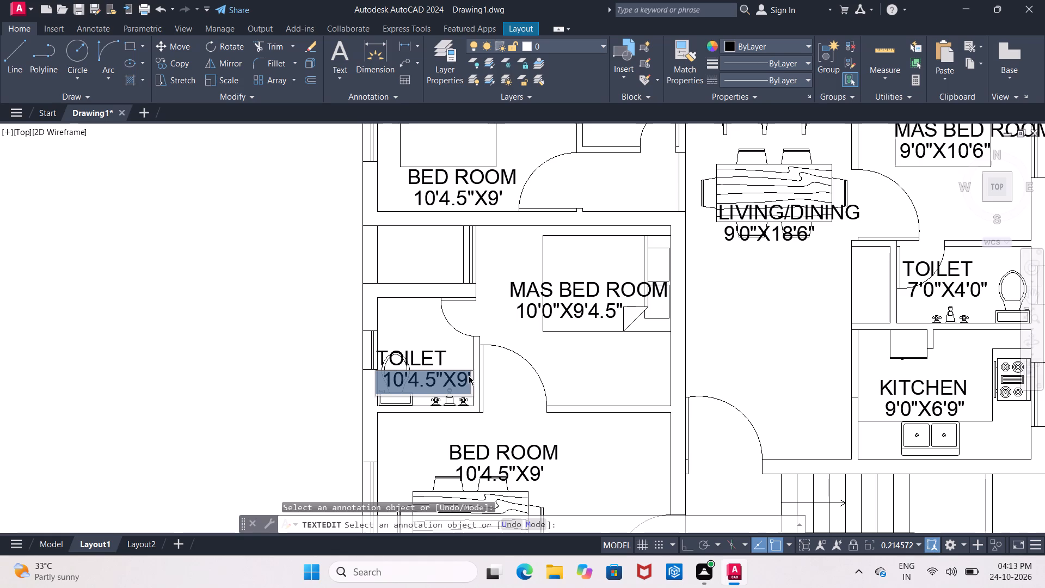
click(469, 376)
key(Right)
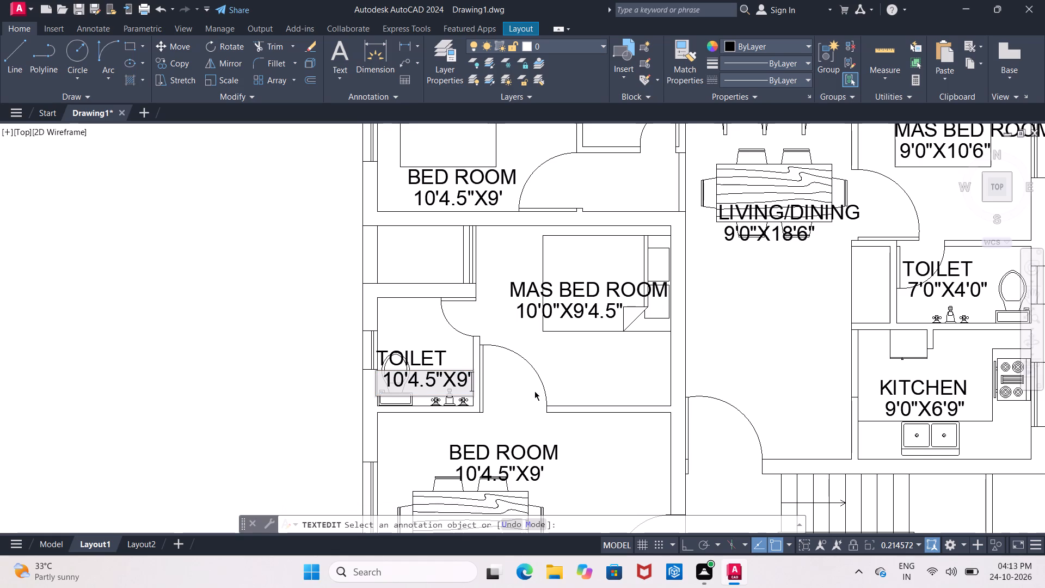
key(BackSpace)
key(BackSpace)
key(BackSpace)
key(BackSpace)
key(BackSpace)
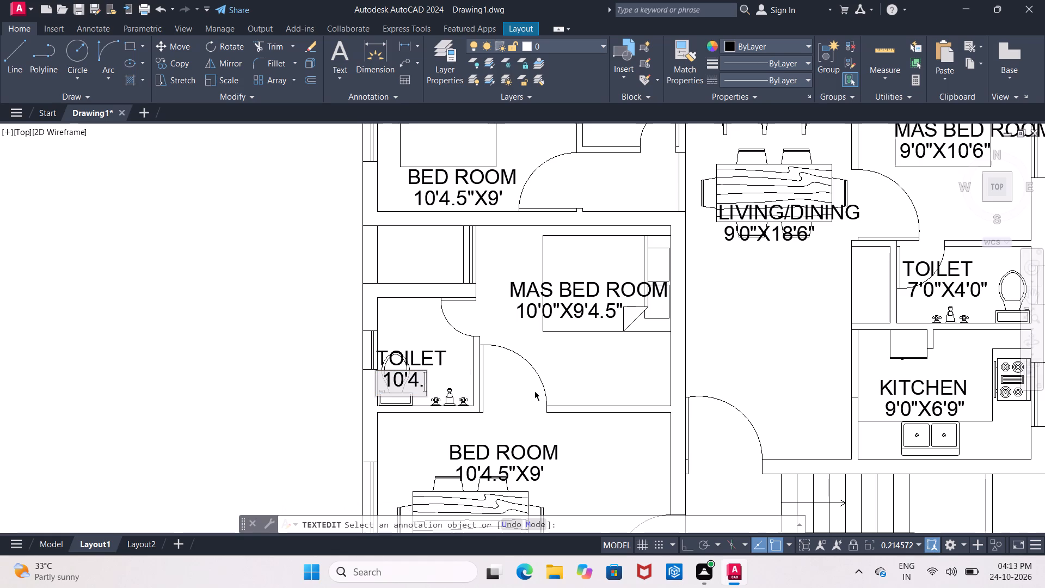
key(BackSpace)
key(BackSpace)
key(BackSpace)
key(BackSpace)
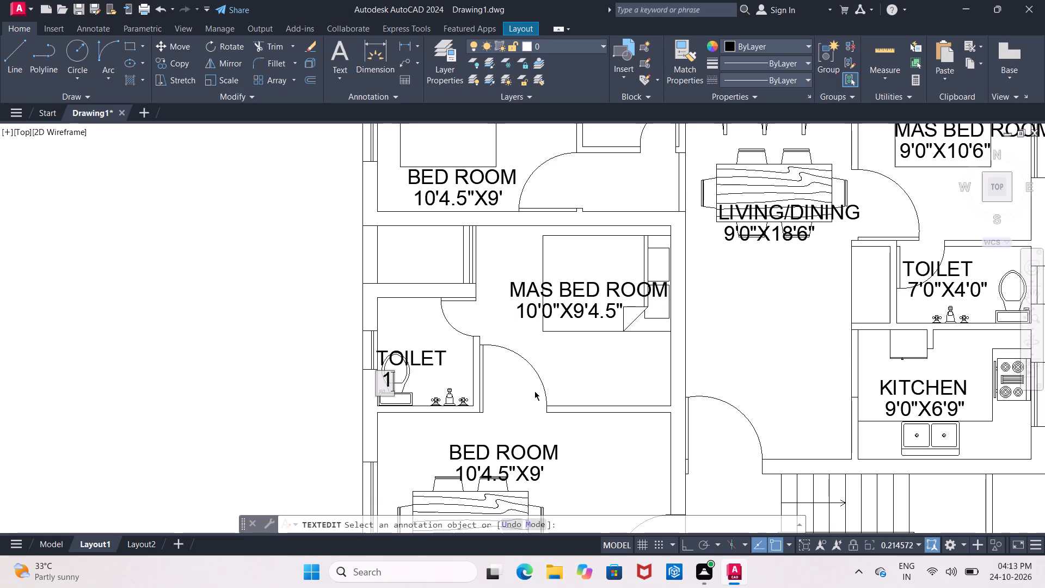
key(BackSpace)
key(5)
key(apostrophe)
key(0)
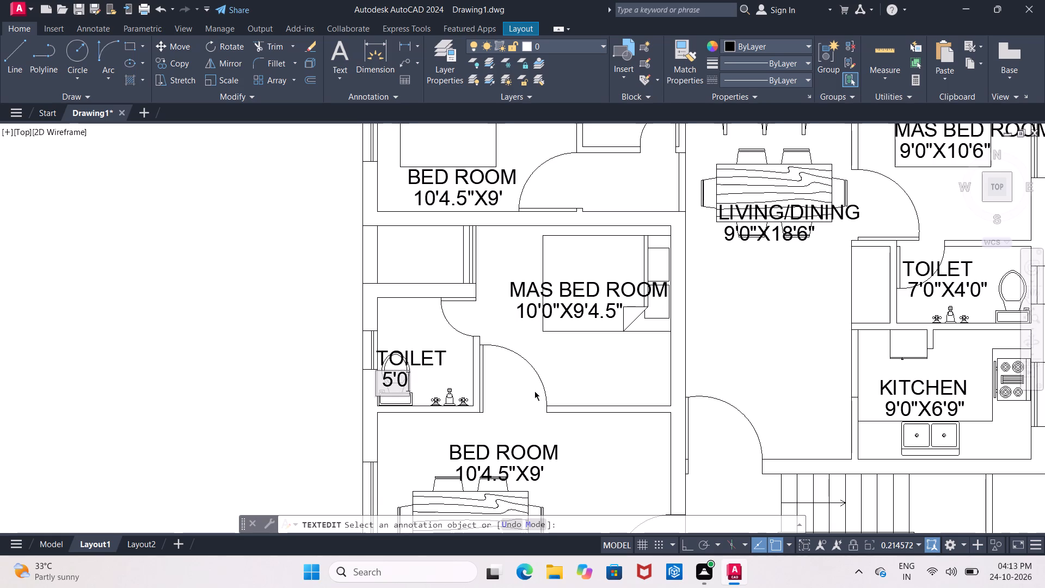
key(shift+quotedbl)
key(x)
text(5')
key(7)
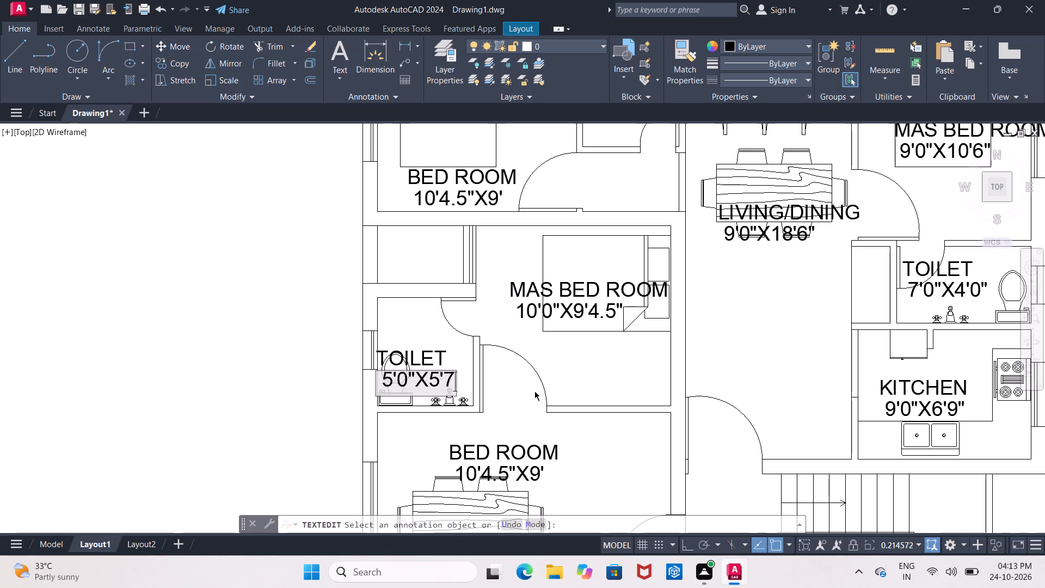
text(.5)
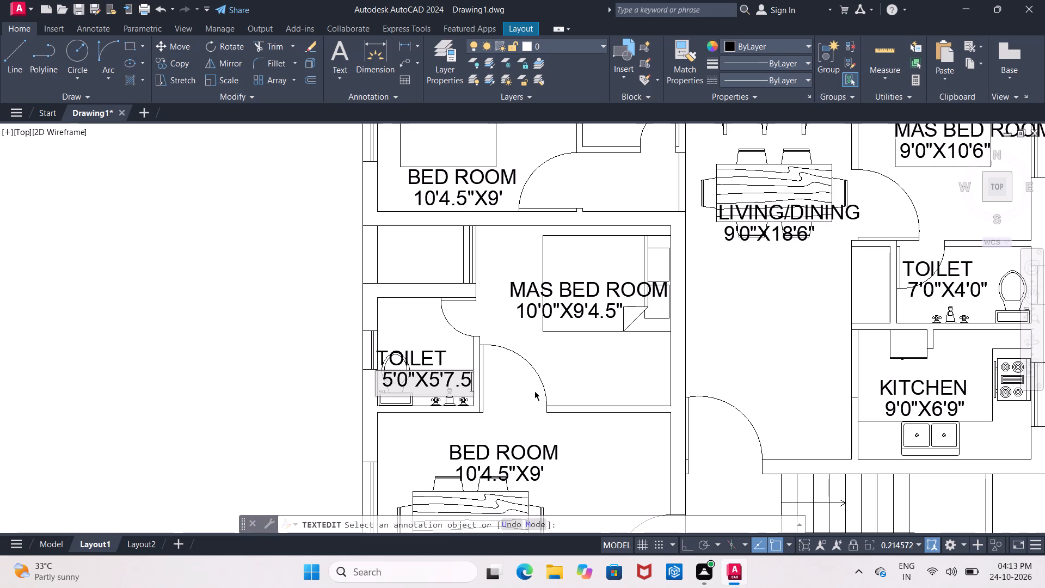
key(shift+quotedbl)
click(1028, 294)
Change the BED ROOM name to LIVING/DINING in the room with the dining table, south of the western MAS BED ROOM.
click(1037, 290)
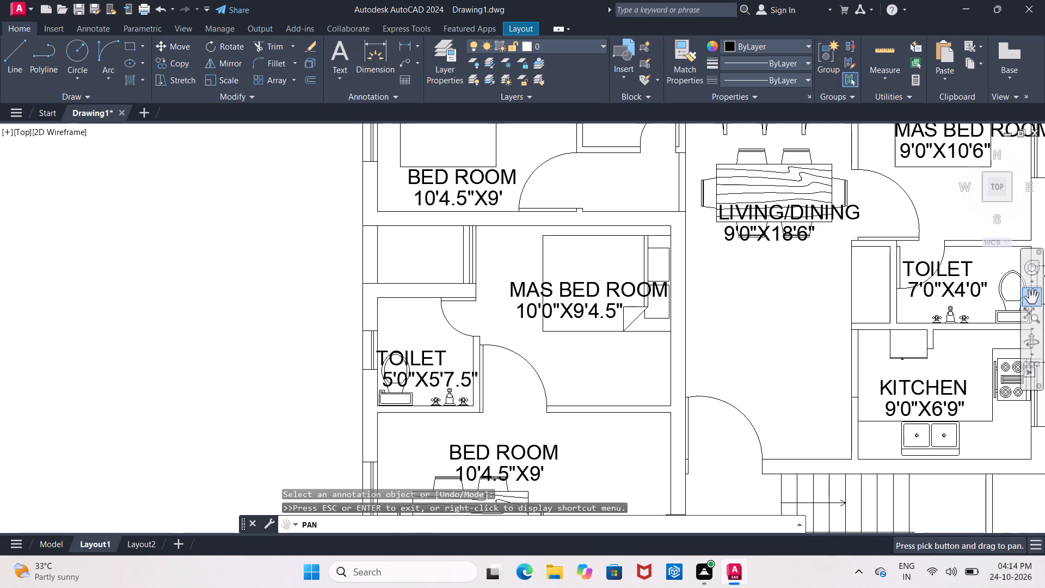
scroll(530, 405, down, 1)
click(485, 315)
drag(560, 418, 501, 339)
scroll(484, 356, up, 1)
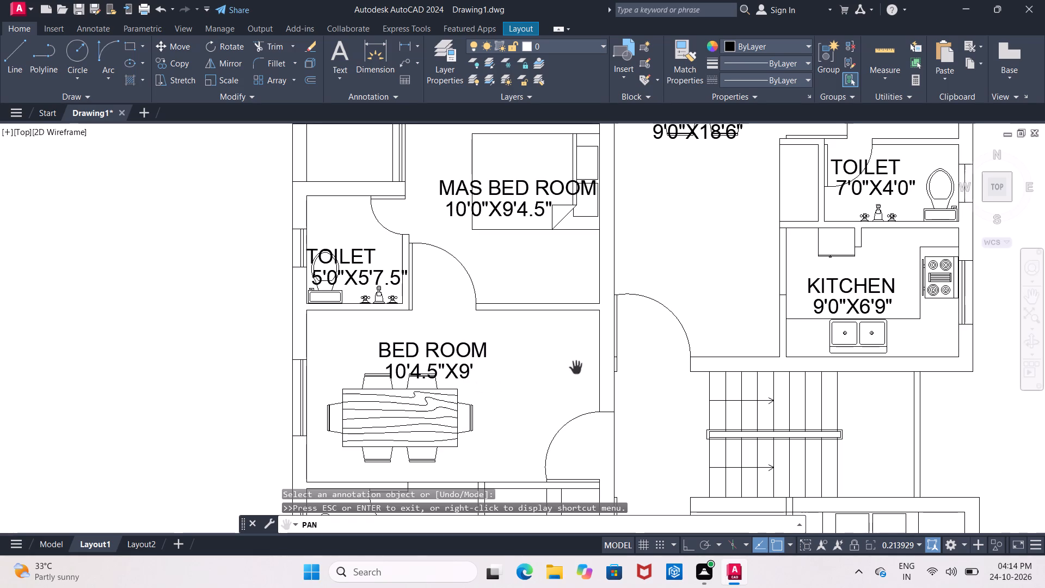
drag(541, 367, 450, 284)
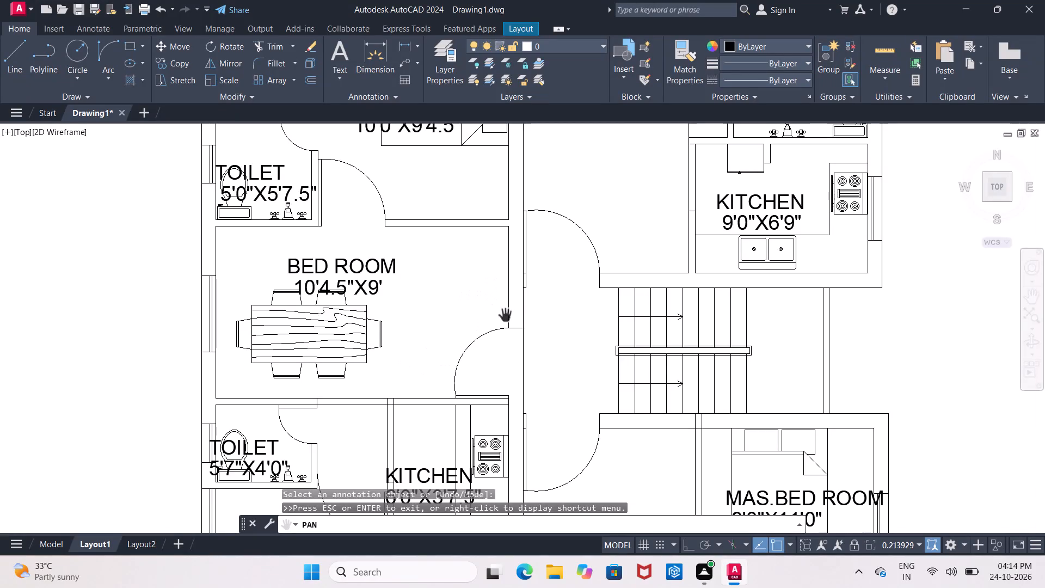
click(400, 265)
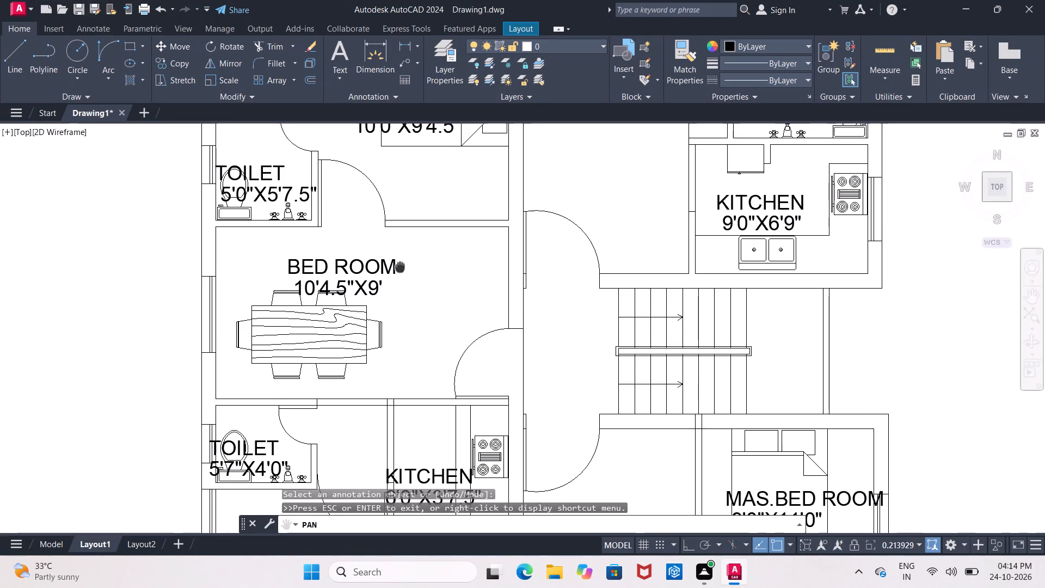
right_click(422, 277)
click(442, 281)
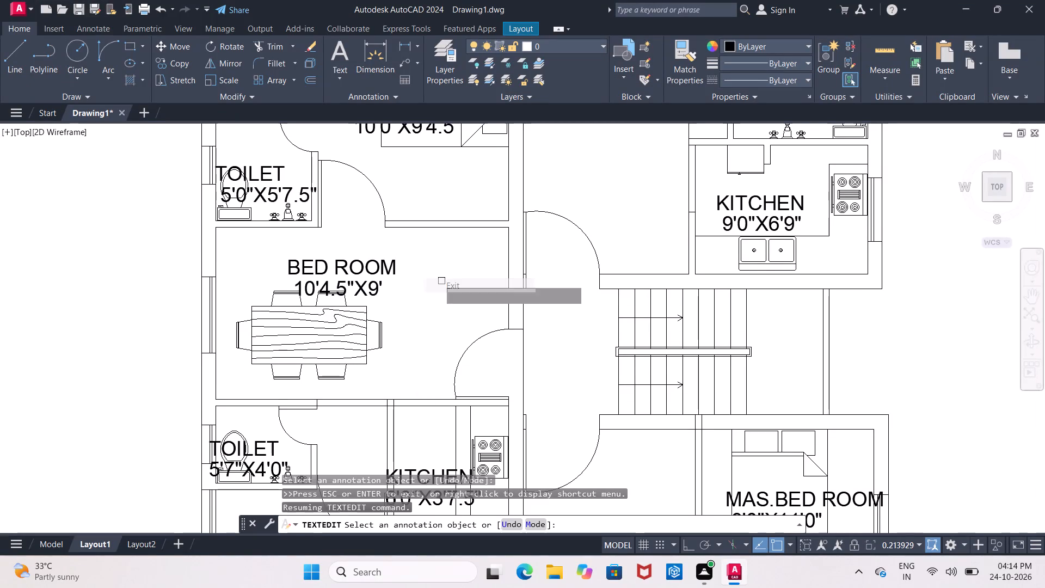
click(386, 271)
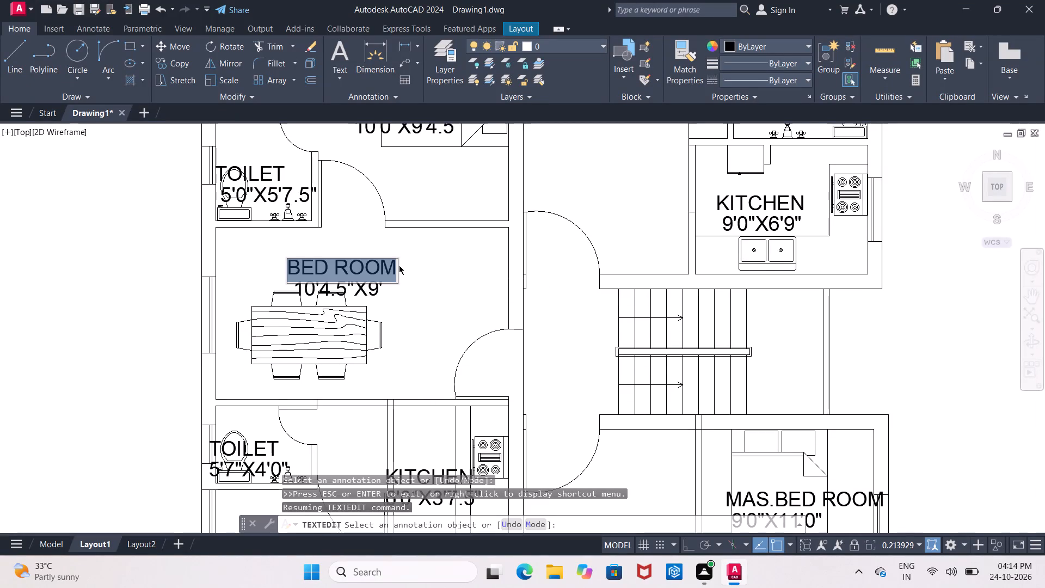
click(397, 266)
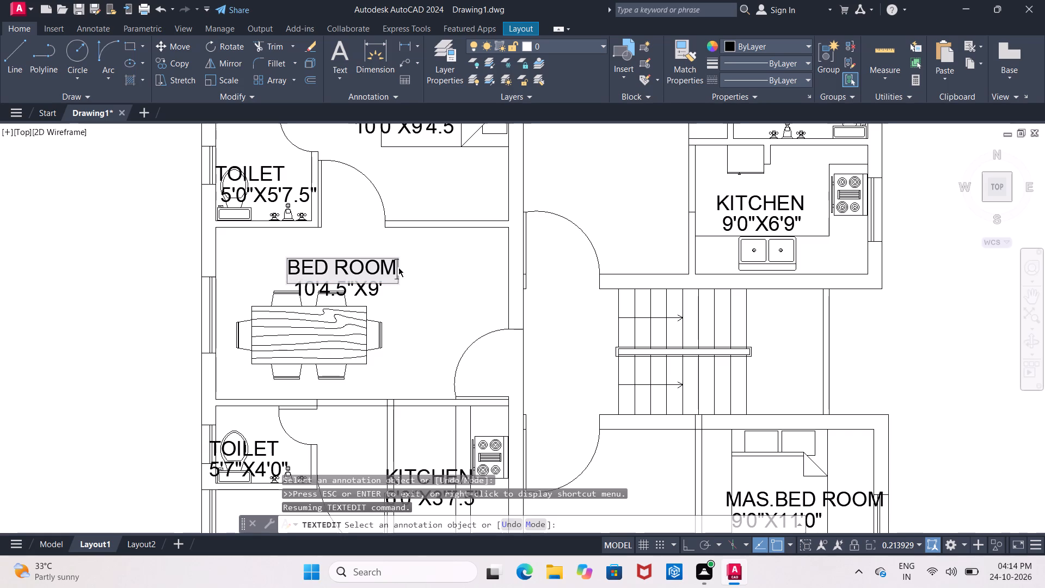
drag(397, 268, 281, 267)
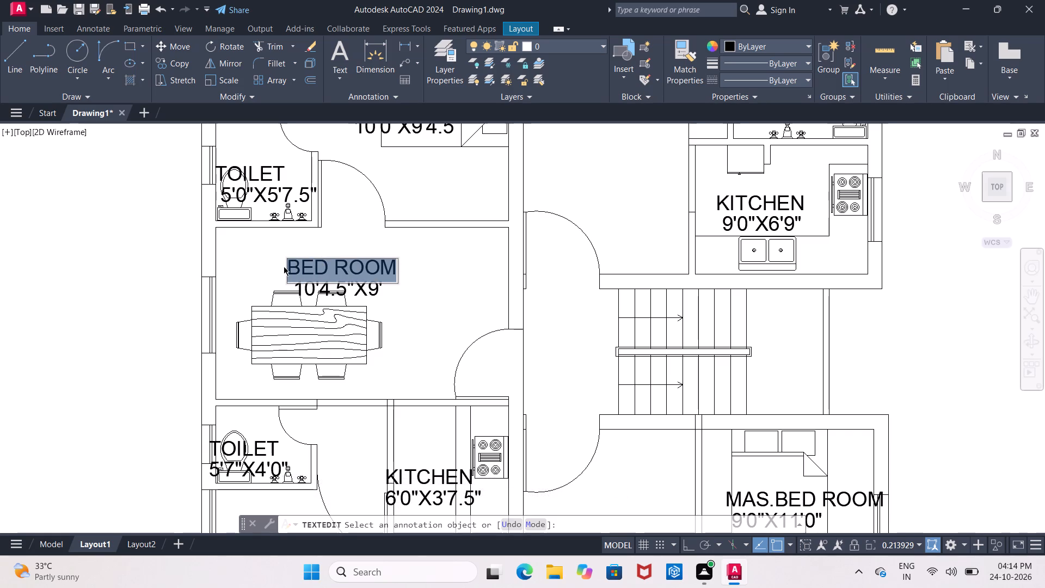
text(LIVING)
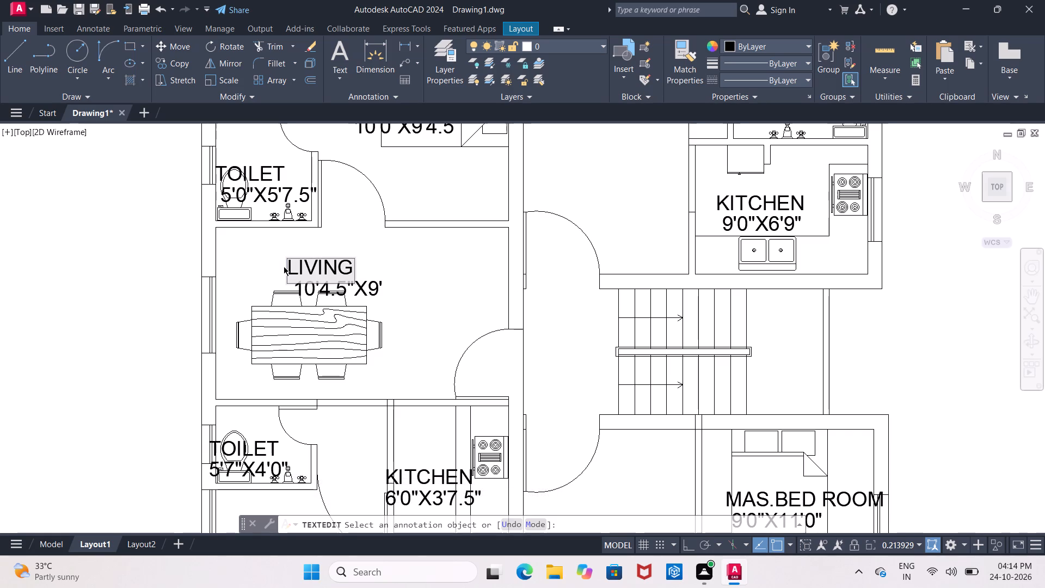
key(slash)
text(DINING)
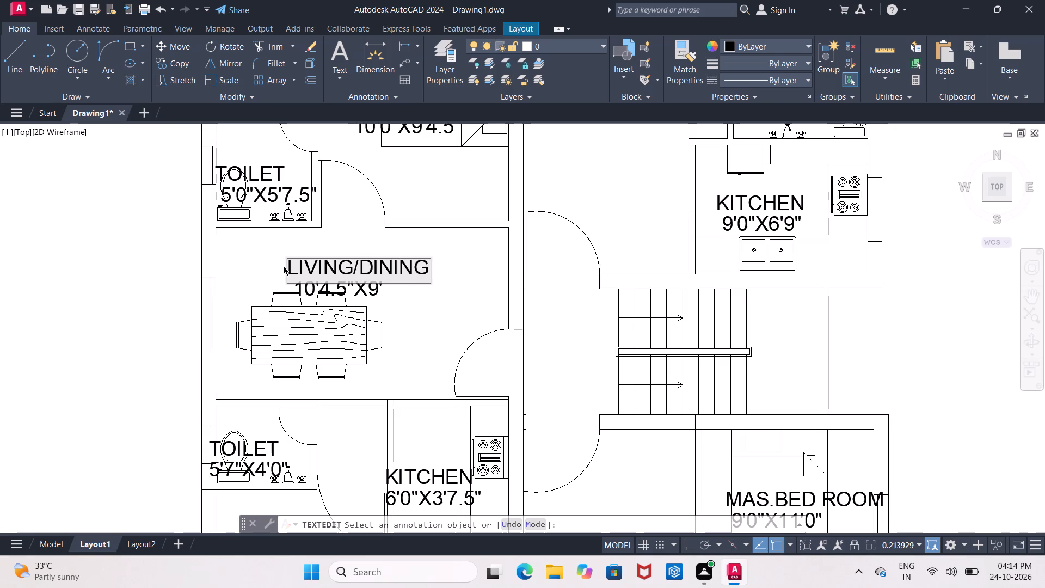
Change the size text under the LIVING/DINING name in that western dining room to 15'4.5"X9'0".
click(382, 290)
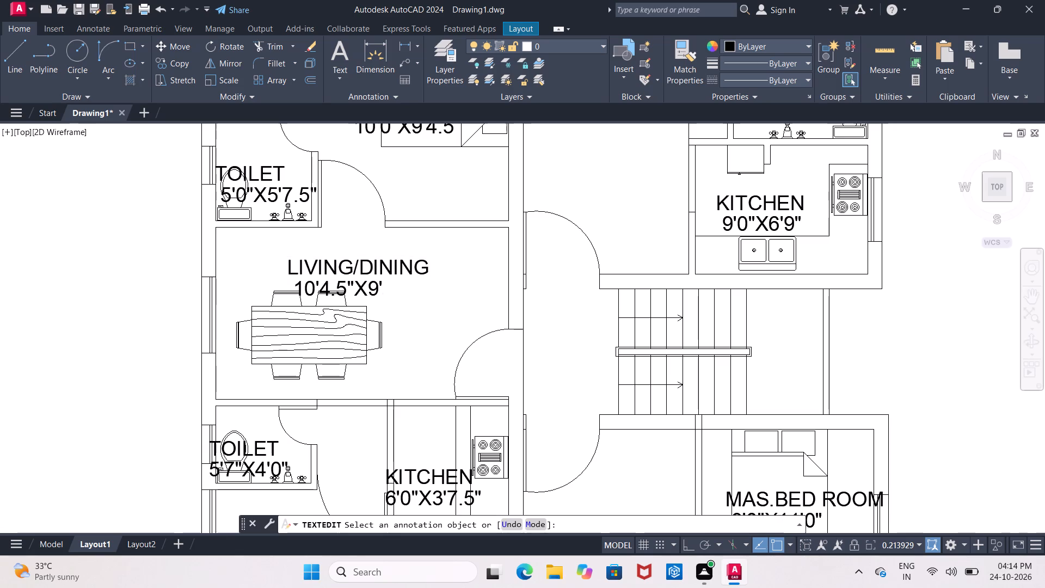
click(377, 289)
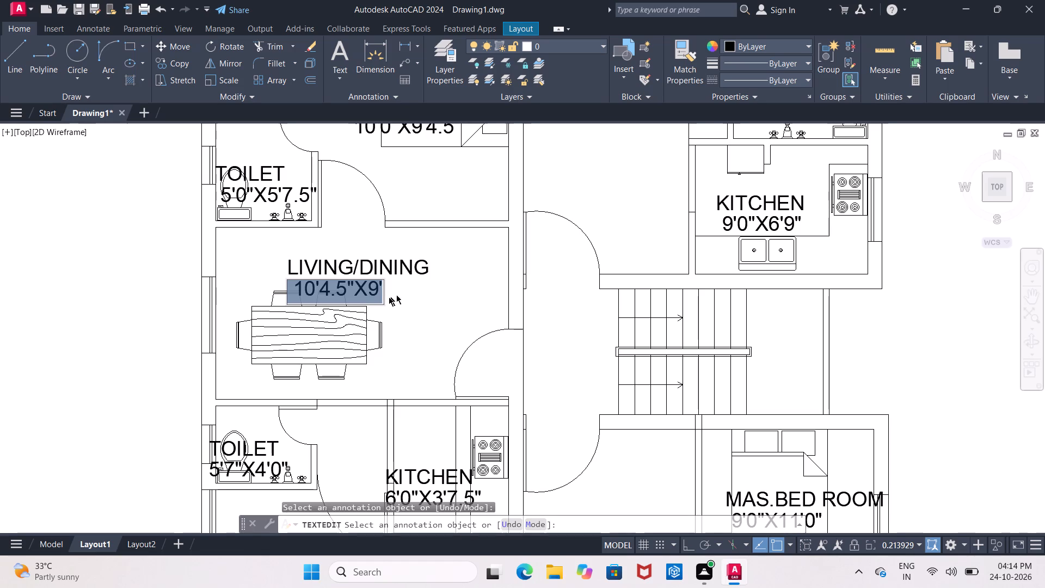
click(382, 289)
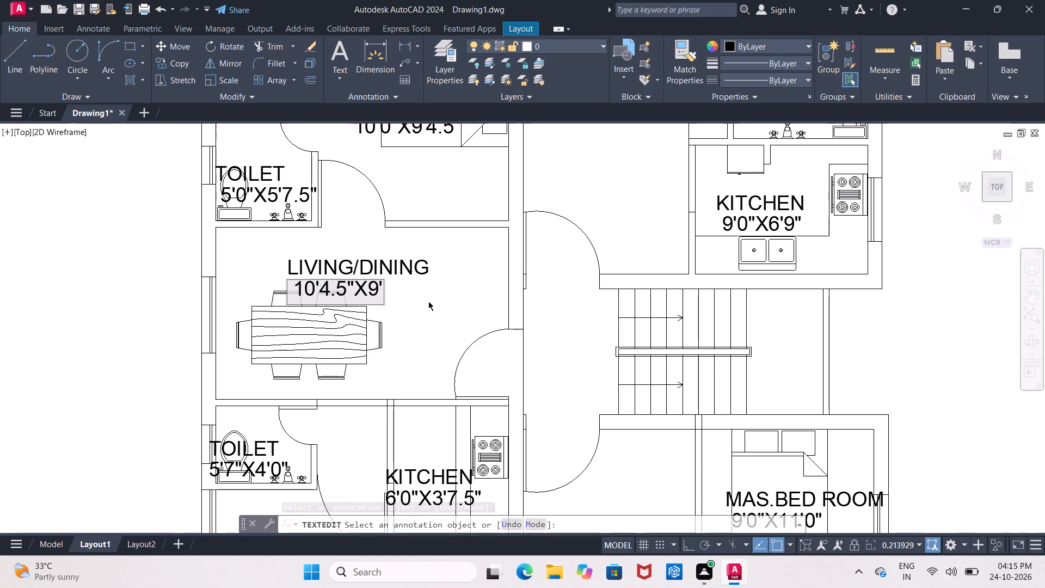
key(BackSpace)
key(BackSpace)
key(BackSpace)
key(BackSpace)
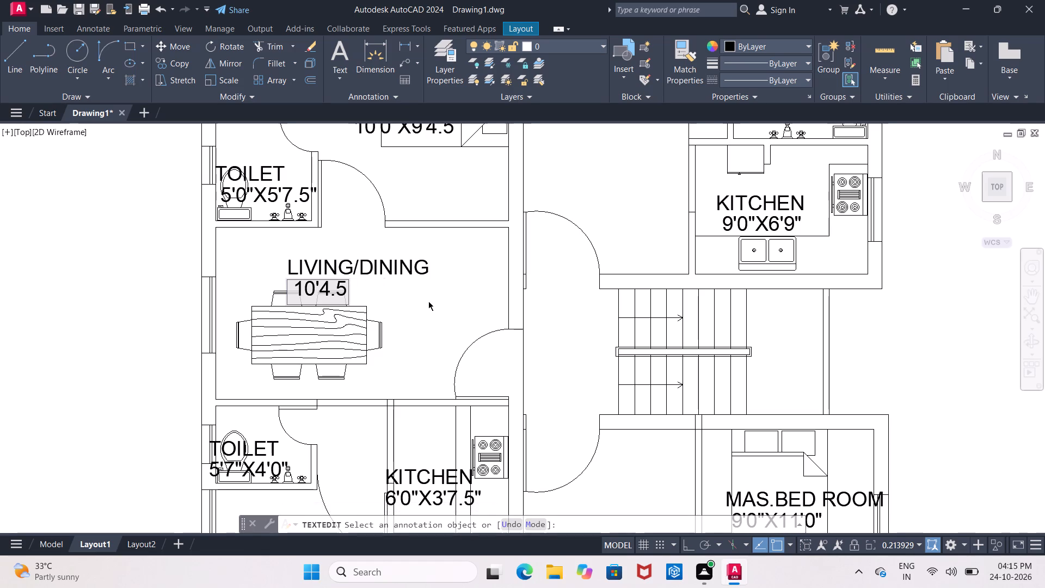
key(BackSpace)
key(BackSpace)
key(BackSpace)
key(BackSpace)
key(BackSpace)
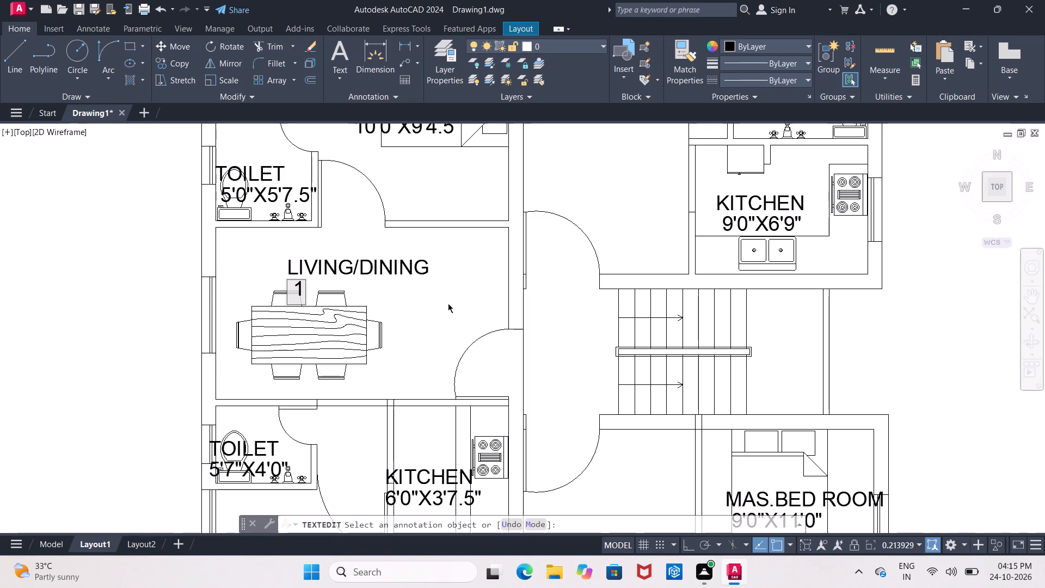
key(5)
text('4)
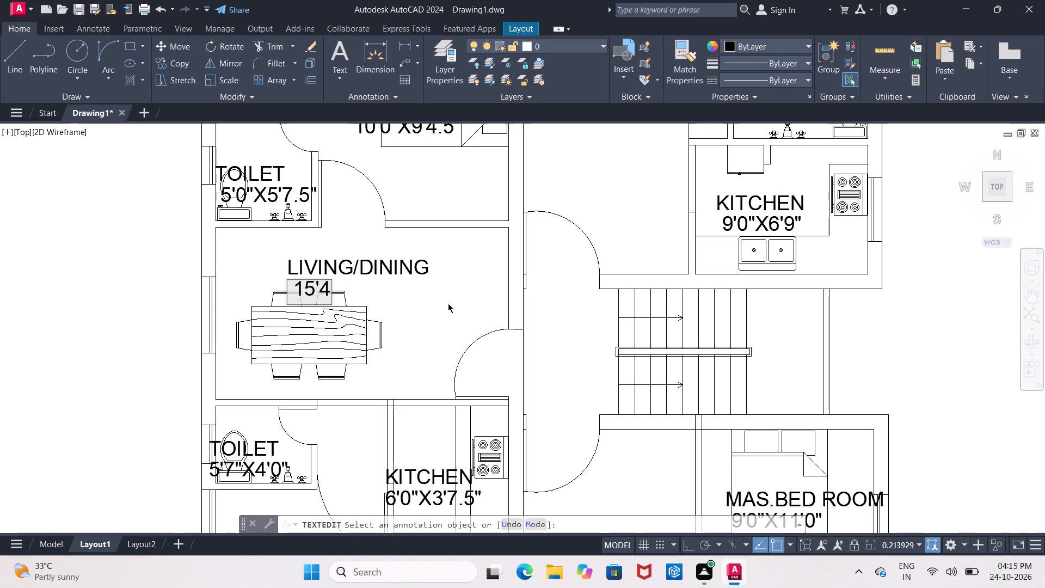
text(.5)
key(shift+quotedbl)
key(x)
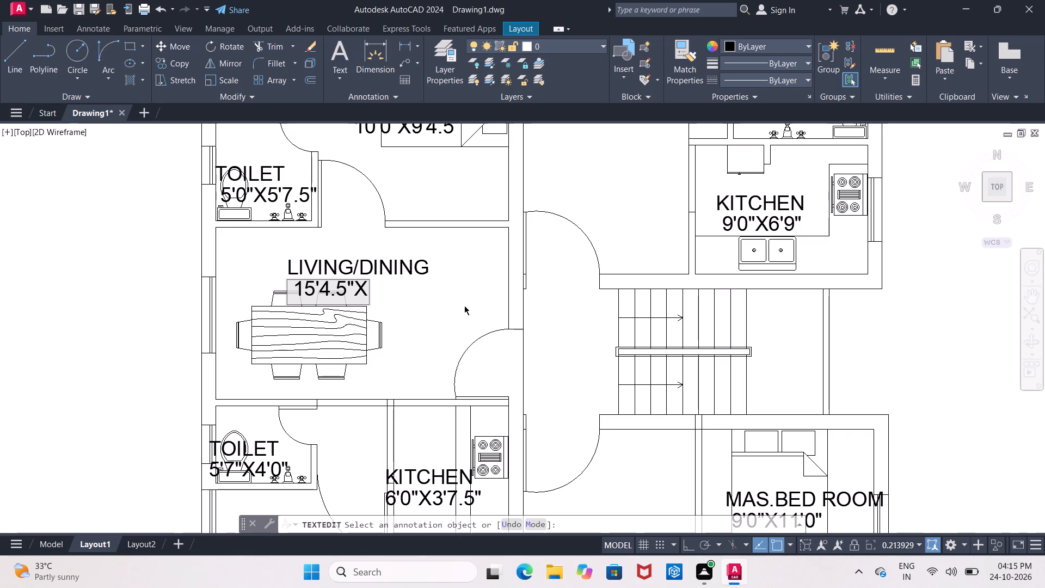
key(9)
text('0)
key(shift+quotedbl)
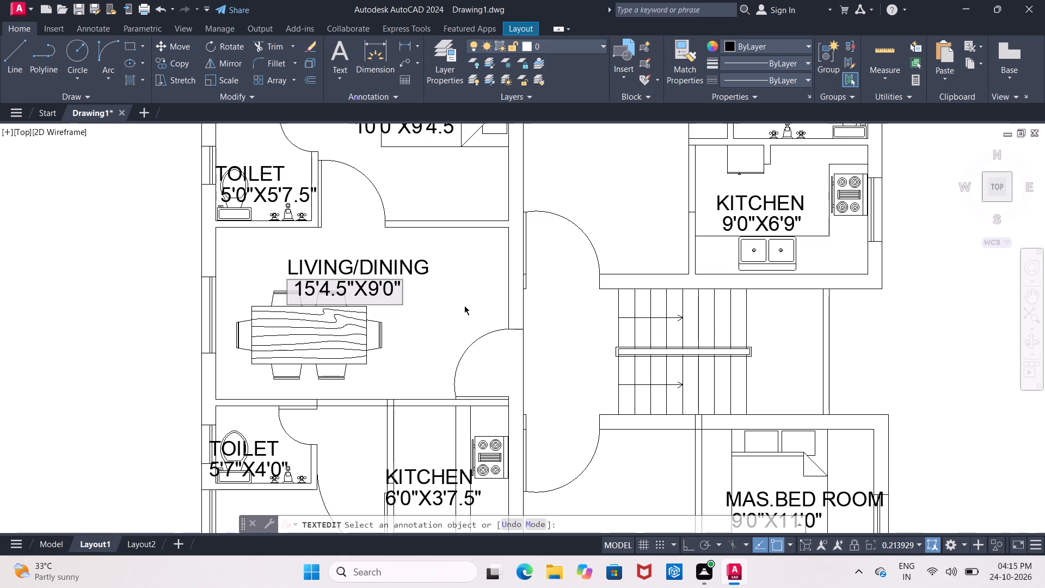
Review the room names and sizes across the whole floor plan, from the southern balcony to the northern rooms.
scroll(464, 305, up, 1)
scroll(459, 313, down, 2)
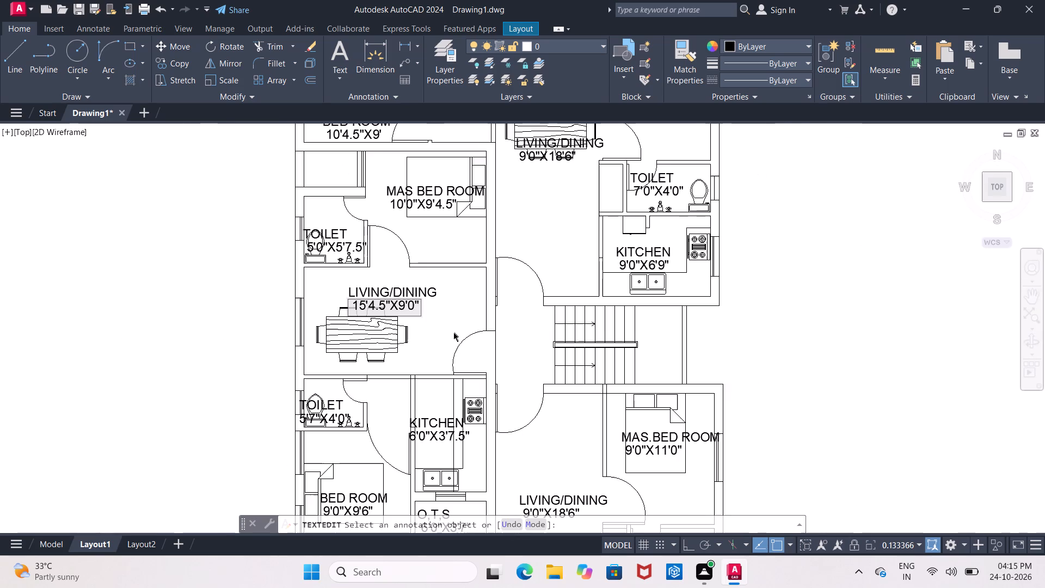
scroll(450, 345, down, 1)
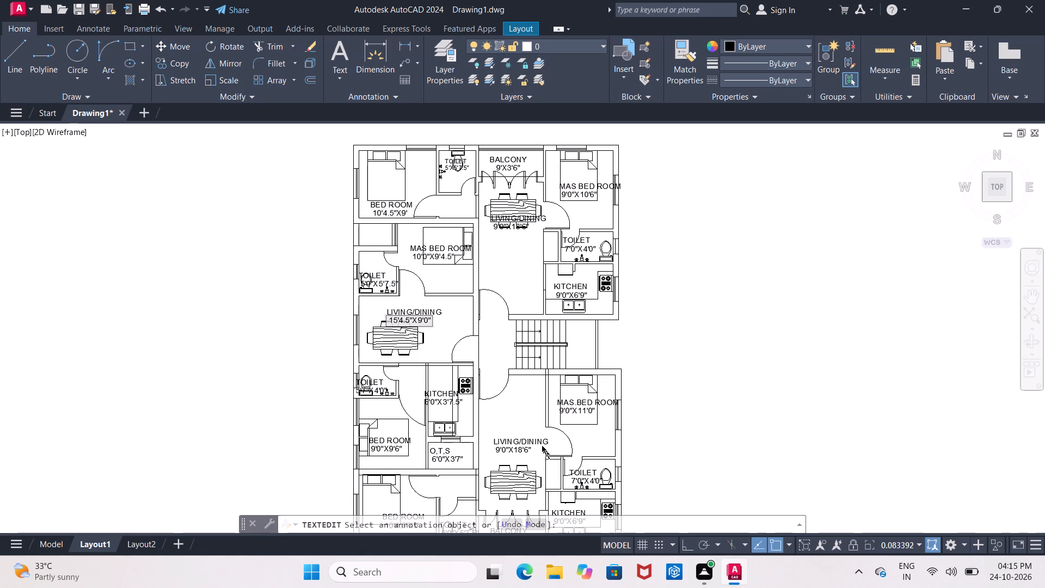
scroll(507, 421, down, 1)
scroll(506, 424, up, 1)
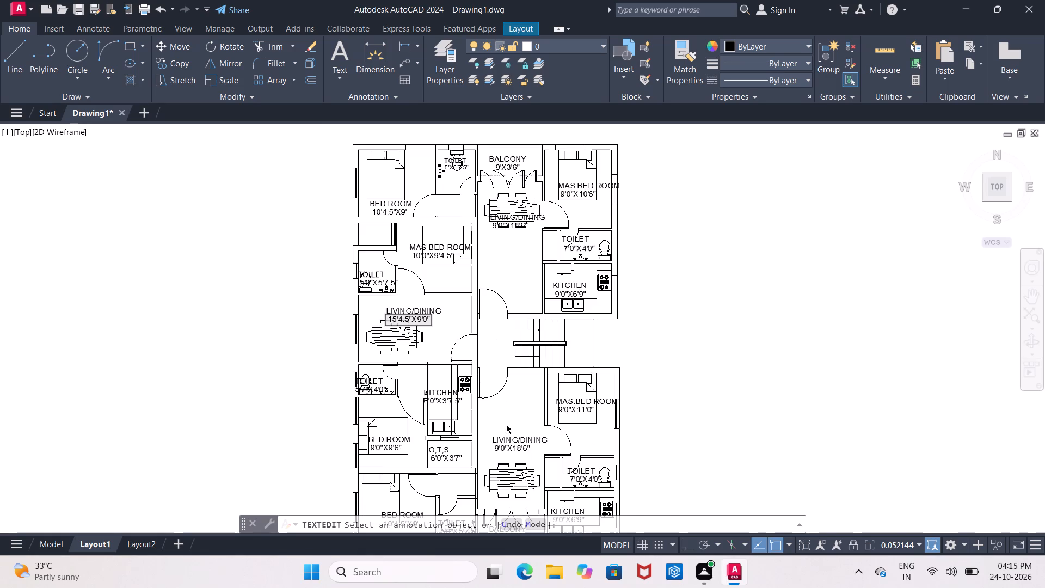
scroll(506, 424, up, 2)
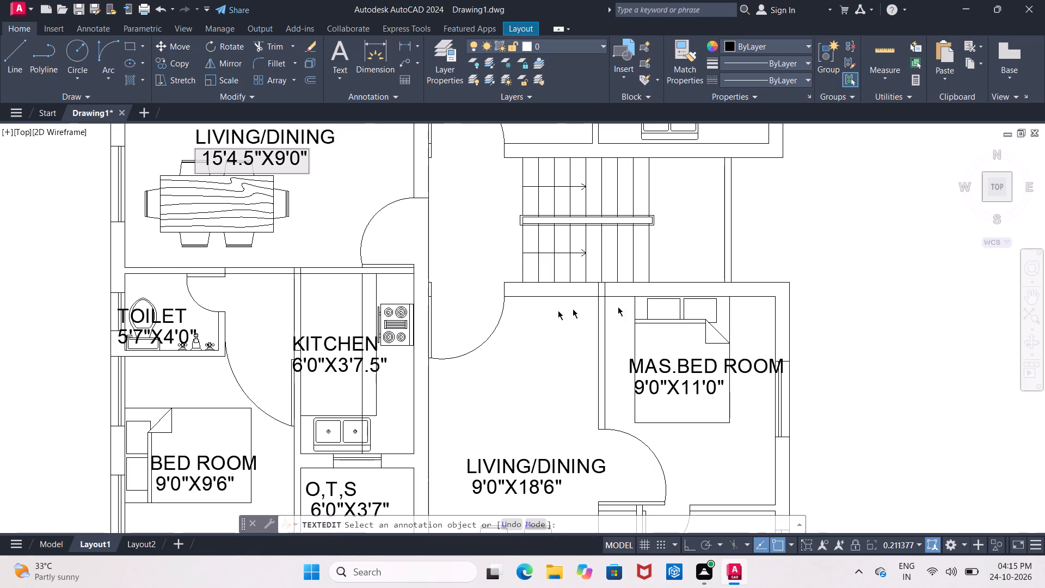
click(1031, 296)
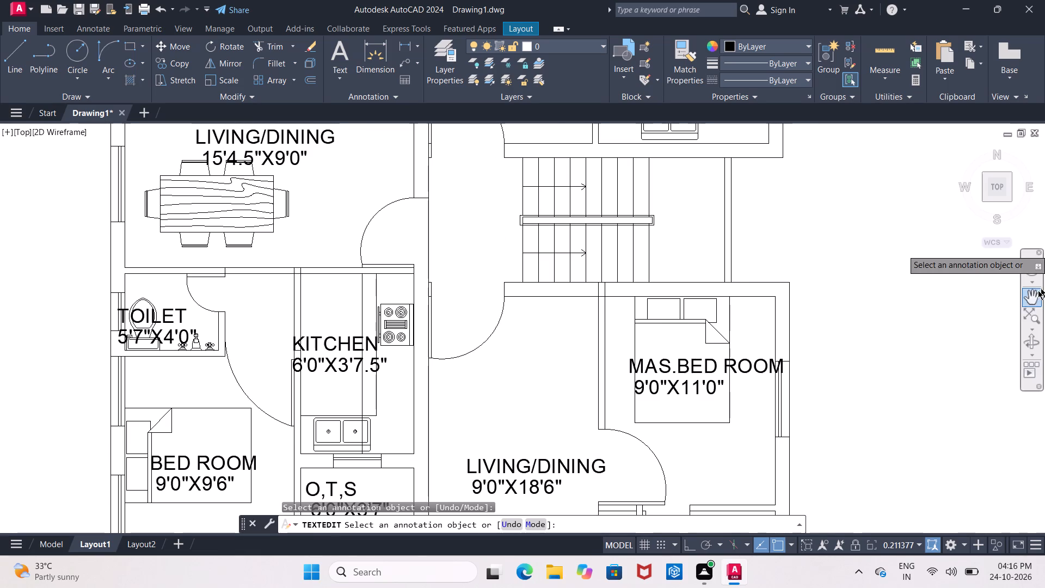
click(1030, 297)
drag(587, 319, 584, 313)
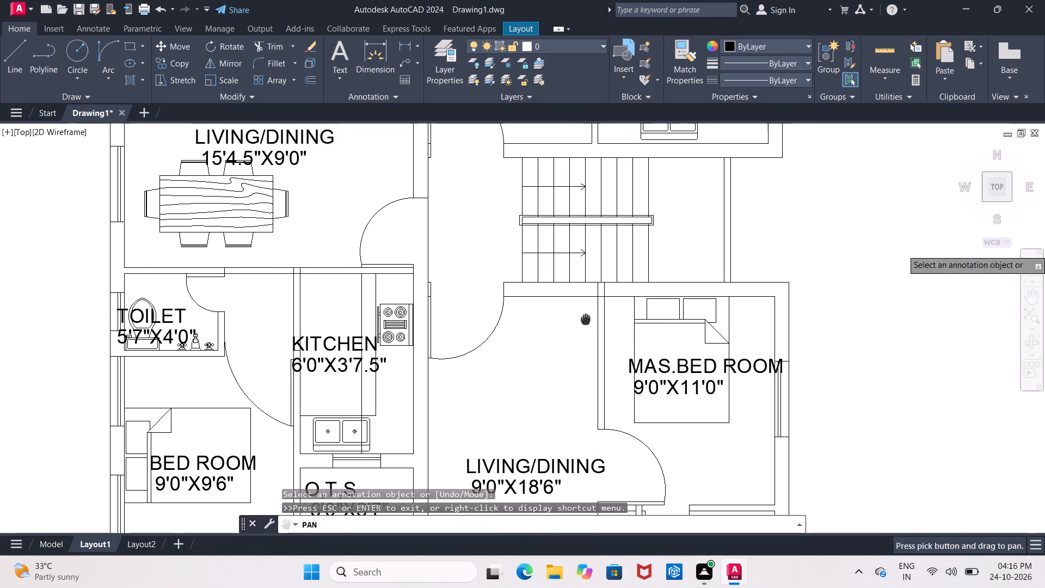
drag(584, 313, 626, 164)
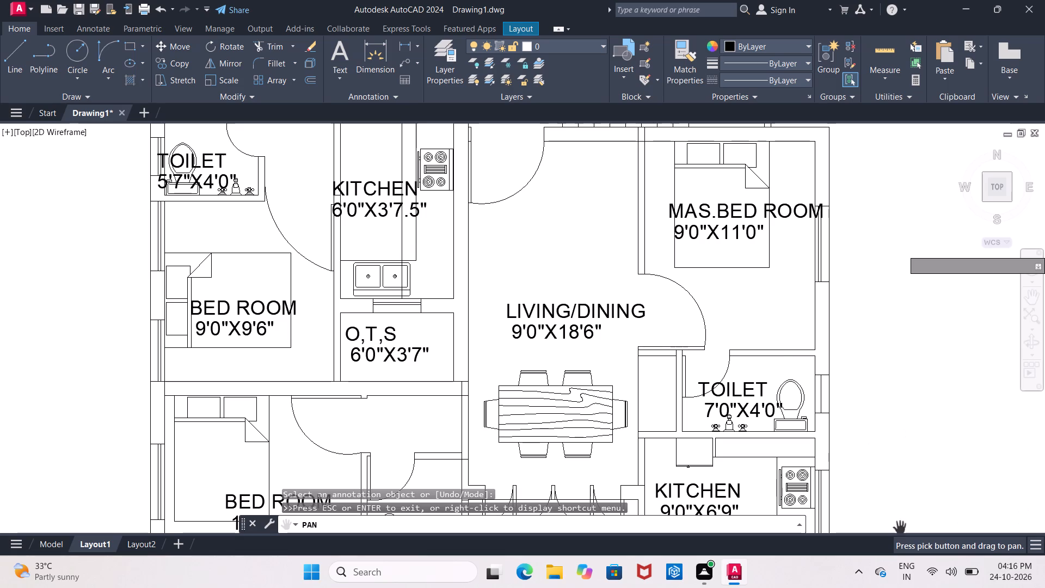
drag(539, 236, 583, 161)
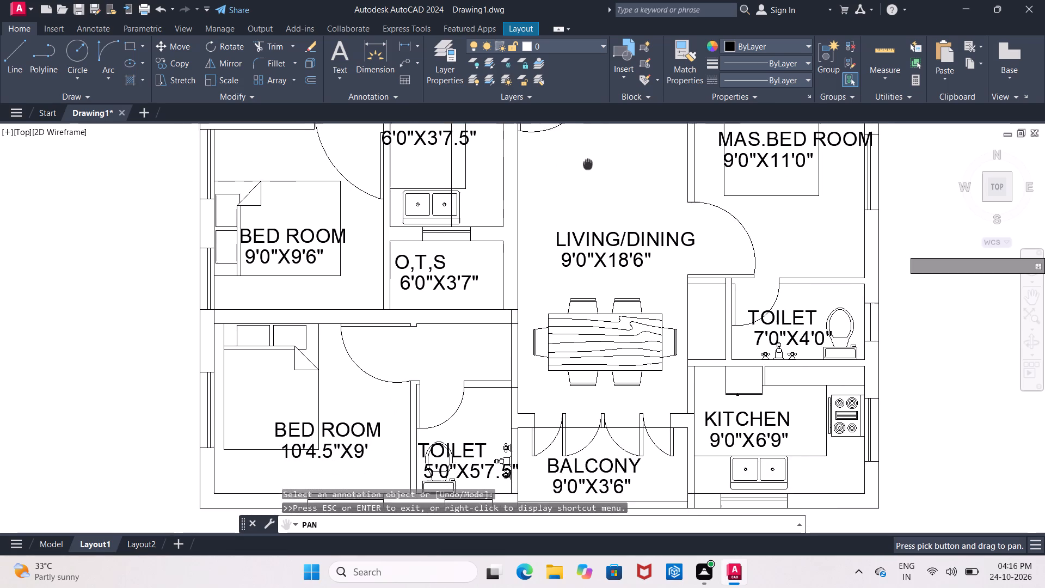
drag(583, 161, 563, 466)
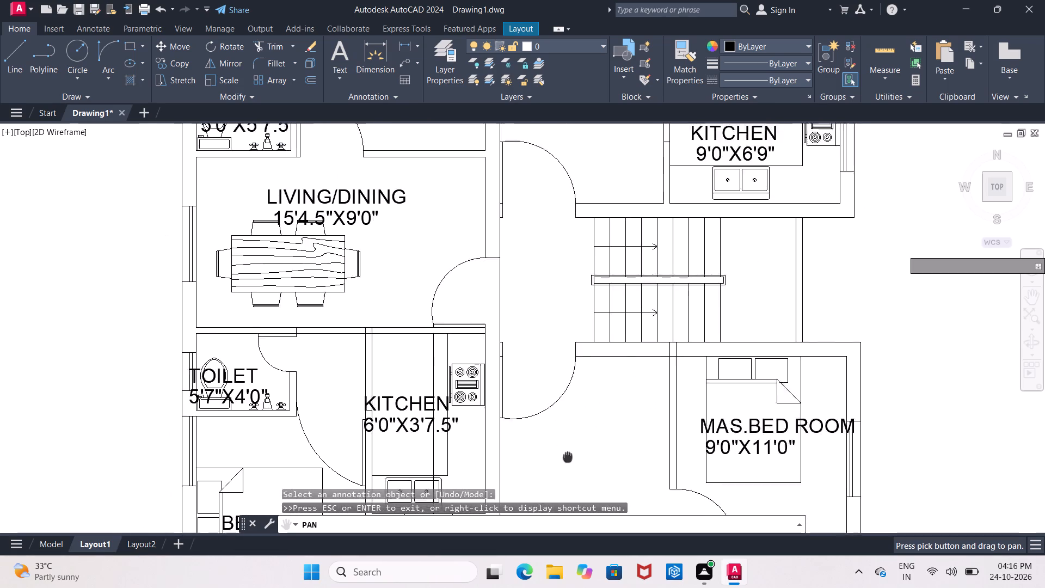
drag(563, 466, 544, 587)
drag(563, 217, 540, 356)
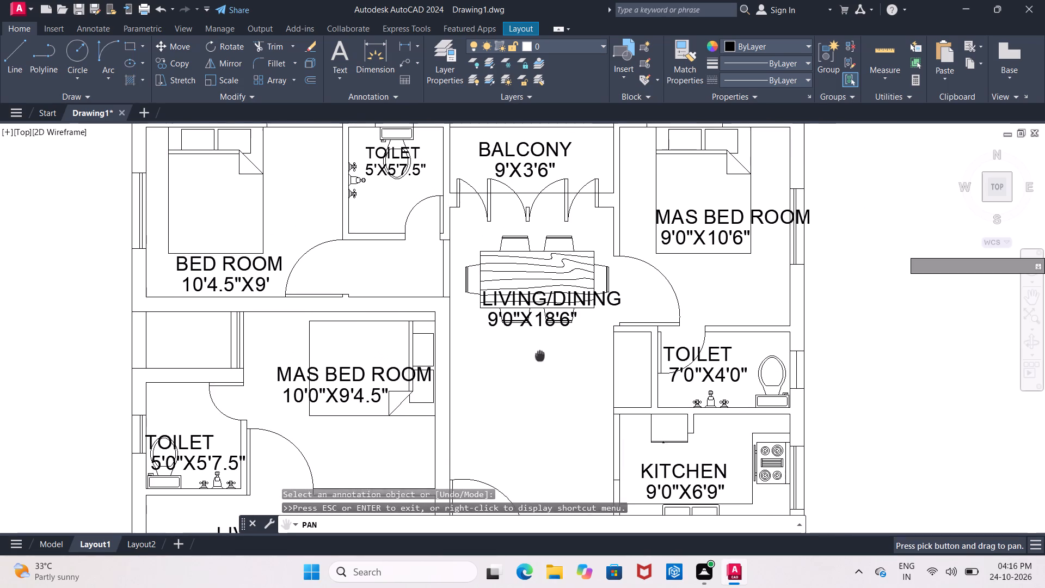
drag(540, 356, 545, 357)
right_drag(560, 388, 552, 392)
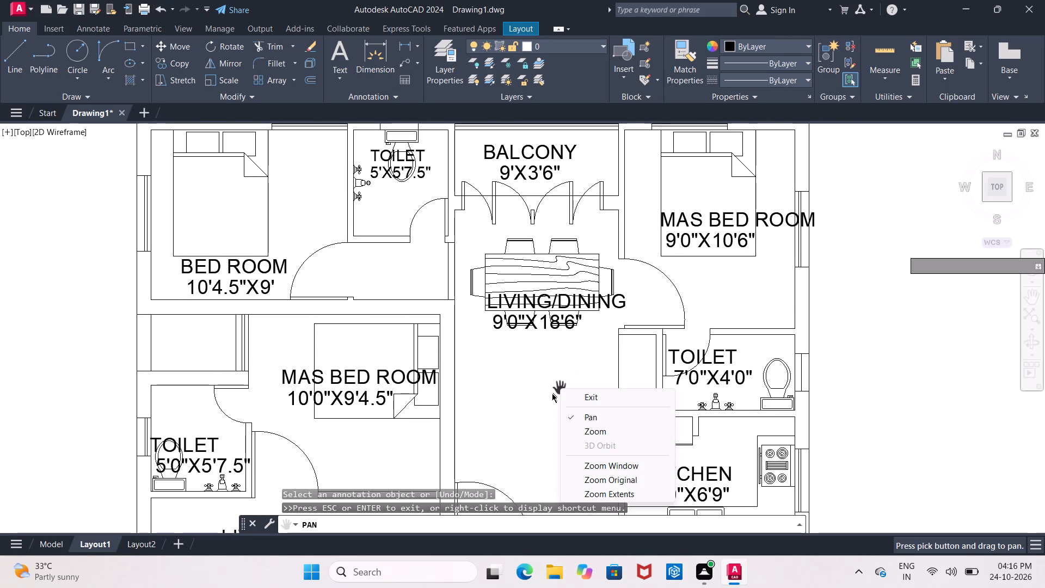
click(598, 390)
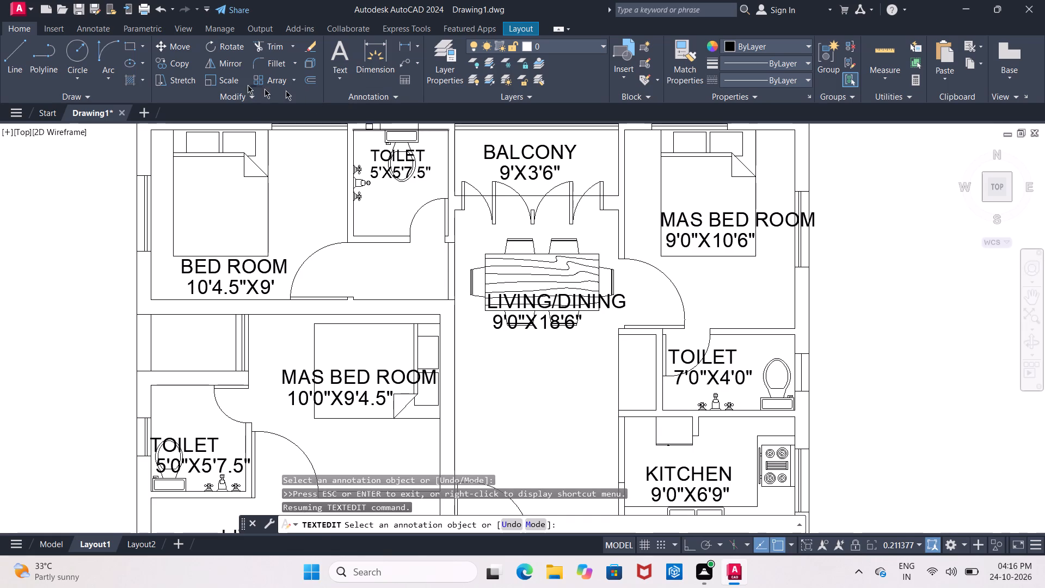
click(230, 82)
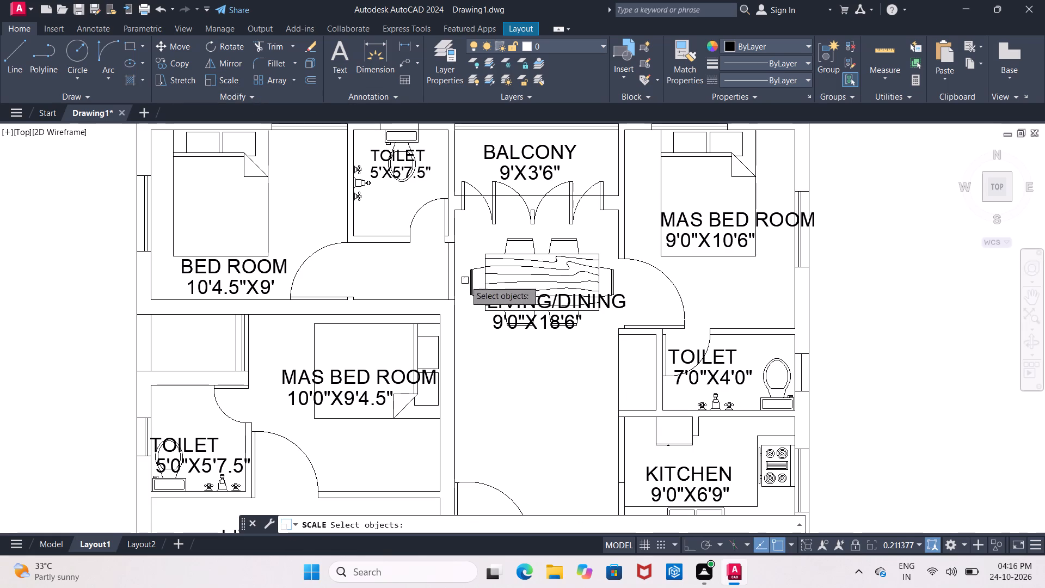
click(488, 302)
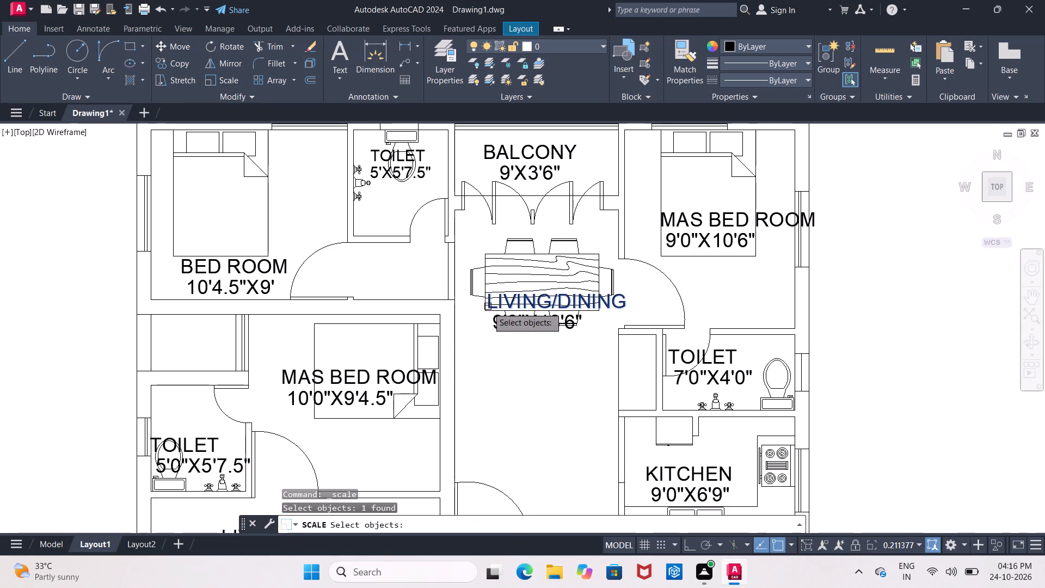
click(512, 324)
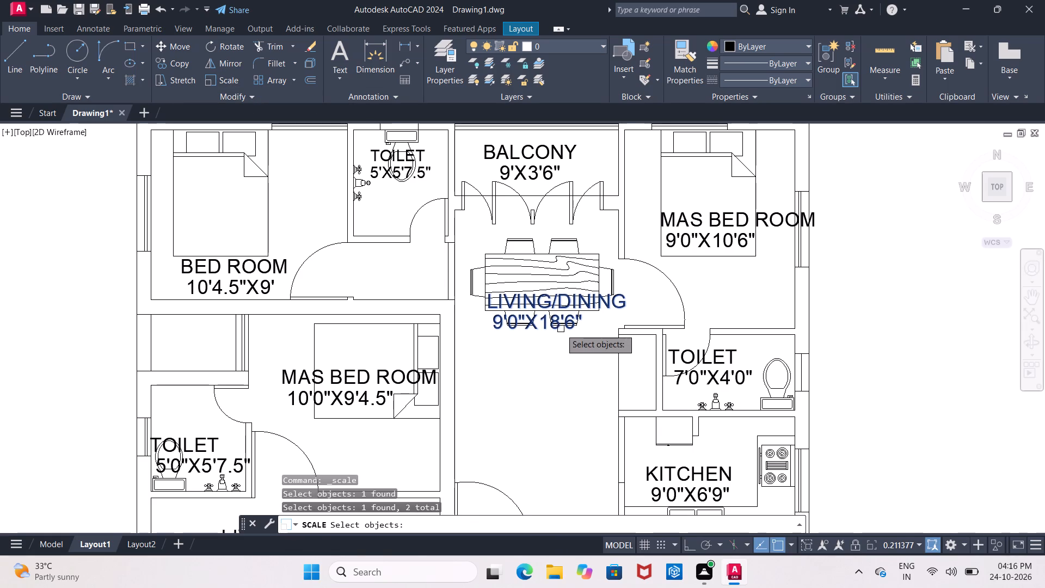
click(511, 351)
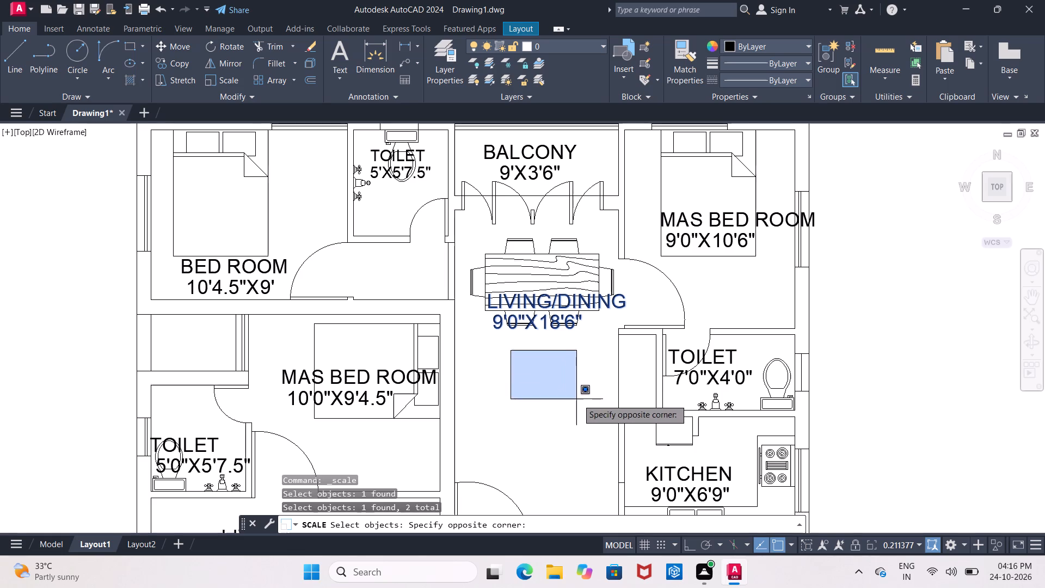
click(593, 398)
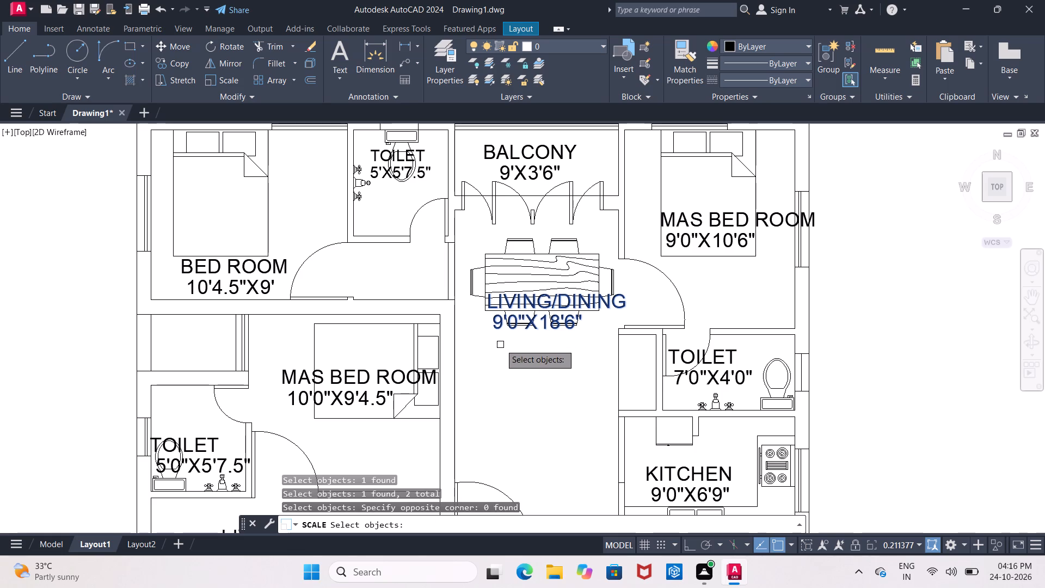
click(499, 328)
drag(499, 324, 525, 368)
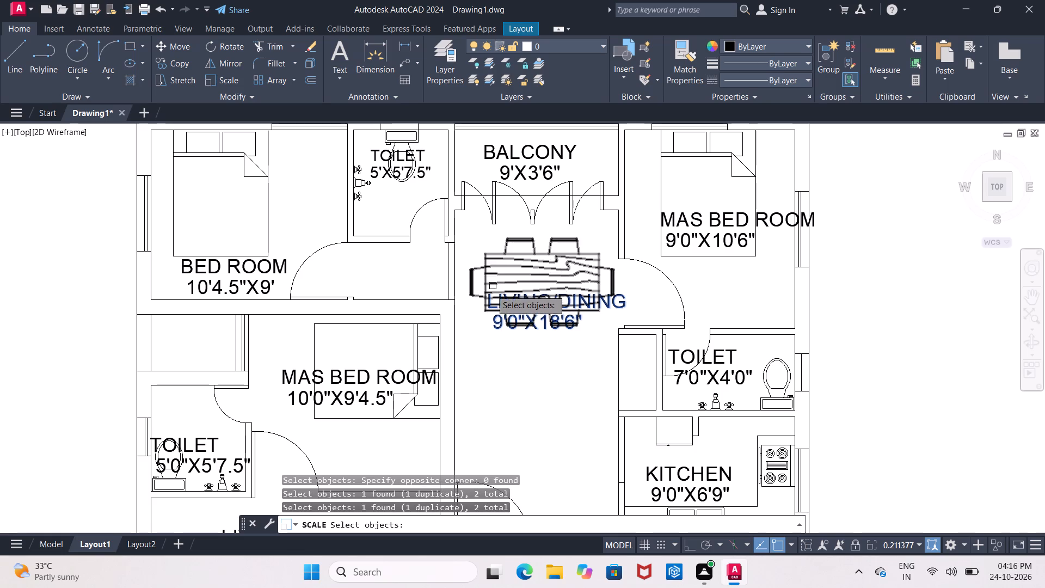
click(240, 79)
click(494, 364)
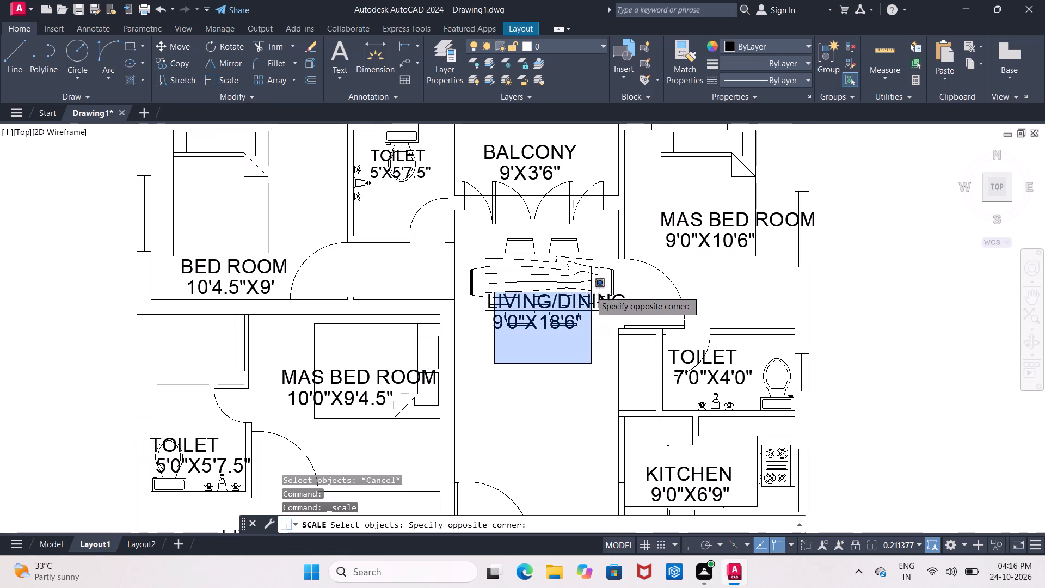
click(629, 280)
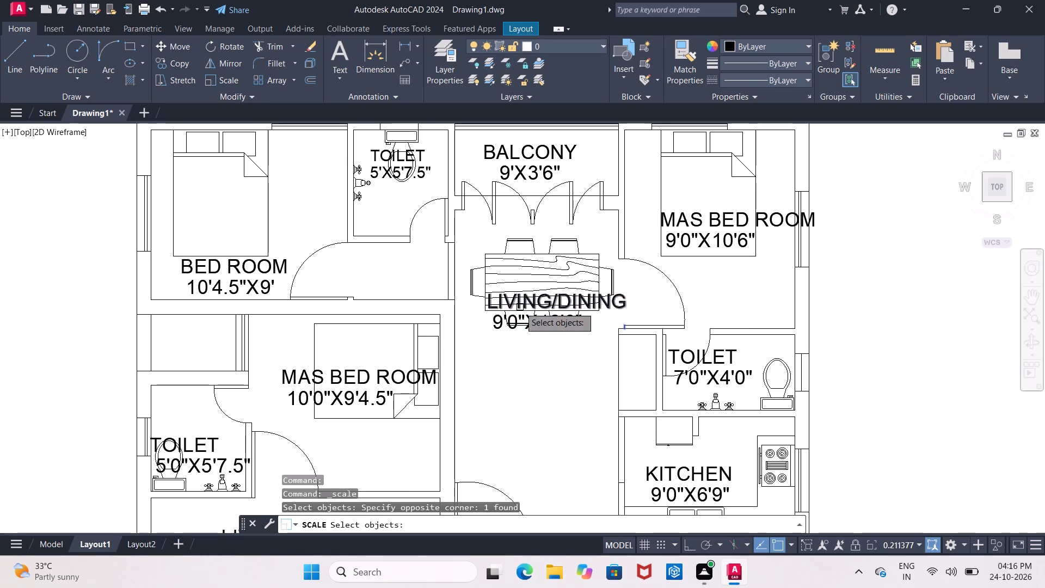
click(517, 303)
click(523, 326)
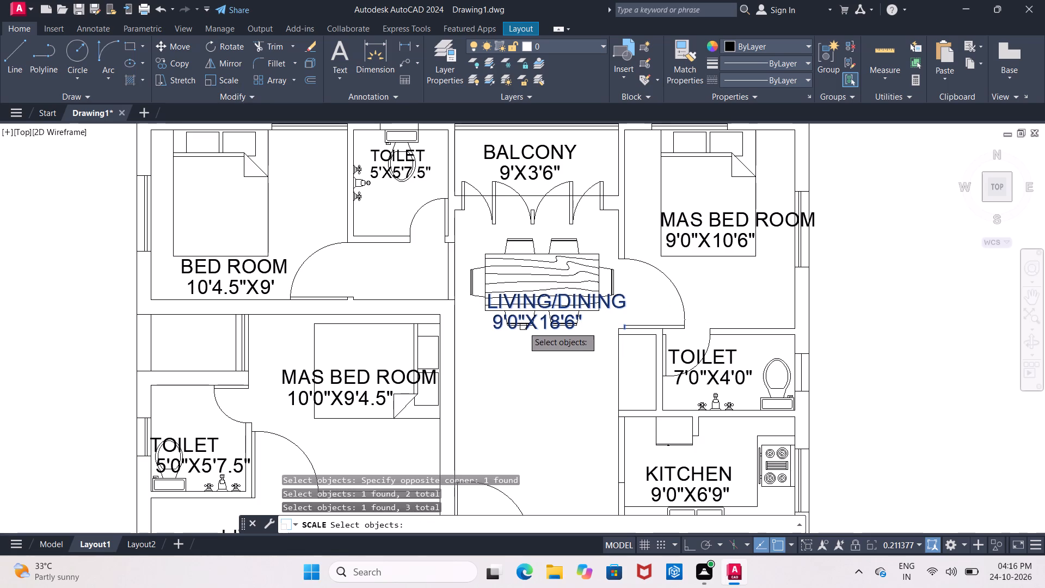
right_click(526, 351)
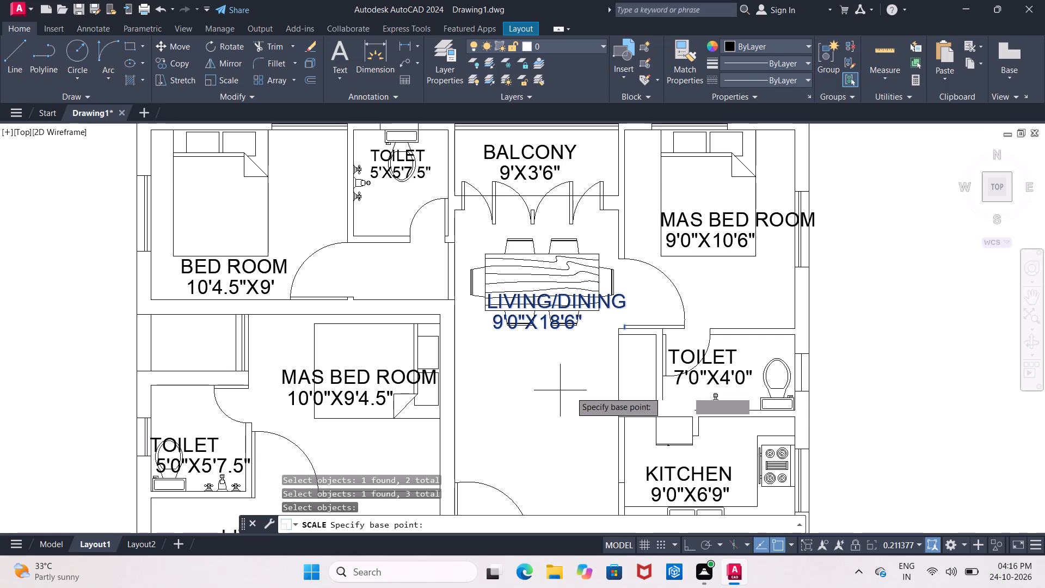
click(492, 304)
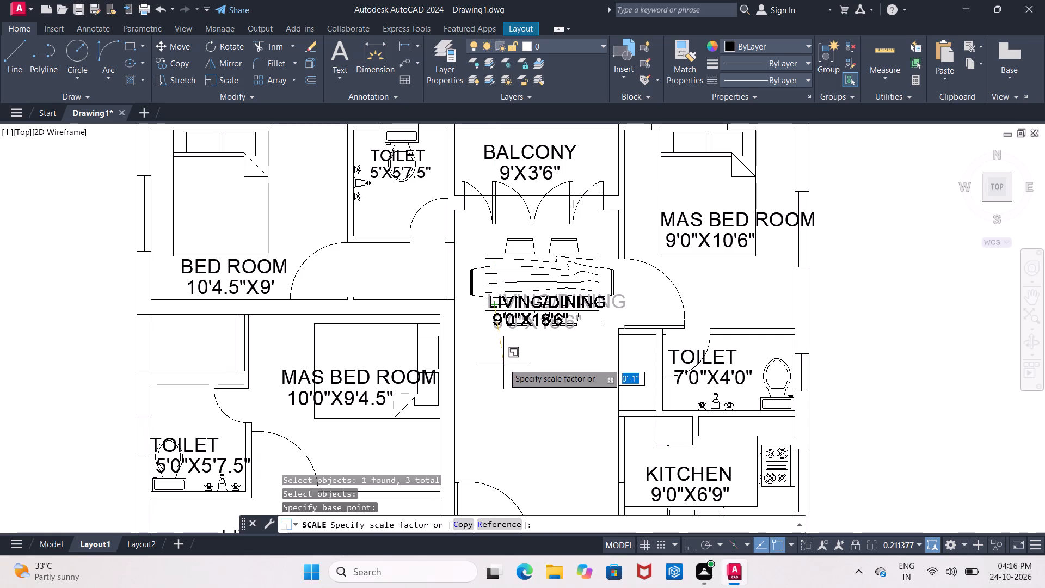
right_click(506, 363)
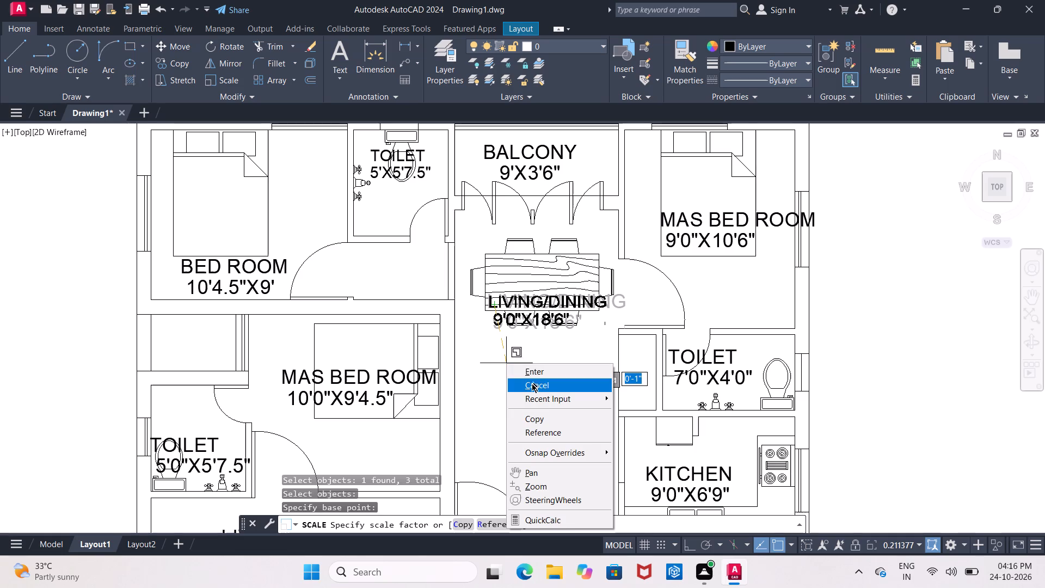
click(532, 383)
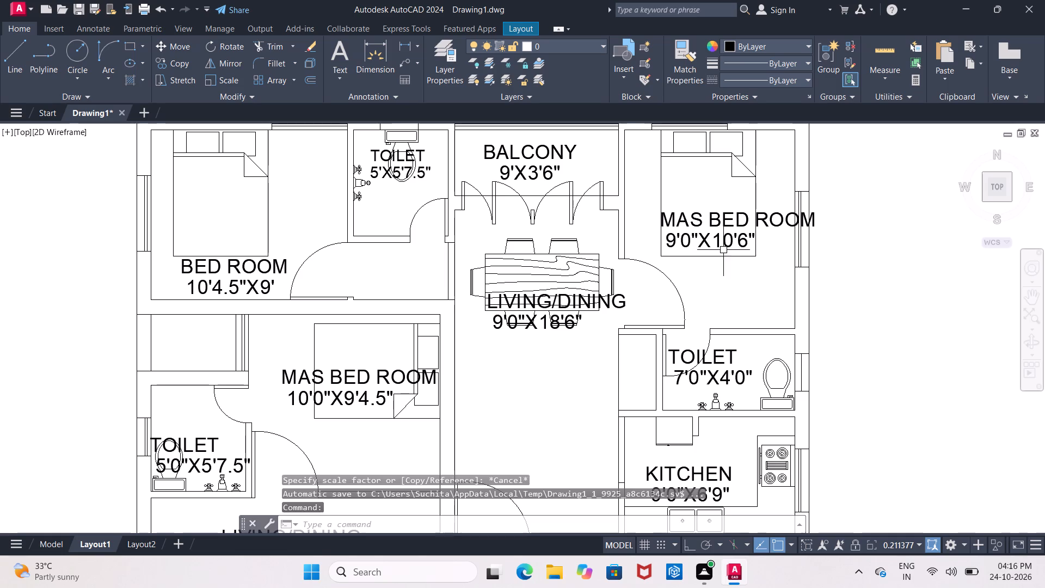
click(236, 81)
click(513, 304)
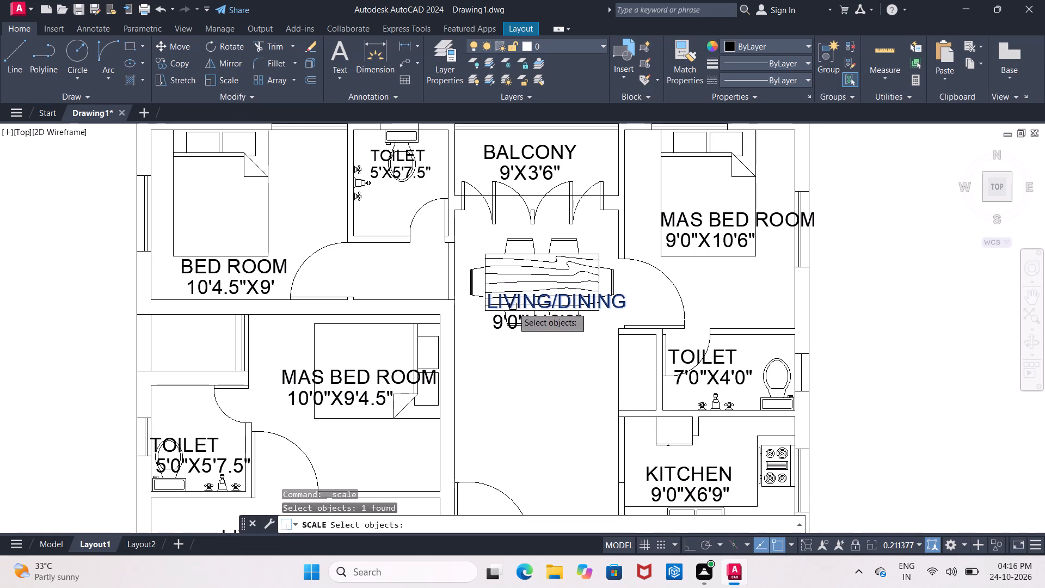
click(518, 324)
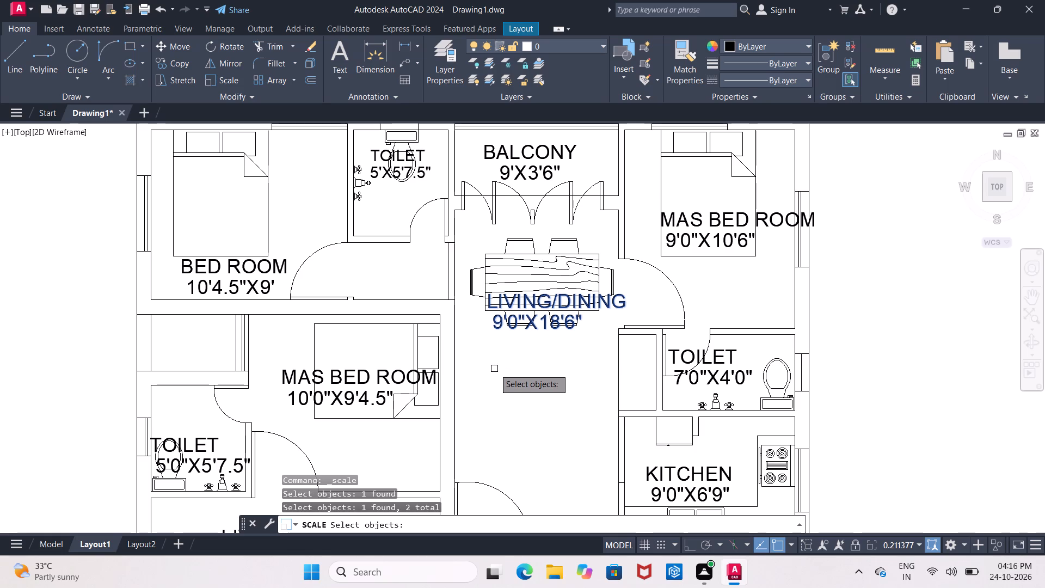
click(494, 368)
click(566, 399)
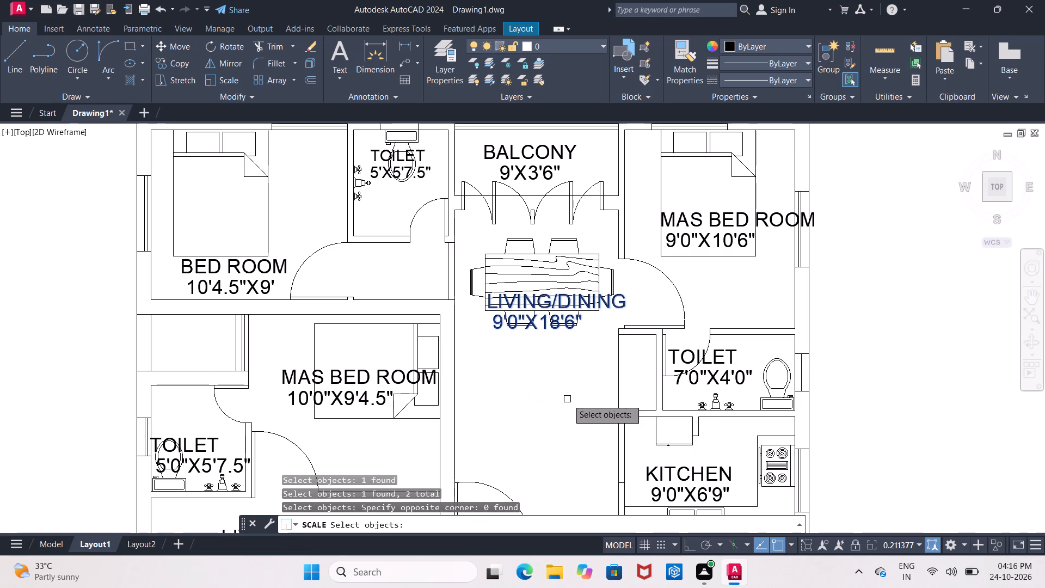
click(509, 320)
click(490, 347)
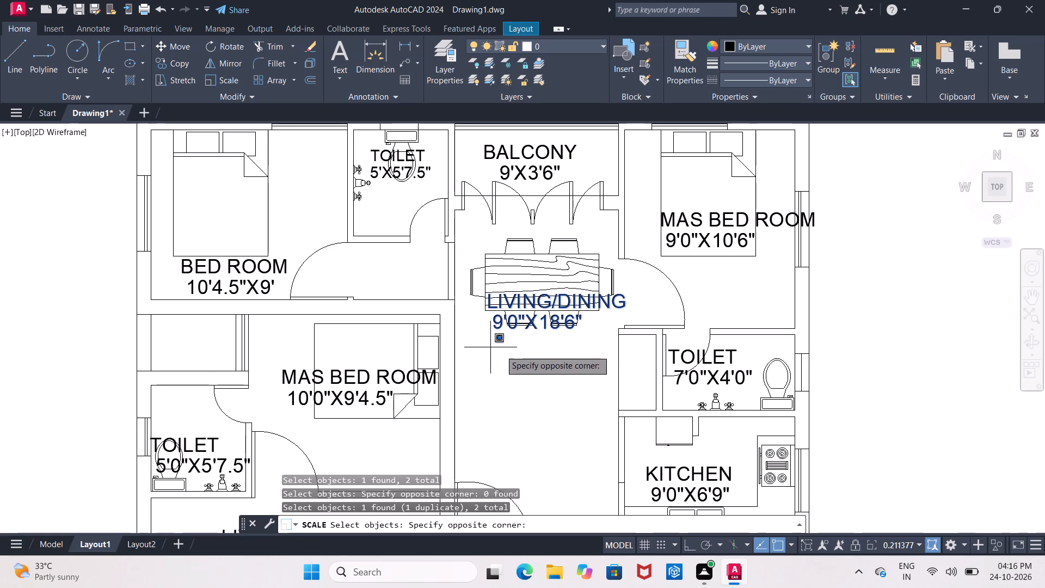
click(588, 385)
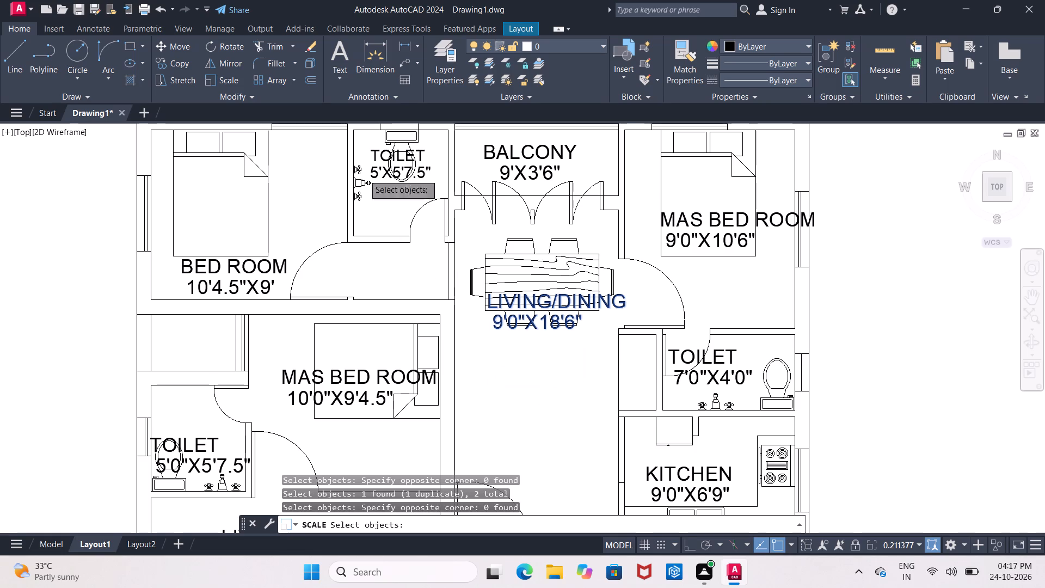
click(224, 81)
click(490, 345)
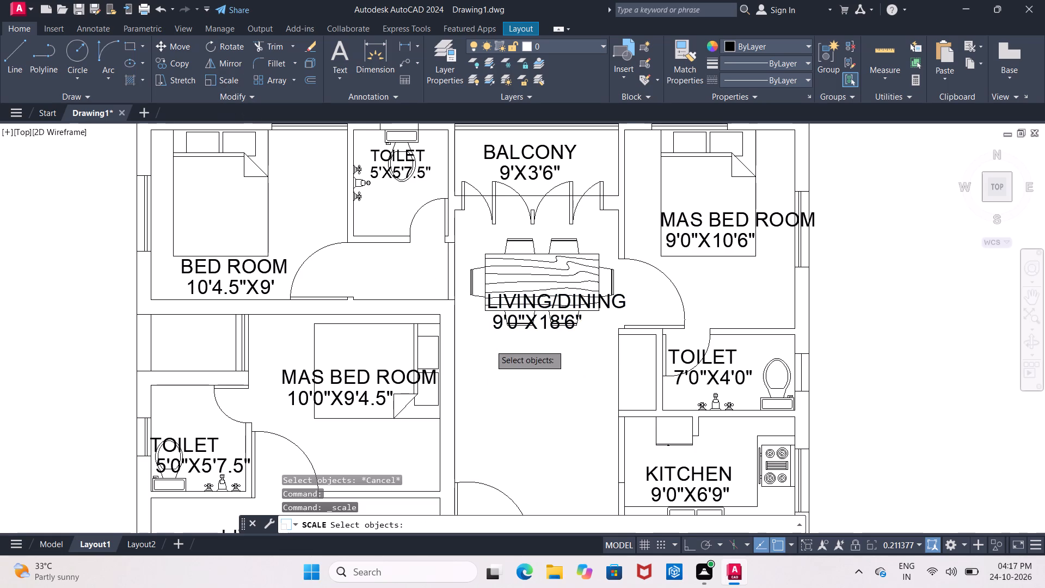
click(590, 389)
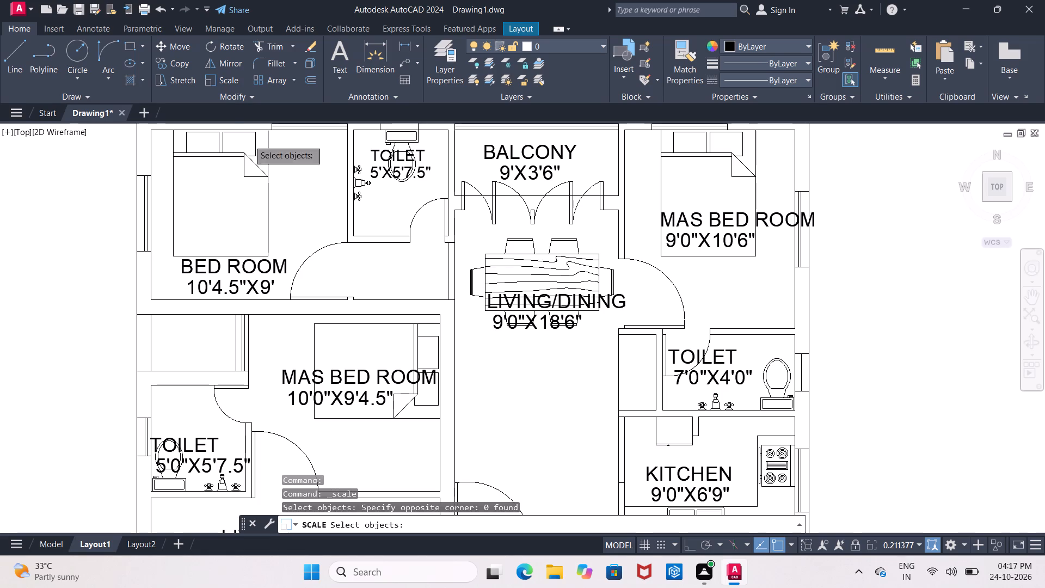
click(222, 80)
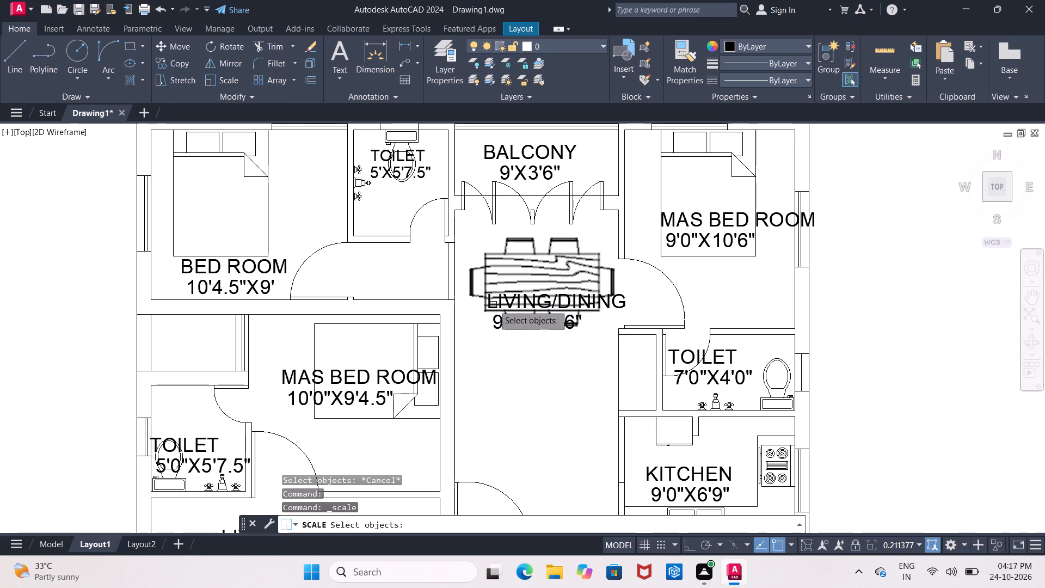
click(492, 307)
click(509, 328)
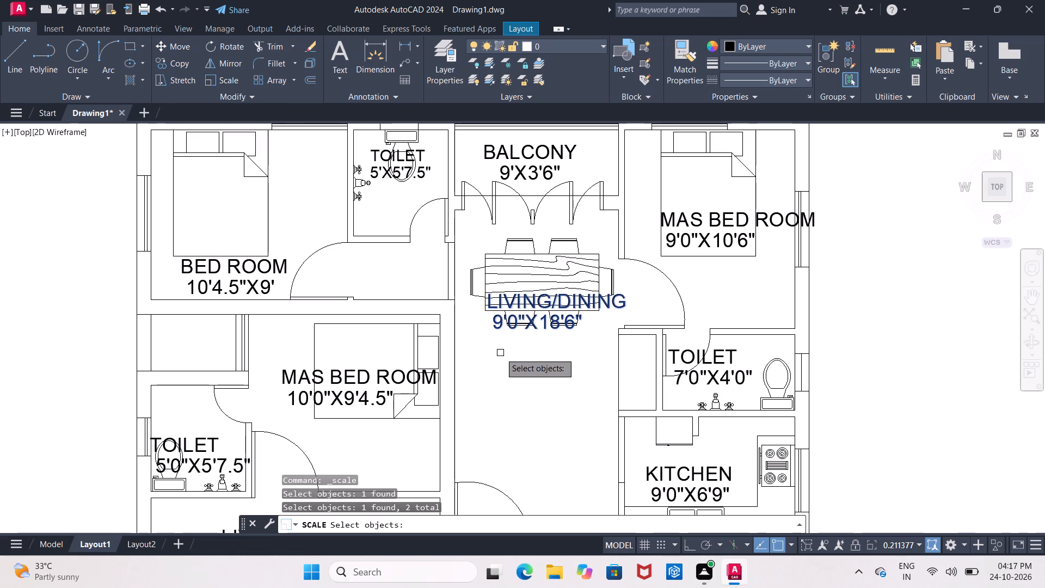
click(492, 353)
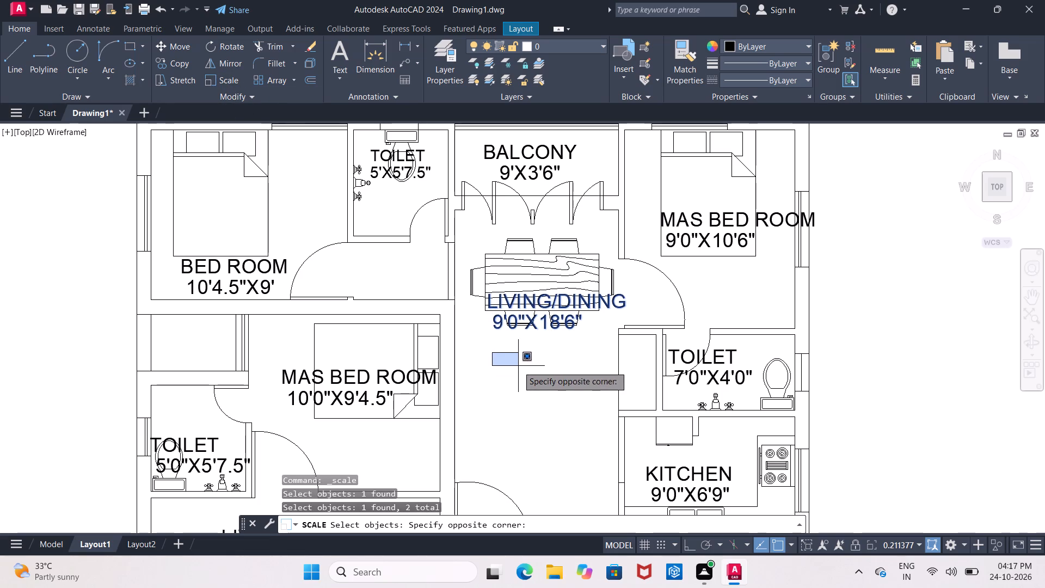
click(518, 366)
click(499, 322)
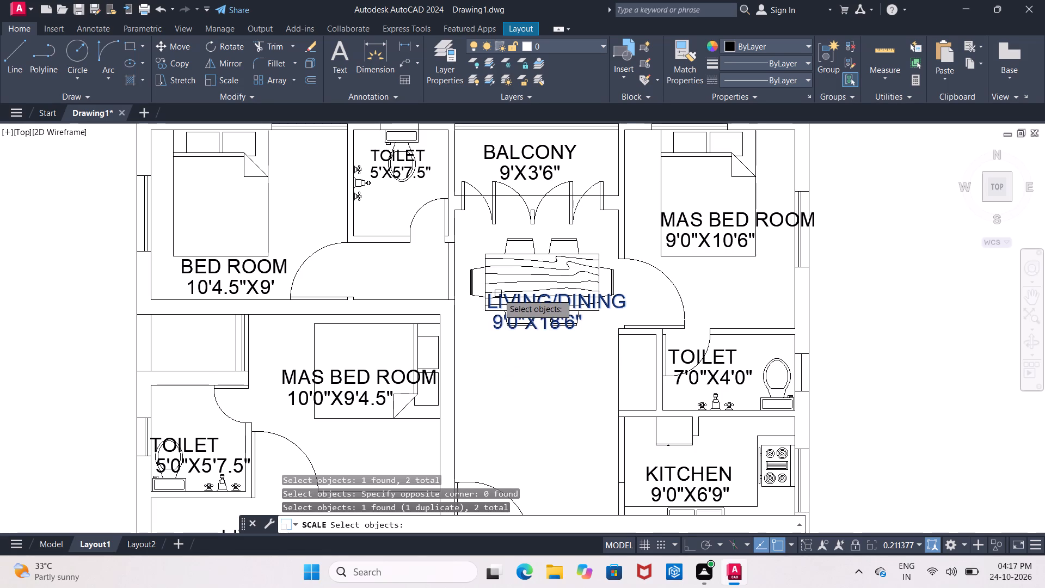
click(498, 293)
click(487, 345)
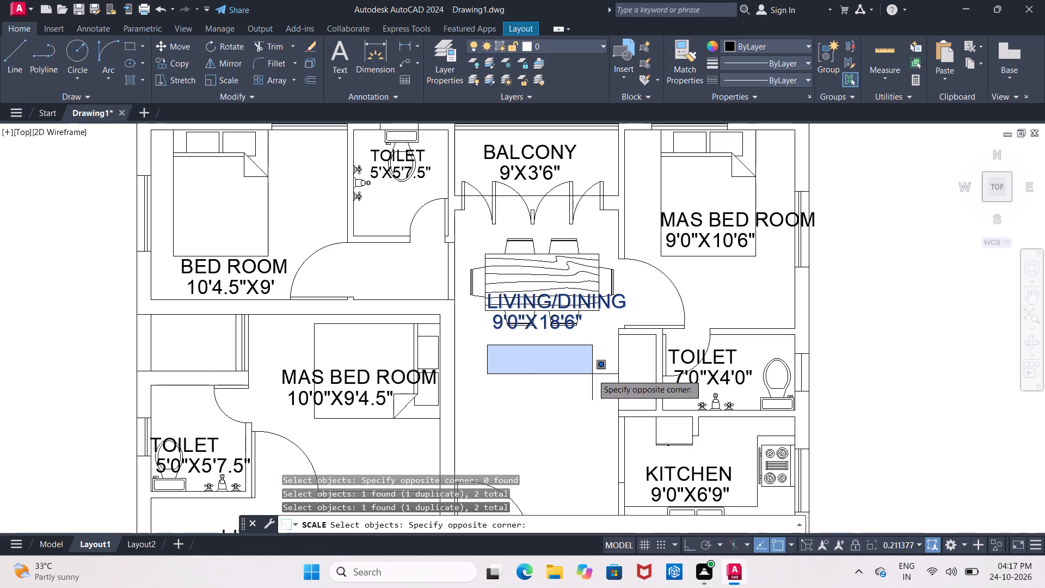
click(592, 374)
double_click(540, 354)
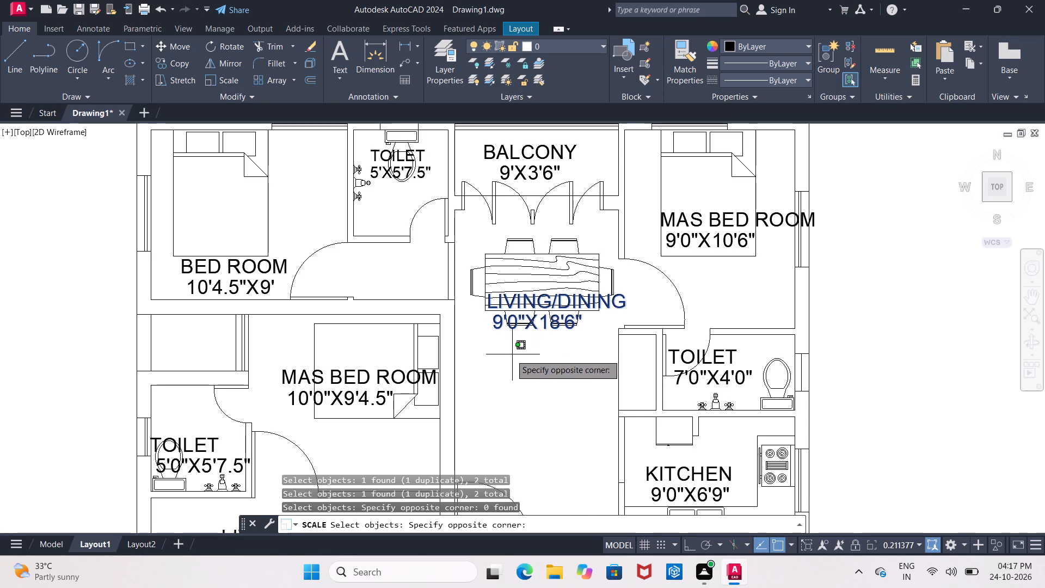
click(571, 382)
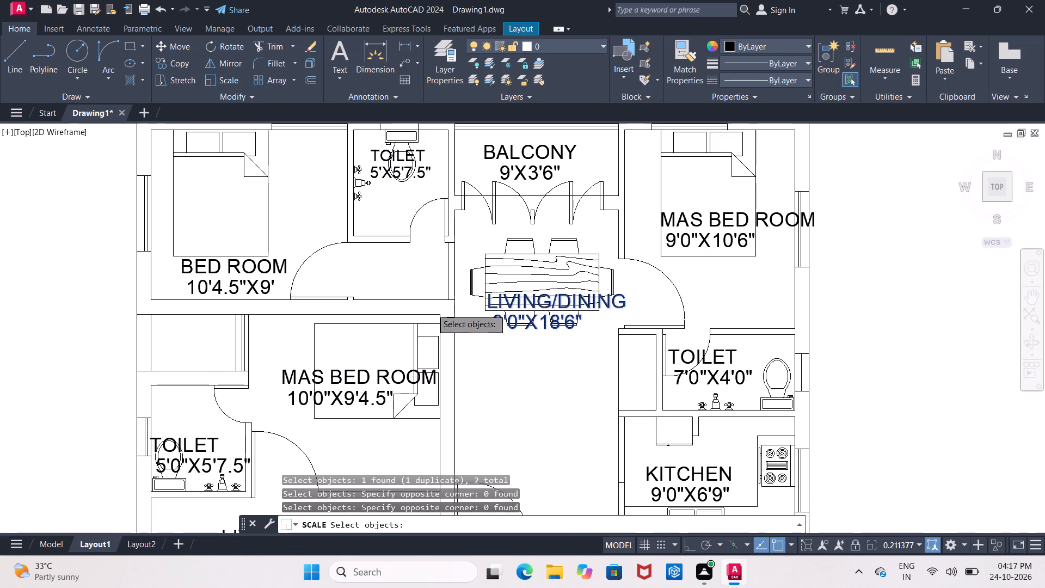
Scale down the central LIVING/DINING name and its 9'0"X18'6" size text together, using a base point just below them.
click(237, 77)
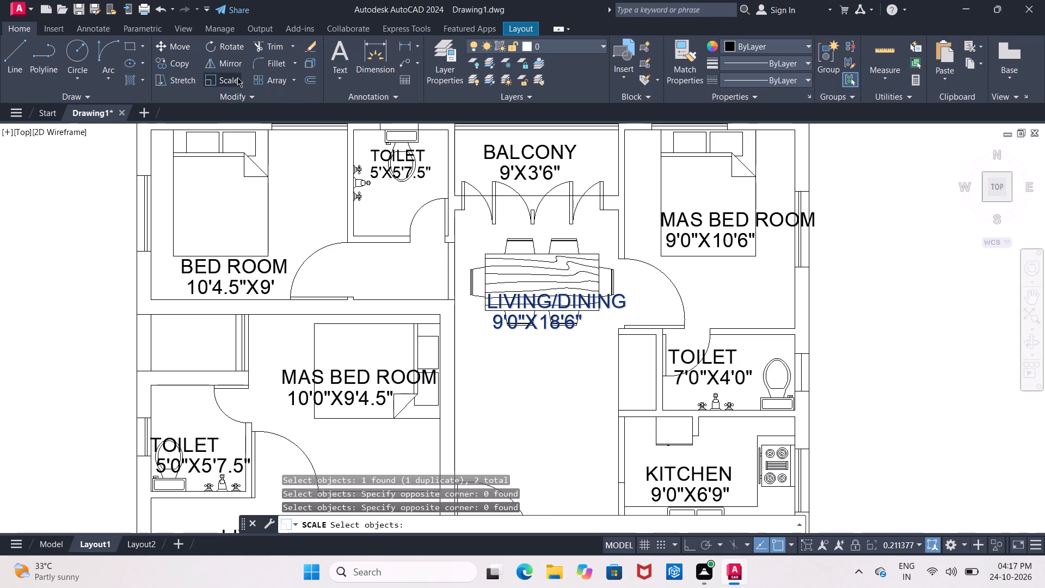
click(495, 307)
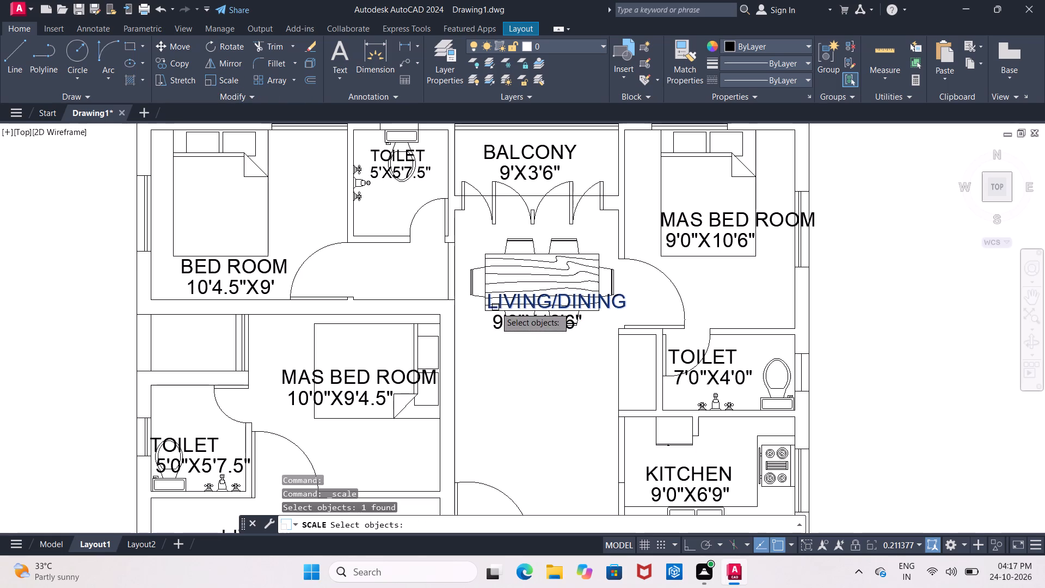
click(509, 326)
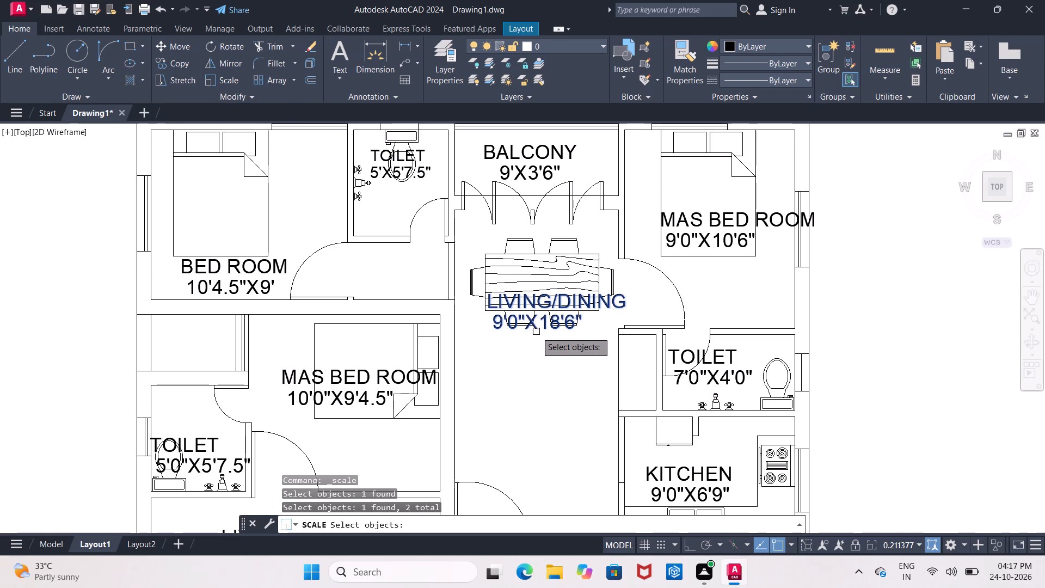
click(530, 325)
right_drag(496, 339, 484, 344)
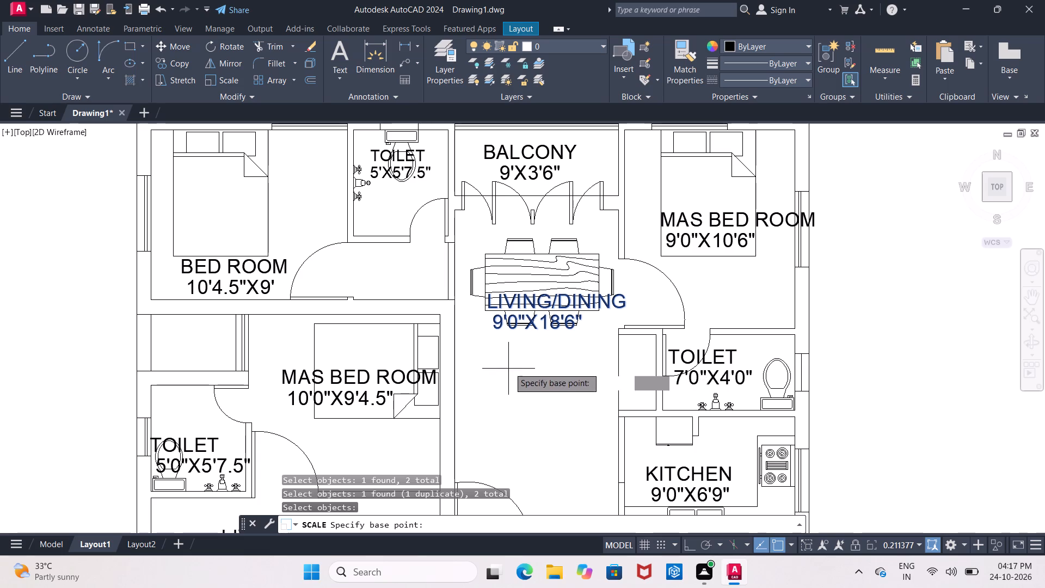
click(509, 359)
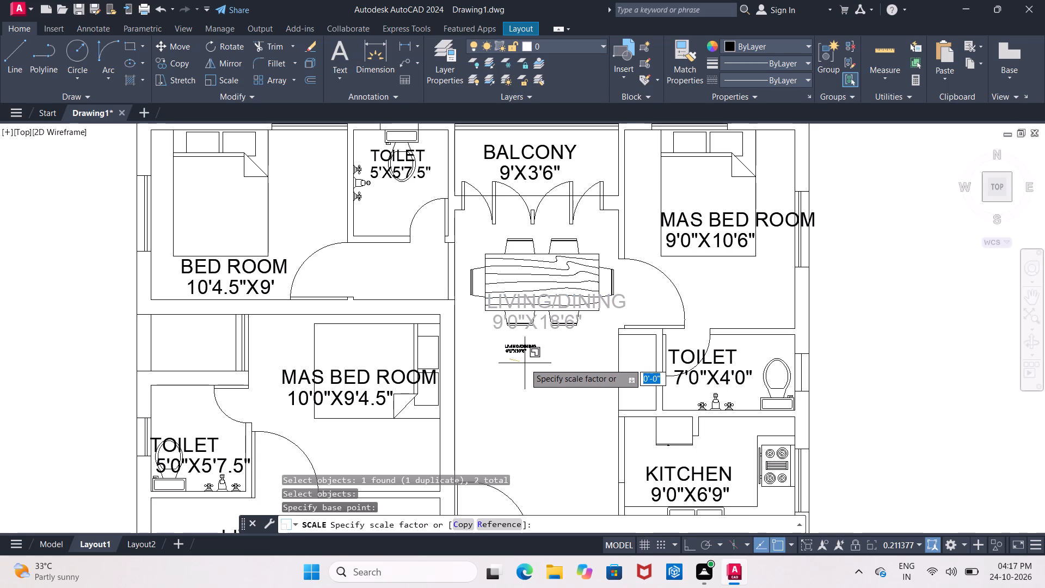
click(558, 383)
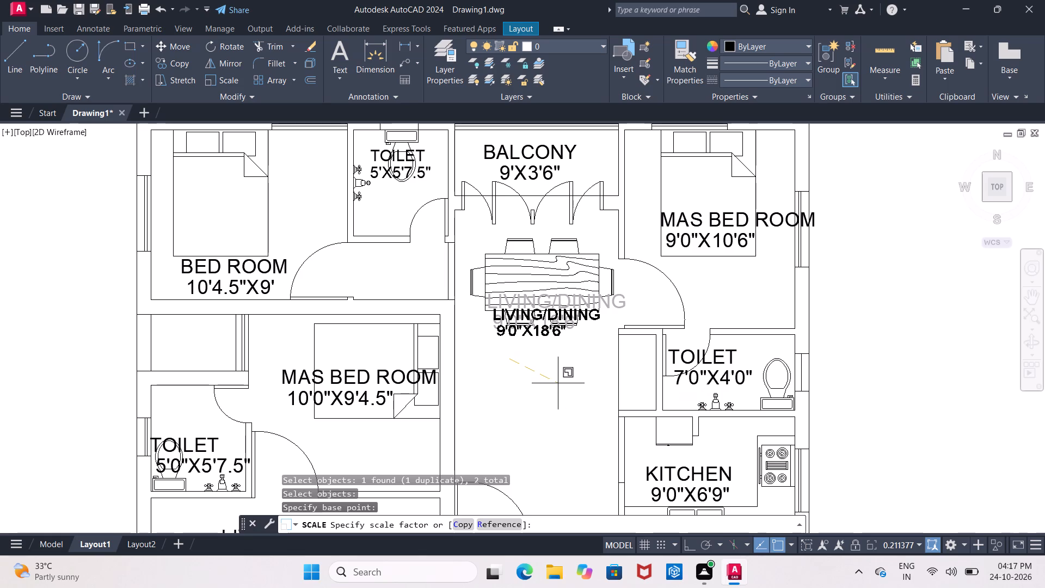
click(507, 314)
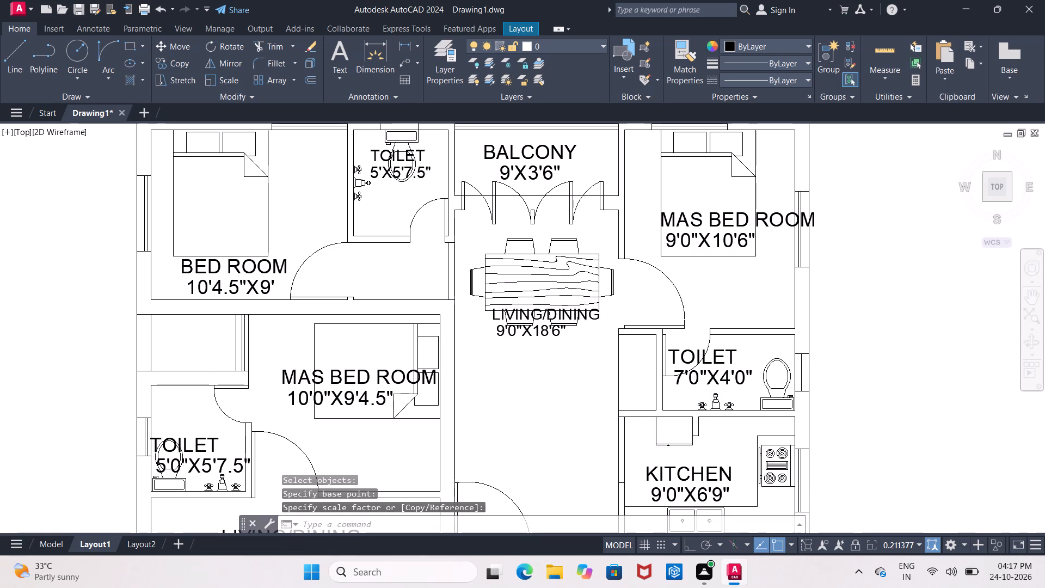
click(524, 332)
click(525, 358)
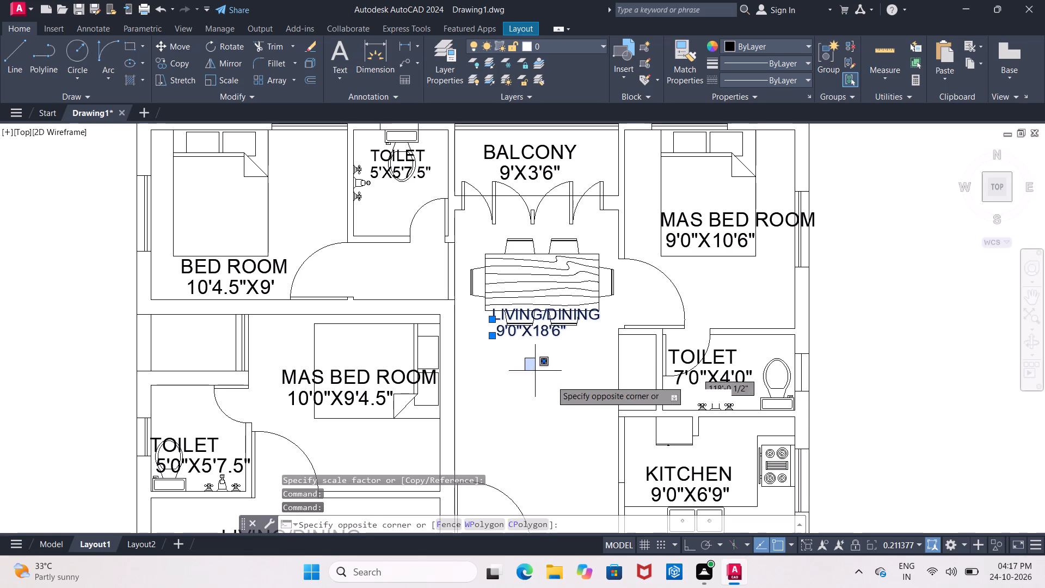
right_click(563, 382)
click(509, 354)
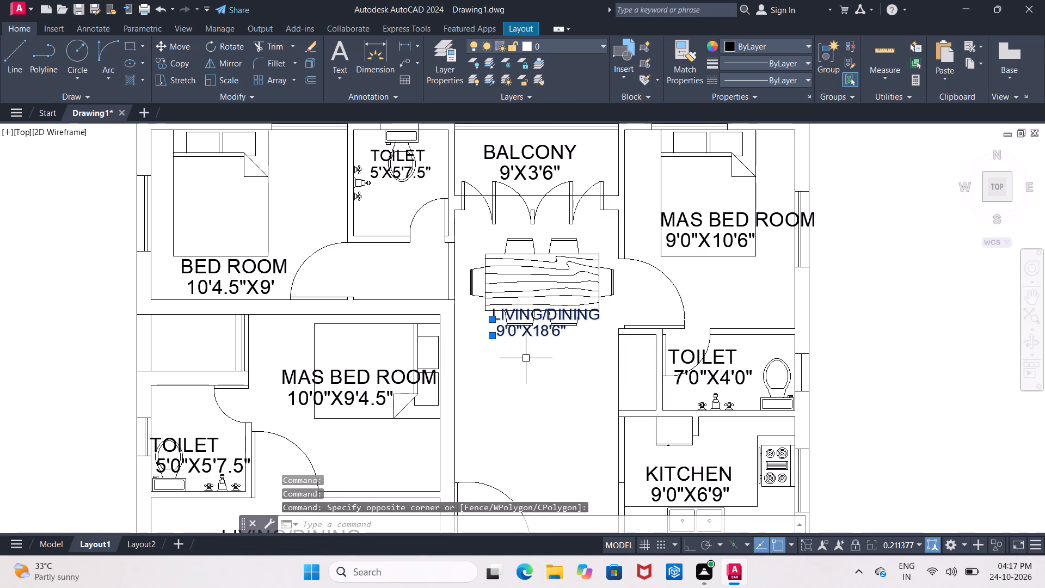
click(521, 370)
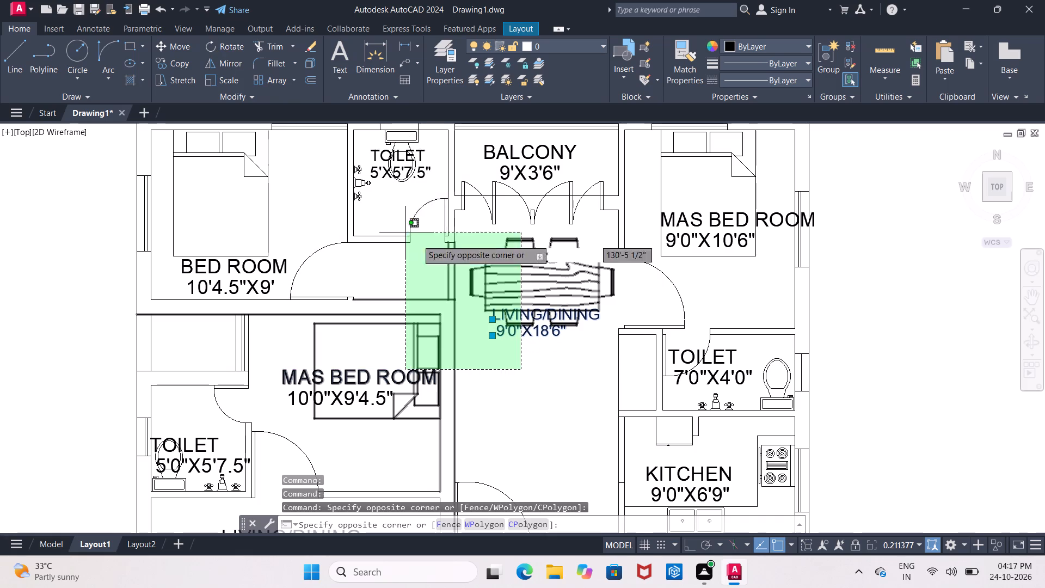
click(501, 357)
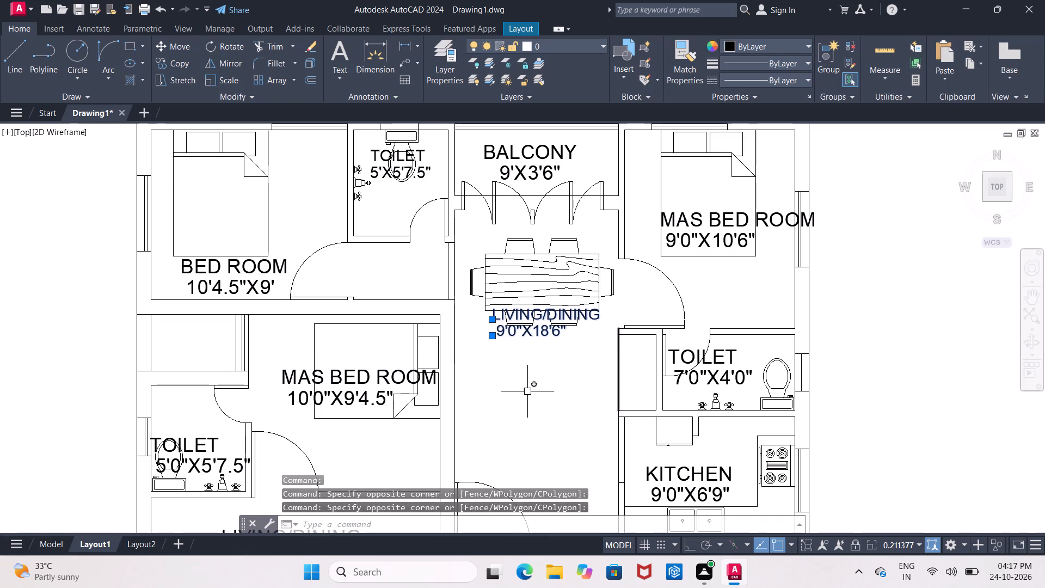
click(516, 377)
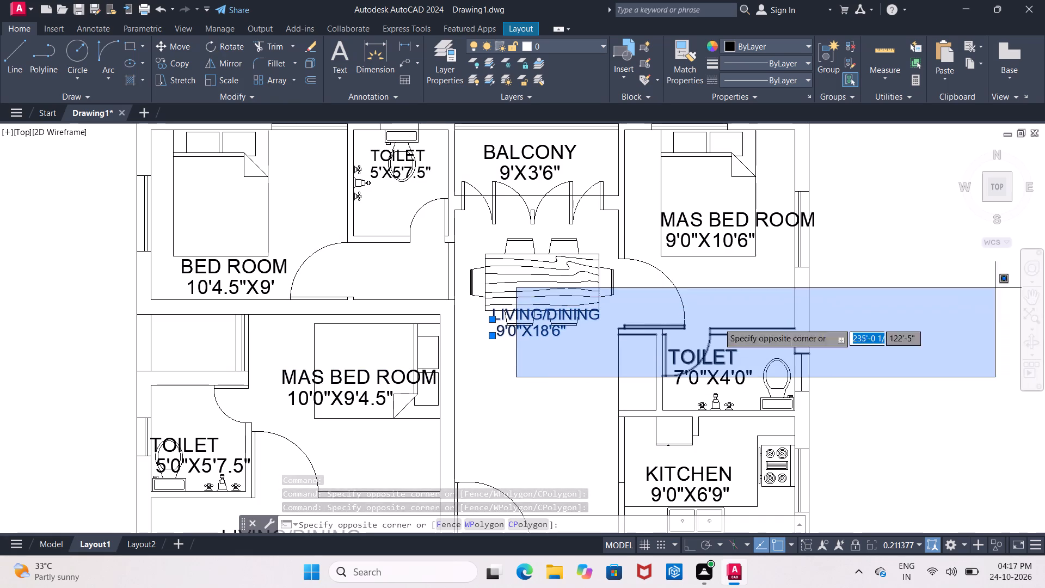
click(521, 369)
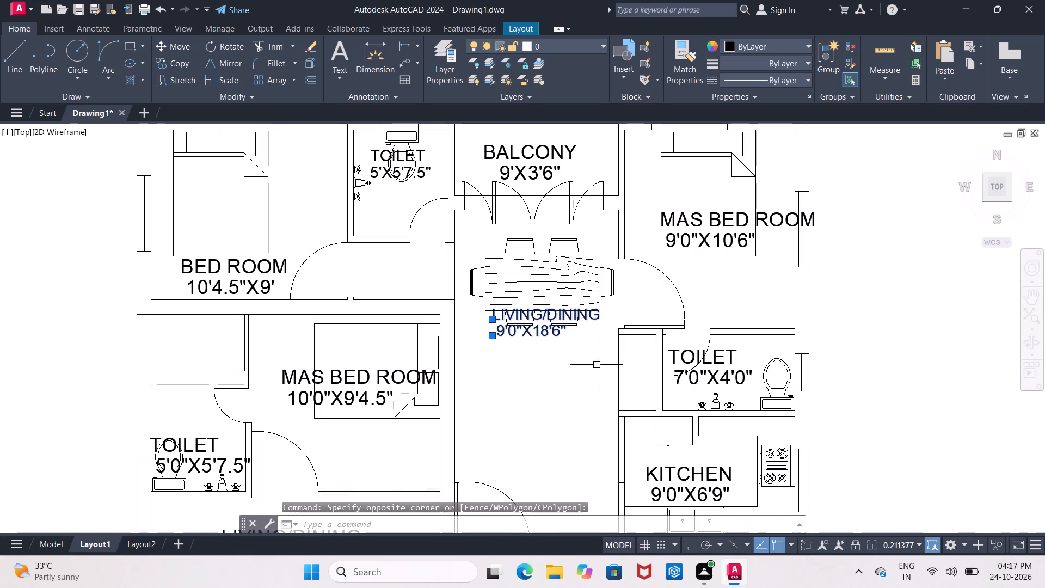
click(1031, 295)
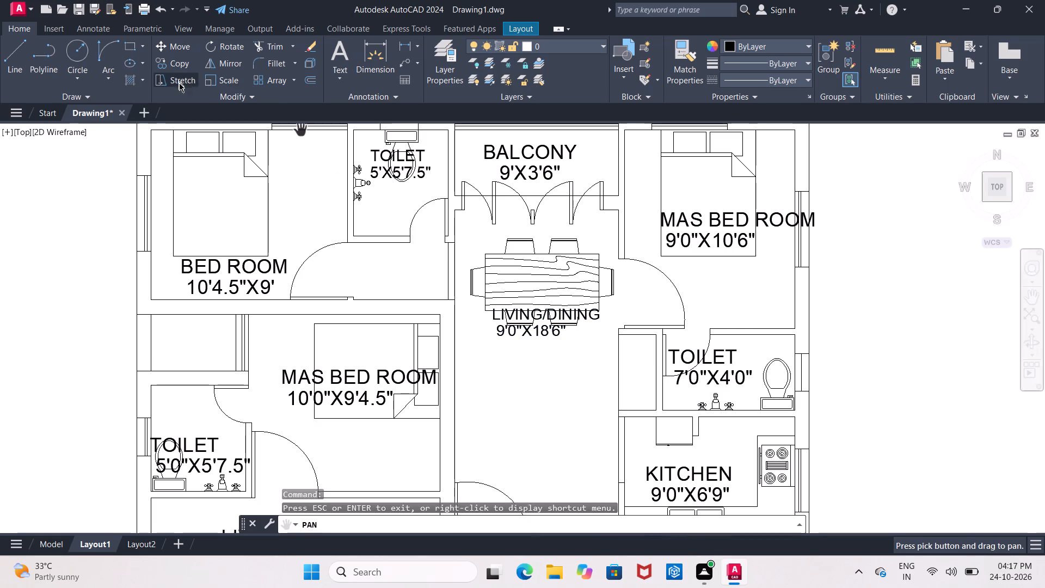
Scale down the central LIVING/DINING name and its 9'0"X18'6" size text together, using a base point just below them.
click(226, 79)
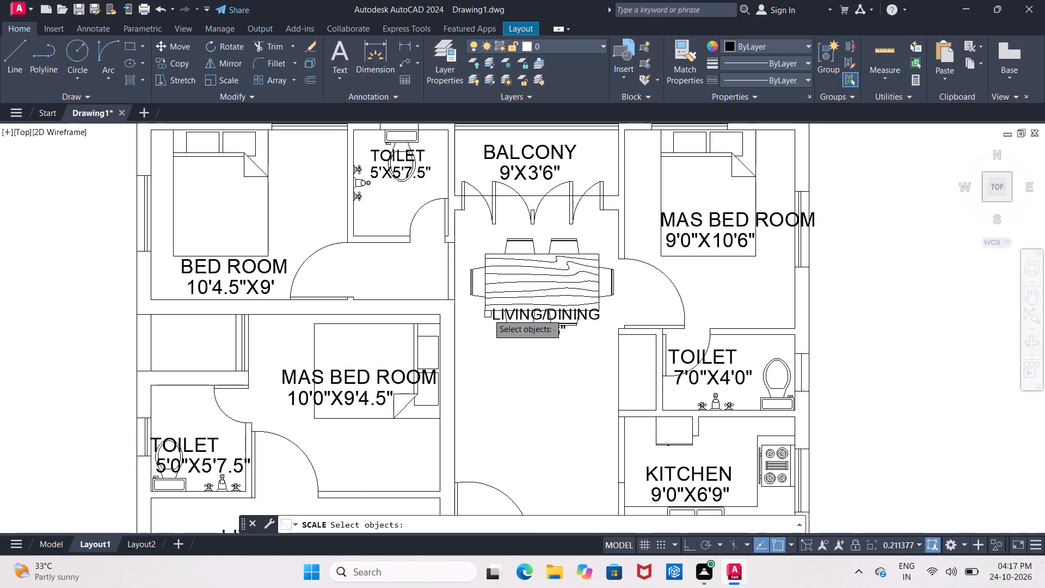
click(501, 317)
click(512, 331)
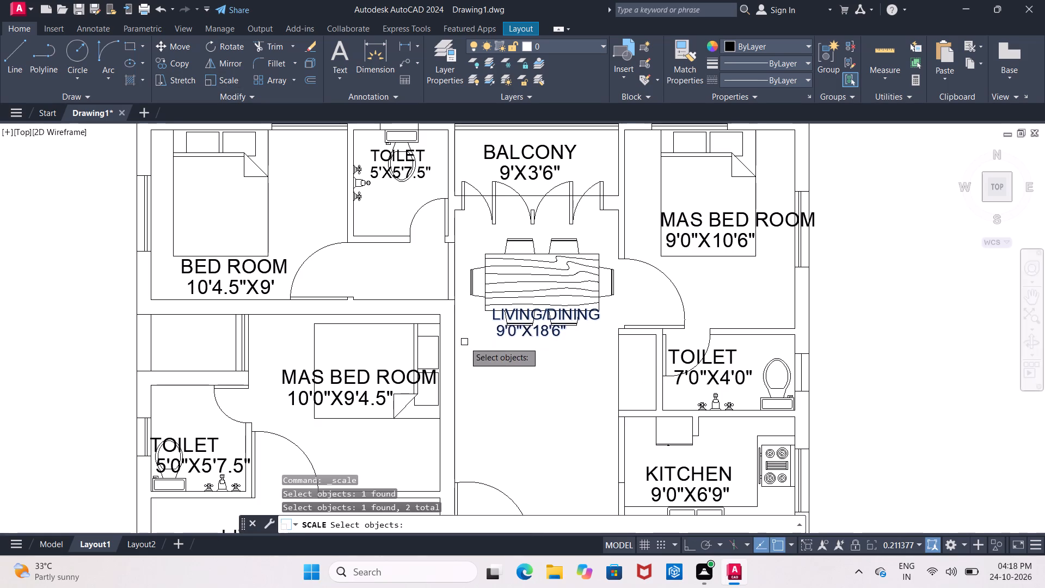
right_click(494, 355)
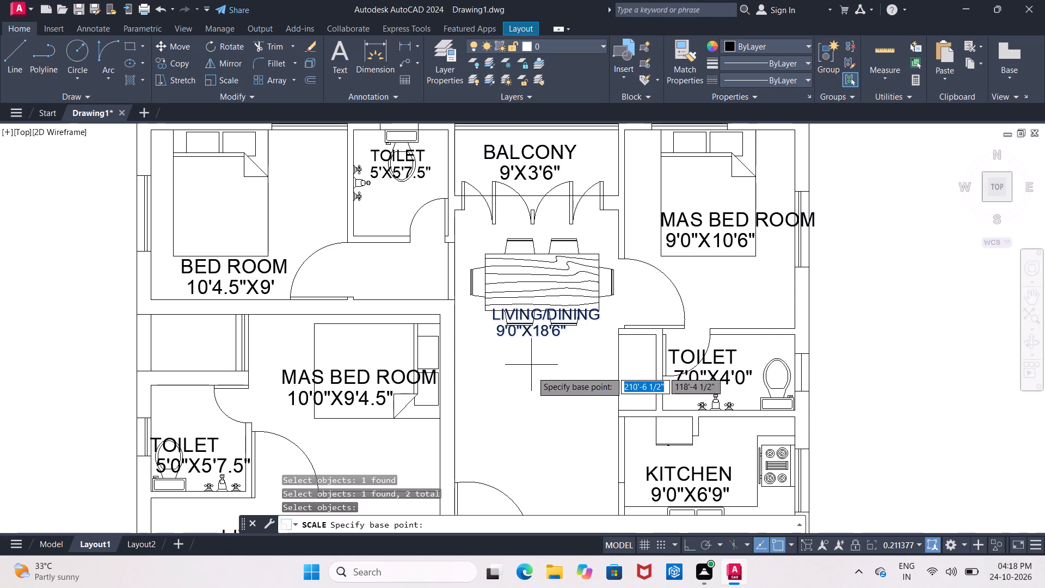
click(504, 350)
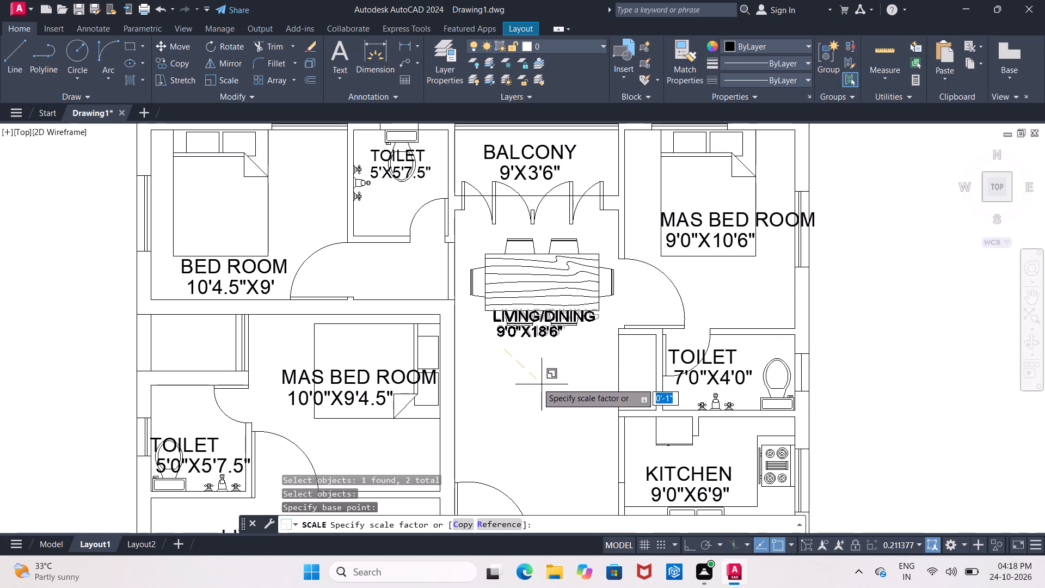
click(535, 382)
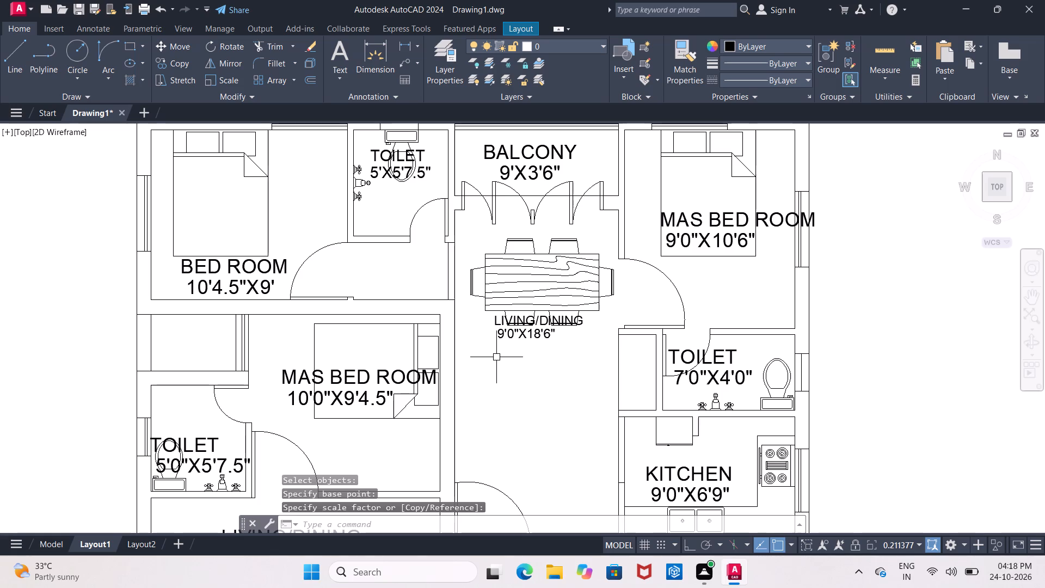
Scale up the central LIVING/DINING name and its 9'0"X18'6" size text together from a base point below the text.
click(238, 87)
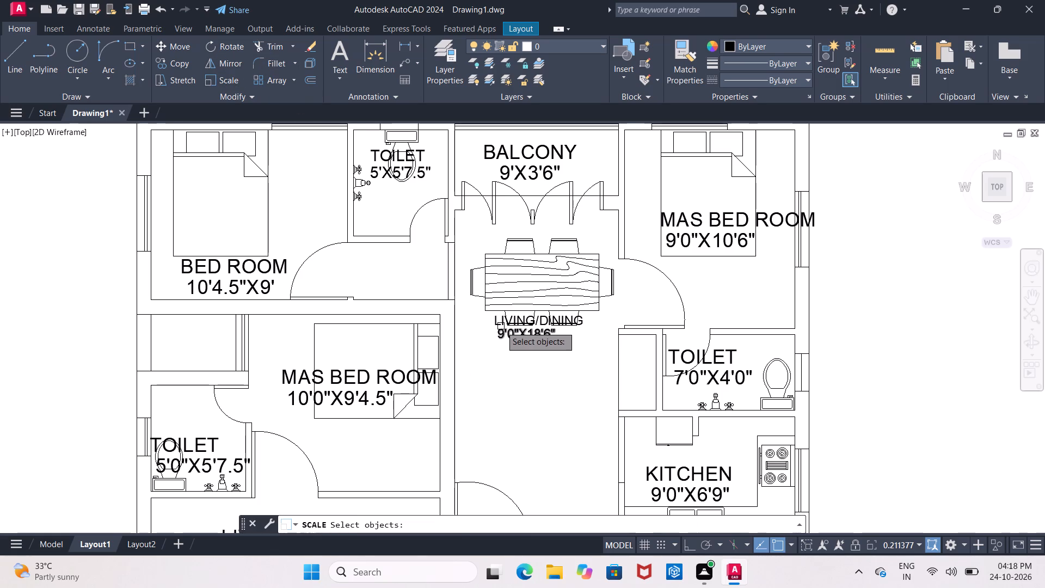
drag(502, 322, 500, 328)
click(501, 336)
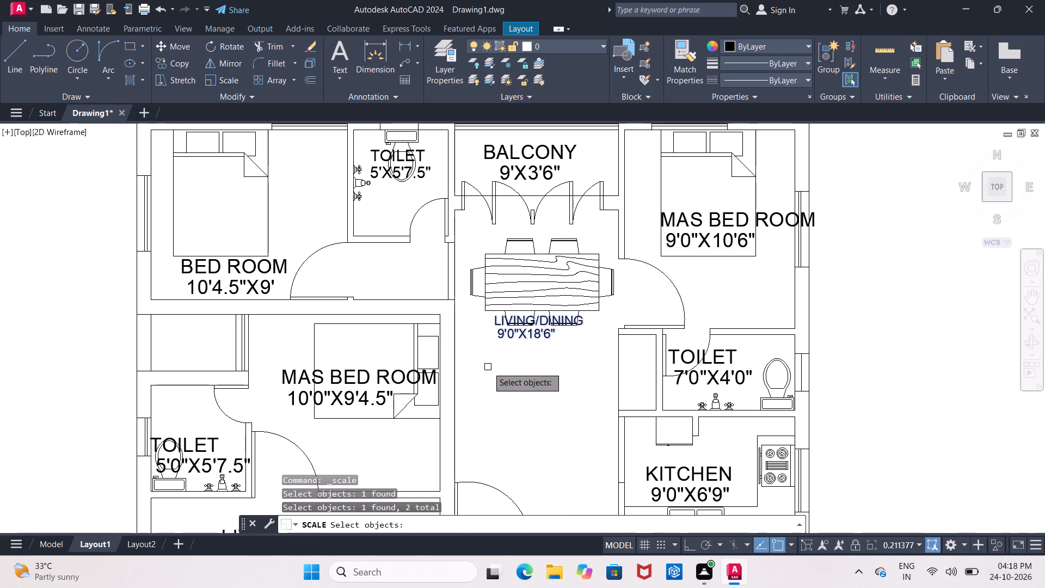
right_click(482, 376)
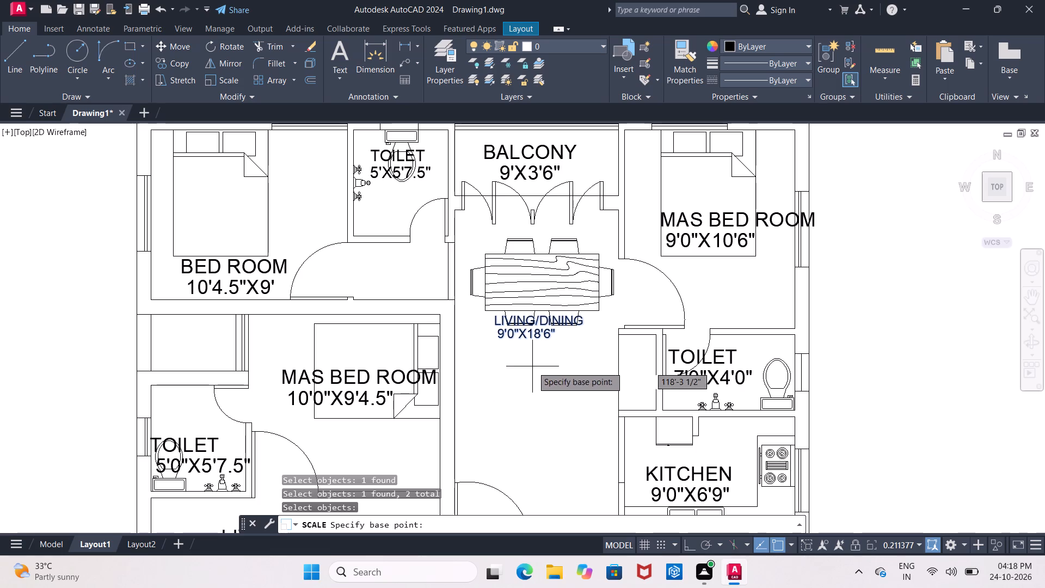
click(519, 367)
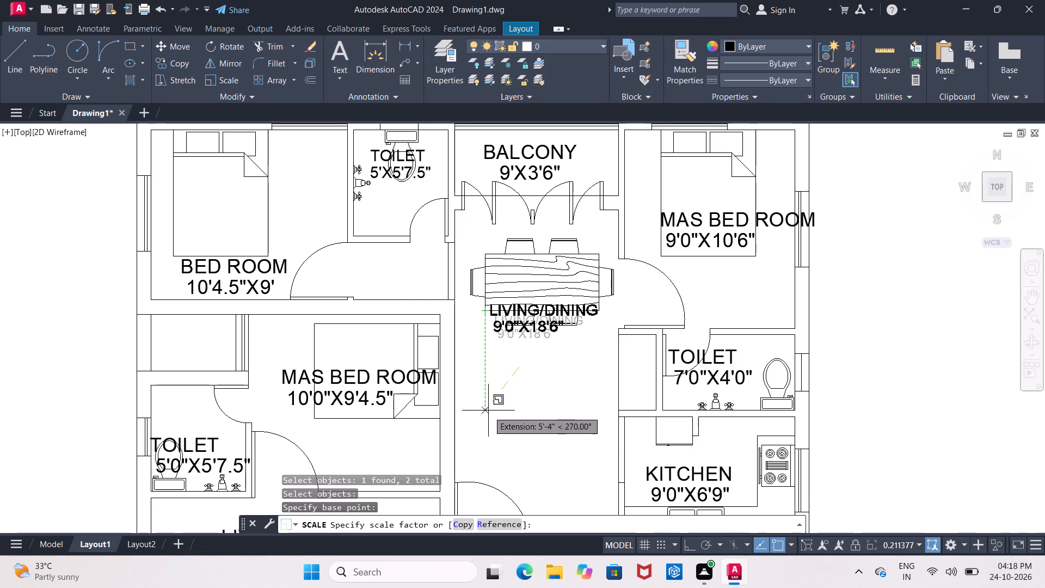
click(464, 397)
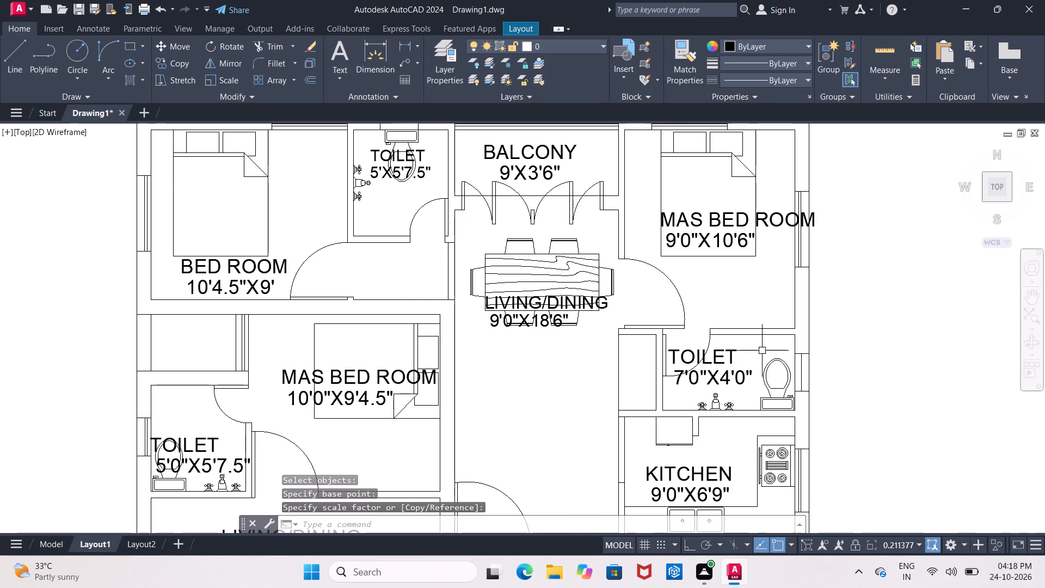
Enlarge the central LIVING/DINING name and 9'0"X18'6" size text further with Scale, using a base point well below their left end.
click(218, 81)
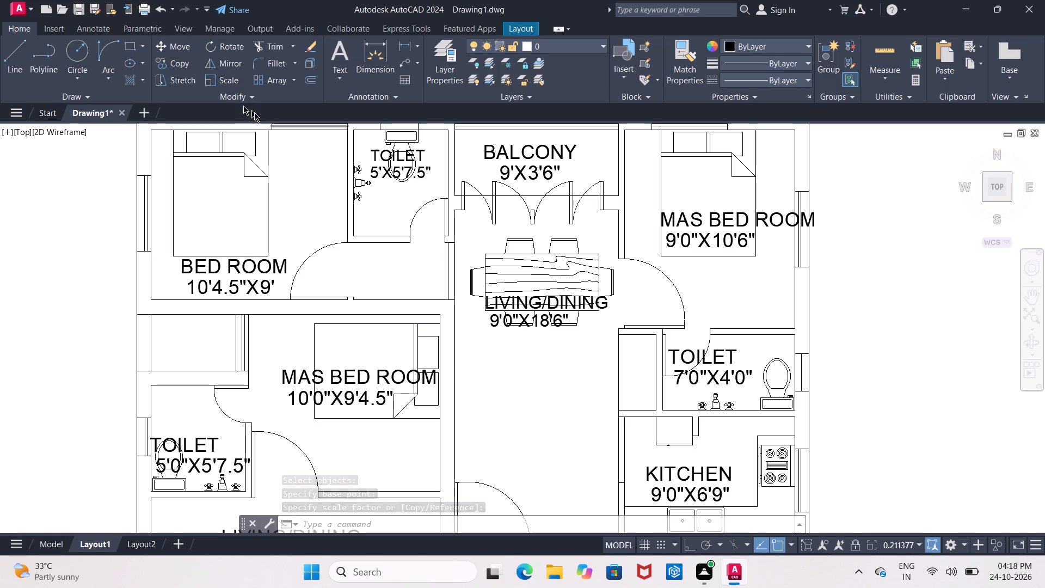
click(494, 306)
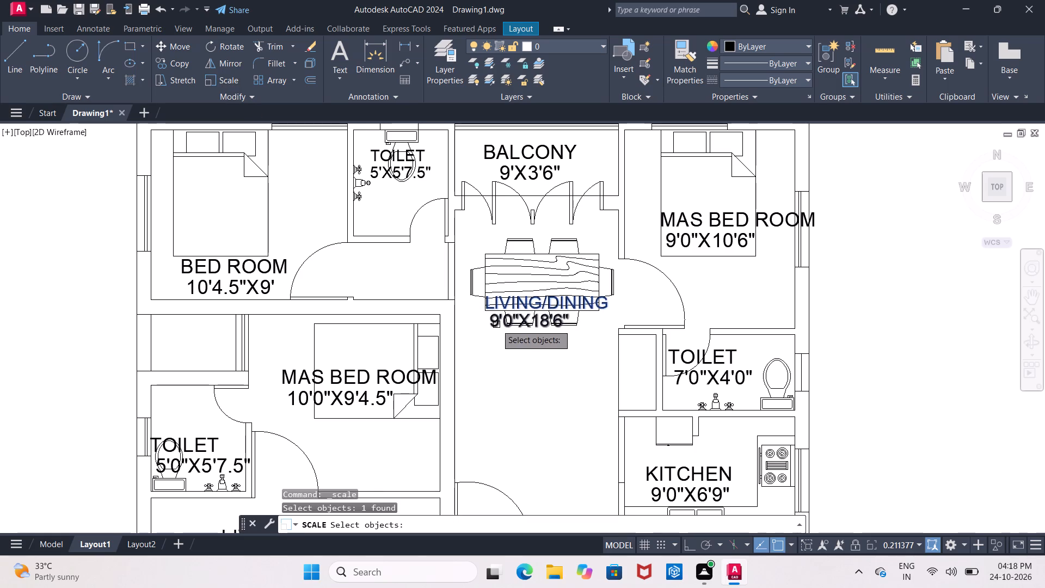
click(497, 324)
click(491, 373)
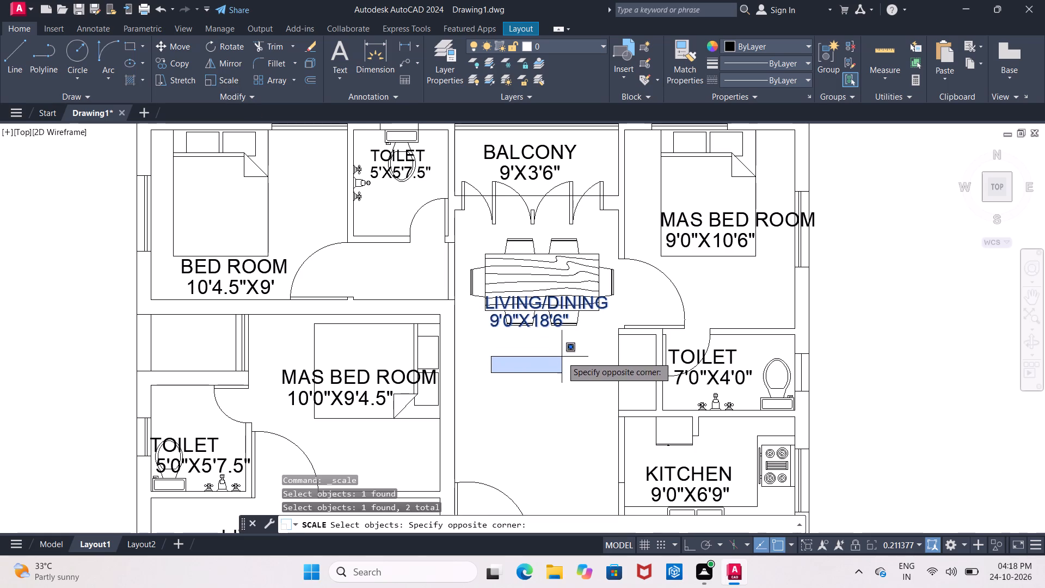
click(567, 352)
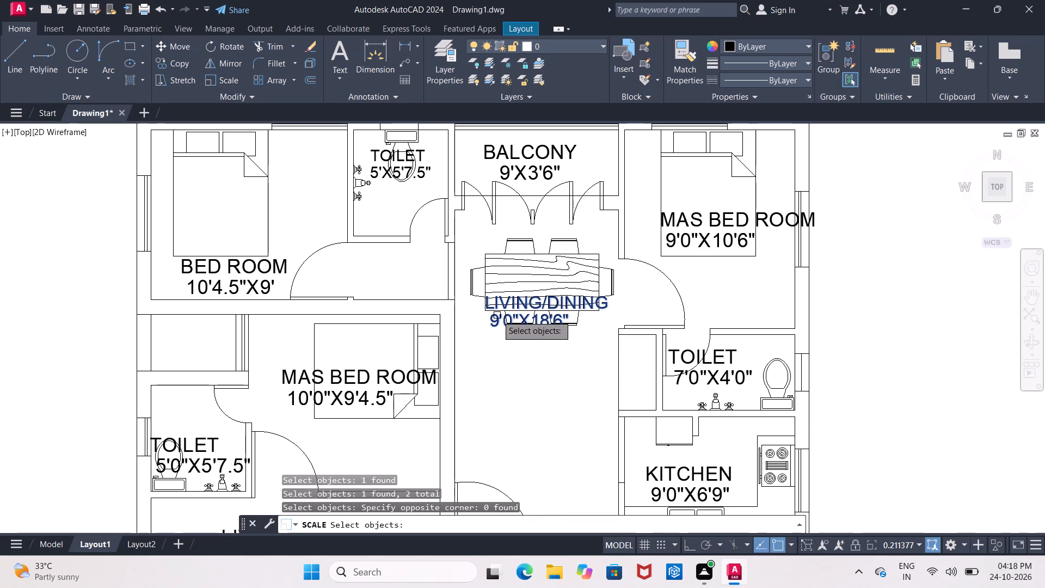
right_drag(497, 315, 495, 324)
click(485, 381)
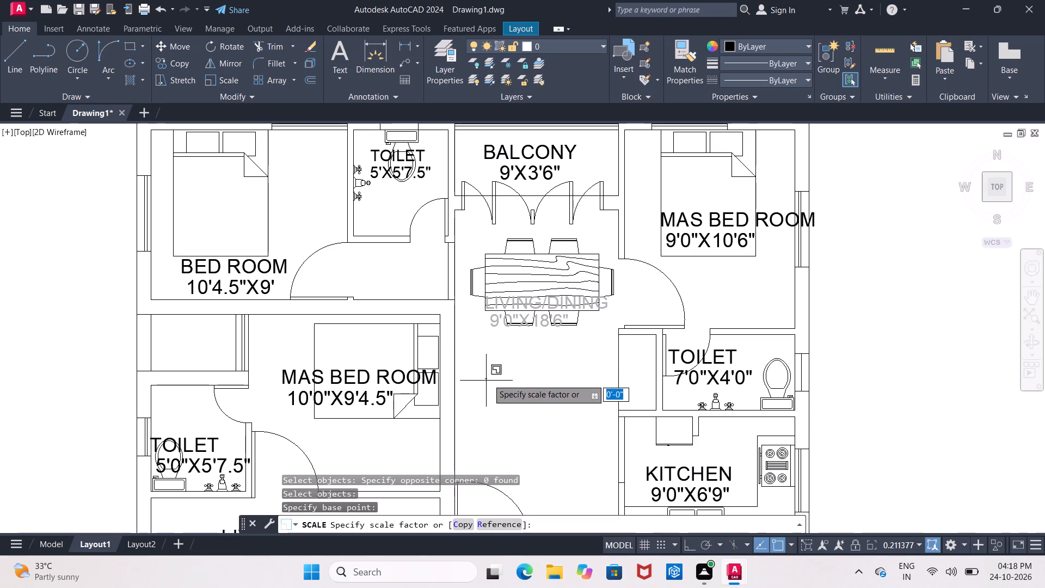
click(557, 385)
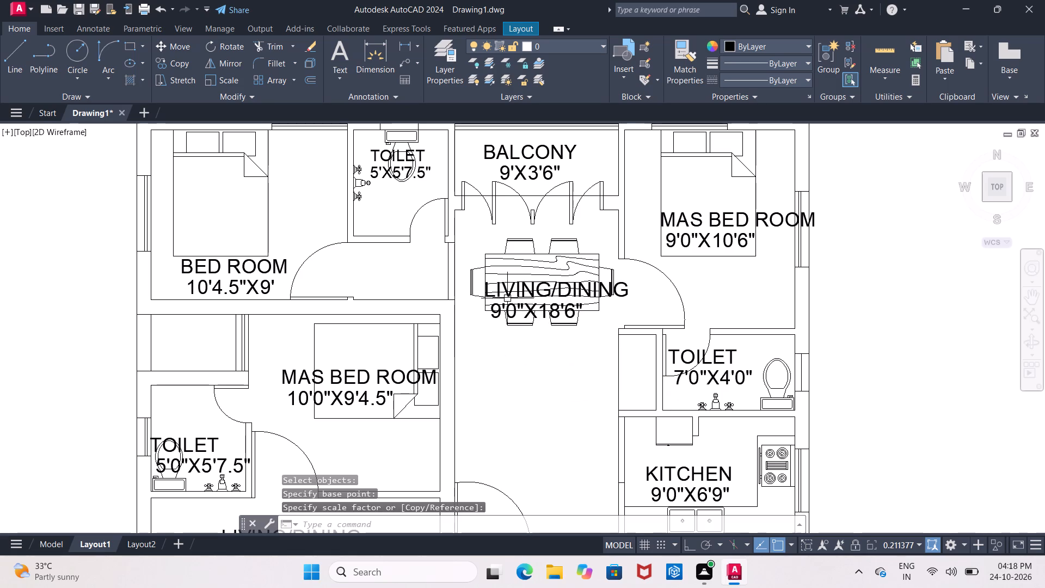
Scale the central LIVING/DINING name and 9'0"X18'6" size text up very slightly from a base point below the dining table.
click(232, 80)
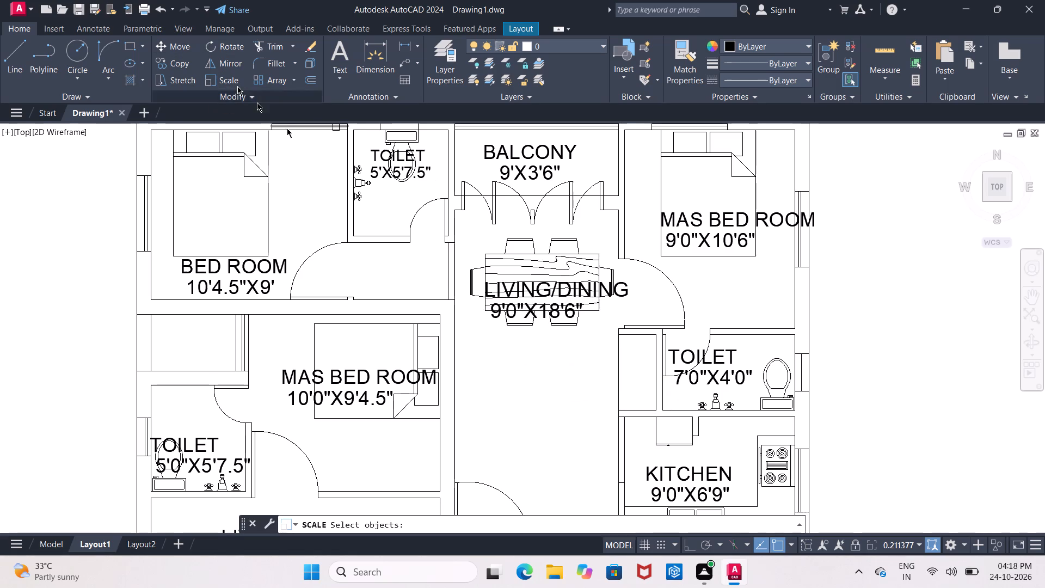
click(497, 291)
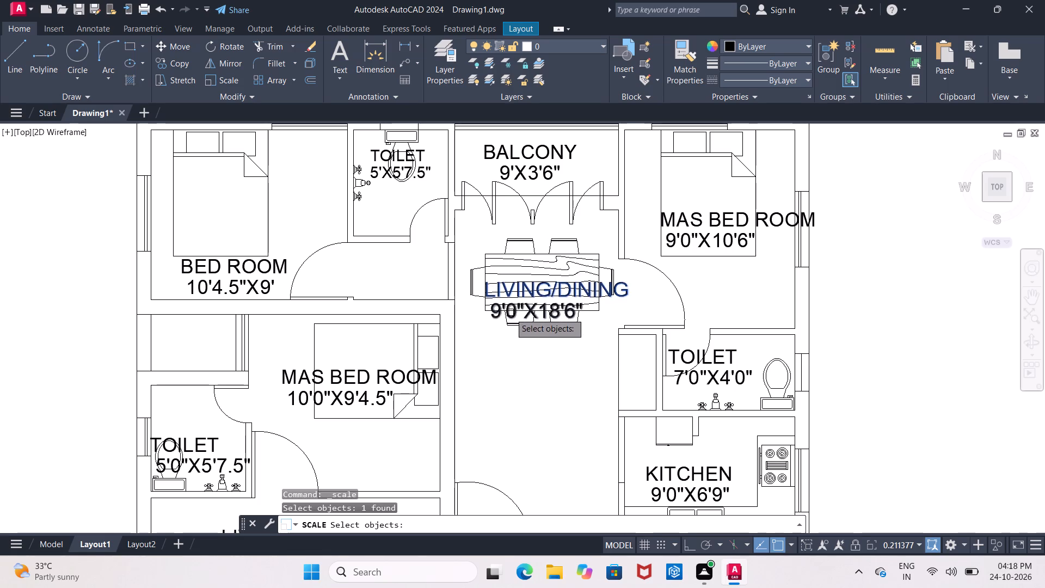
click(510, 314)
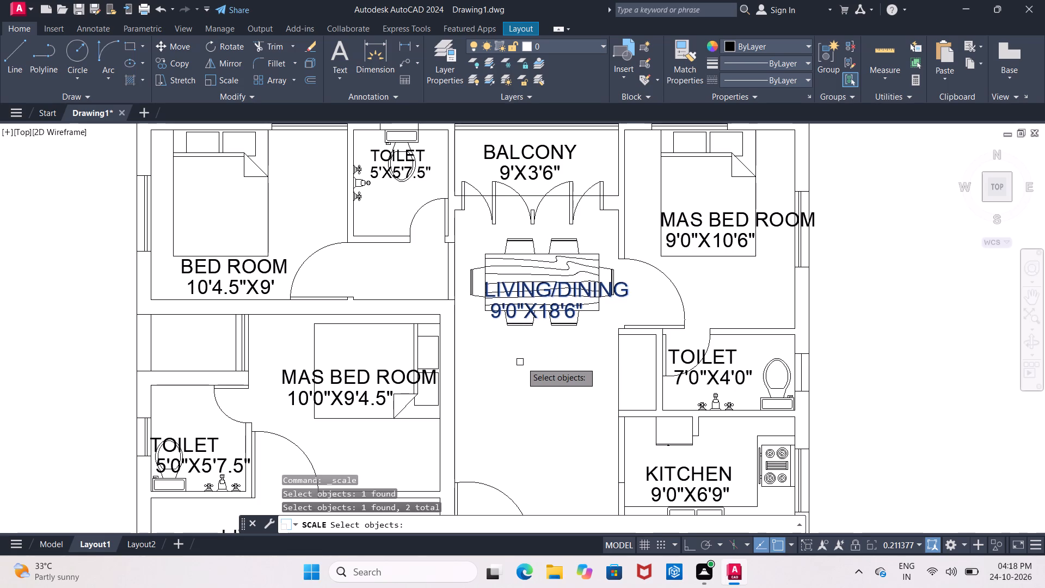
right_click(534, 362)
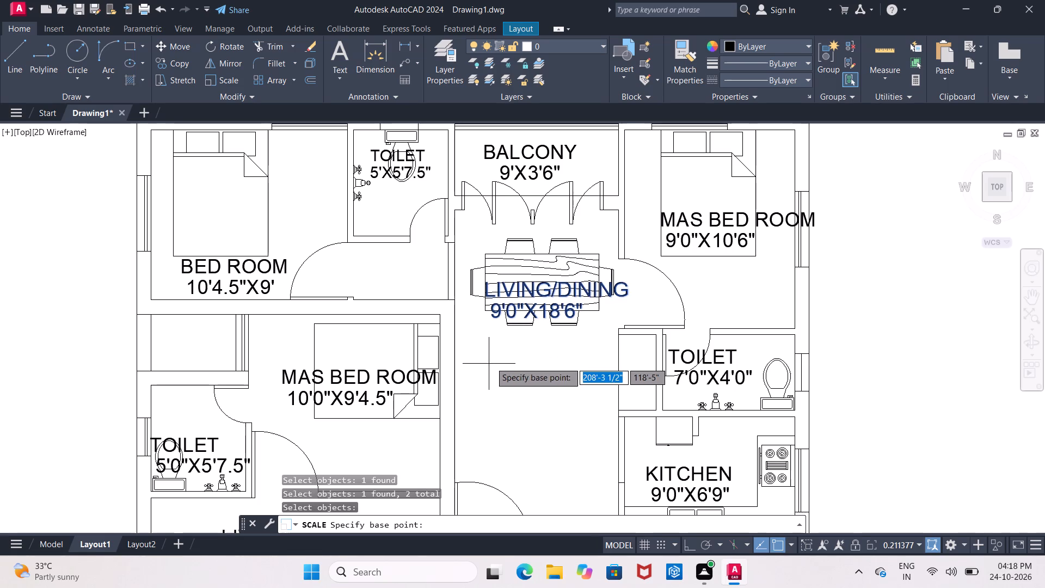
click(496, 359)
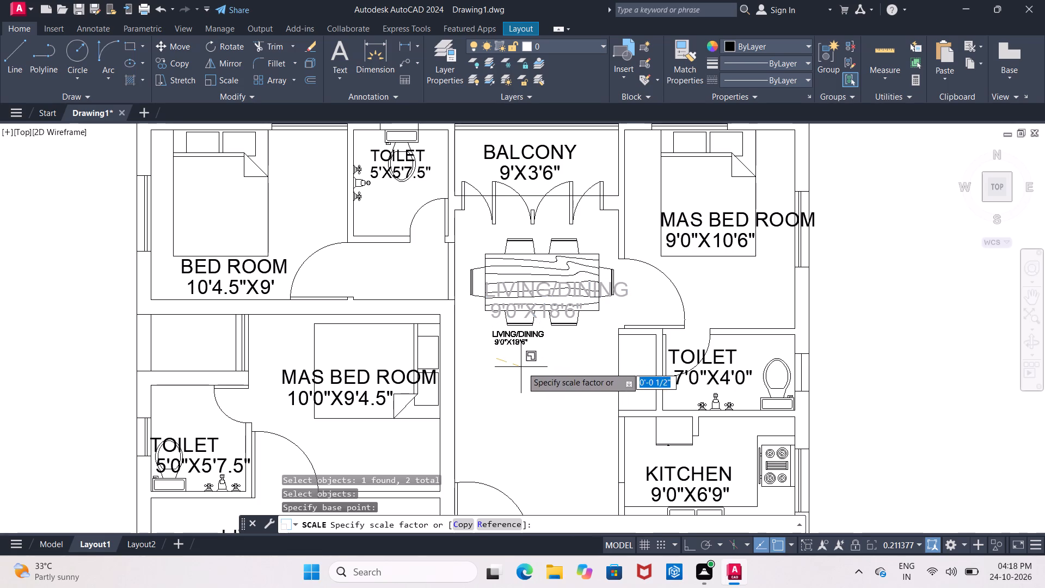
click(569, 373)
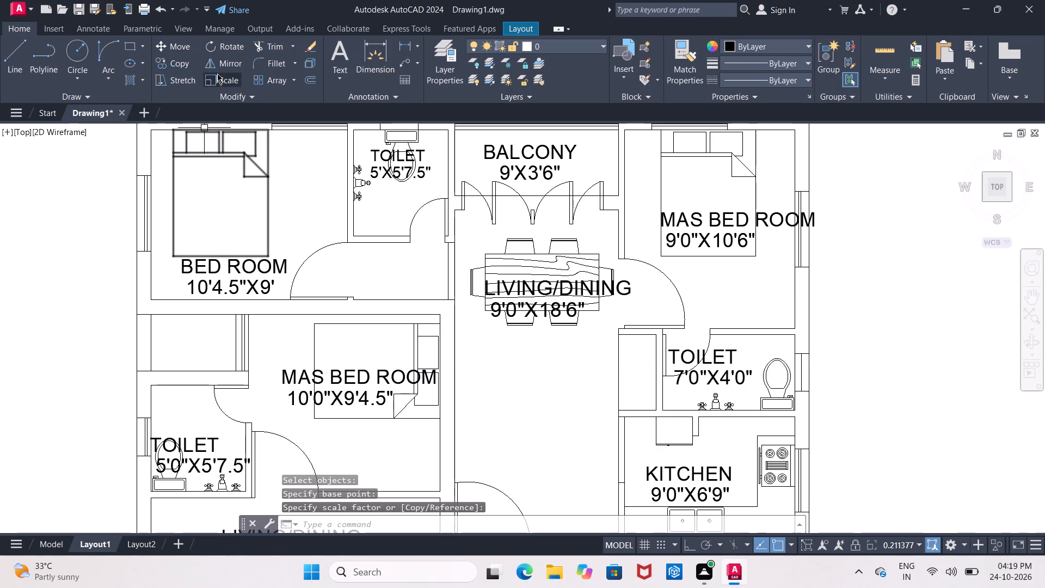
Scale the central LIVING/DINING name and 9'0"X18'6" size text up very slightly from a base point just below the dining chairs.
click(218, 79)
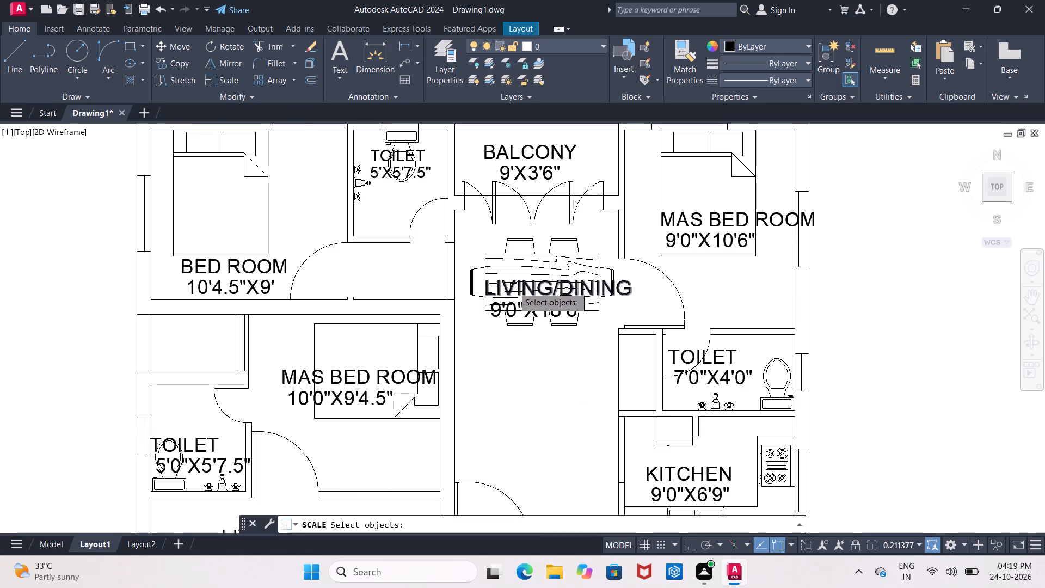
click(514, 287)
click(517, 311)
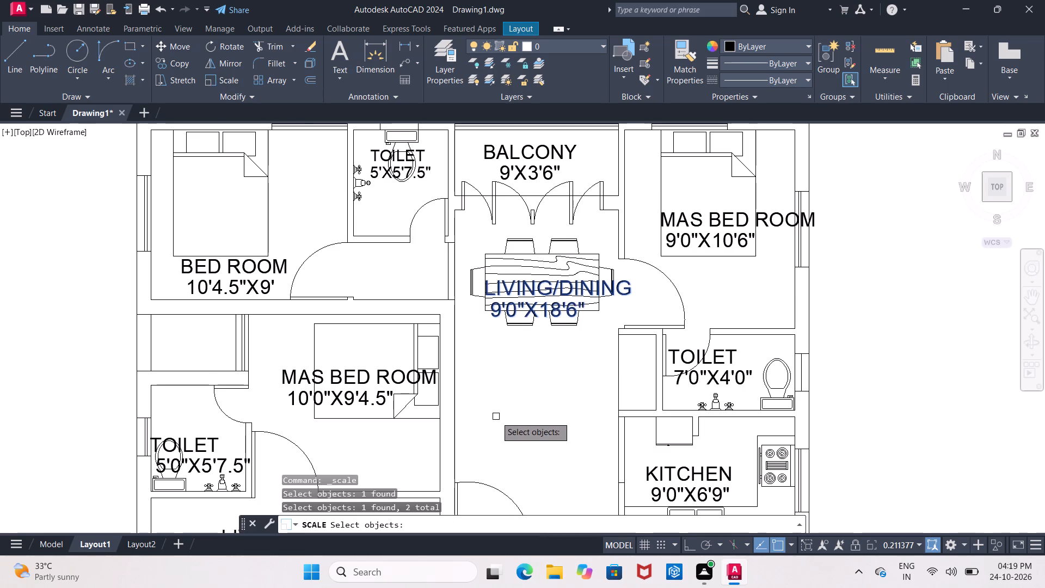
click(519, 425)
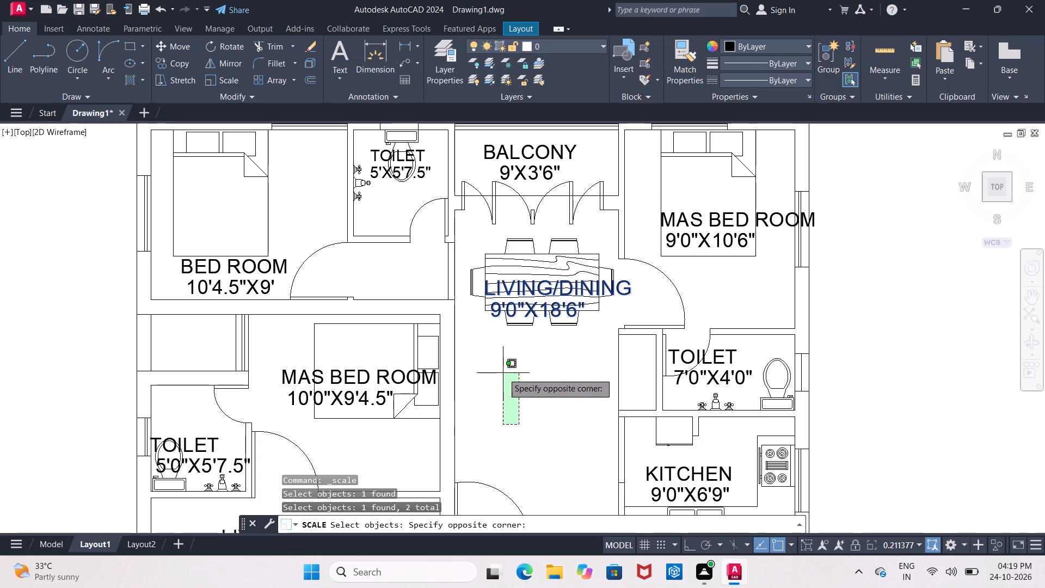
click(602, 353)
drag(498, 363, 507, 363)
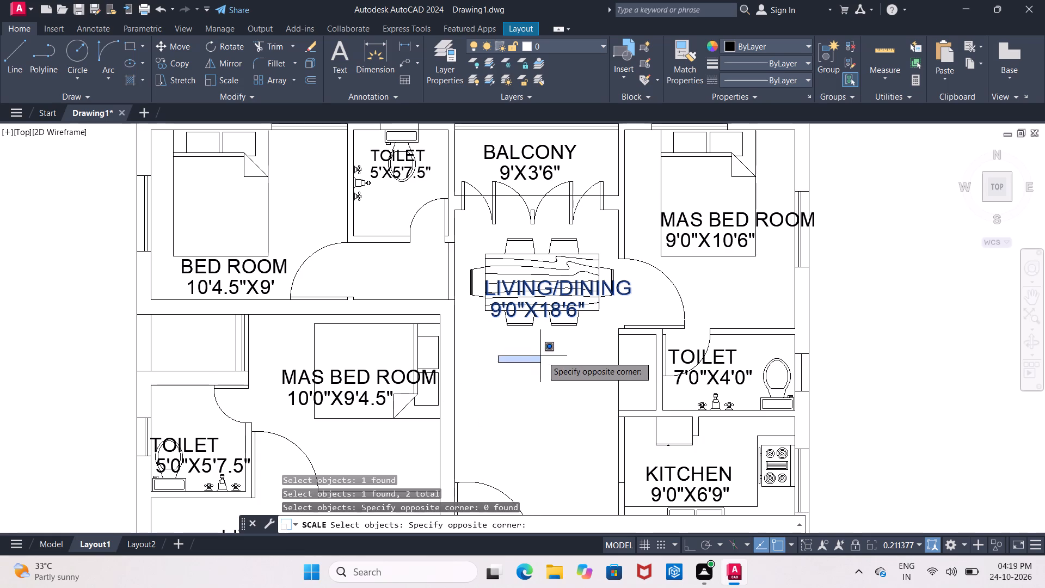
click(577, 390)
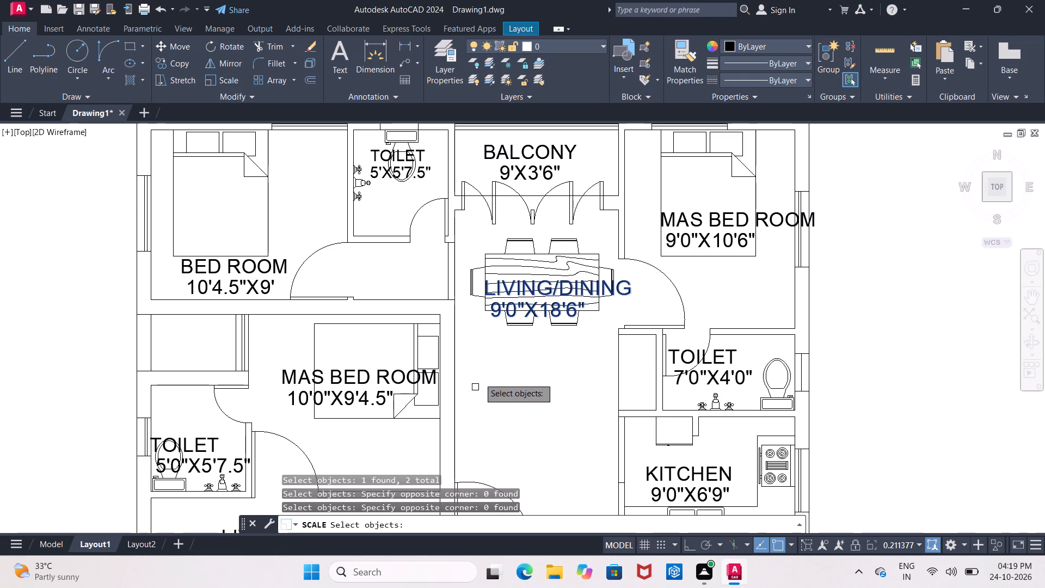
right_click(481, 385)
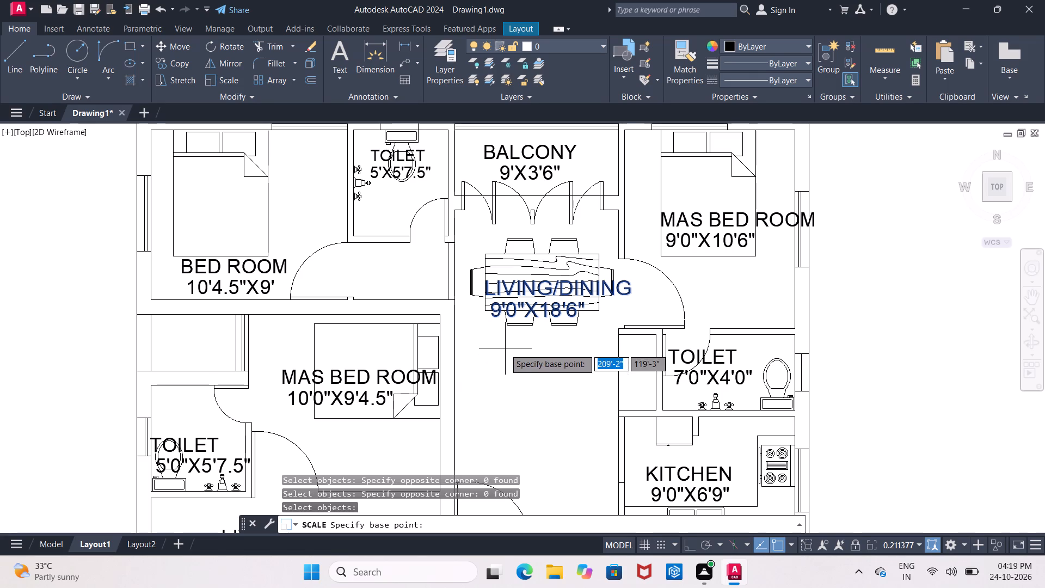
click(492, 342)
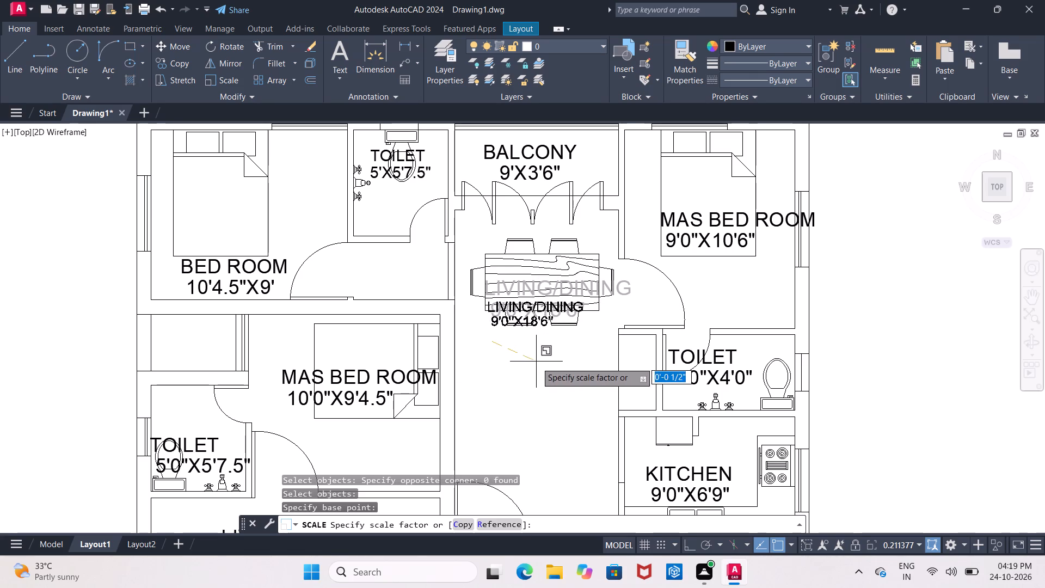
click(567, 351)
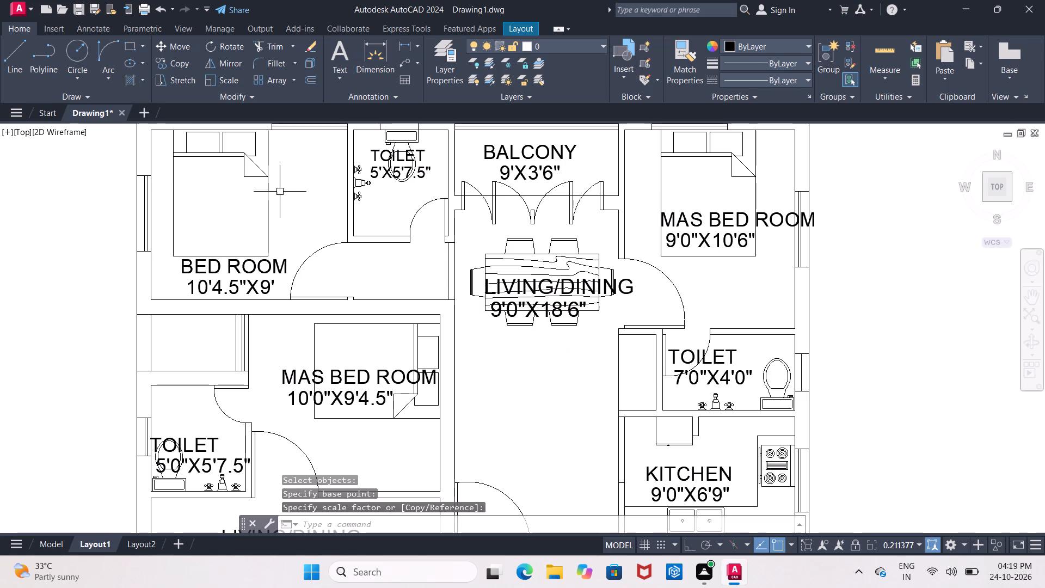
Scale down the central LIVING/DINING name and 9'0"X18'6" text from a base point far below, bringing them into the clear space under the dining table.
click(229, 82)
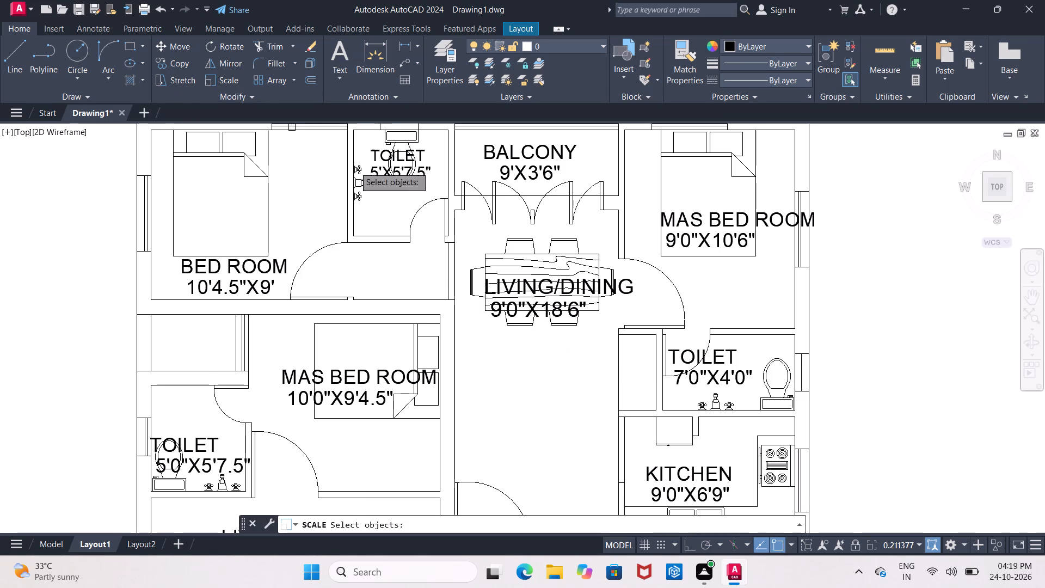
click(514, 289)
click(518, 315)
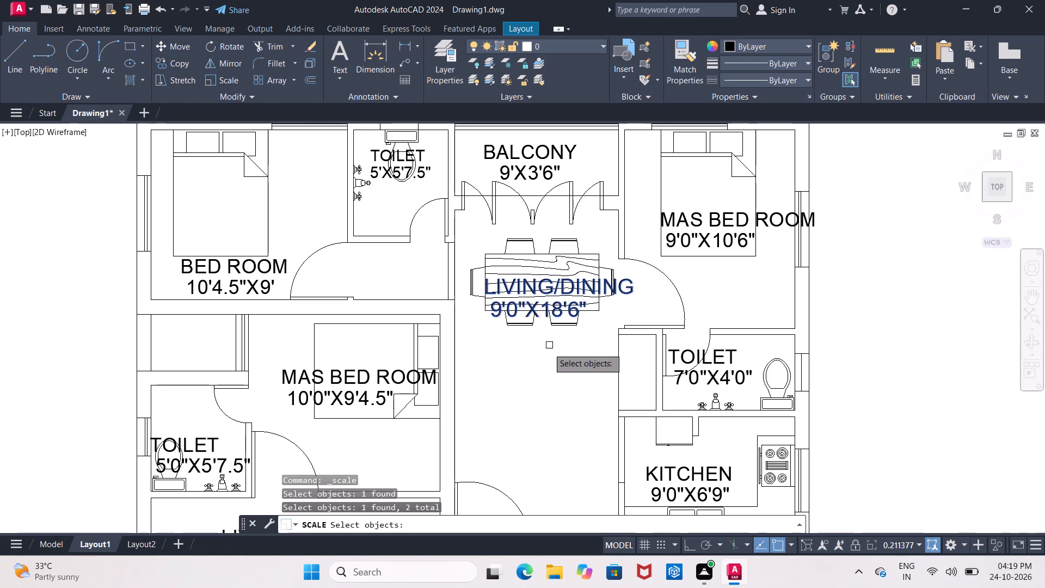
right_click(491, 397)
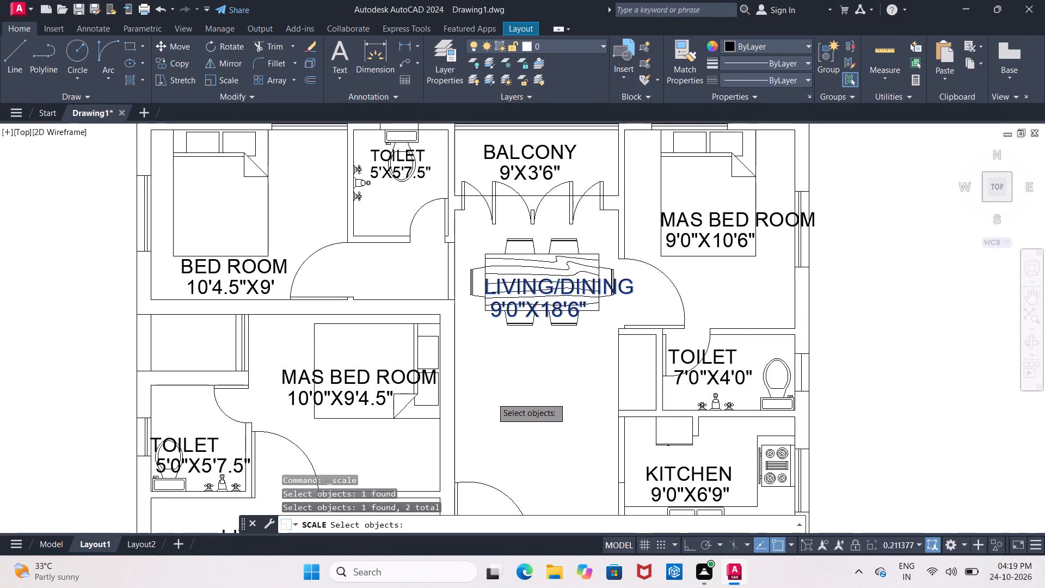
click(476, 450)
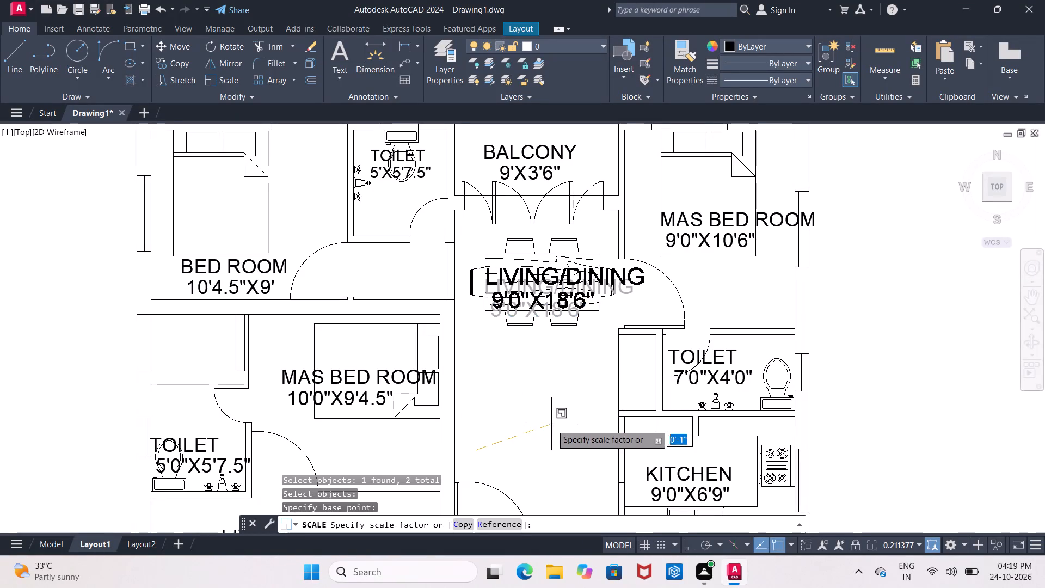
click(526, 437)
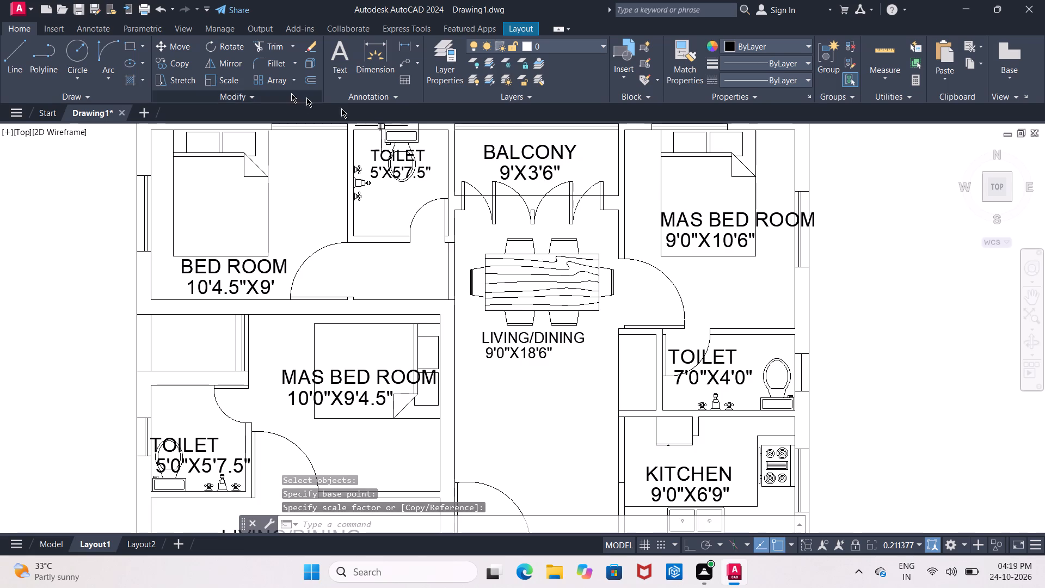
Scale the BALCONY name and 9'X3'6" size text up very slightly from a base point near the balcony doors.
click(227, 82)
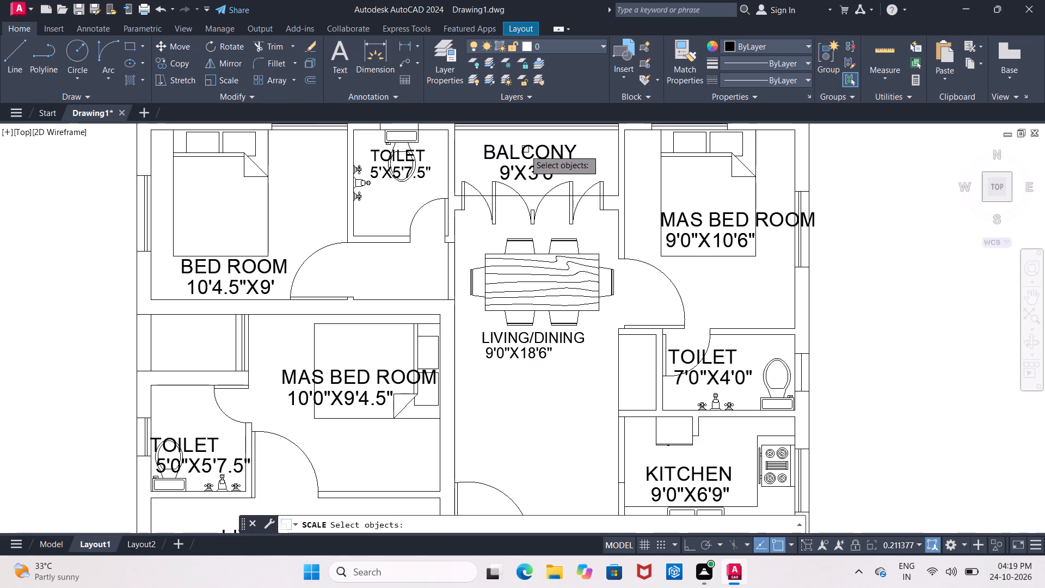
click(521, 154)
click(521, 170)
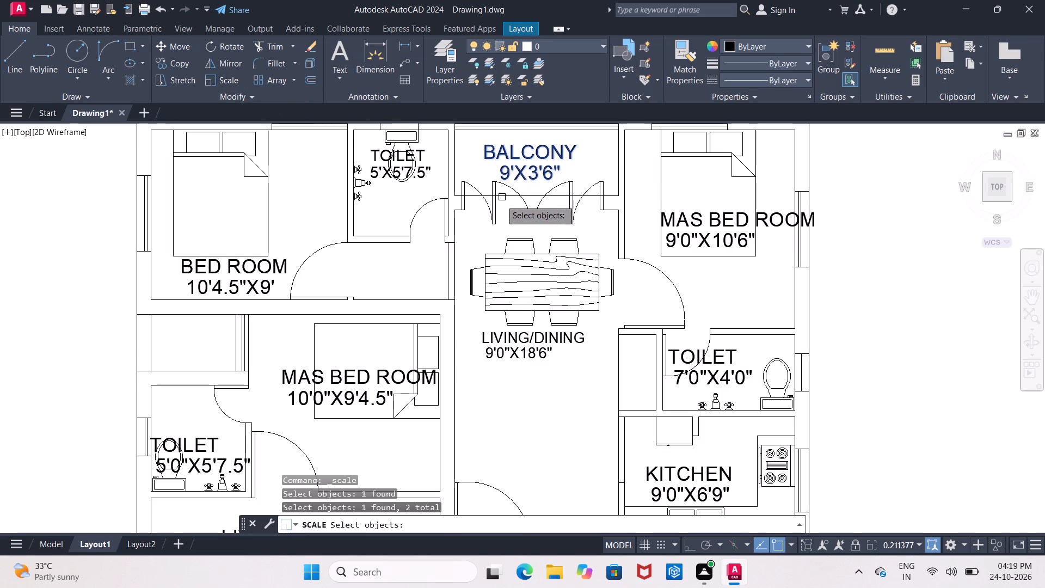
right_click(469, 244)
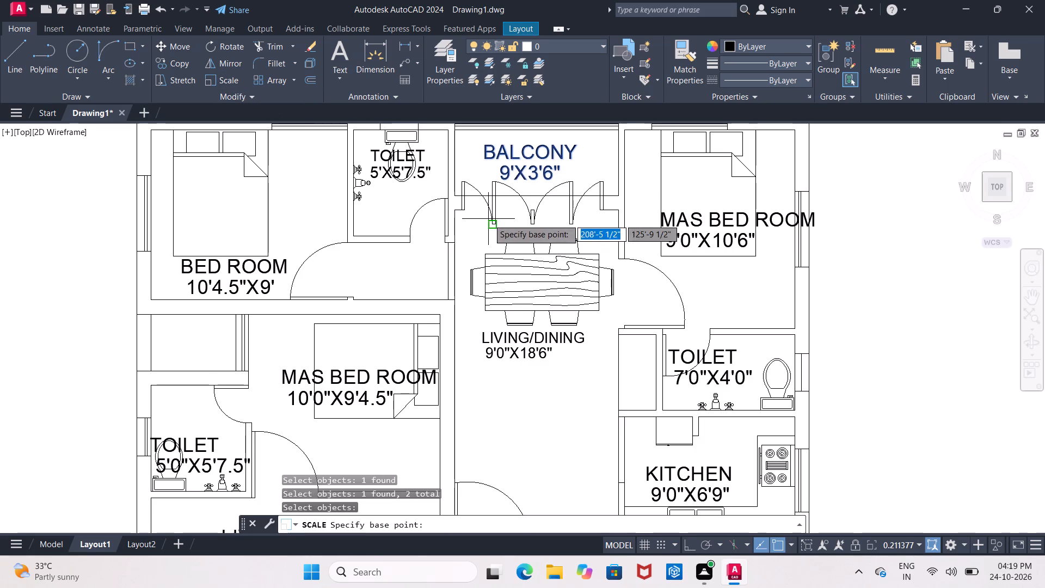
click(484, 224)
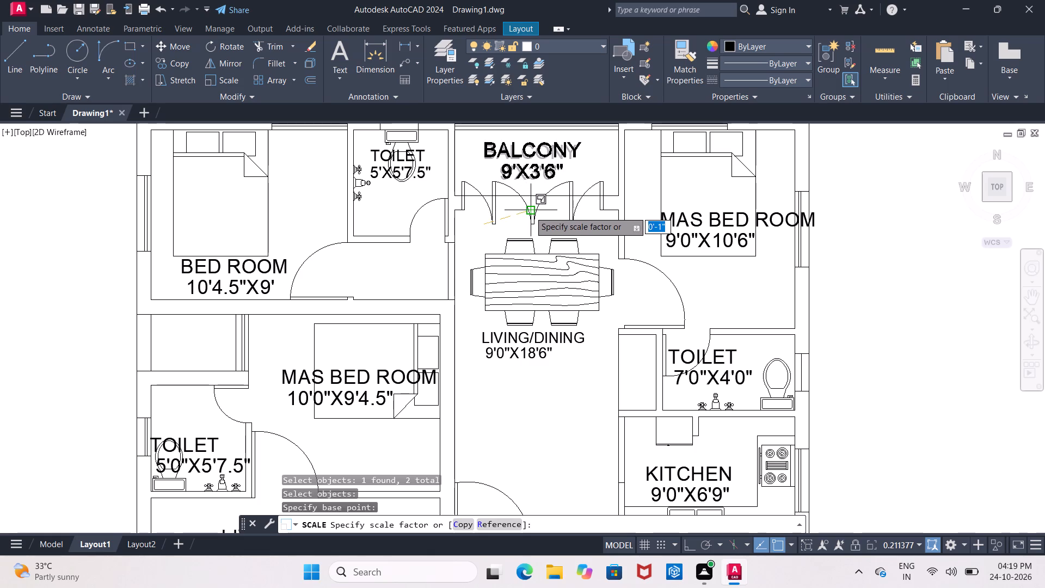
click(528, 212)
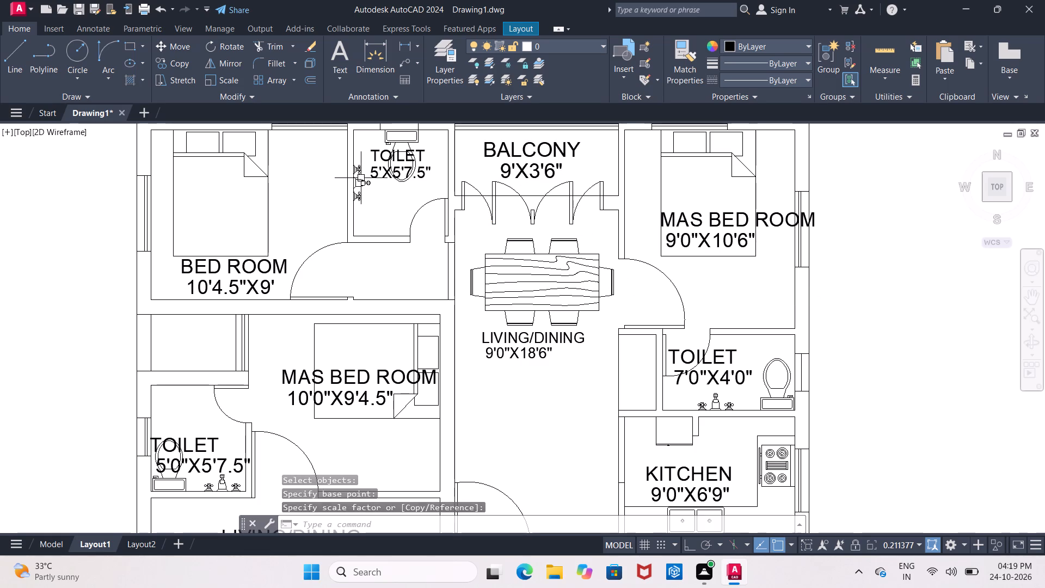
Scale down the MAS BED ROOM name and 9'0"X10'6" size text to fit inside the room, using a base point just below them.
click(223, 79)
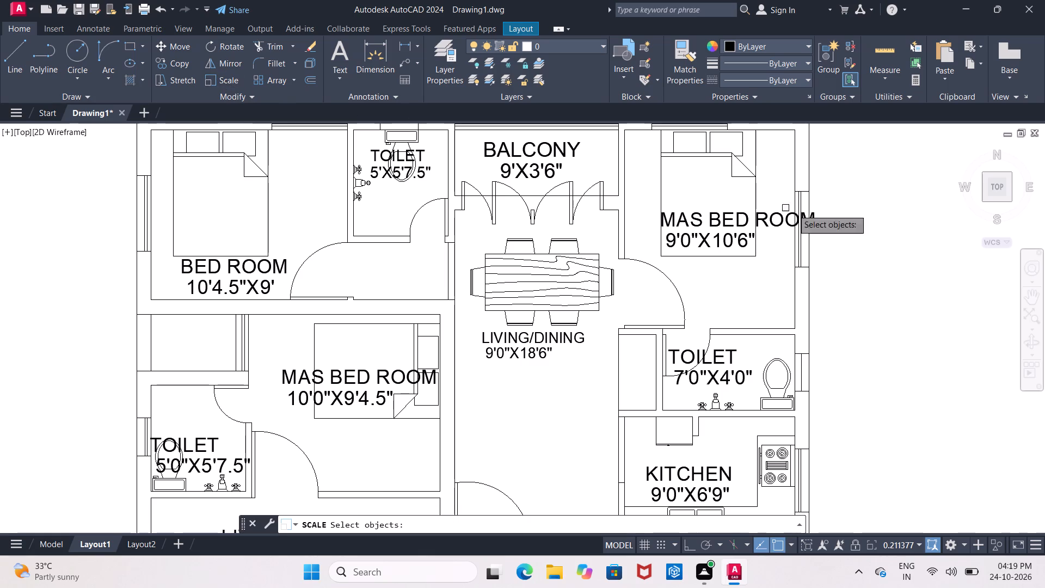
click(666, 222)
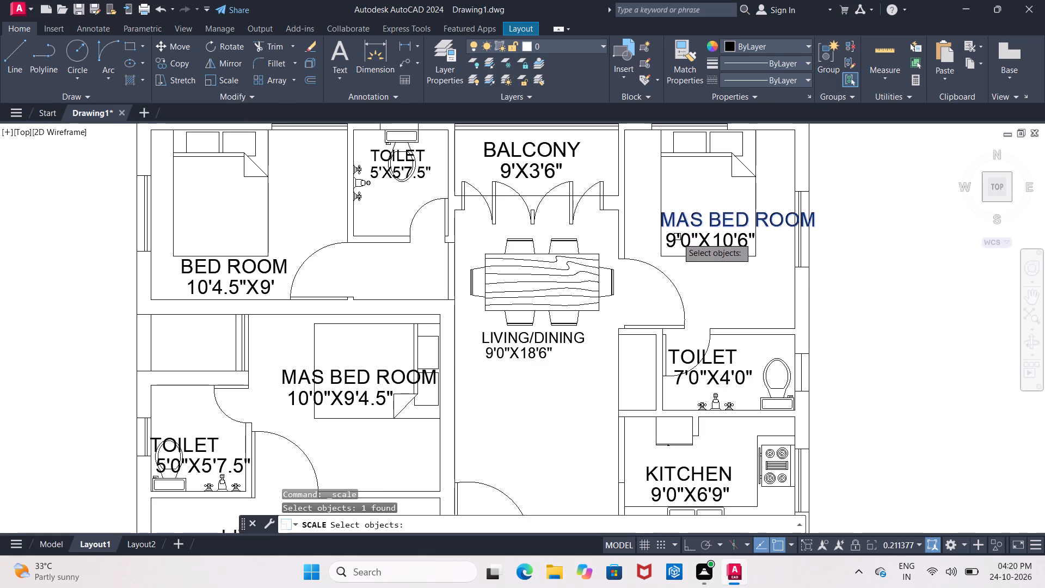
click(678, 241)
right_click(644, 285)
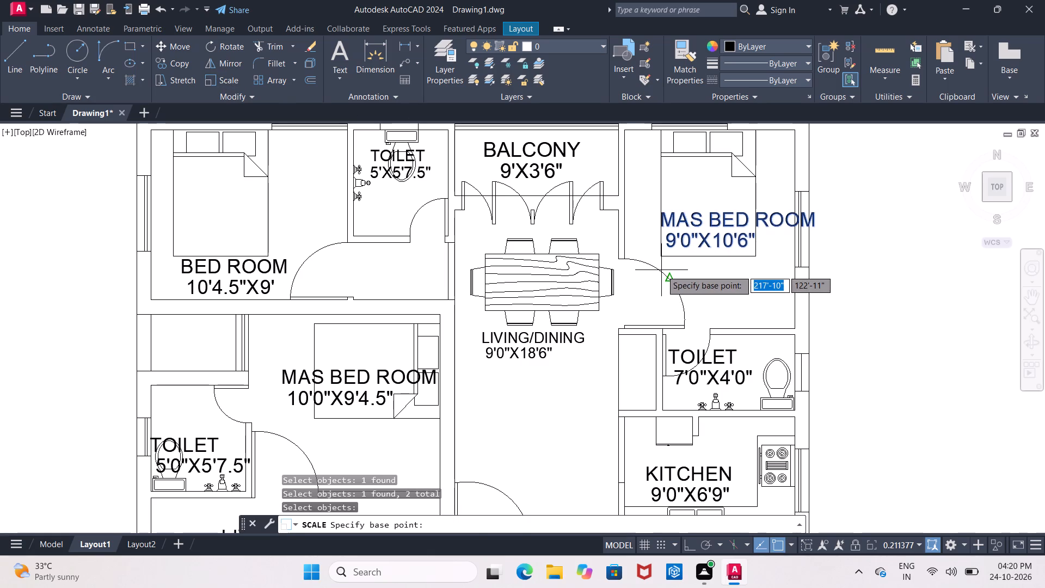
click(661, 270)
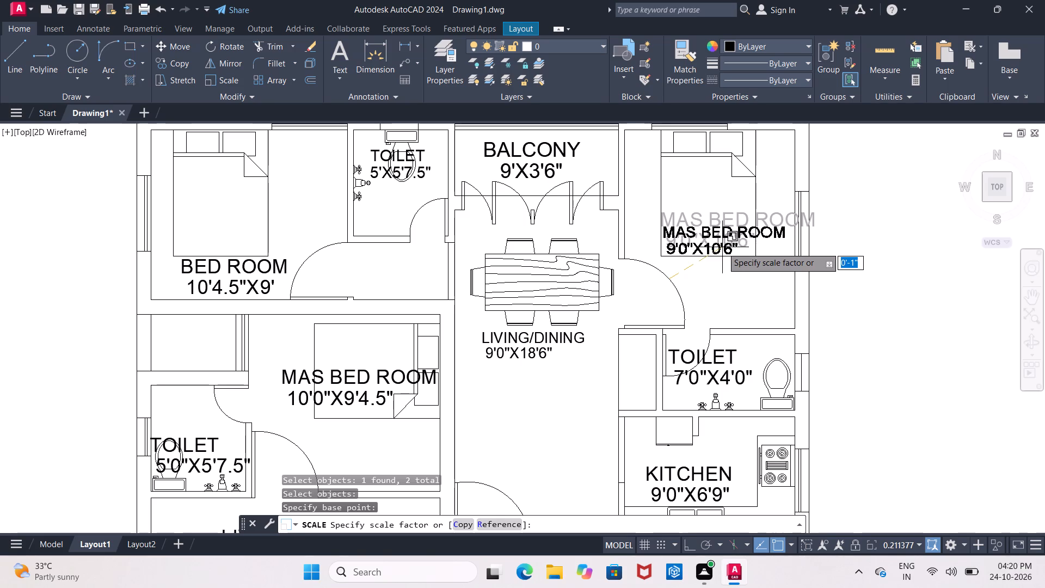
click(726, 246)
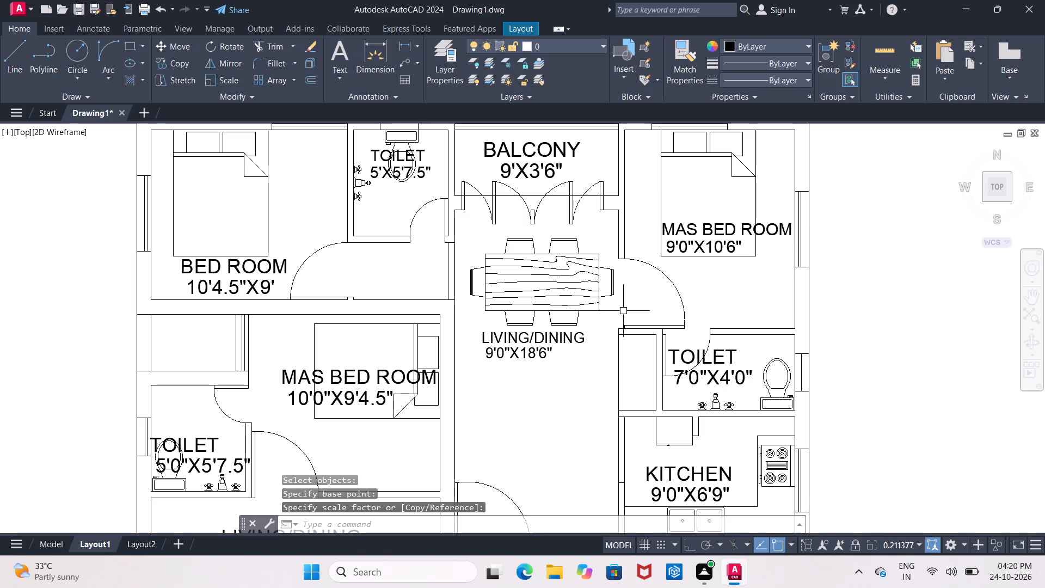
Scale down the TOILET name and its 7'0"X4'0" size text slightly from a base point just below their left end.
click(225, 78)
click(703, 354)
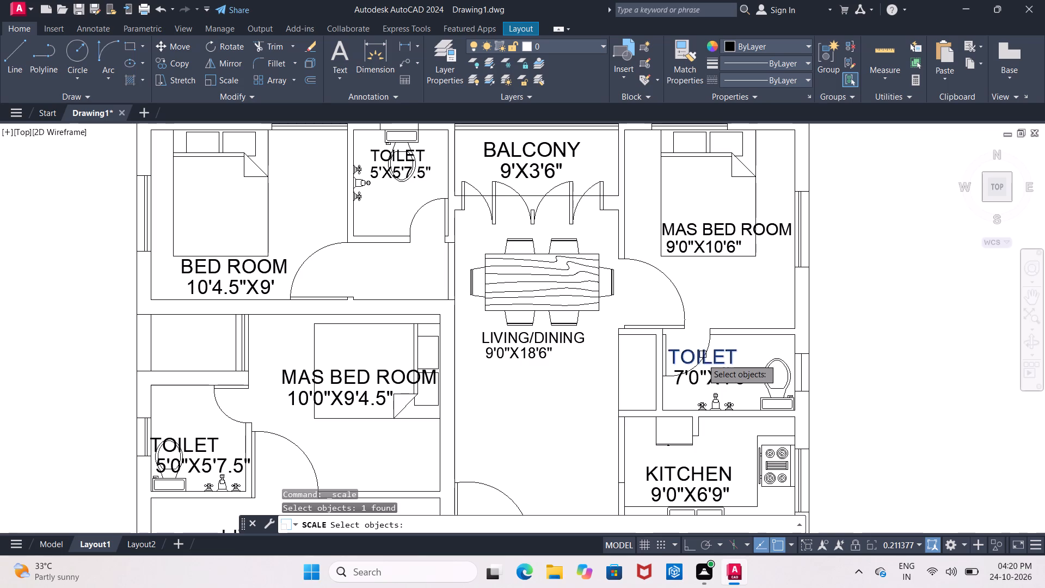
click(706, 382)
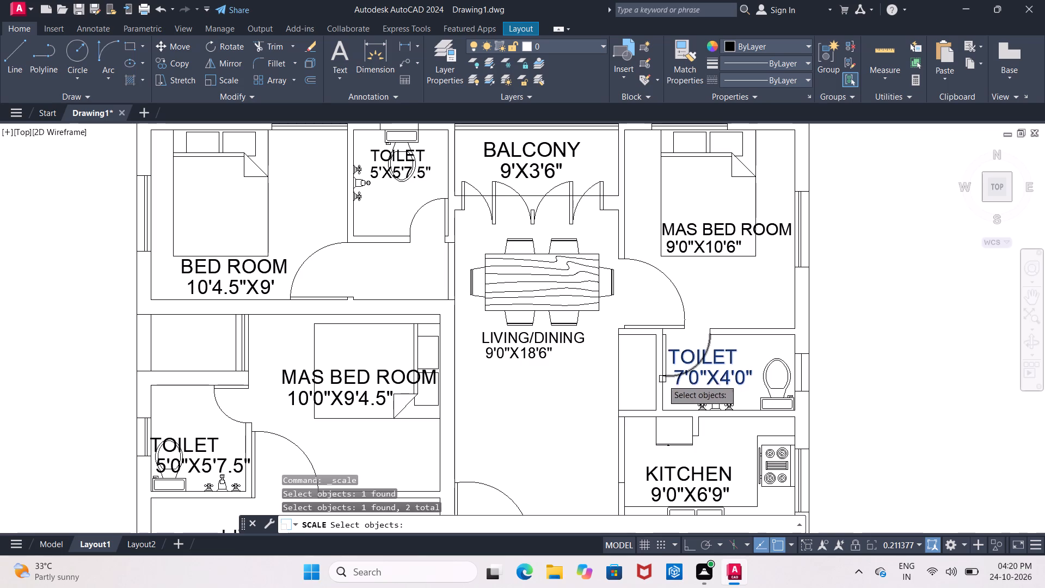
right_click(649, 392)
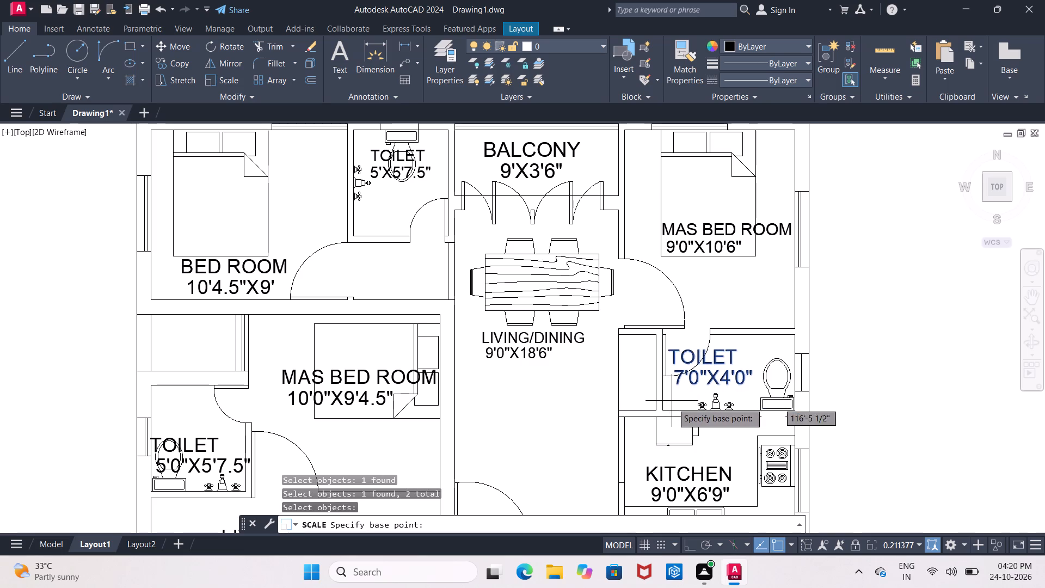
click(672, 406)
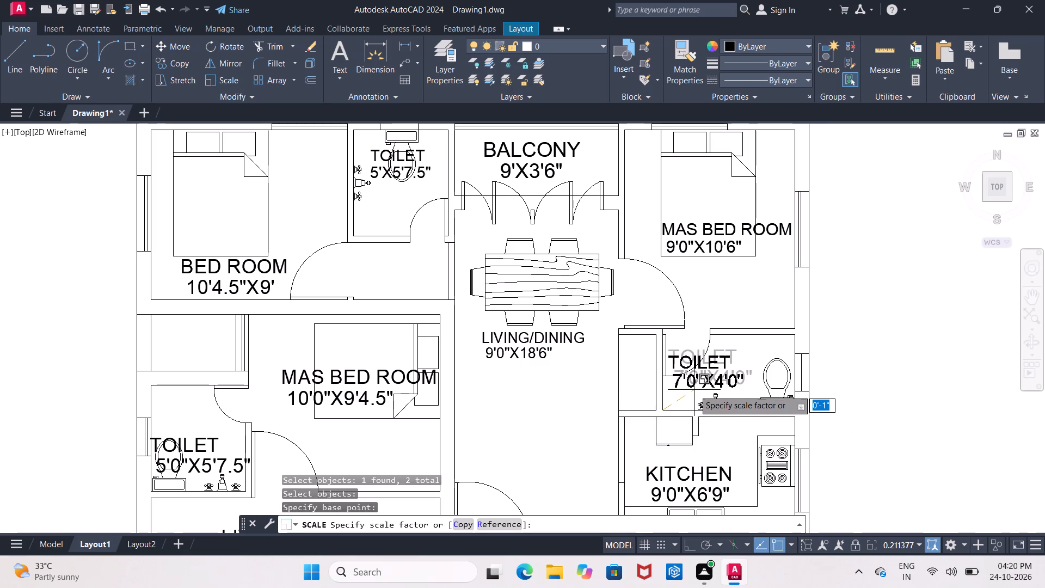
click(693, 390)
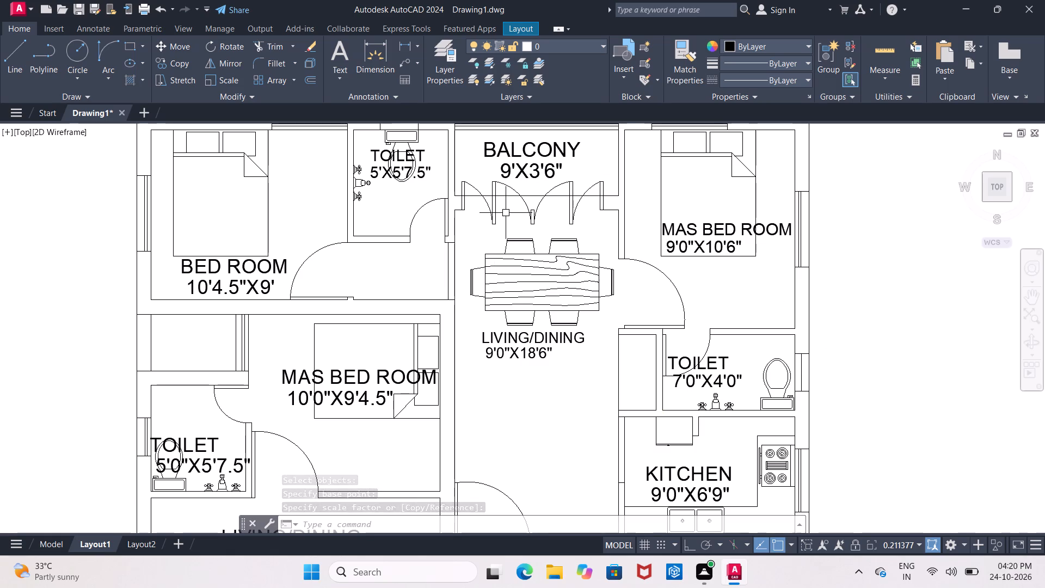
Save the drawing.
key(ctrl+s)
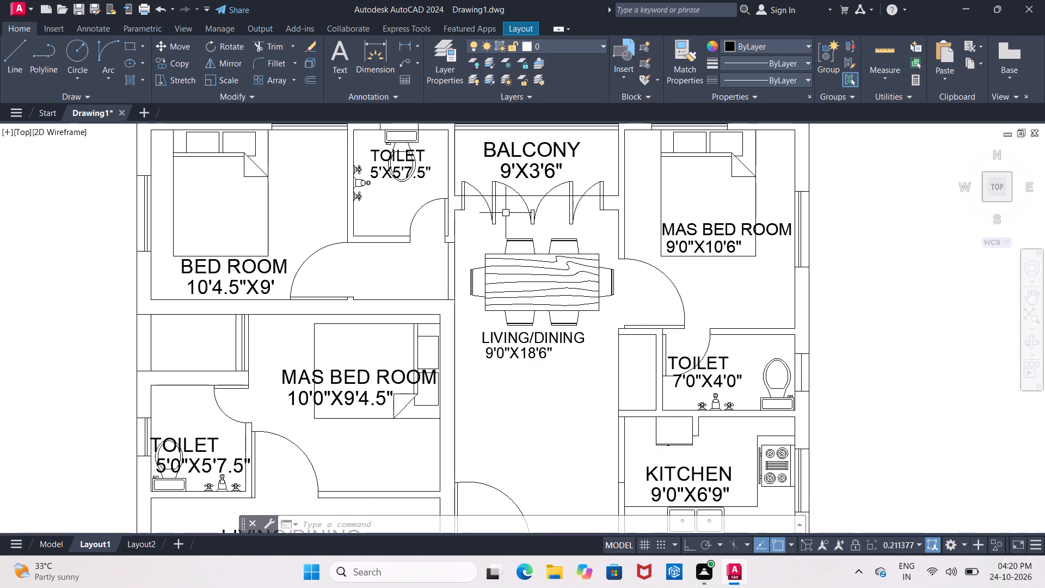
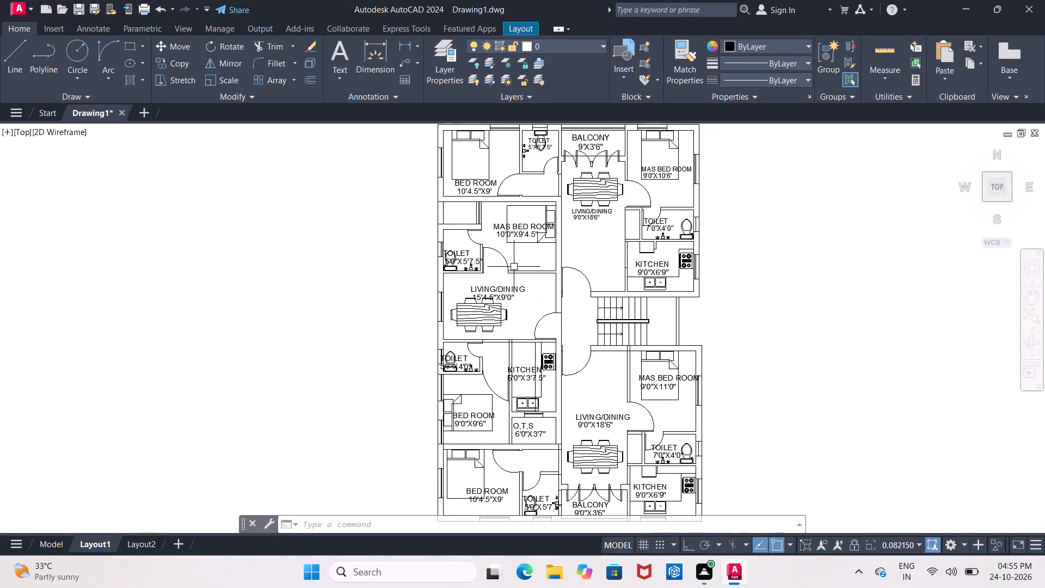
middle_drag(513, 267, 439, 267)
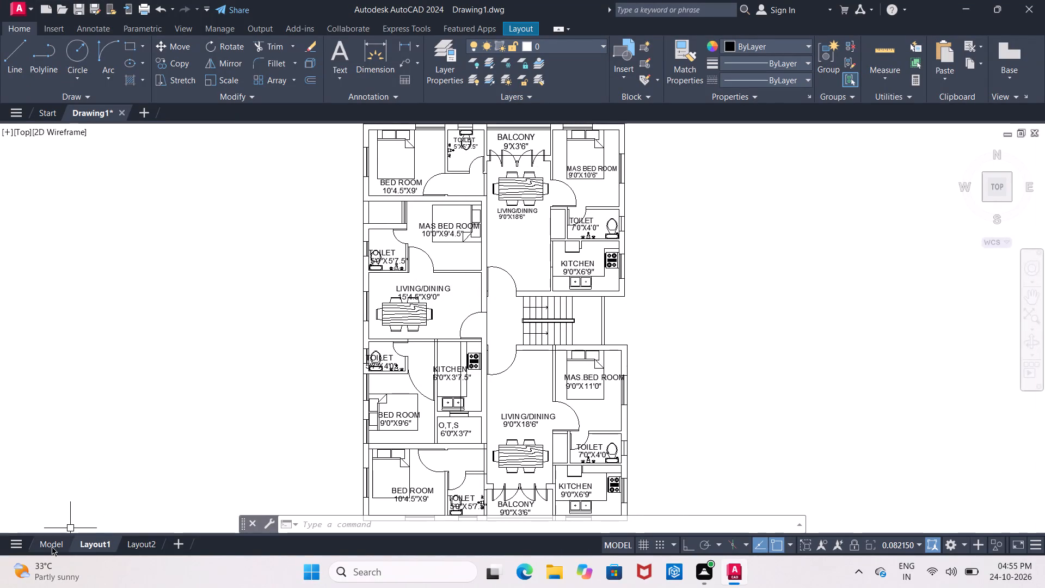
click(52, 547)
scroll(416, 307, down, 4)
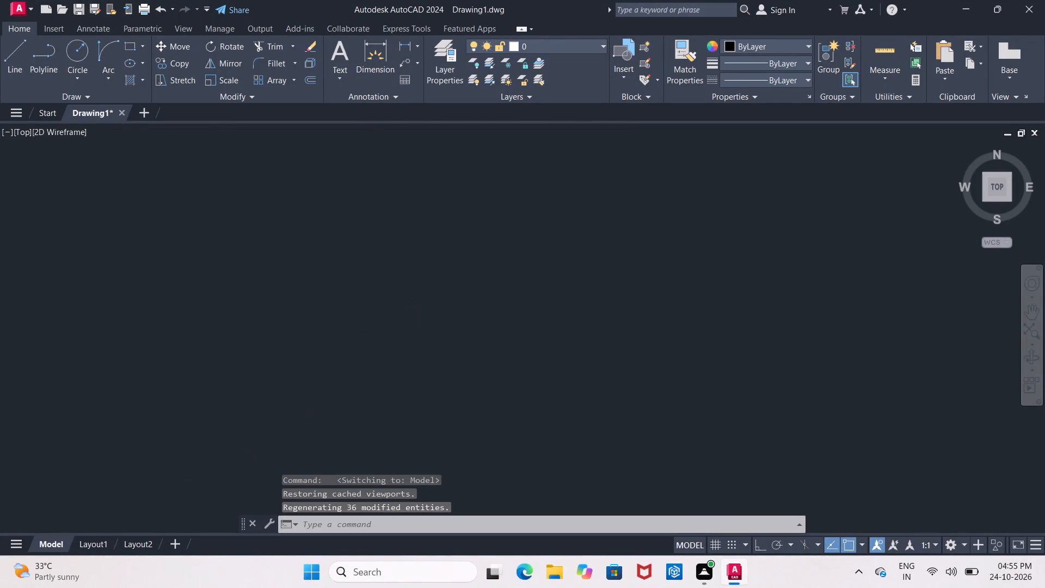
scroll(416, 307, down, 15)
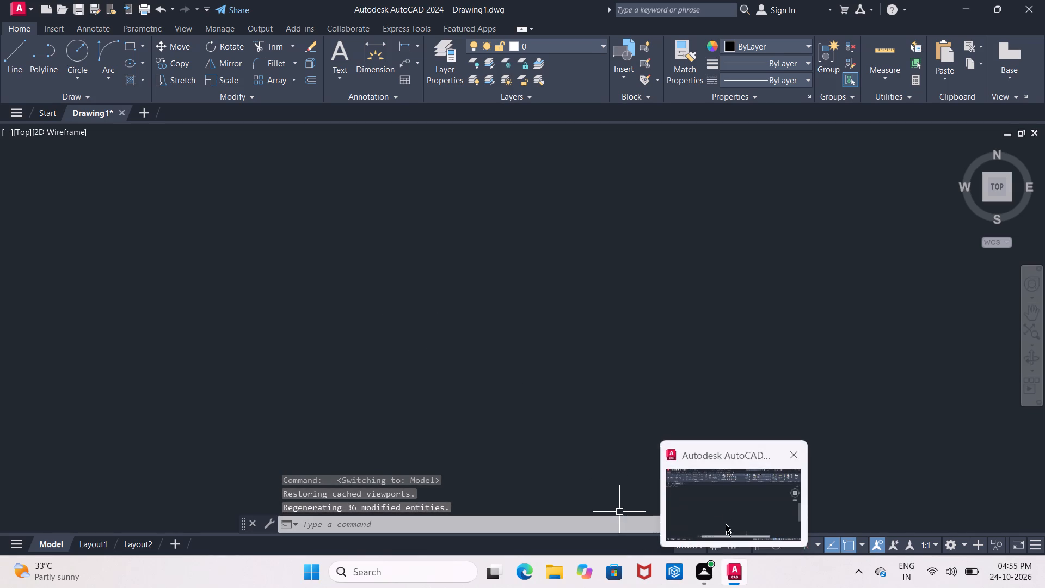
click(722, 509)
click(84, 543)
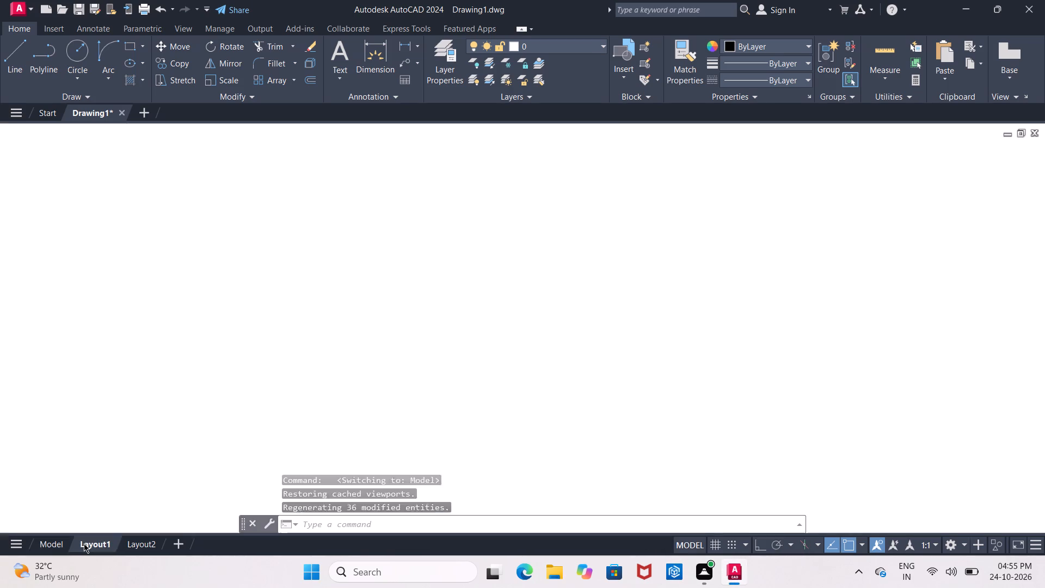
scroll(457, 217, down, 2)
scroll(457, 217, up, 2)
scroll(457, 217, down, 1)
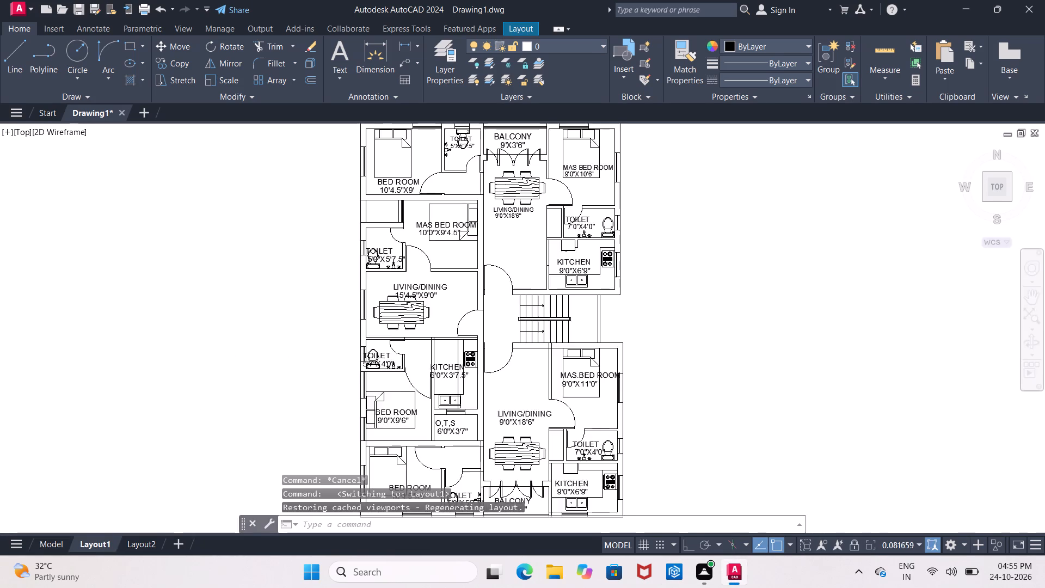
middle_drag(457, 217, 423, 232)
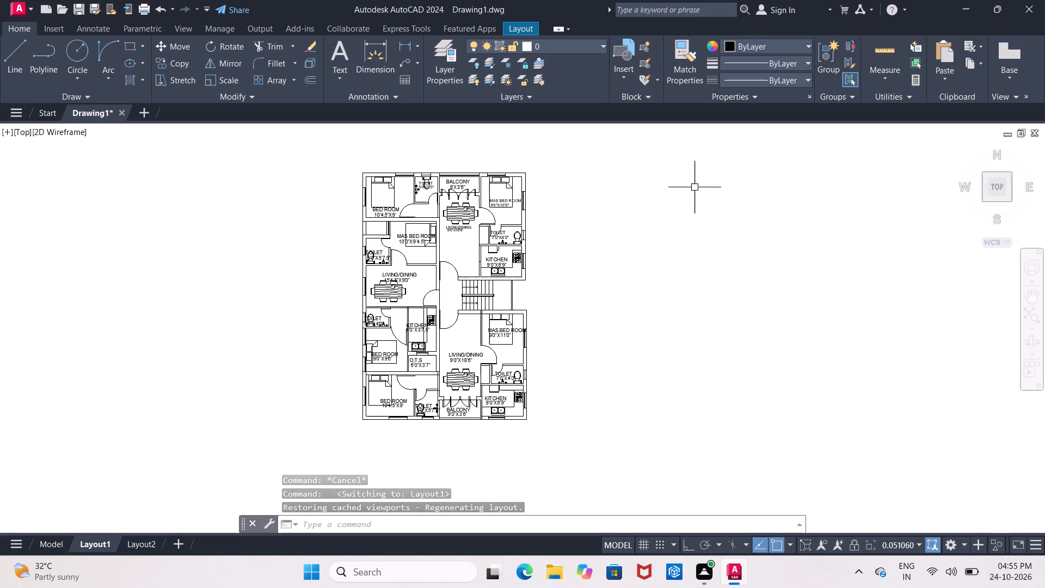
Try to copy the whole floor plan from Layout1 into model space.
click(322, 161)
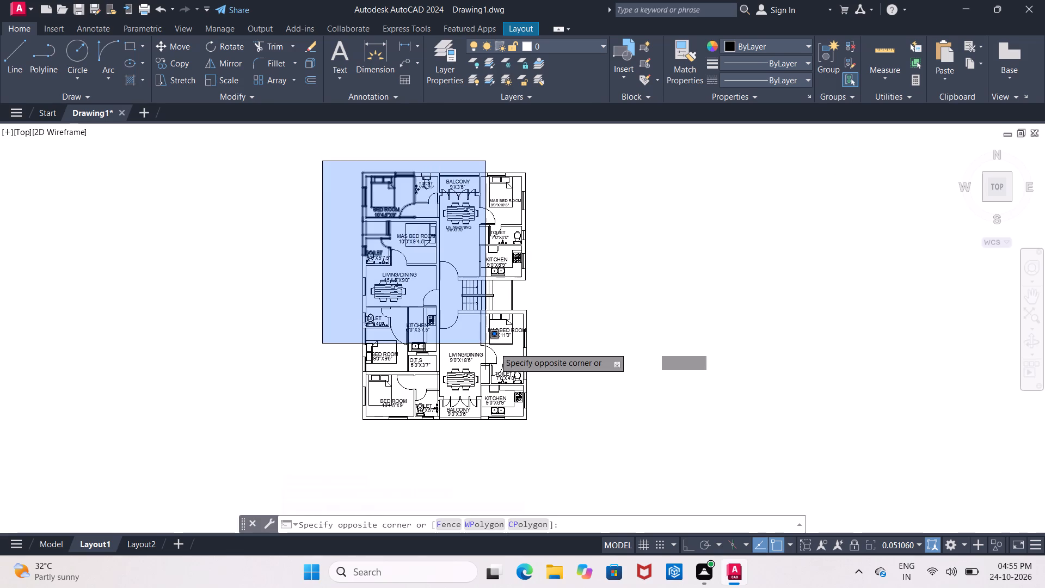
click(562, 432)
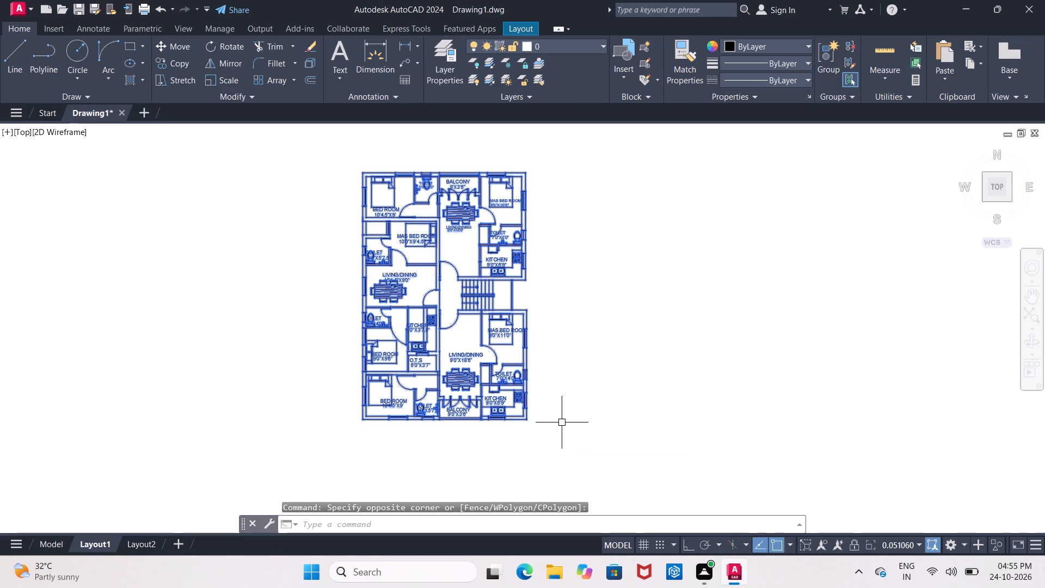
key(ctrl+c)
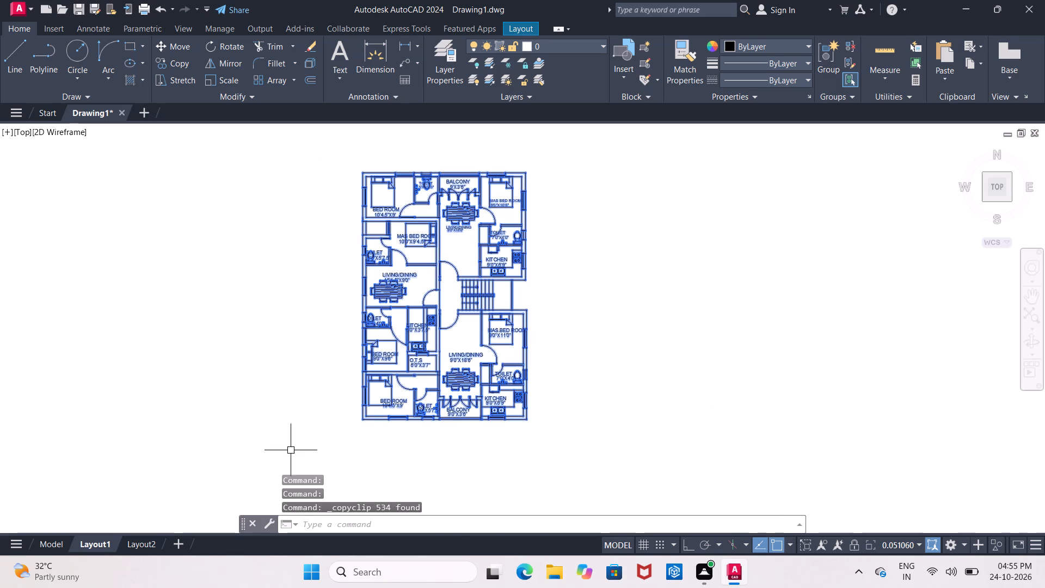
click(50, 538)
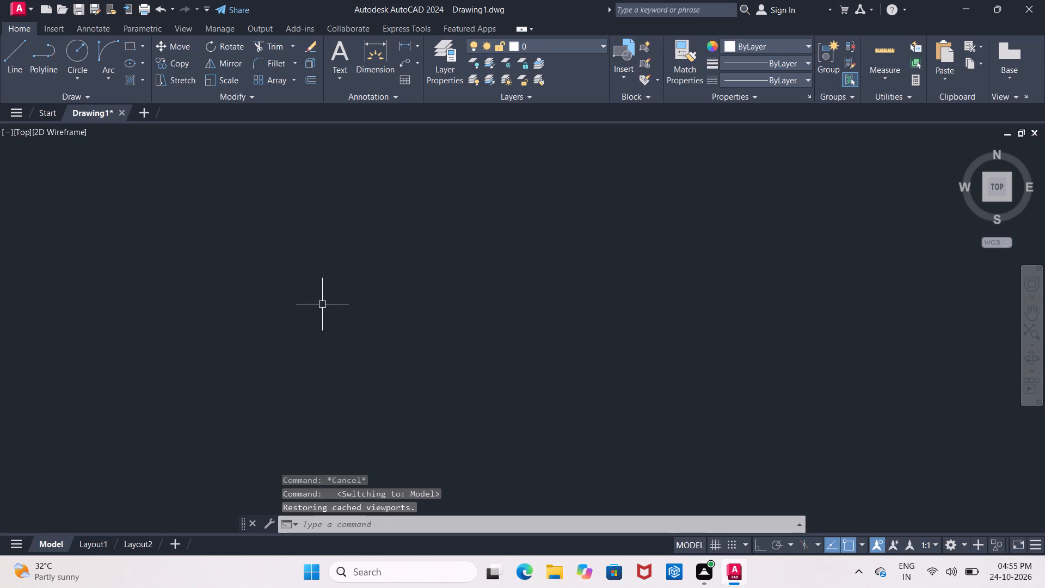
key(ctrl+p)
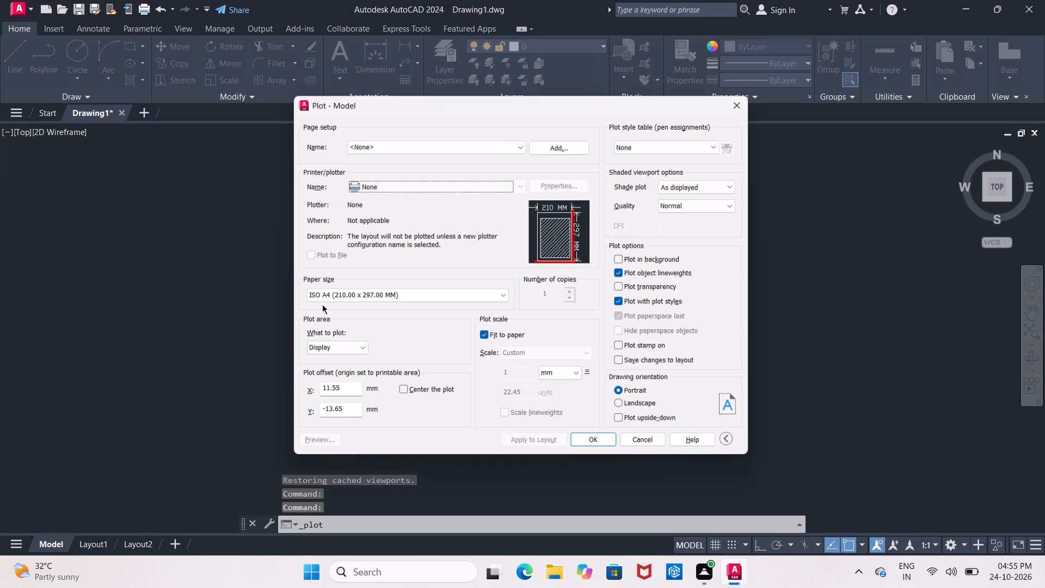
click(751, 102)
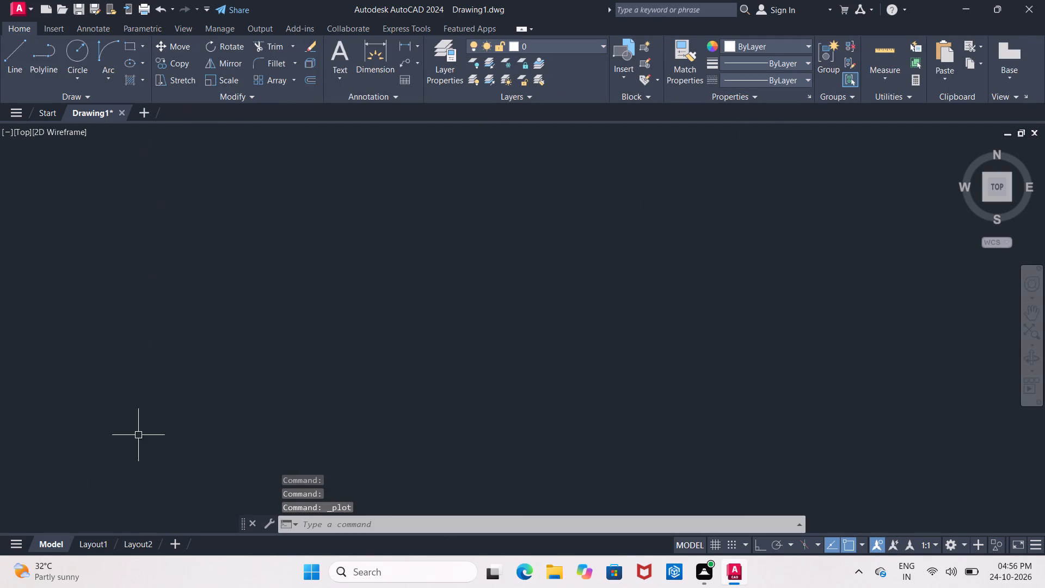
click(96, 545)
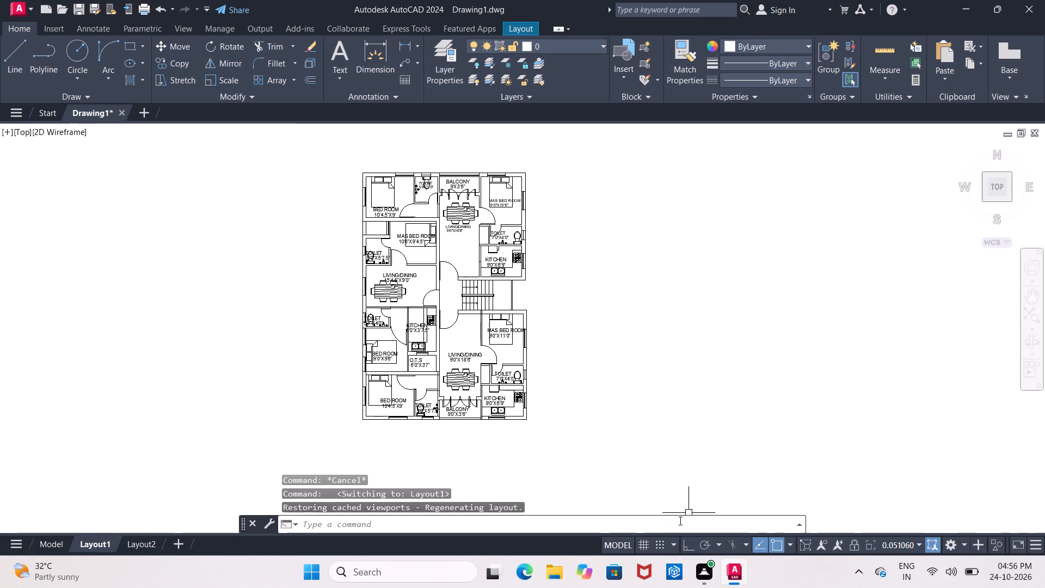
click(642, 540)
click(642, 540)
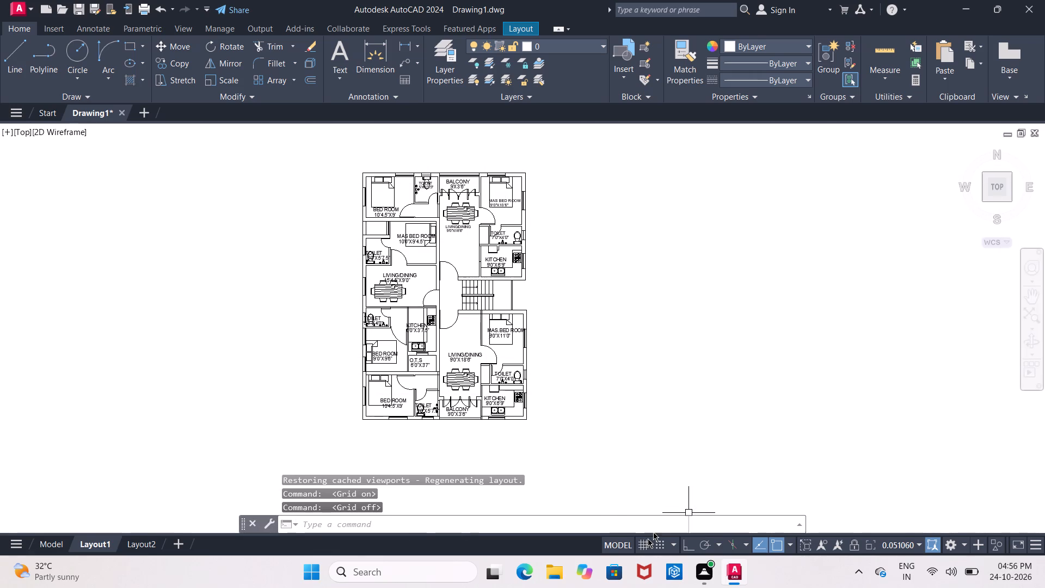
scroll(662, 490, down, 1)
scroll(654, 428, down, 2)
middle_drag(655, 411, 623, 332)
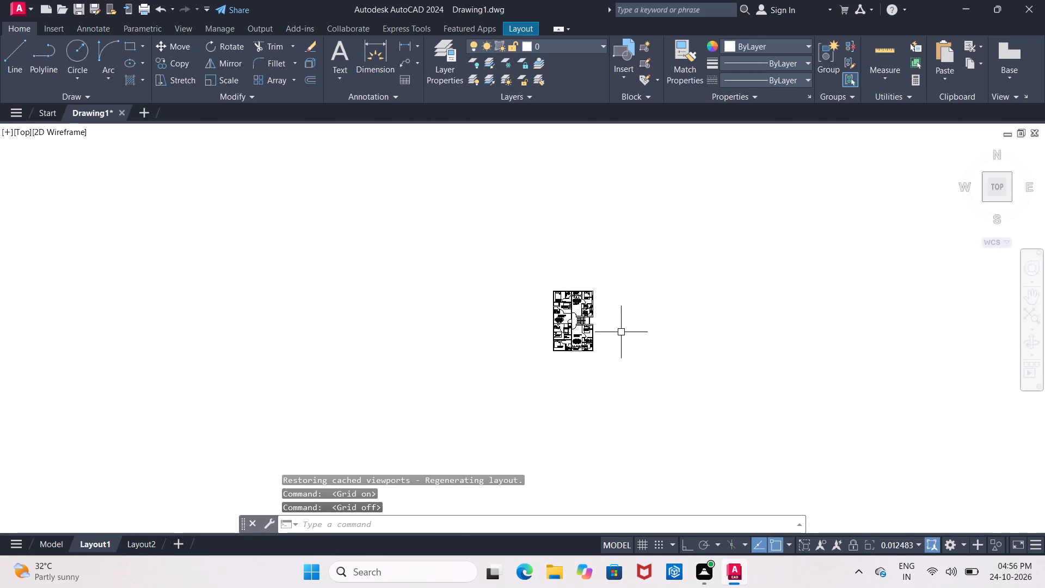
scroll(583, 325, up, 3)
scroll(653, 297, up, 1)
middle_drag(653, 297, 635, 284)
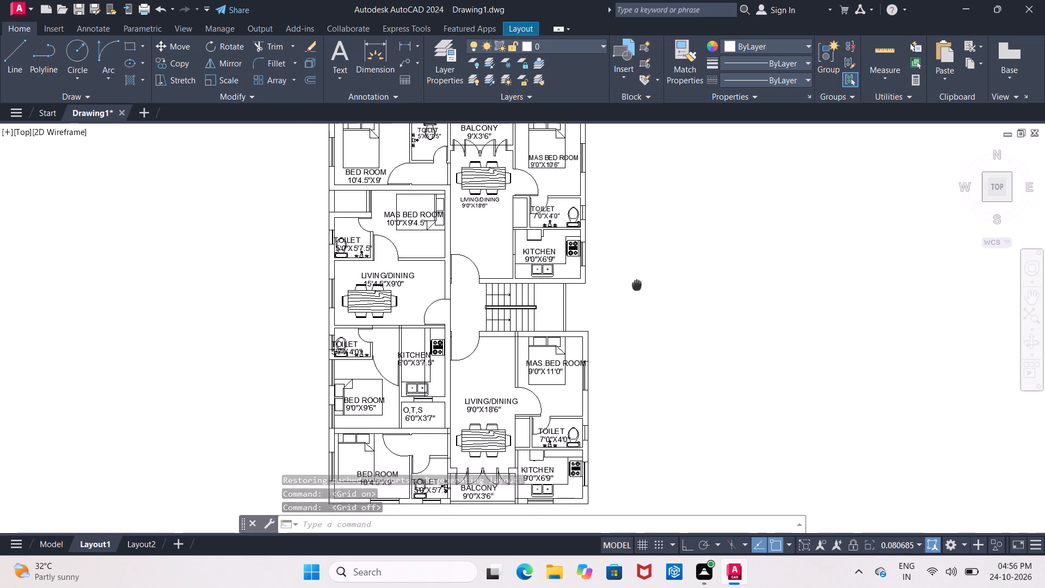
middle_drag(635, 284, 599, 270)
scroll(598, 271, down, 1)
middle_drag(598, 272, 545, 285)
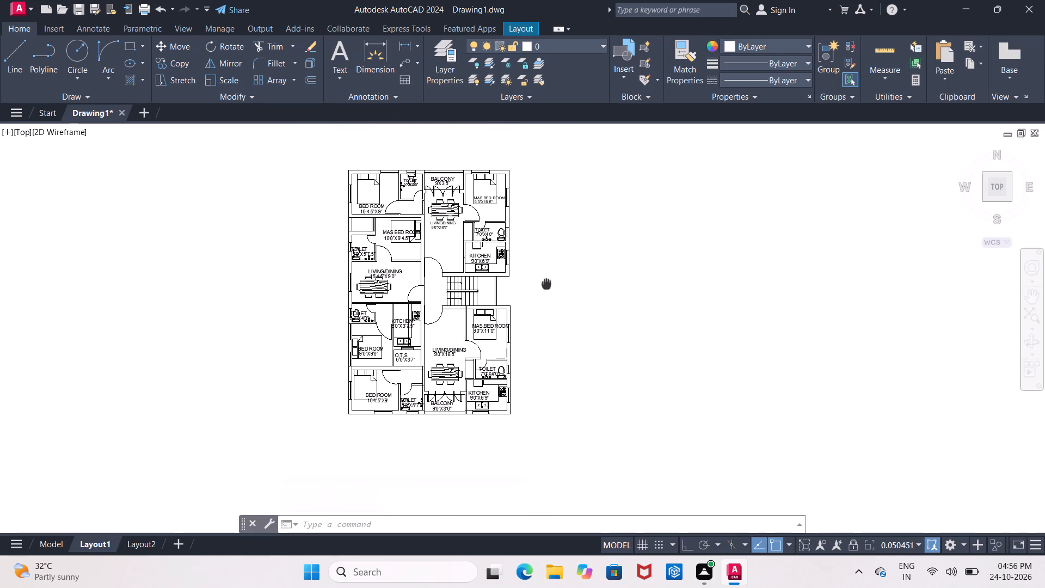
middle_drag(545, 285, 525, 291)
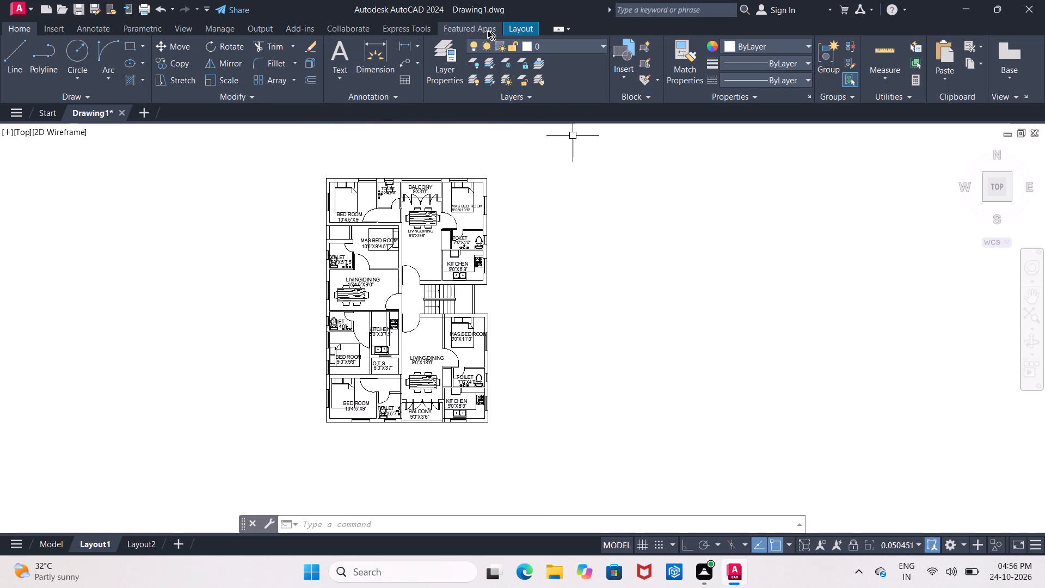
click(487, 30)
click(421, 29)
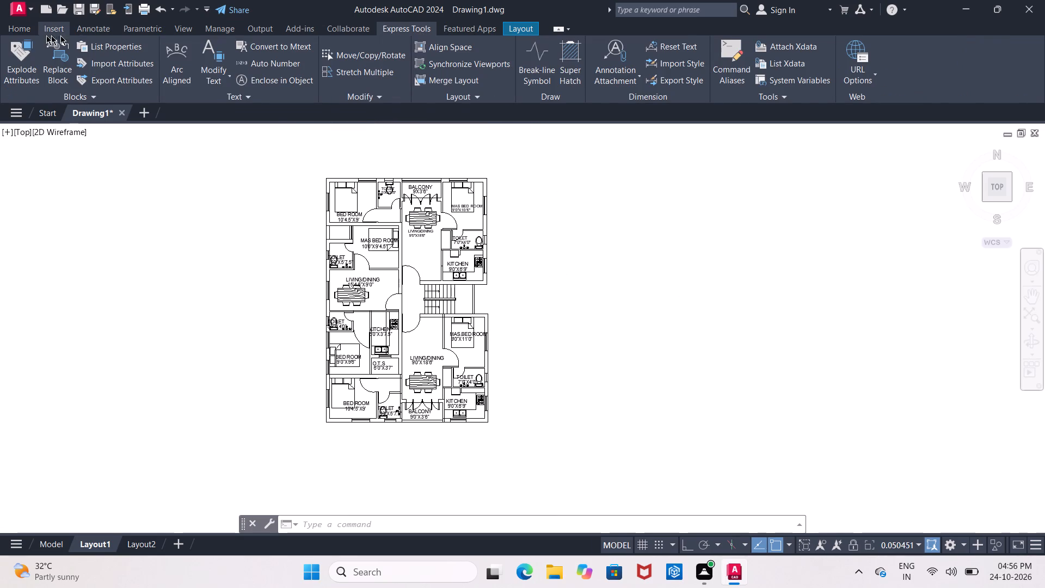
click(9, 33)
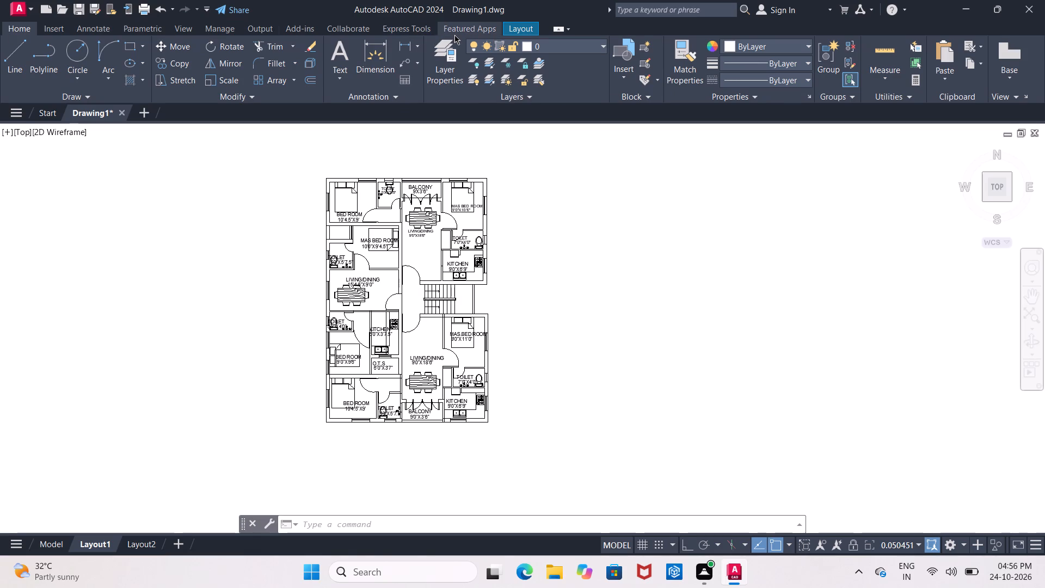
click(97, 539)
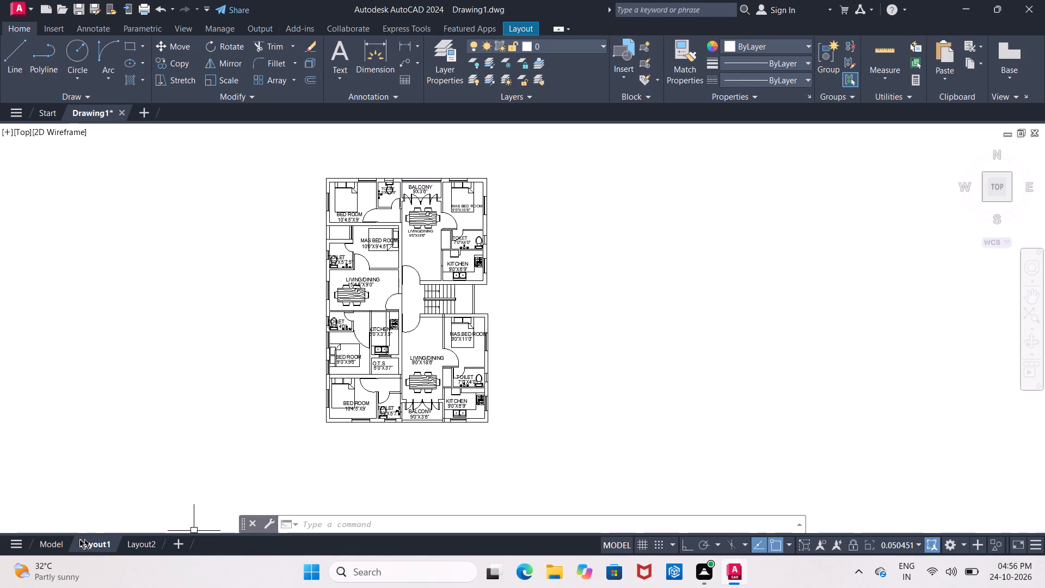
Switch to model space and locate the apartment floor plan there.
click(52, 541)
scroll(245, 421, down, 1)
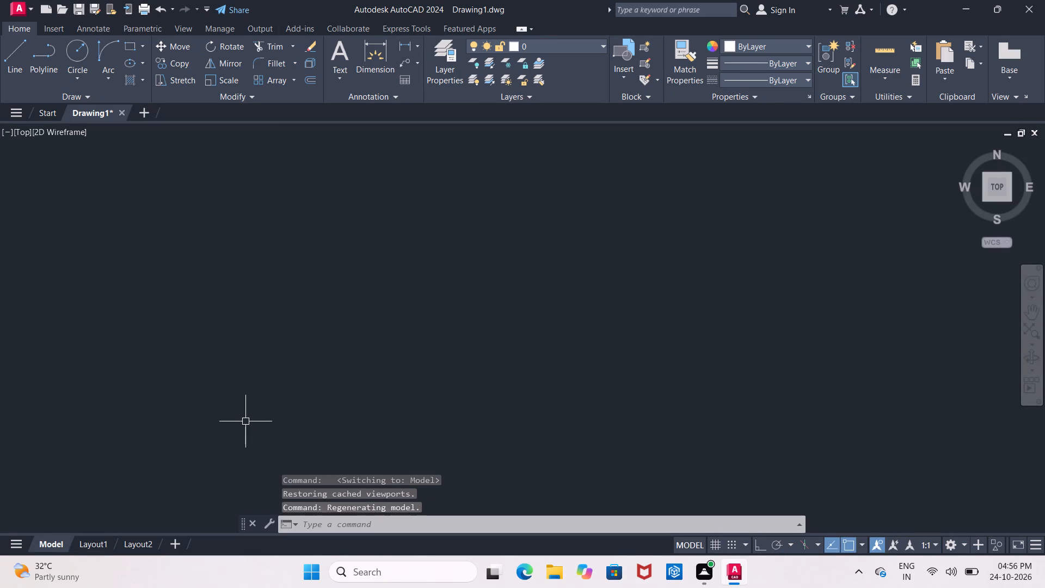
scroll(245, 421, down, 1)
click(532, 30)
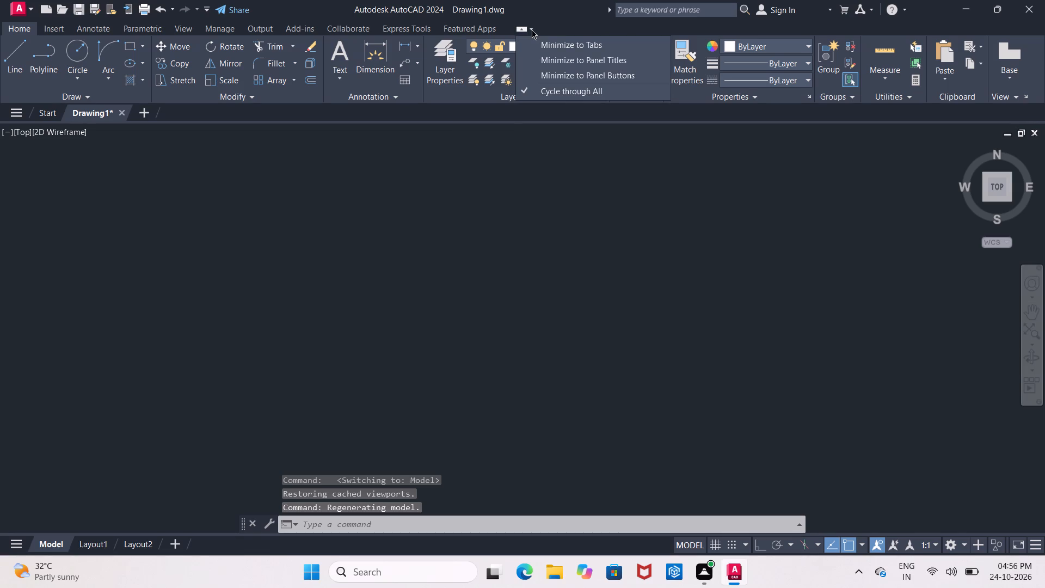
click(465, 330)
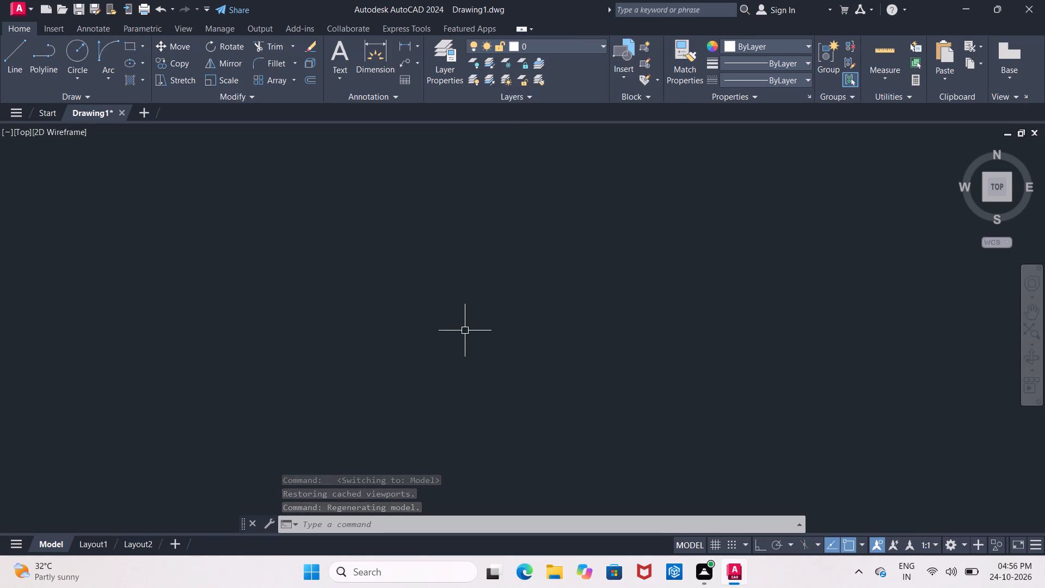
scroll(442, 303, down, 5)
scroll(436, 302, up, 2)
scroll(313, 311, up, 1)
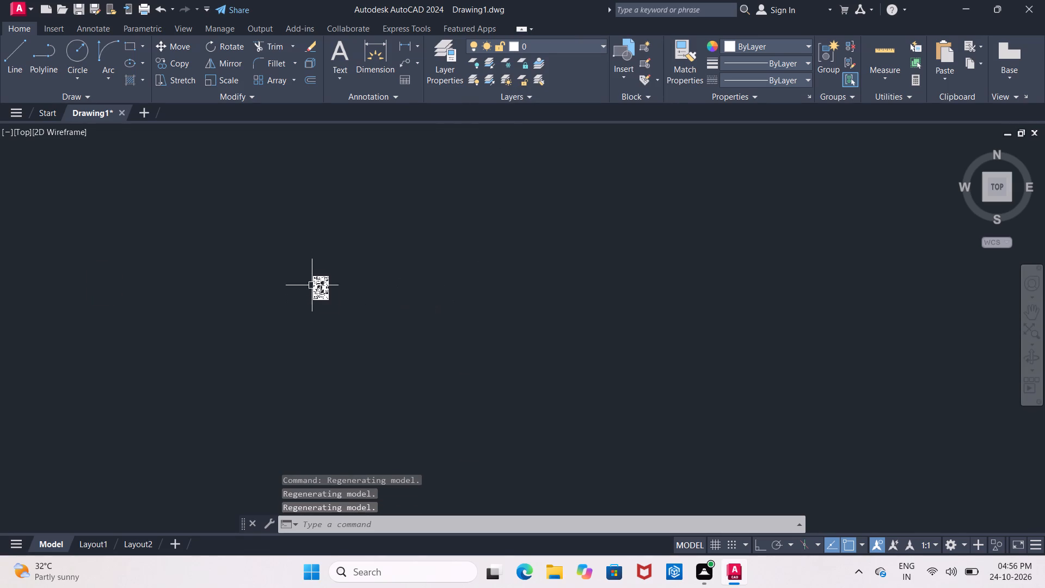
scroll(312, 281, up, 6)
scroll(352, 315, down, 1)
middle_drag(354, 312, 318, 232)
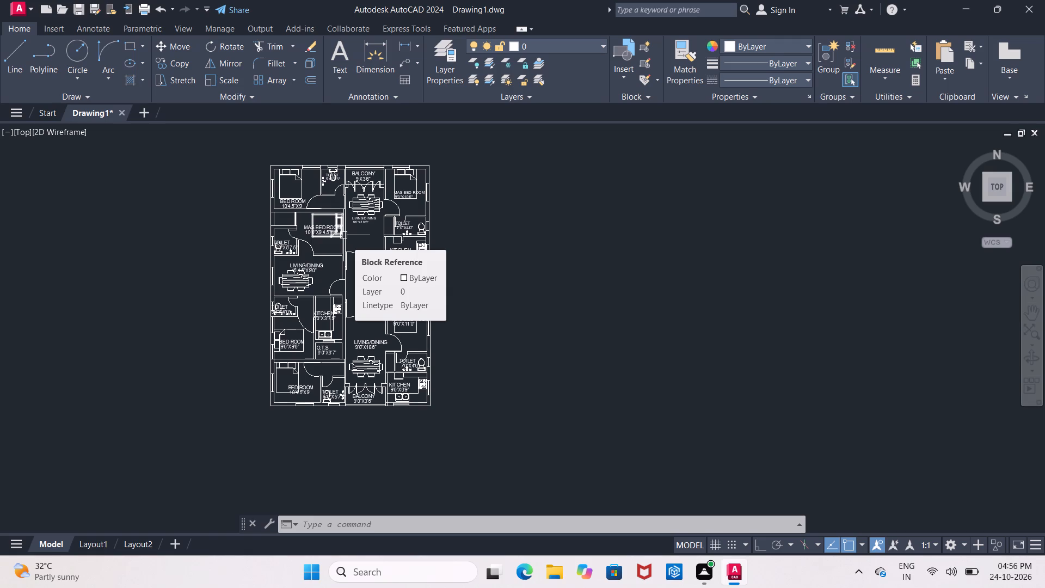
middle_drag(618, 250, 598, 267)
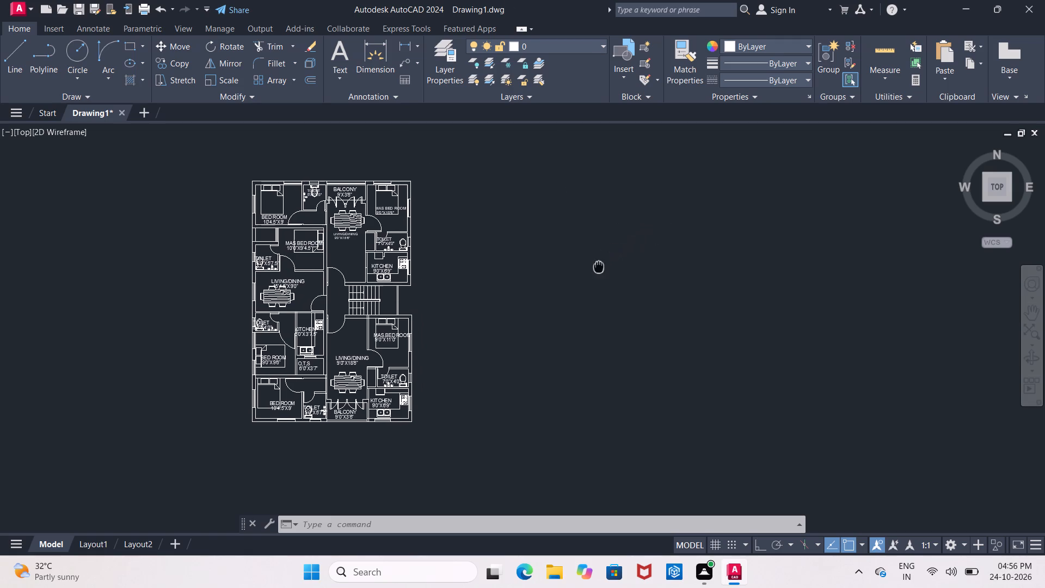
middle_drag(598, 267, 582, 255)
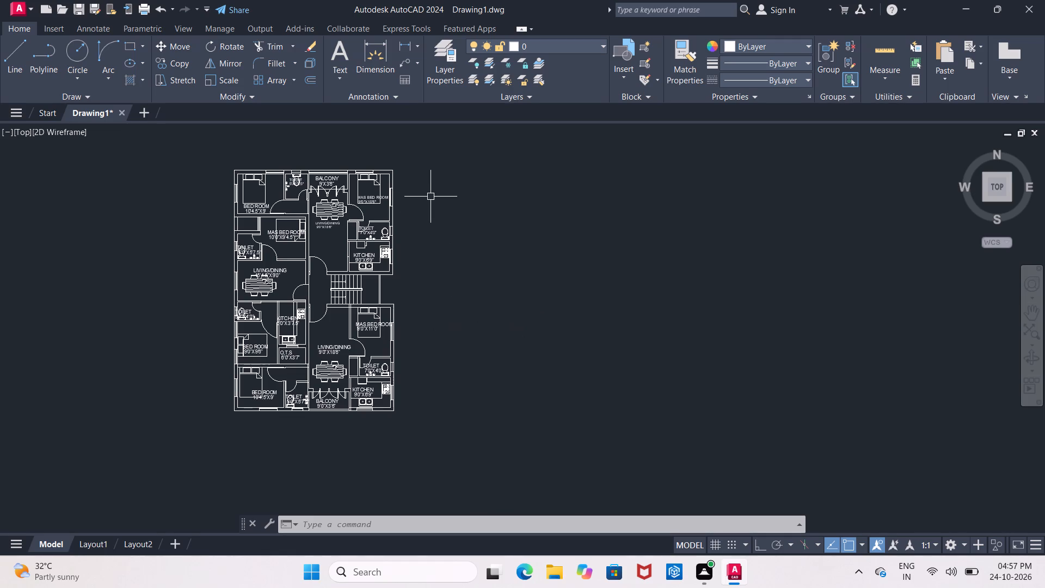
middle_drag(453, 281, 394, 238)
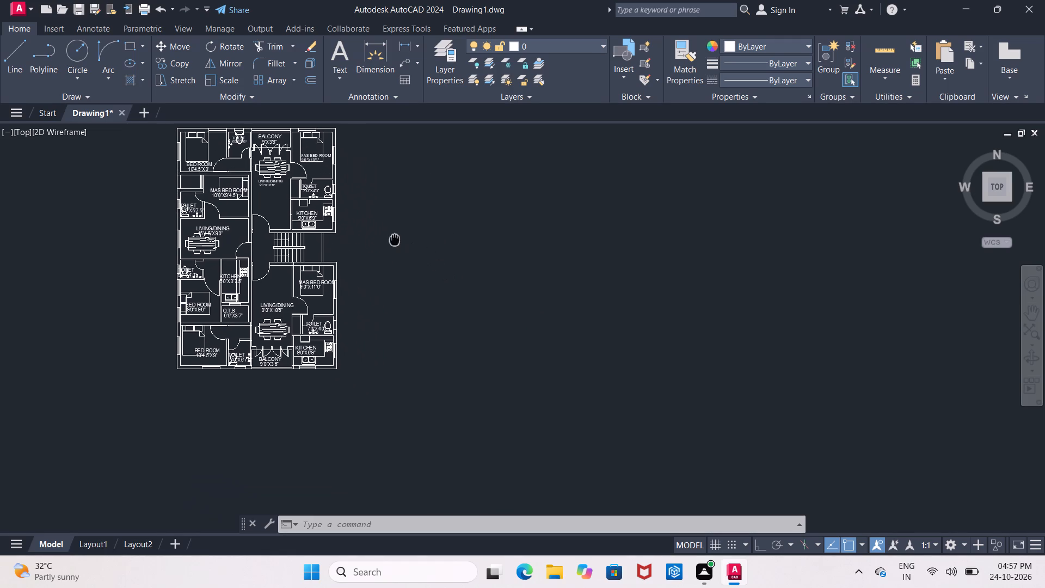
middle_drag(394, 238, 374, 252)
With Ortho on, draw a 36' horizontal line to the right of the floor plan, about level with its bottom wall.
click(22, 54)
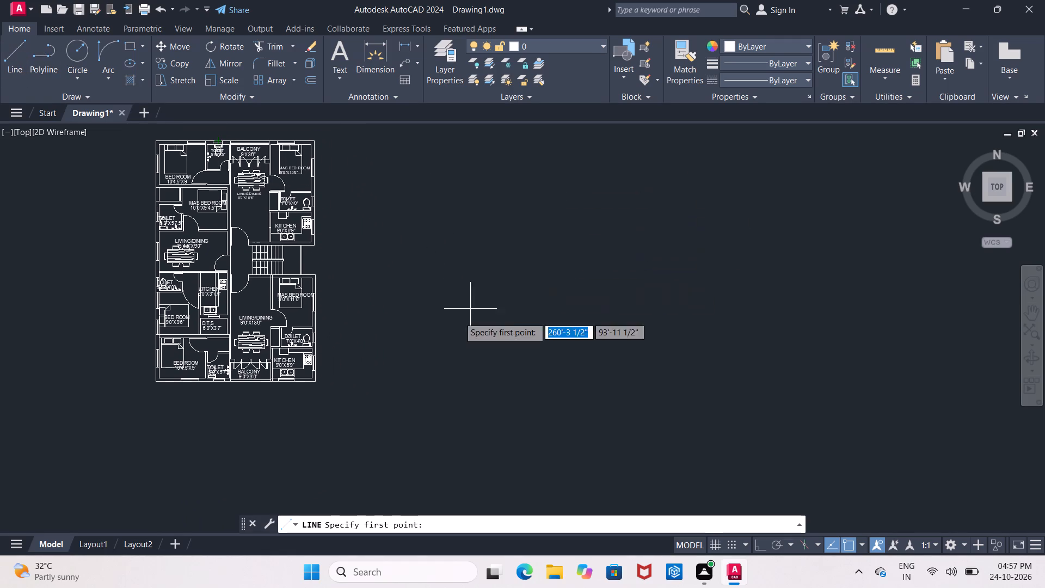
click(352, 384)
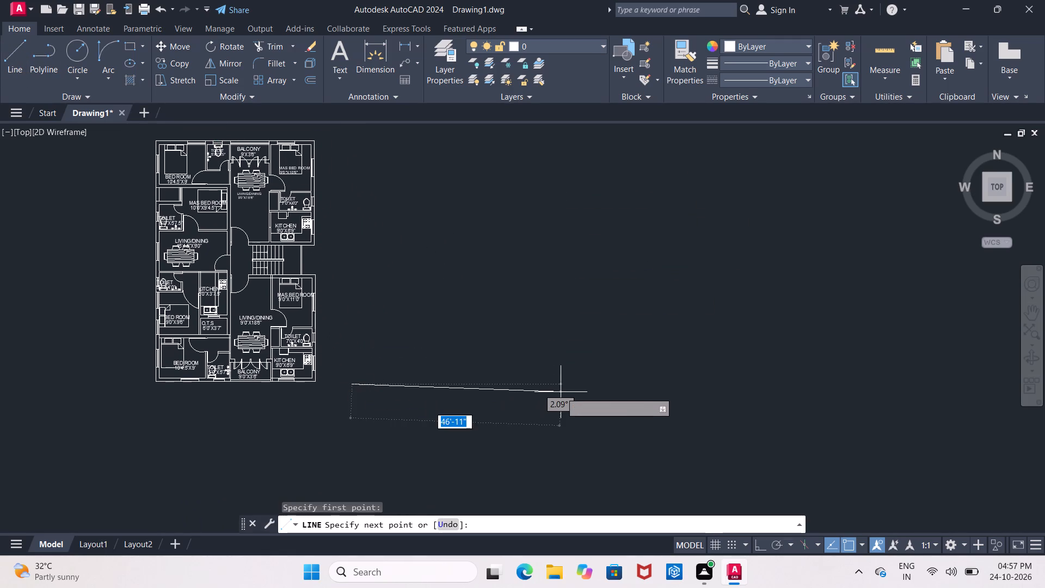
click(759, 545)
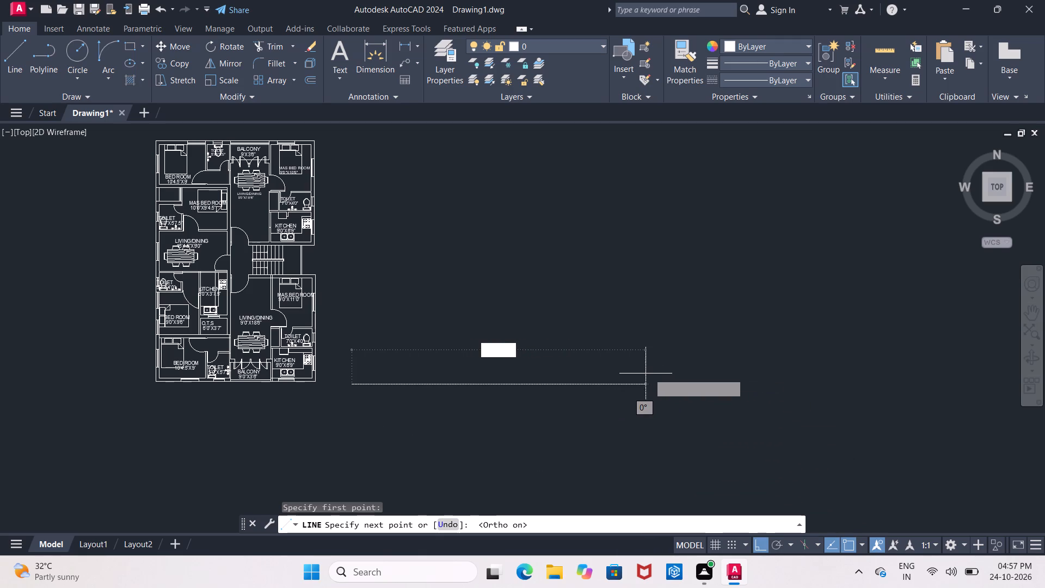
text(36')
key(Return)
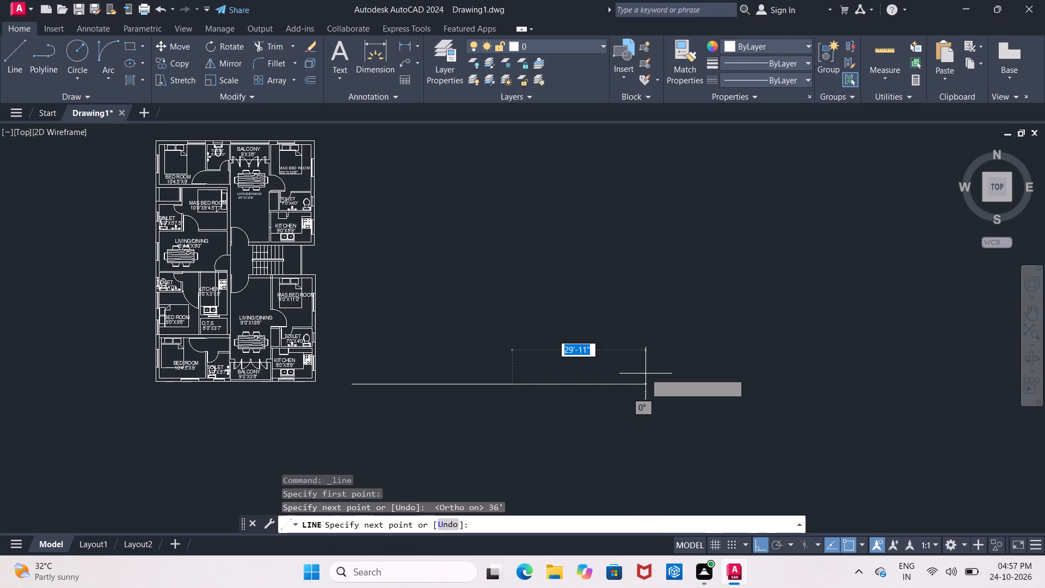
key(Escape)
Move the 36' base line a short distance farther right, away from the floor plan, keeping it horizontally aligned.
scroll(419, 382, up, 1)
middle_drag(419, 382, 467, 334)
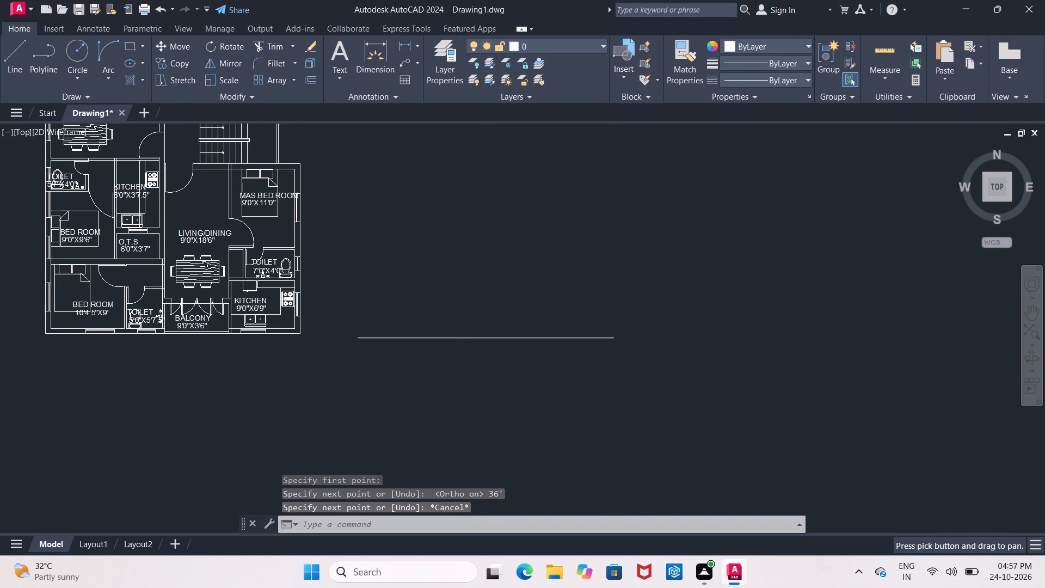
middle_drag(467, 334, 464, 346)
click(458, 352)
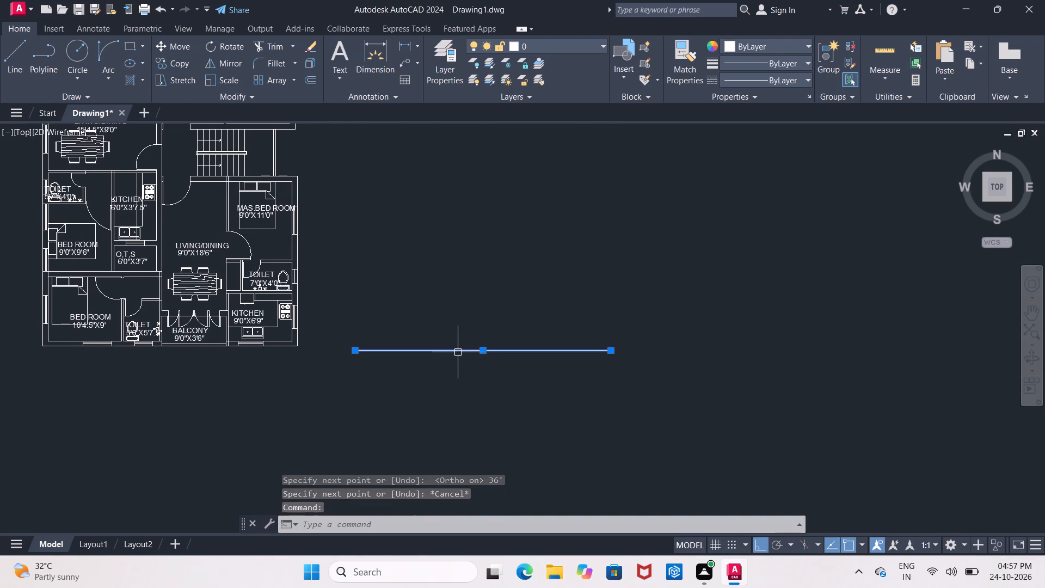
click(167, 52)
click(453, 295)
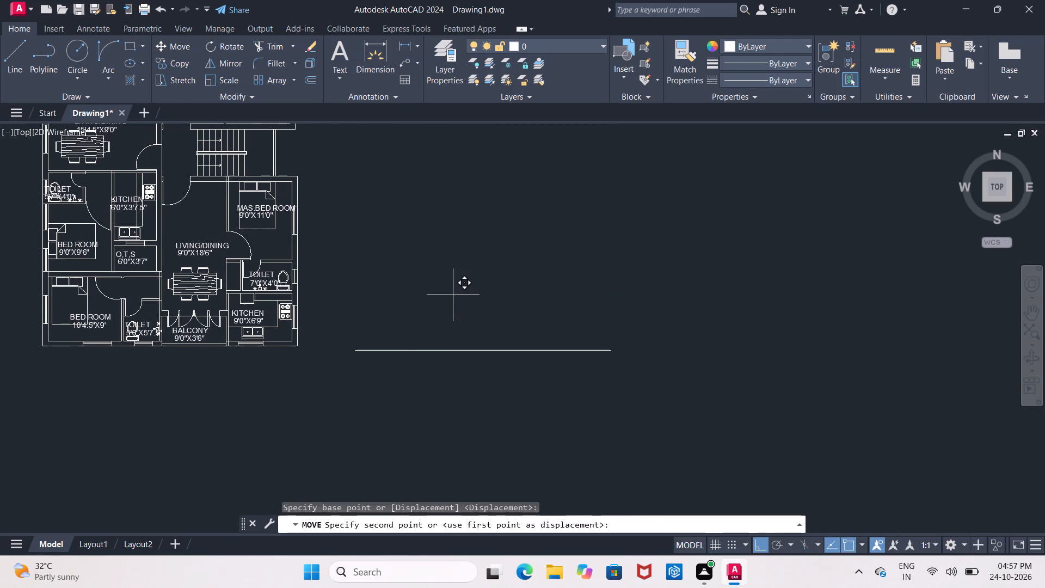
click(525, 299)
middle_drag(569, 293, 440, 342)
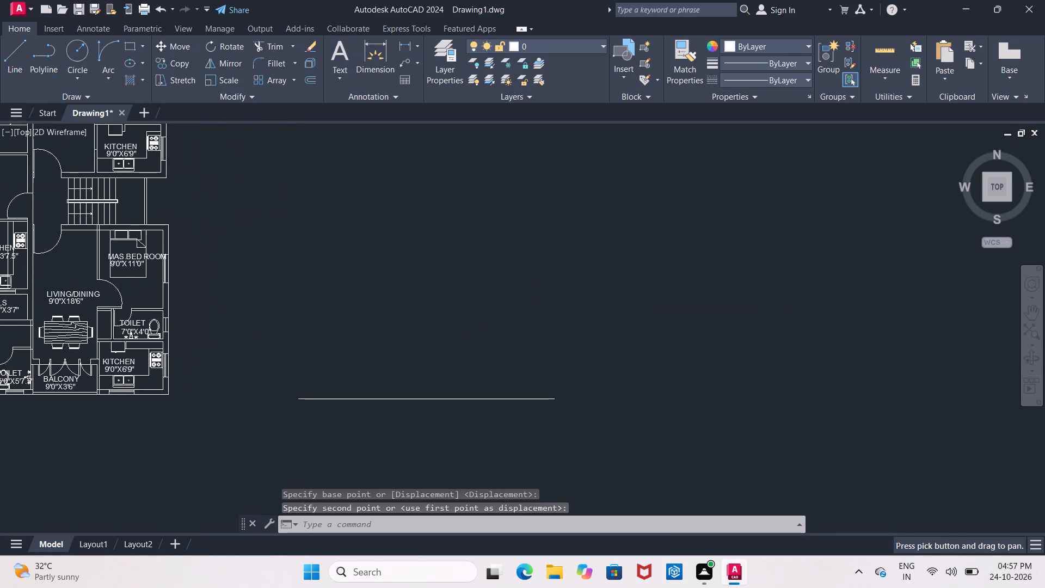
key(Escape)
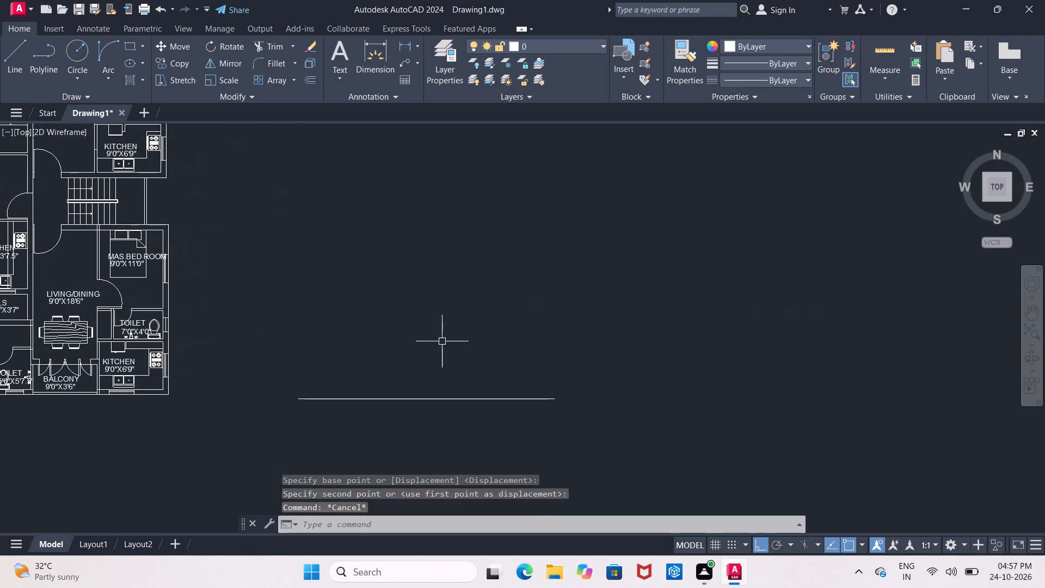
Offset the 36' base line upward by 4'.
key(o)
key(Return)
text(4')
key(Return)
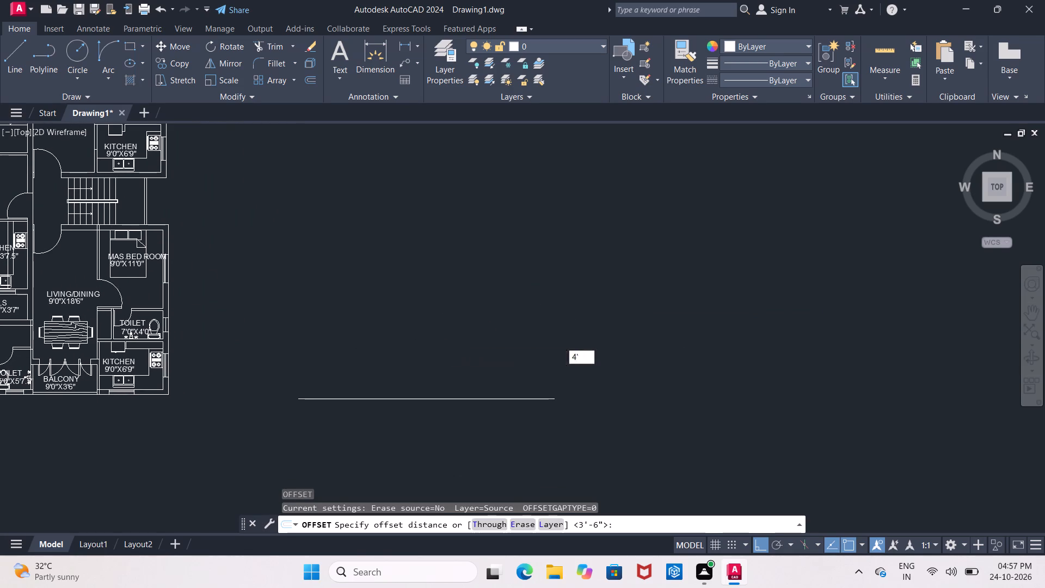
click(420, 403)
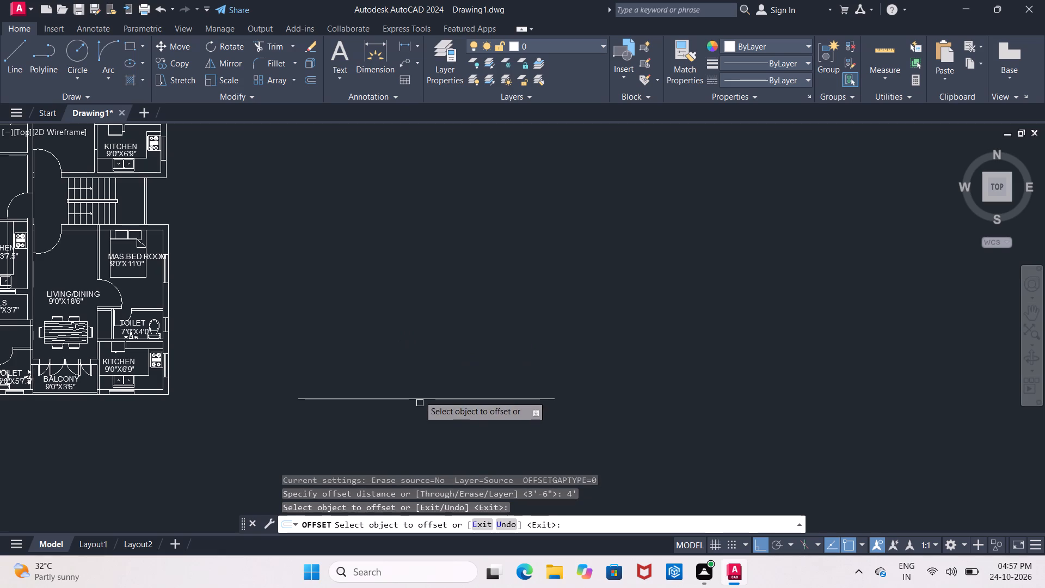
click(417, 397)
click(431, 342)
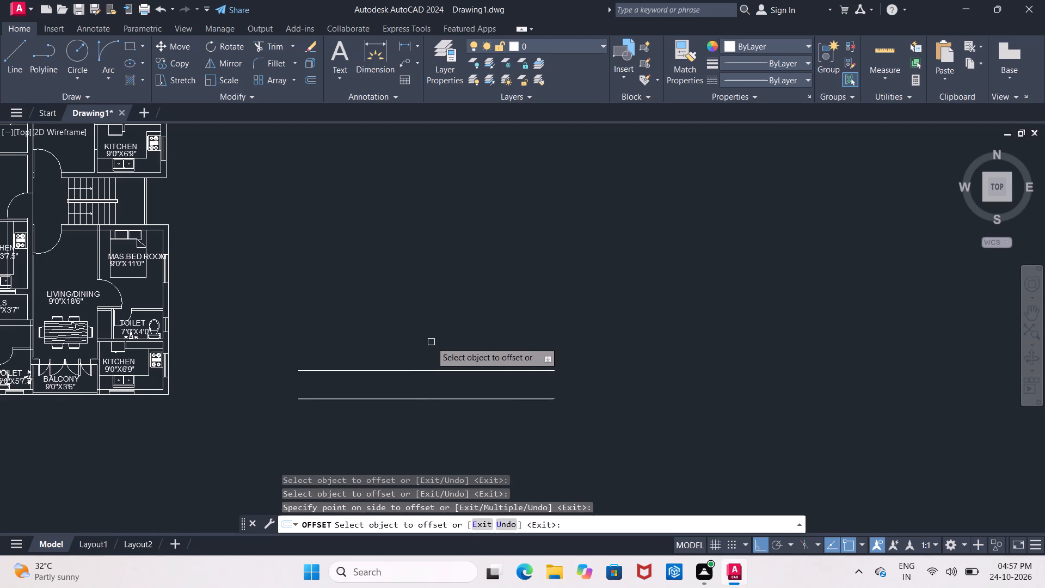
key(Return)
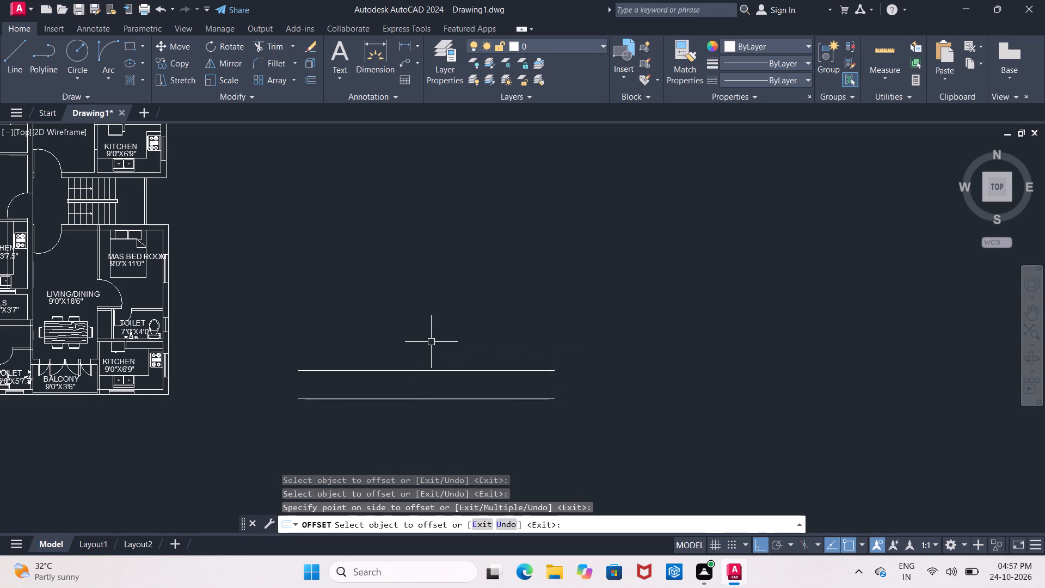
Offset the upper line upward by 10', and offset the resulting line upward by another 10'.
key(Return)
text(10')
key(Return)
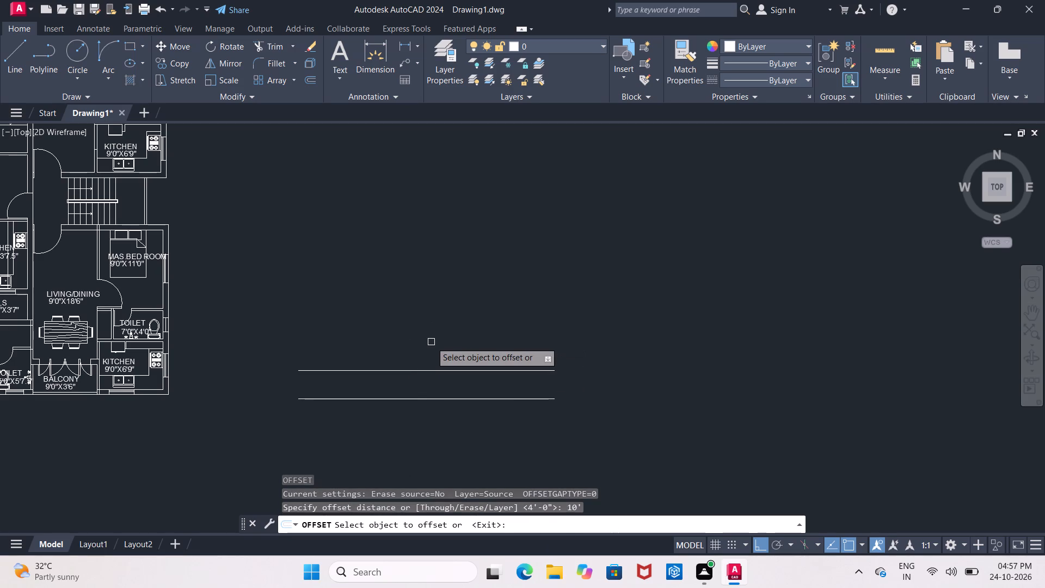
click(437, 370)
click(444, 319)
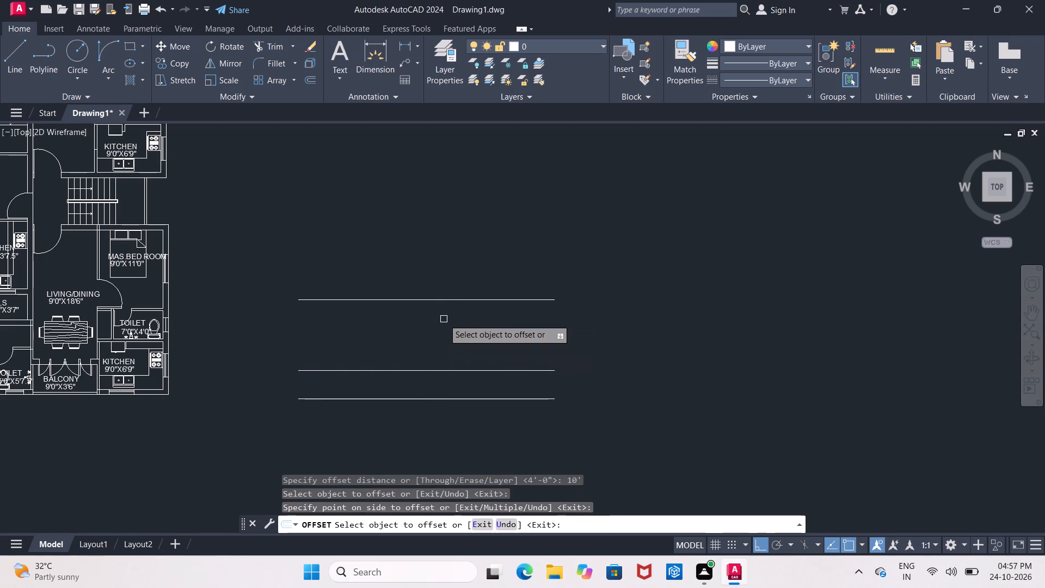
key(Return)
key(Return)
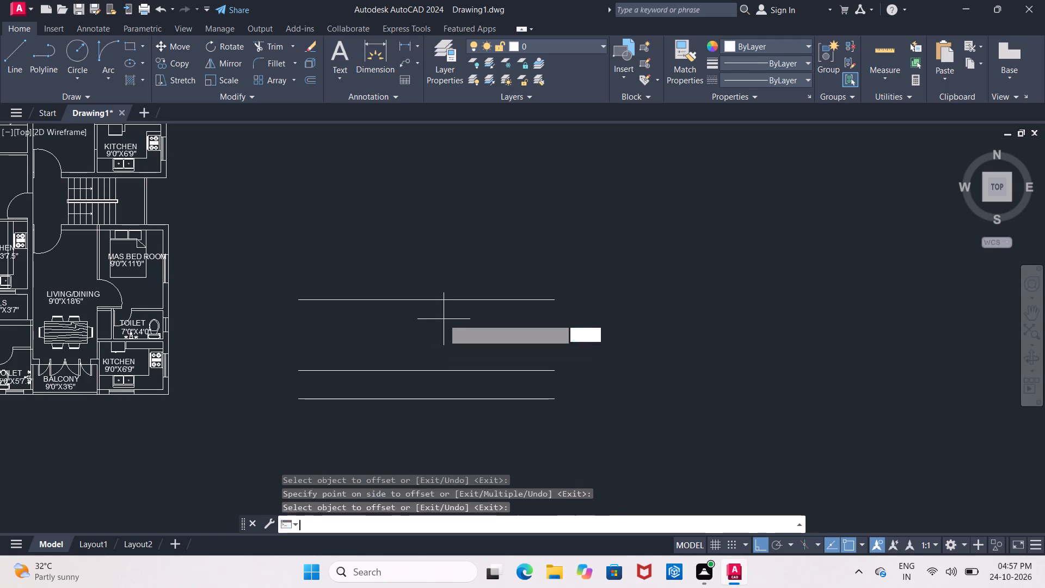
text(10')
key(Return)
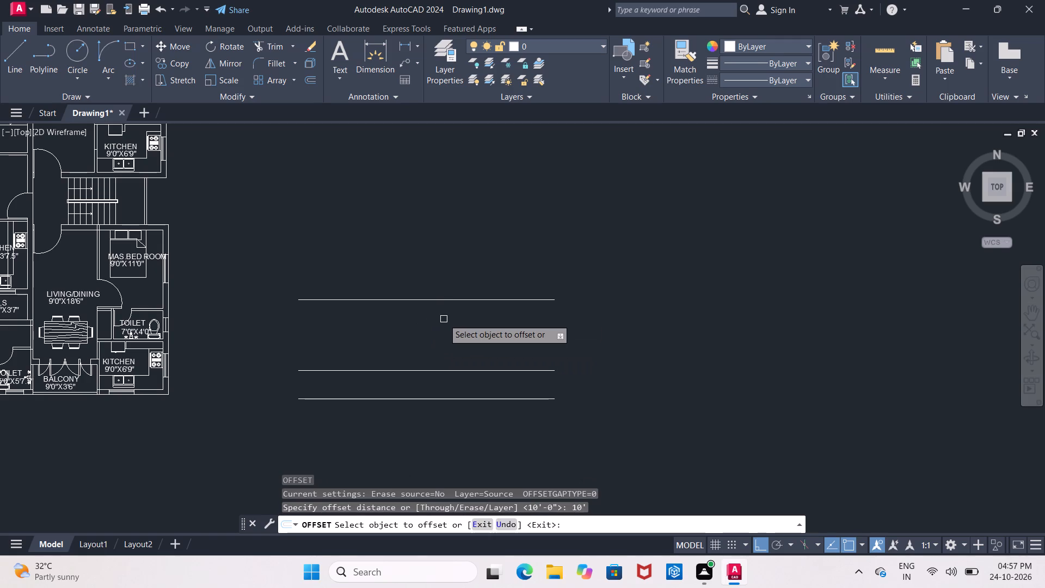
click(464, 297)
click(466, 208)
middle_drag(464, 195, 490, 271)
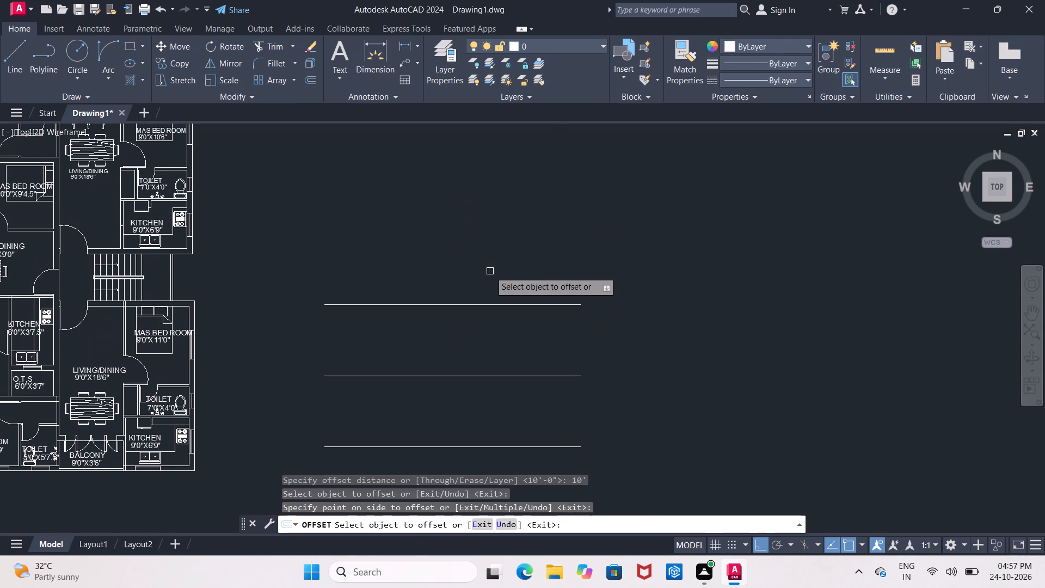
key(Return)
Add two more horizontal lines above the stack, each offset 10' upward from the topmost line.
key(Return)
text(10')
key(Return)
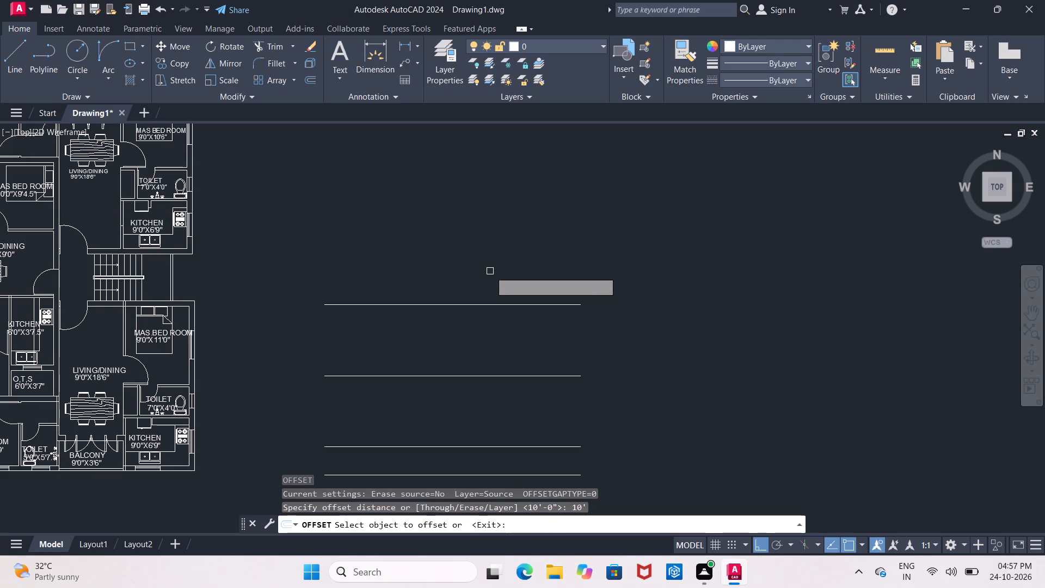
click(431, 302)
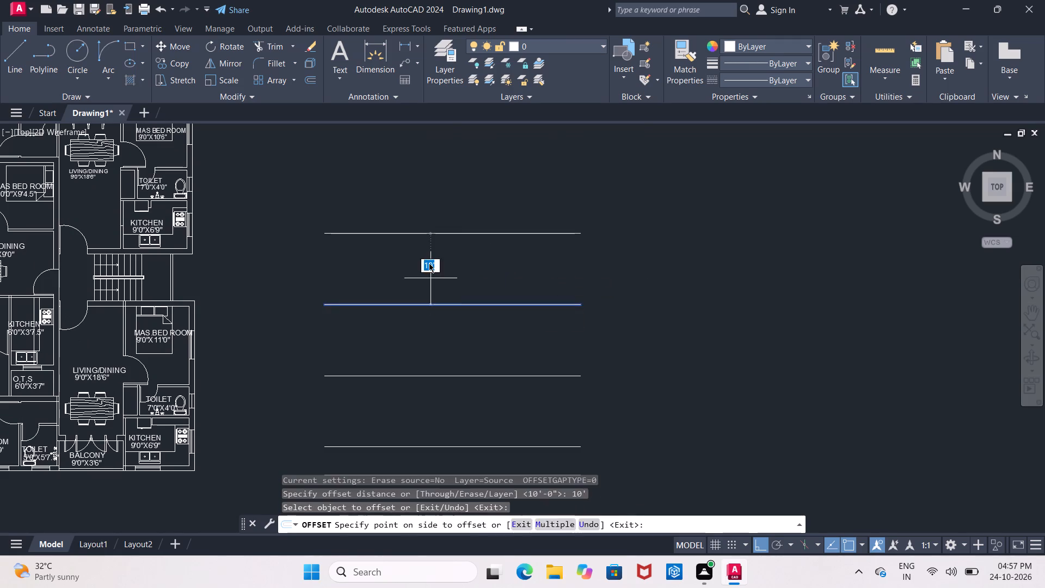
click(425, 241)
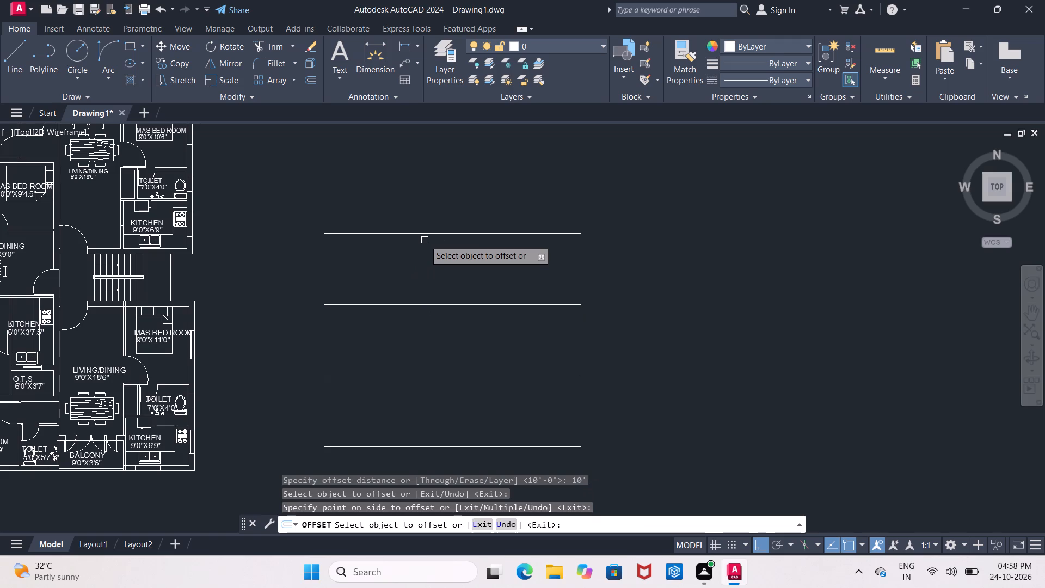
scroll(393, 237, down, 2)
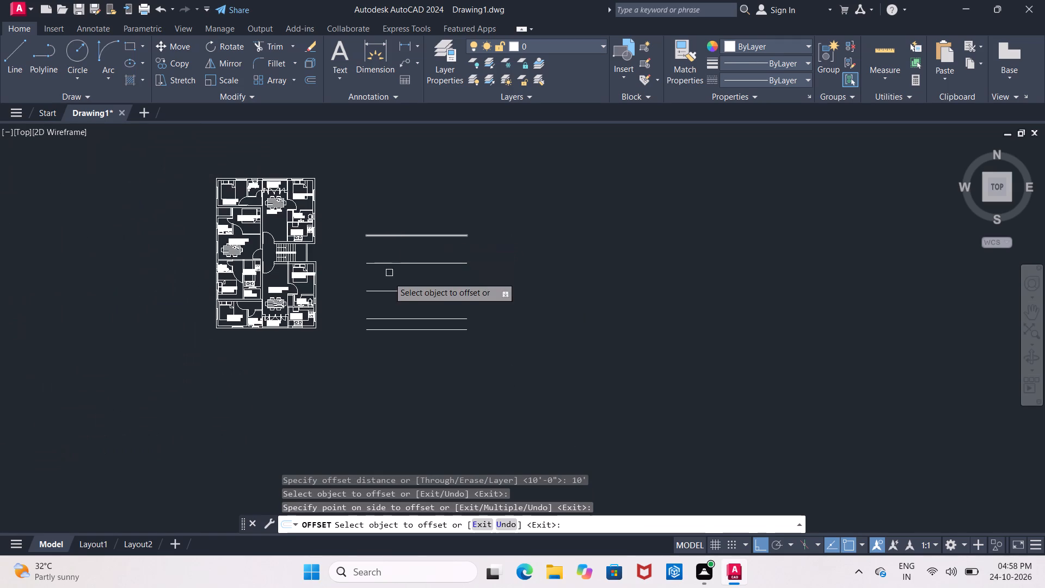
scroll(388, 292, up, 2)
middle_drag(396, 202, 394, 307)
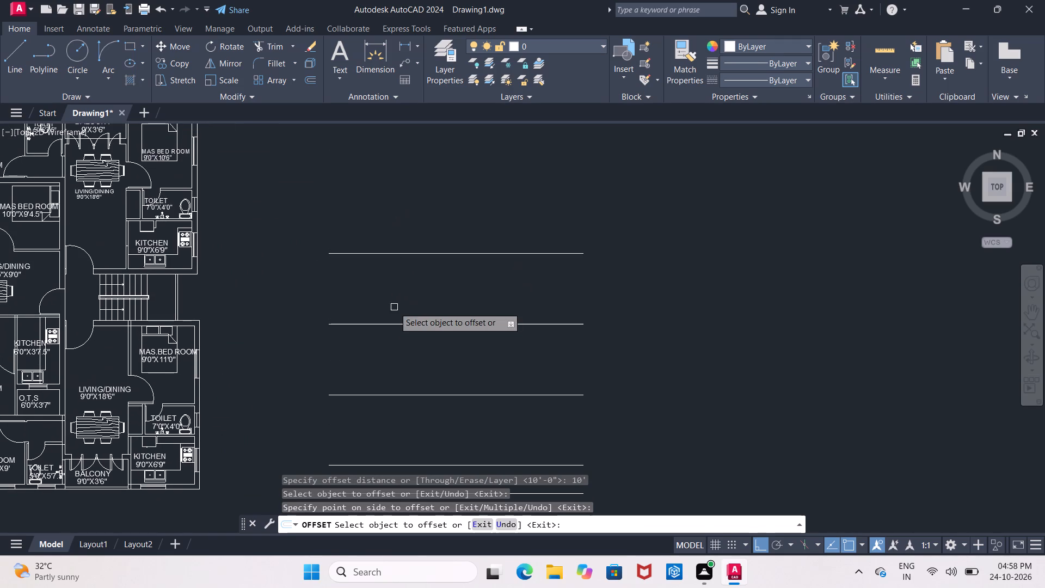
key(Return)
key(Return)
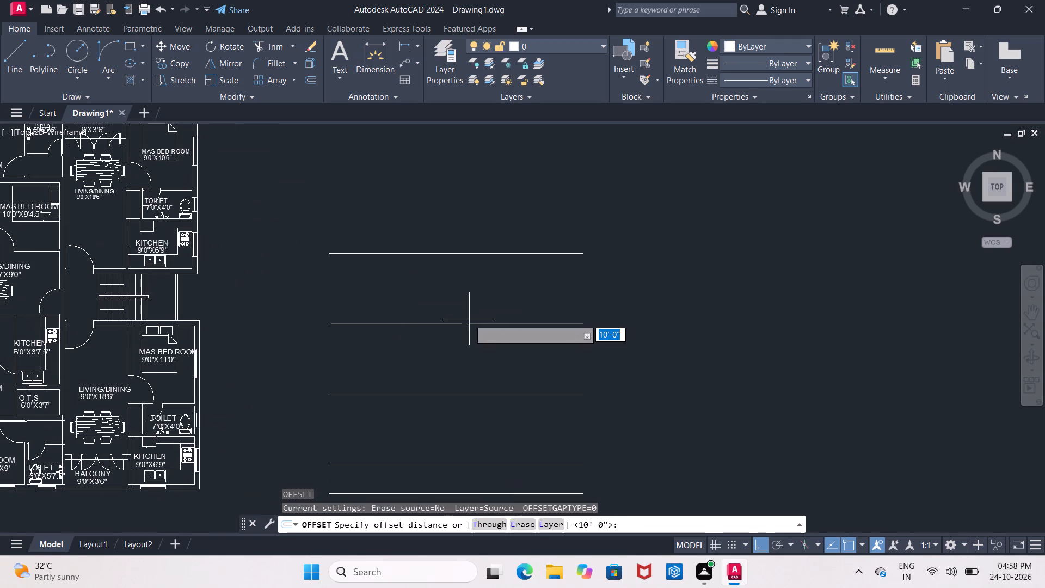
key(Return)
click(497, 250)
click(507, 210)
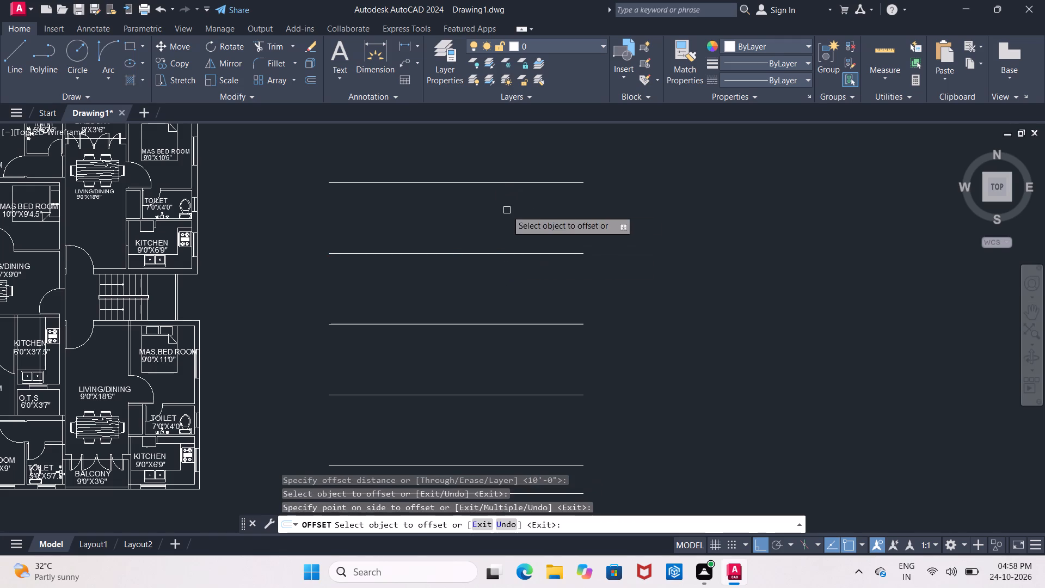
middle_drag(505, 218, 494, 270)
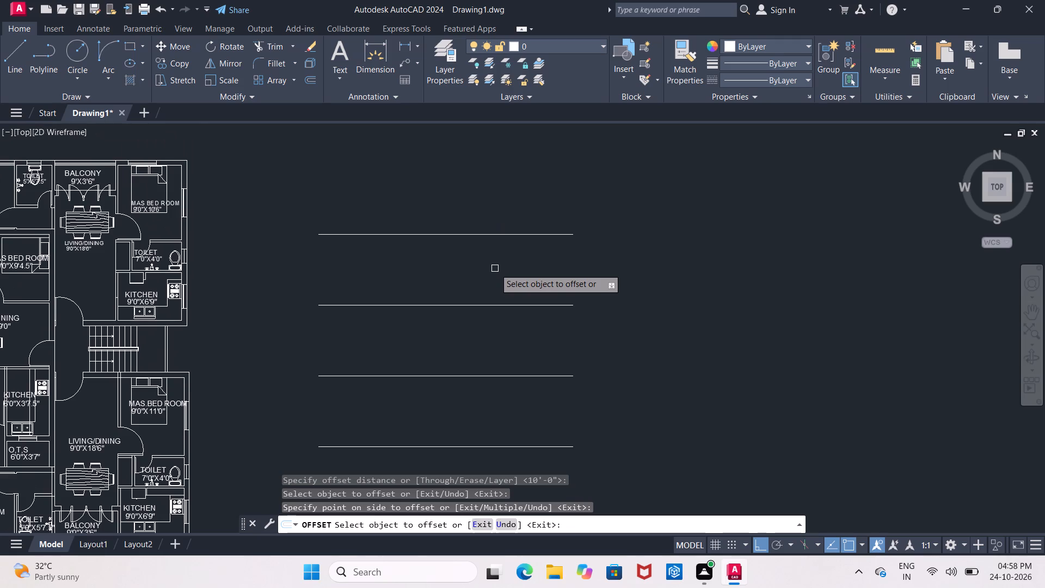
key(Return)
Offset the topmost horizontal line upward by 8'.
key(Return)
text(8')
key(Return)
click(510, 237)
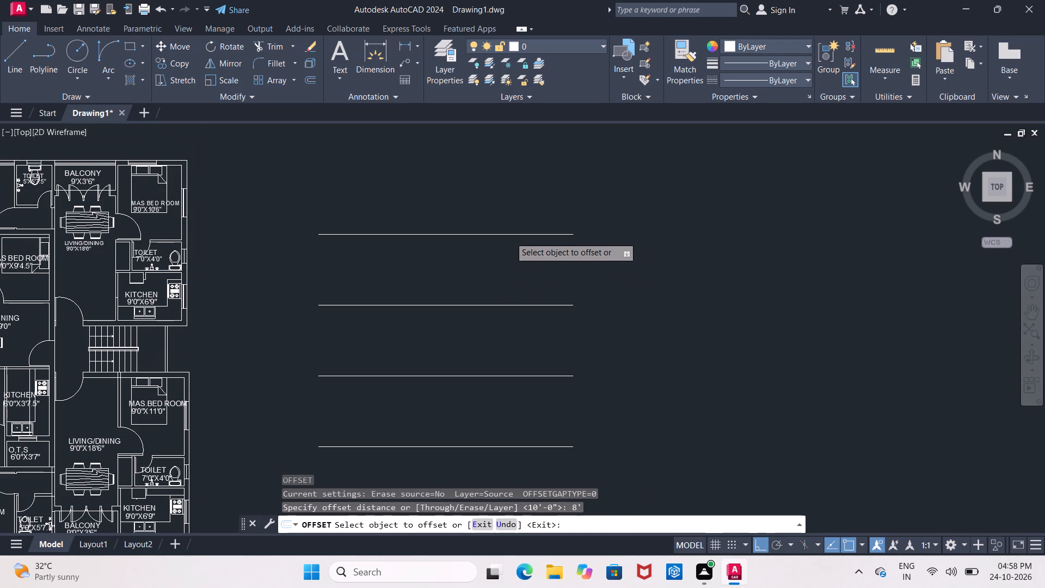
click(507, 192)
middle_drag(504, 273, 520, 189)
key(Escape)
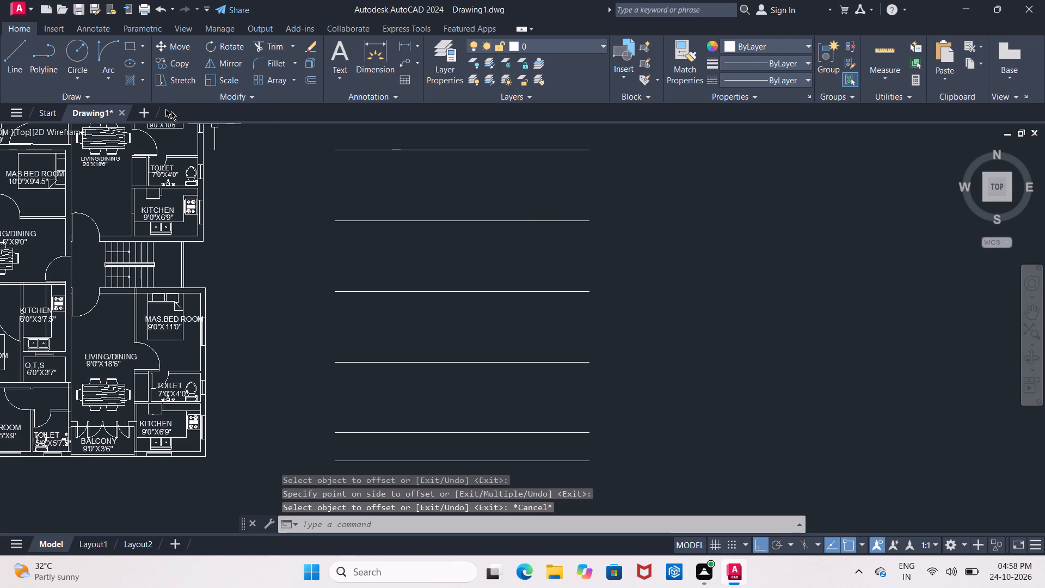
Draw a vertical line joining the left ends of the horizontal lines, from the second-highest line down to the base line.
click(23, 70)
middle_drag(447, 260, 469, 246)
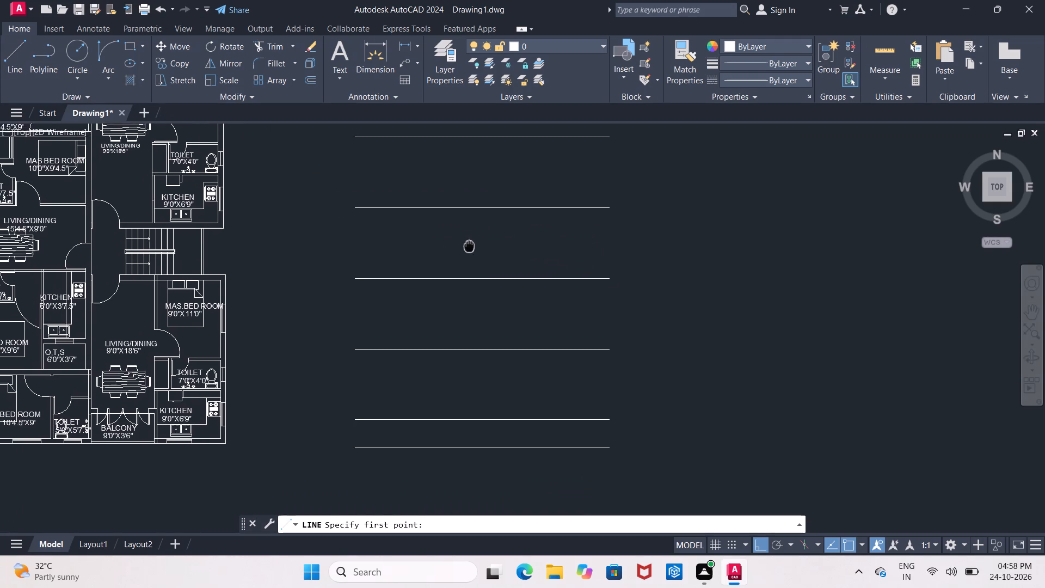
middle_drag(469, 246, 469, 246)
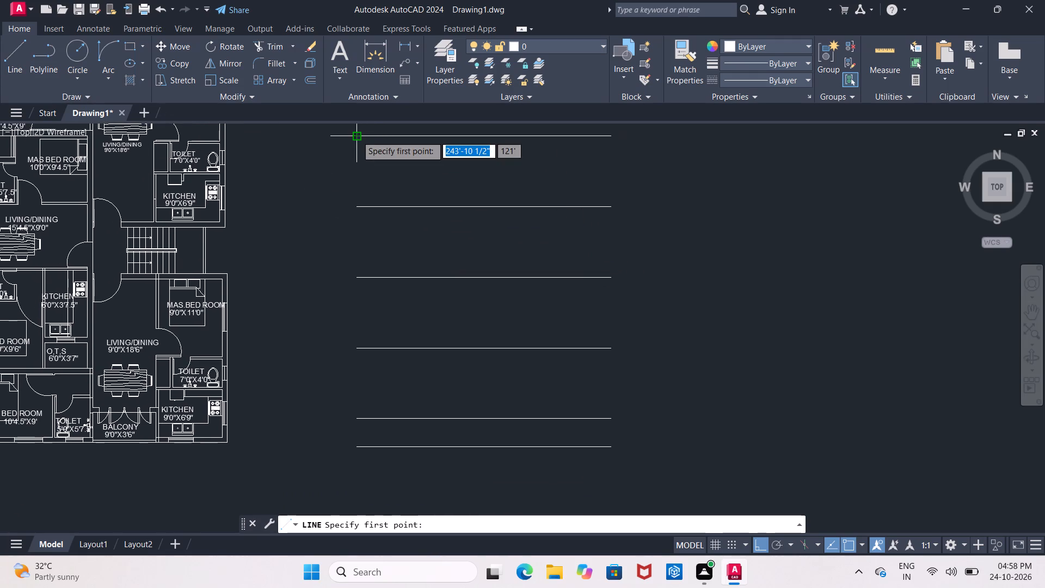
click(356, 136)
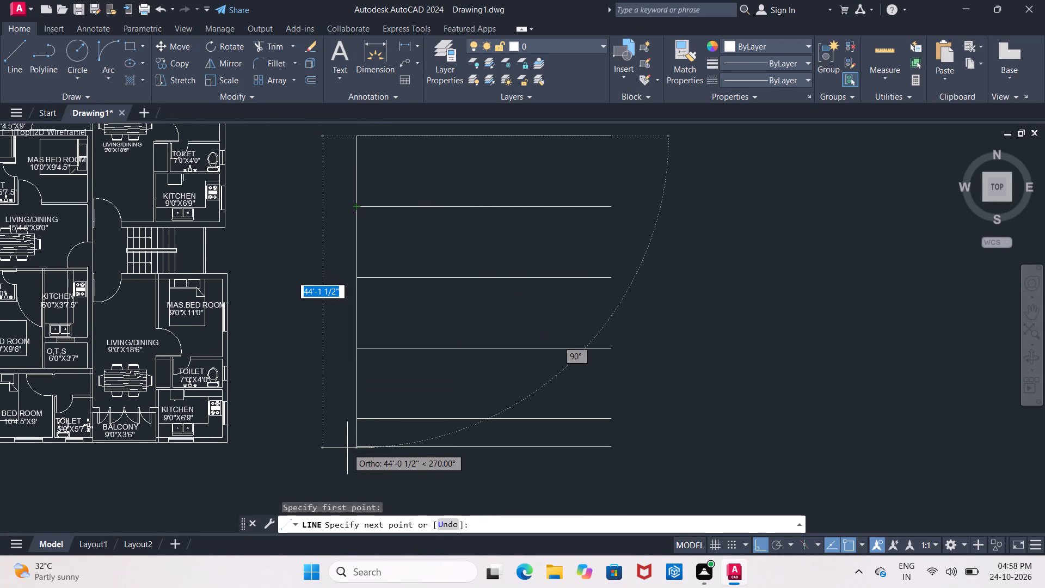
click(355, 445)
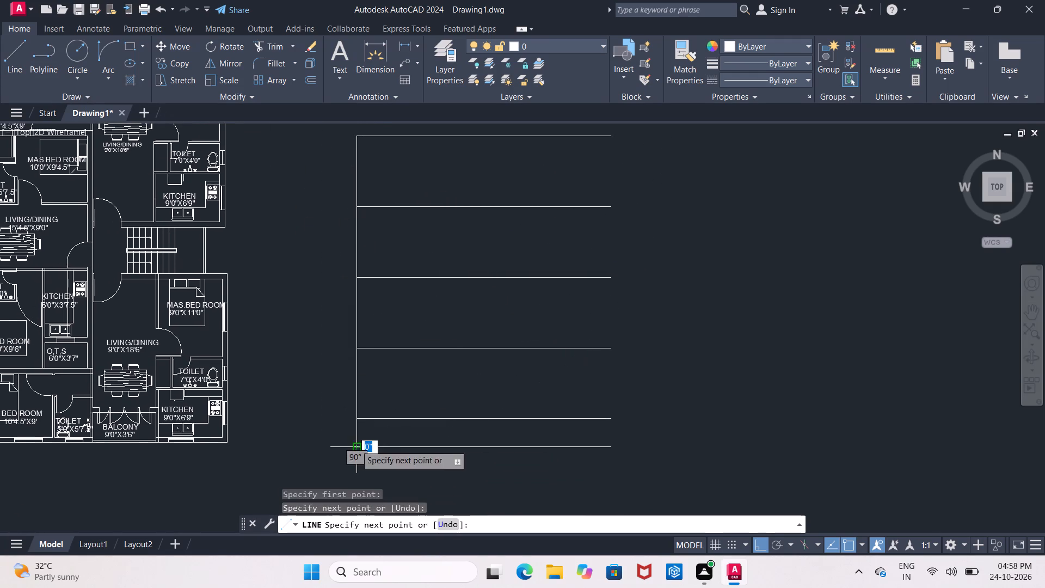
key(Escape)
Draw a matching vertical line along the right ends, from the second-highest horizontal line down to the base line.
click(28, 51)
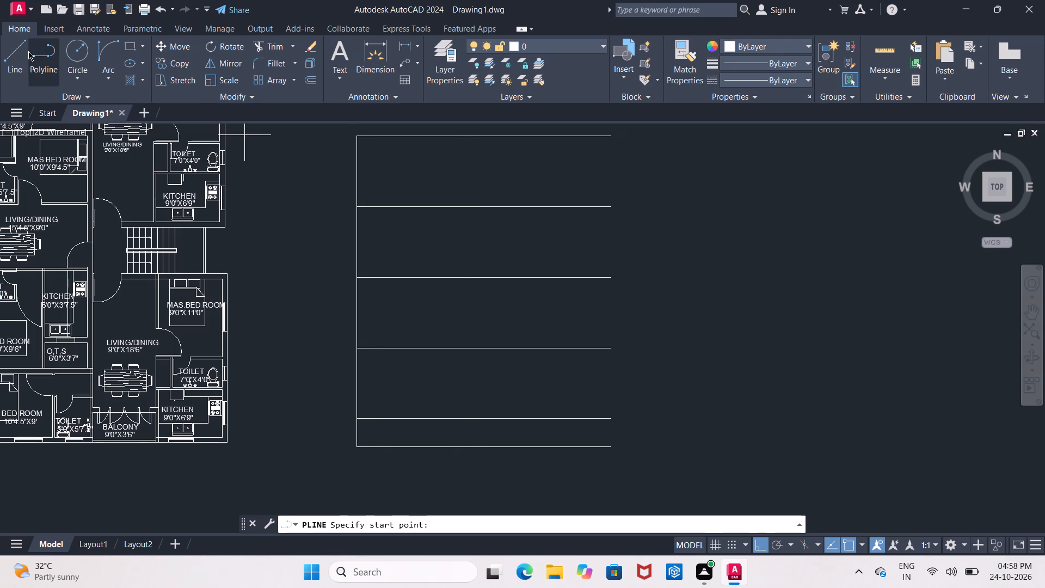
key(Escape)
click(24, 52)
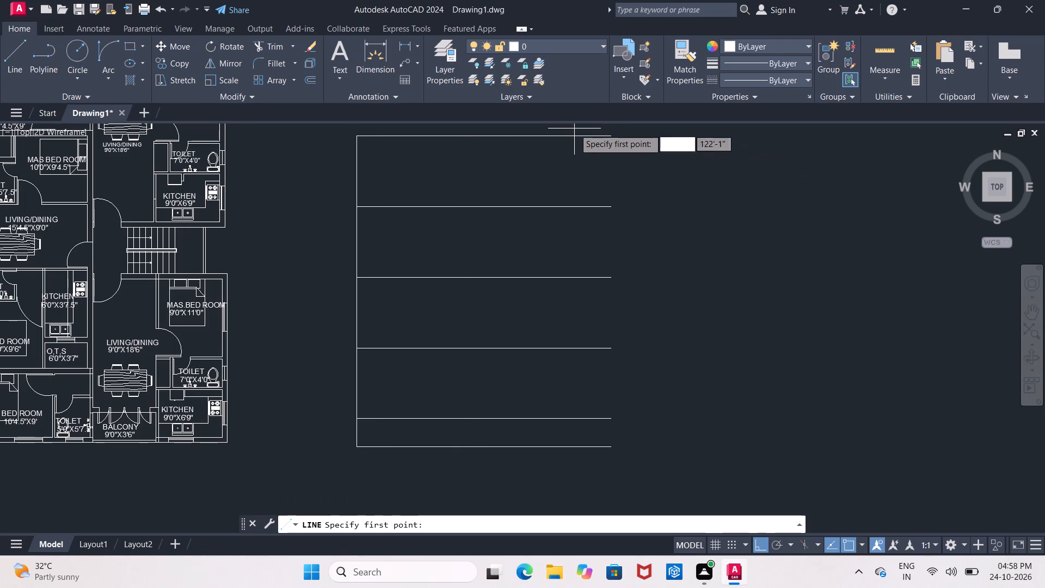
click(612, 138)
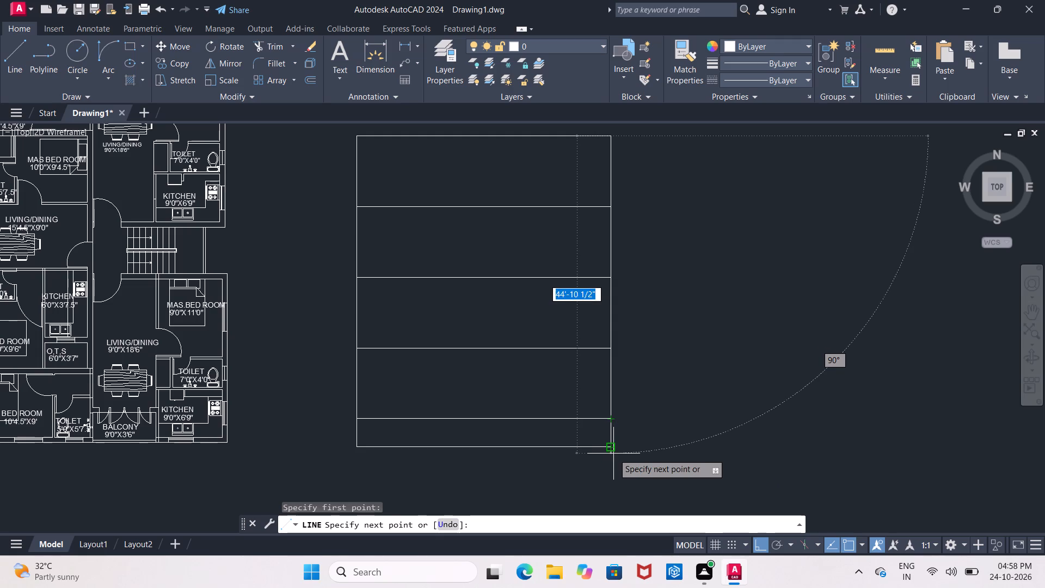
click(612, 444)
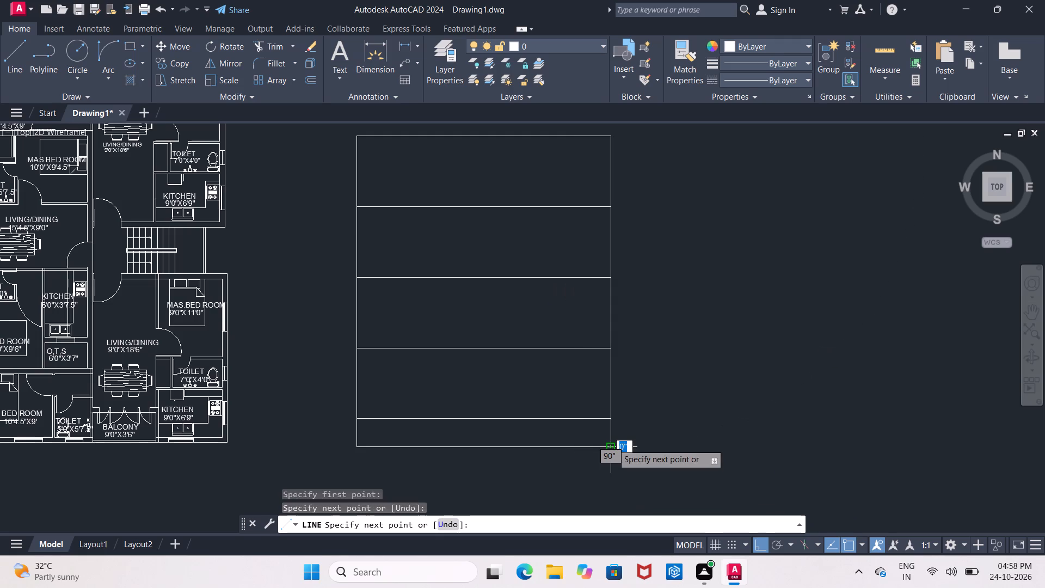
key(Escape)
Extend both vertical side lines upward to meet the topmost horizontal line.
scroll(514, 432, down, 1)
middle_drag(441, 249, 444, 268)
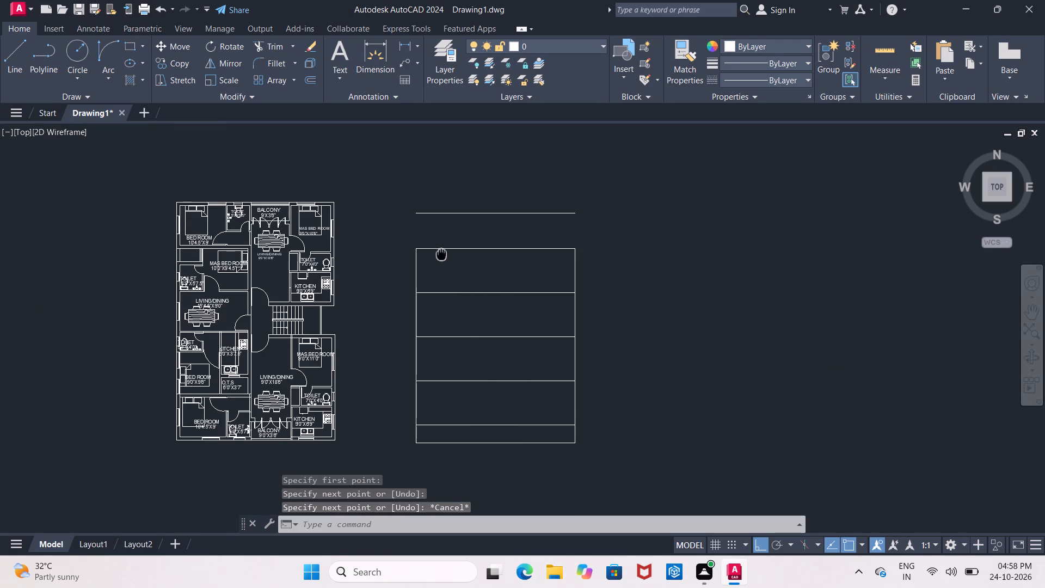
middle_drag(444, 268, 448, 292)
scroll(441, 296, up, 2)
text(EX)
key(space)
key(space)
click(388, 333)
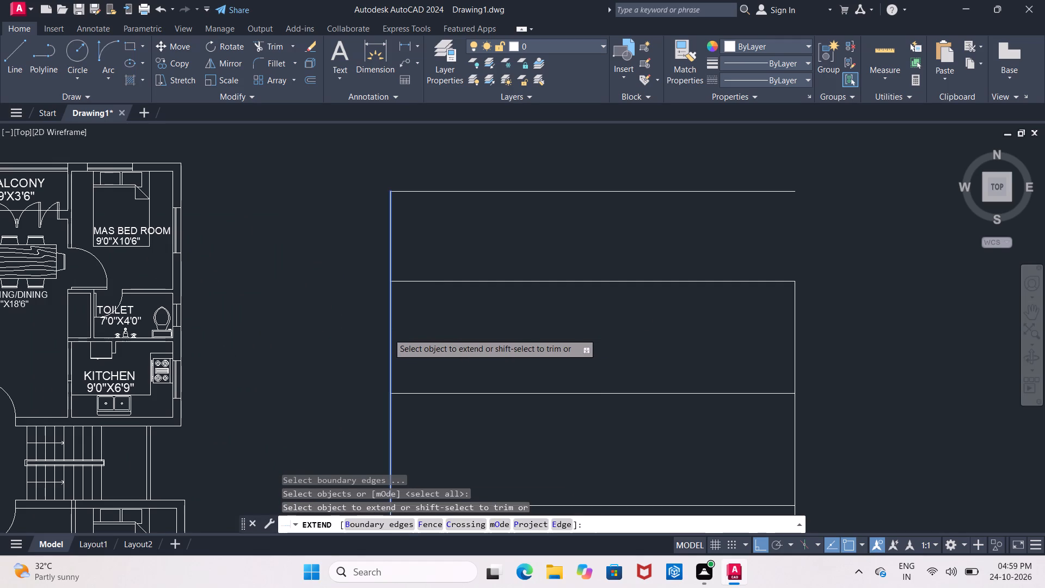
click(793, 340)
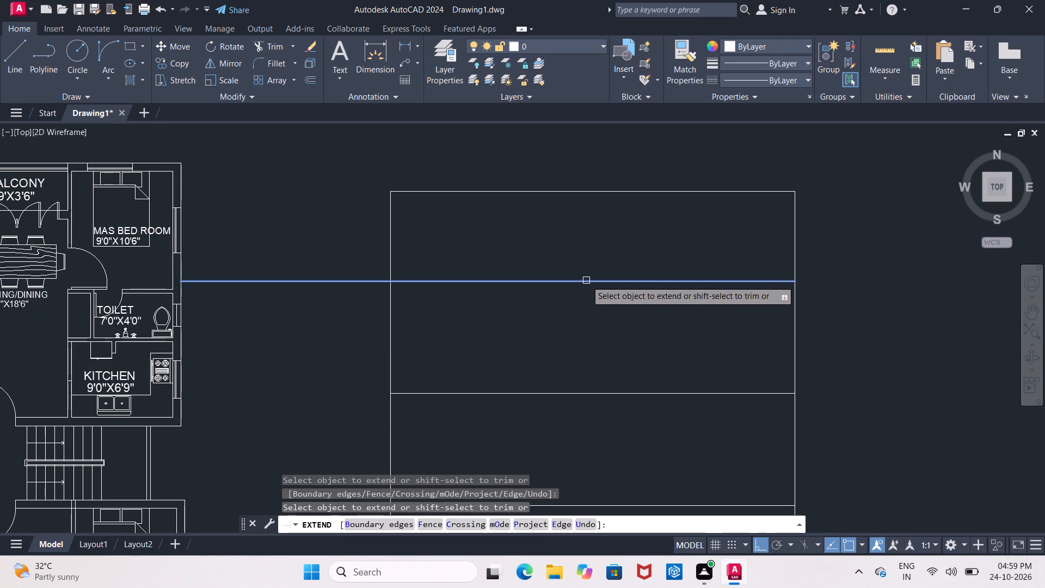
key(Escape)
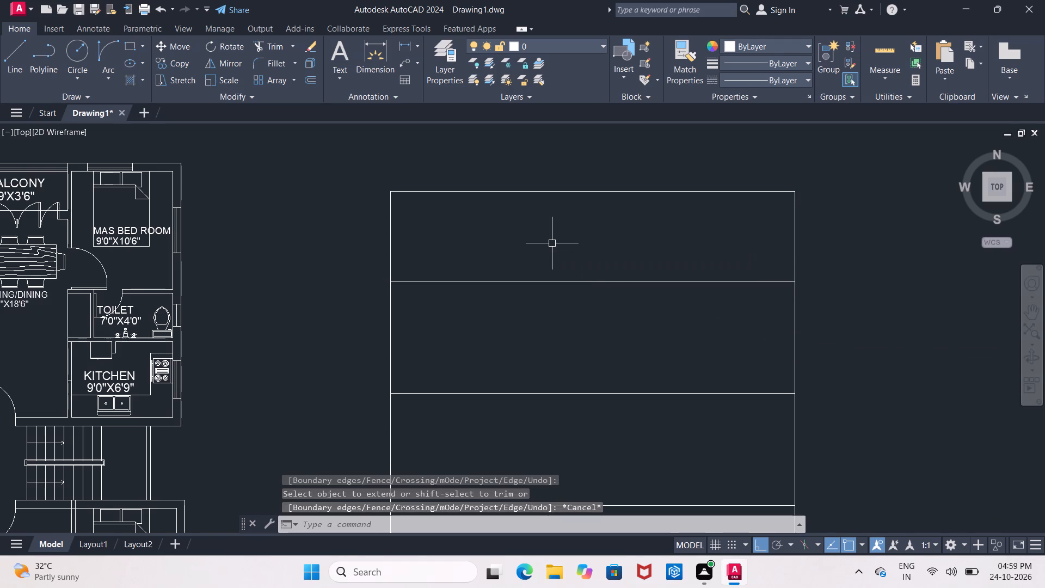
Offset the second-highest horizontal line upward by 3'.
key(o)
key(Return)
text(3')
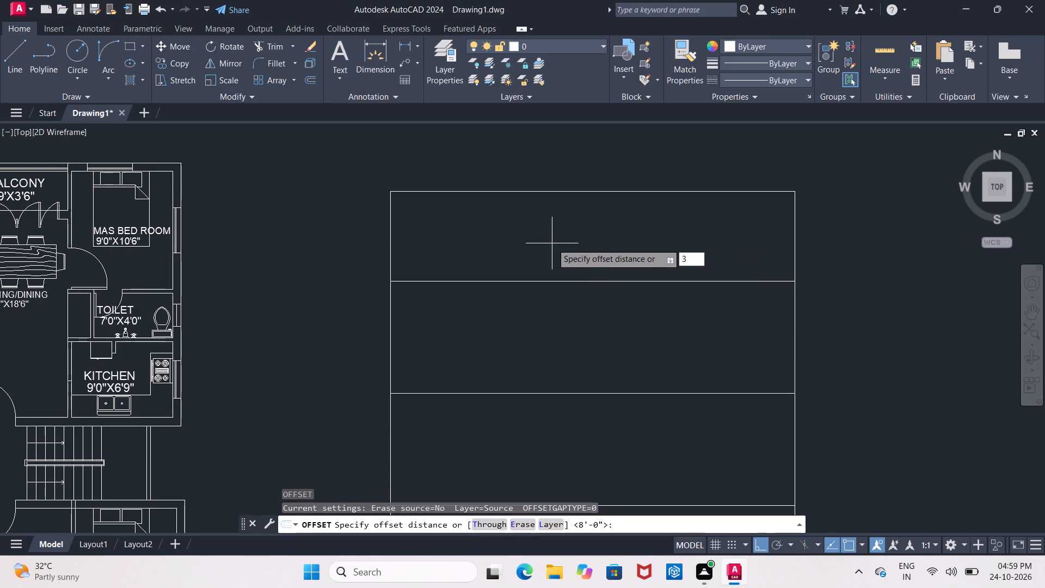
key(Return)
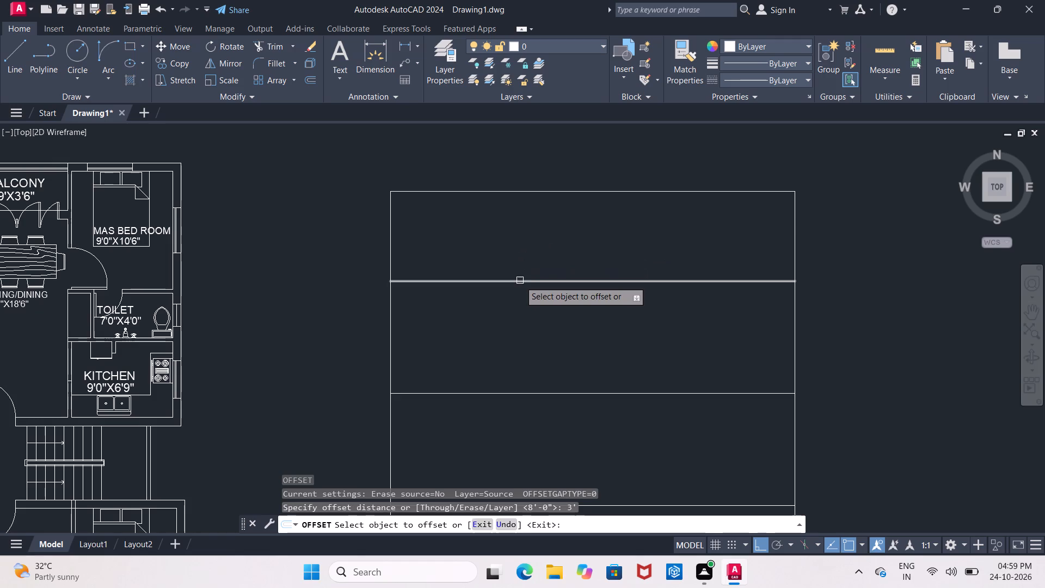
click(520, 281)
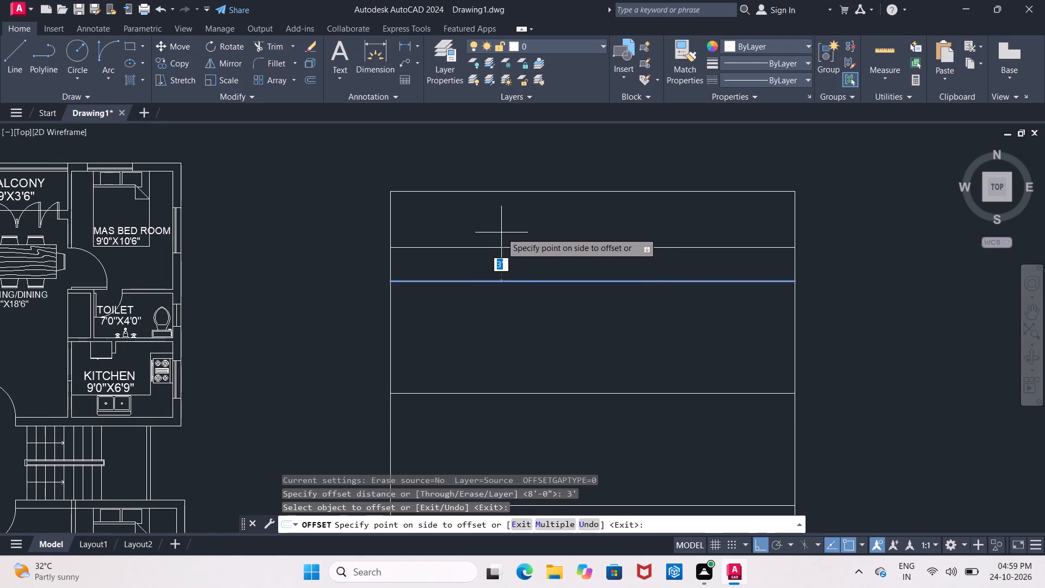
click(501, 228)
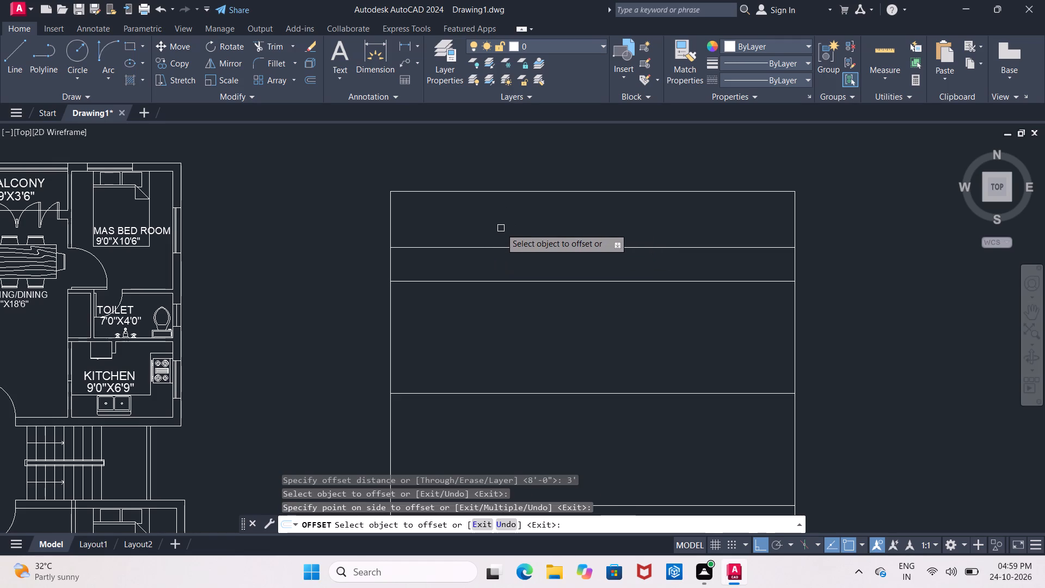
key(Escape)
key(Escape)
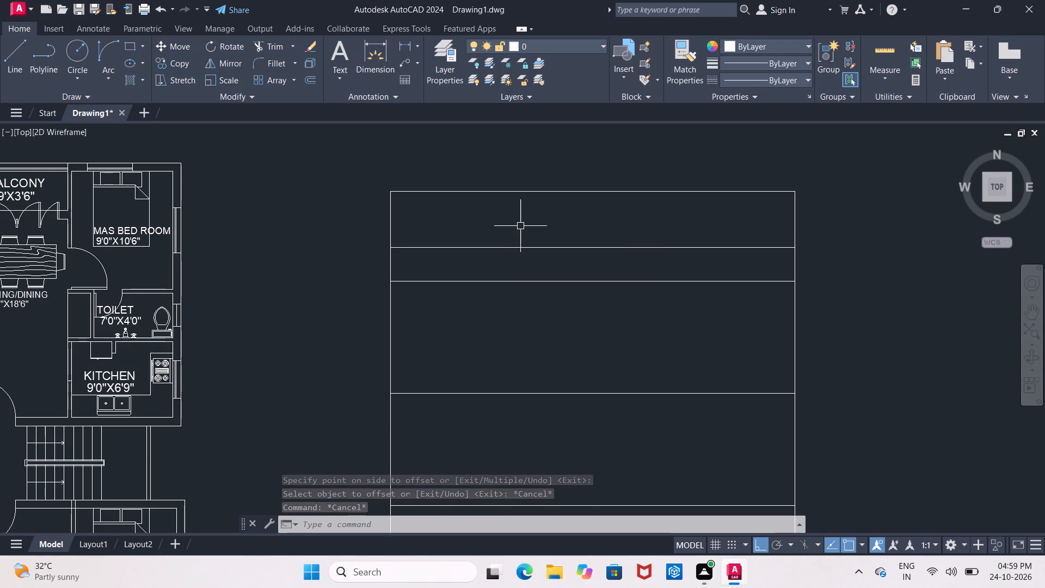
Offset the framework's right vertical side line inward by 10'.
key(o)
key(Return)
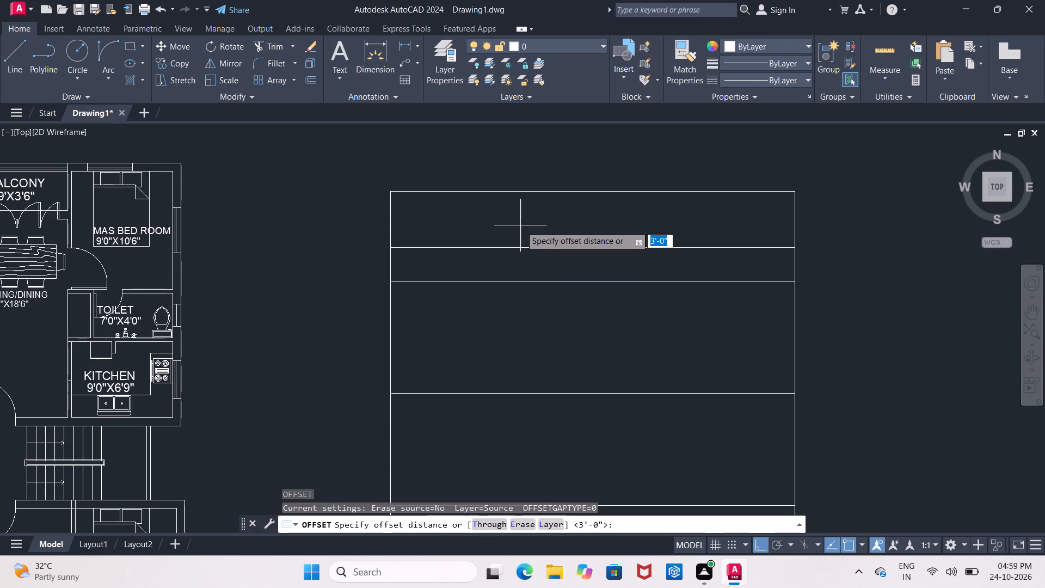
text(4')
key(Return)
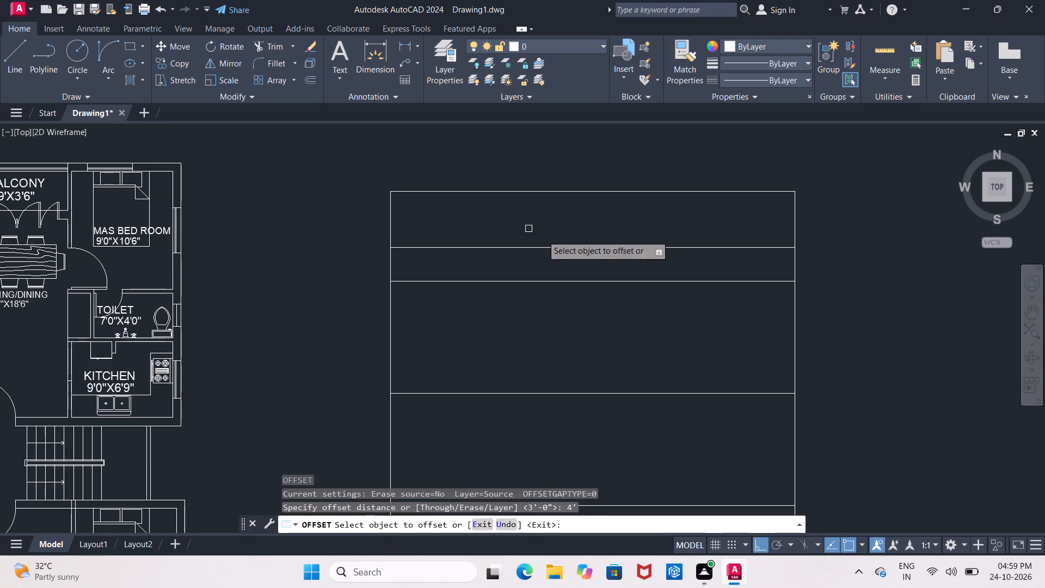
click(795, 367)
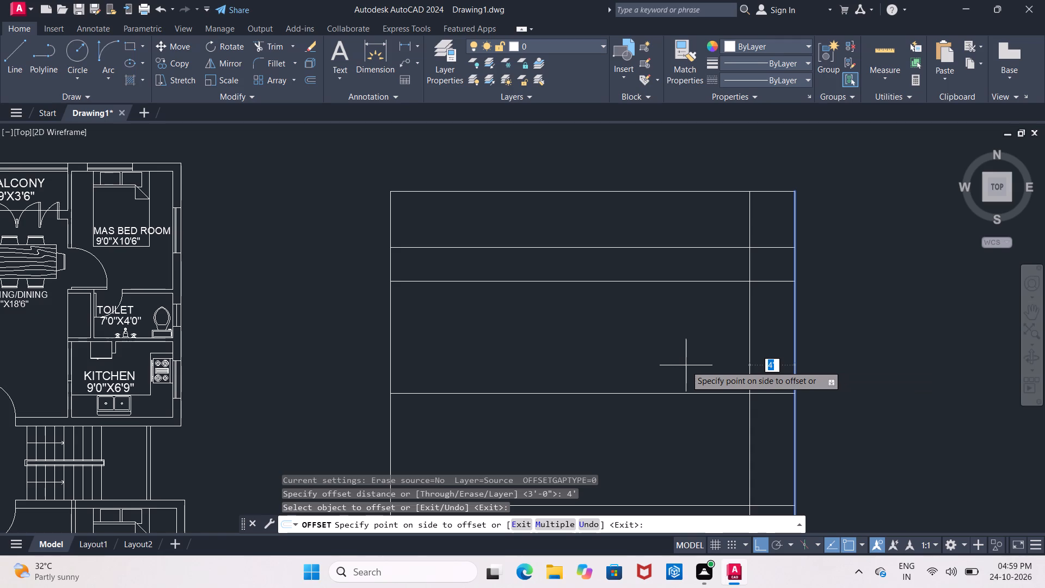
text(10')
key(Return)
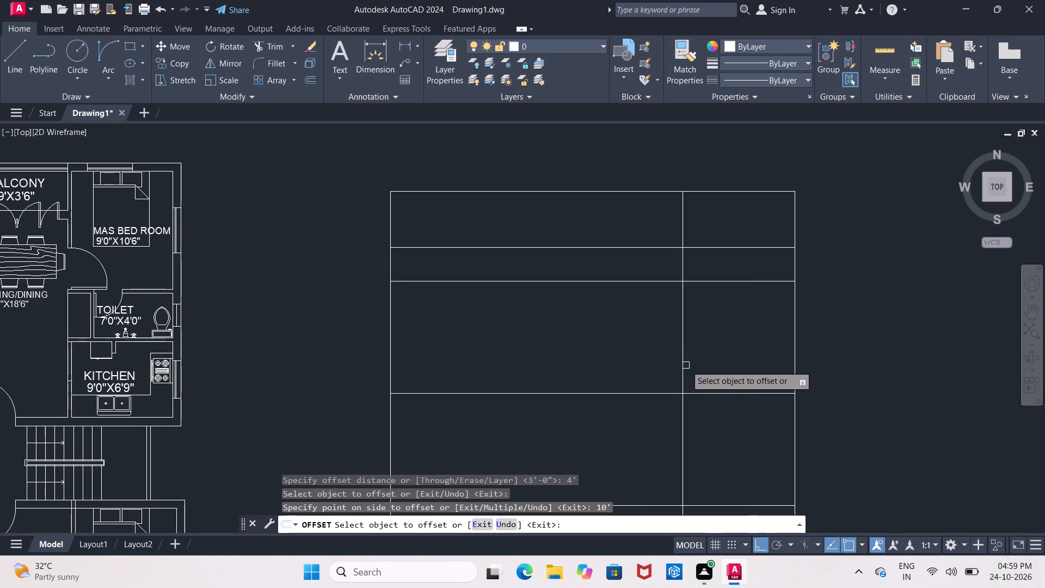
click(644, 357)
Offset the framework's left vertical side line inward by 10'.
middle_drag(638, 355, 635, 322)
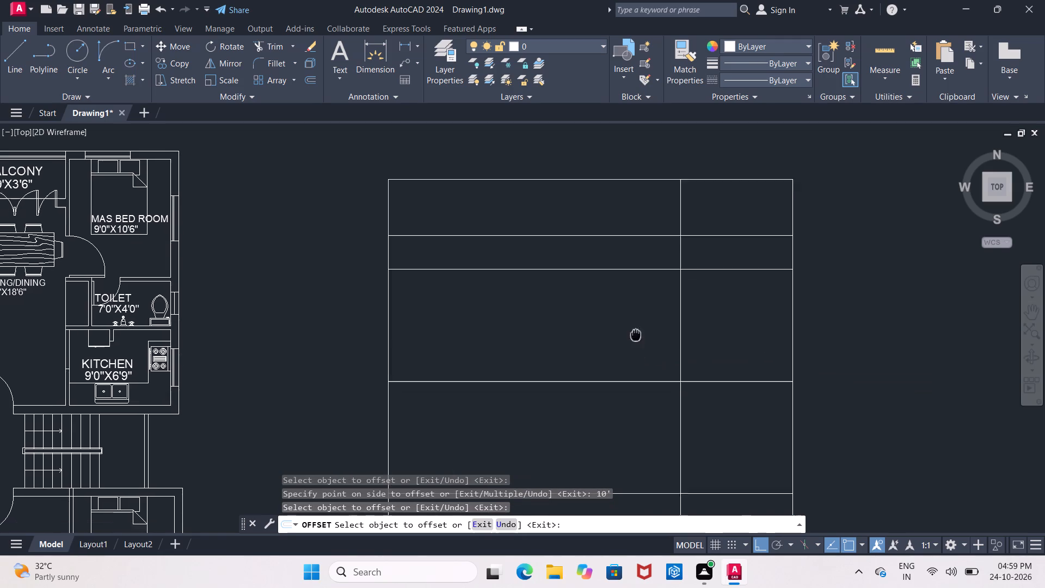
middle_drag(635, 322, 657, 172)
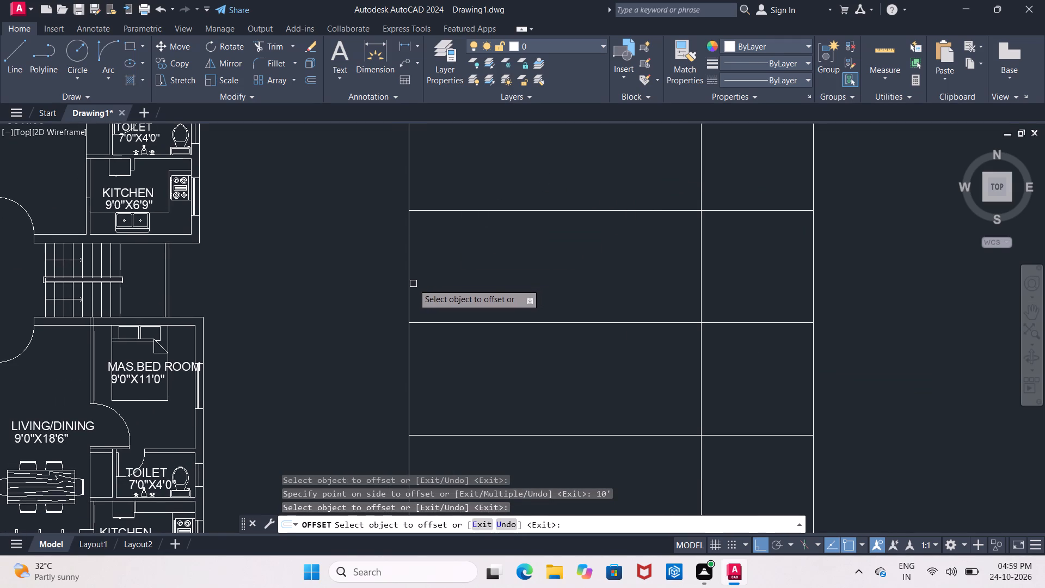
click(410, 286)
text(10')
key(Return)
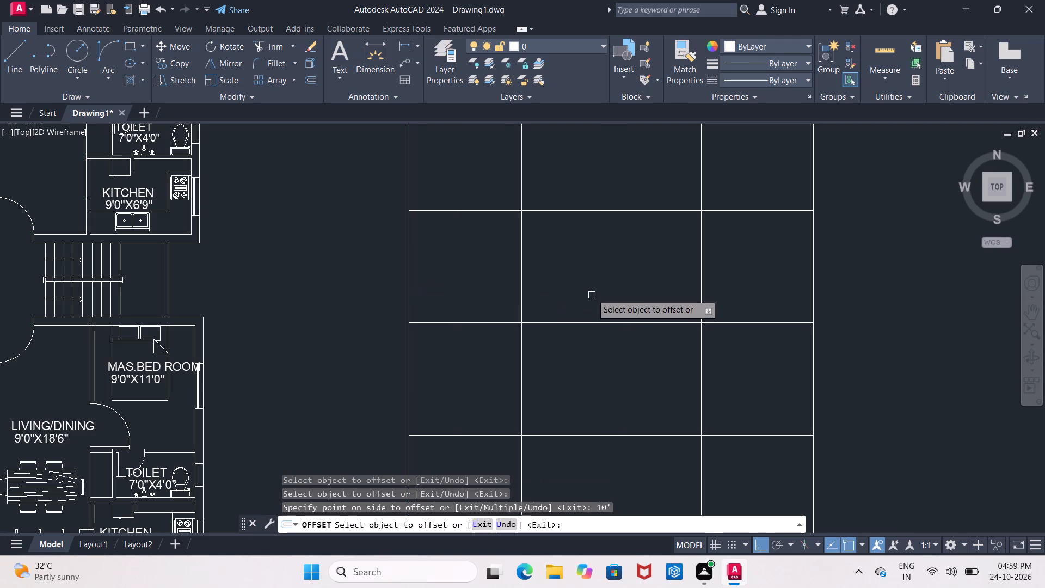
click(592, 294)
middle_drag(607, 271, 581, 419)
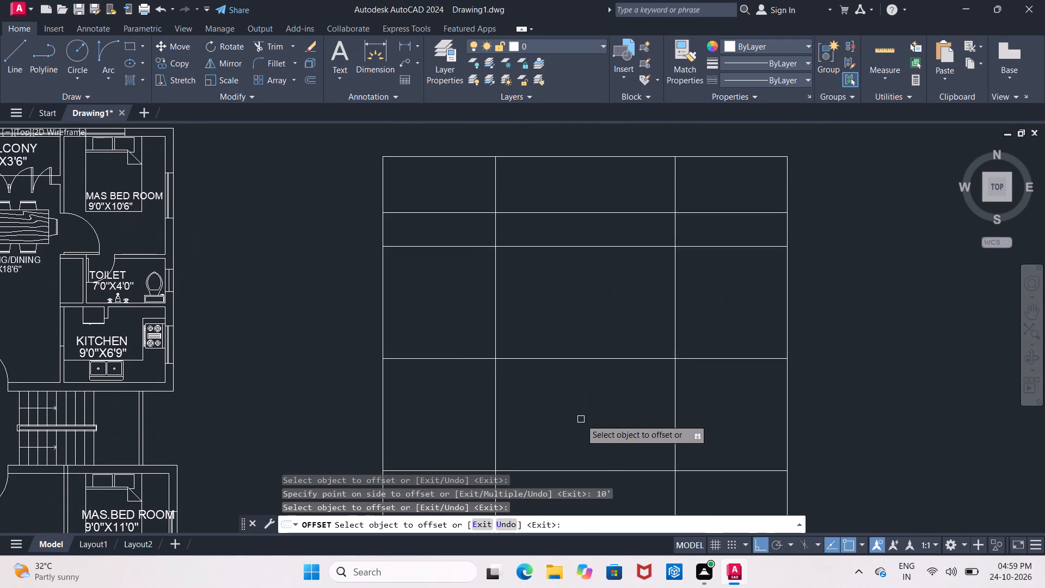
key(Escape)
Draw a 7' vertical line upward from the midpoint of the third horizontal line from the bottom, in the middle bay.
scroll(587, 418, down, 1)
middle_drag(588, 417, 575, 185)
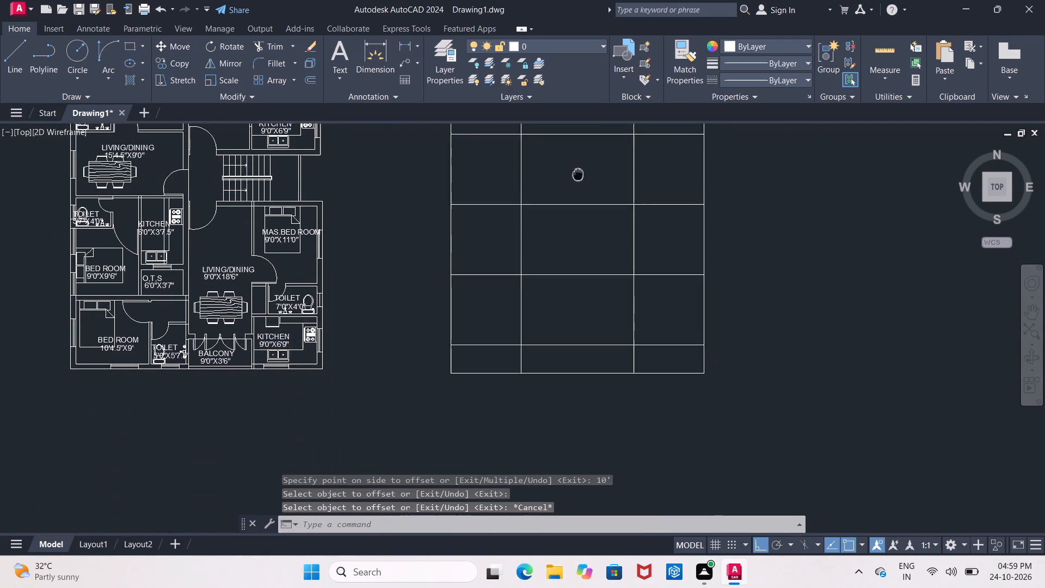
middle_drag(575, 185, 576, 177)
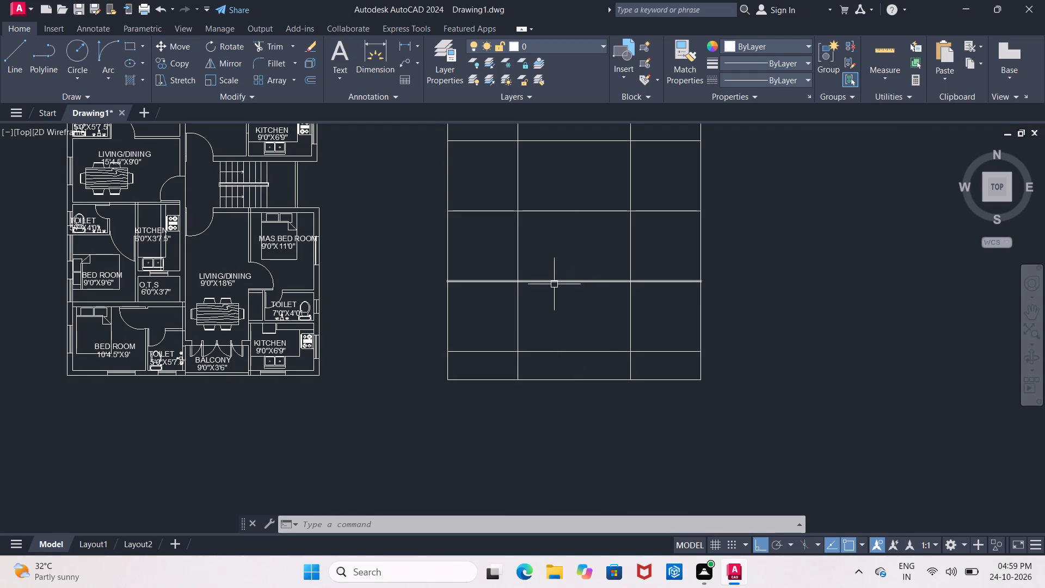
middle_drag(554, 284, 551, 350)
scroll(549, 334, up, 1)
middle_drag(535, 225, 536, 293)
middle_drag(546, 368, 545, 365)
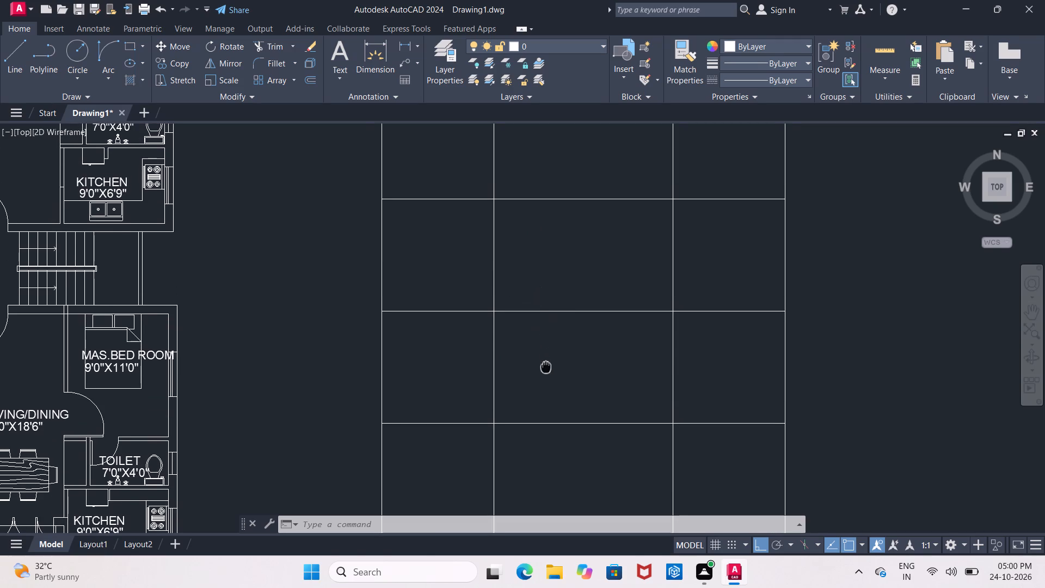
middle_drag(545, 365, 536, 334)
key(Escape)
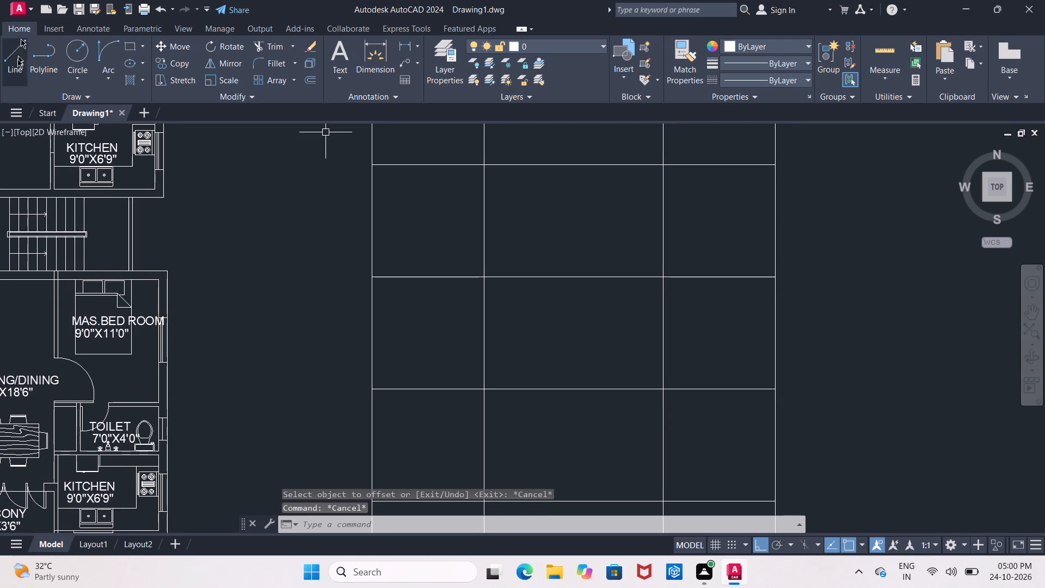
click(15, 75)
scroll(524, 313, up, 2)
middle_drag(524, 313, 450, 133)
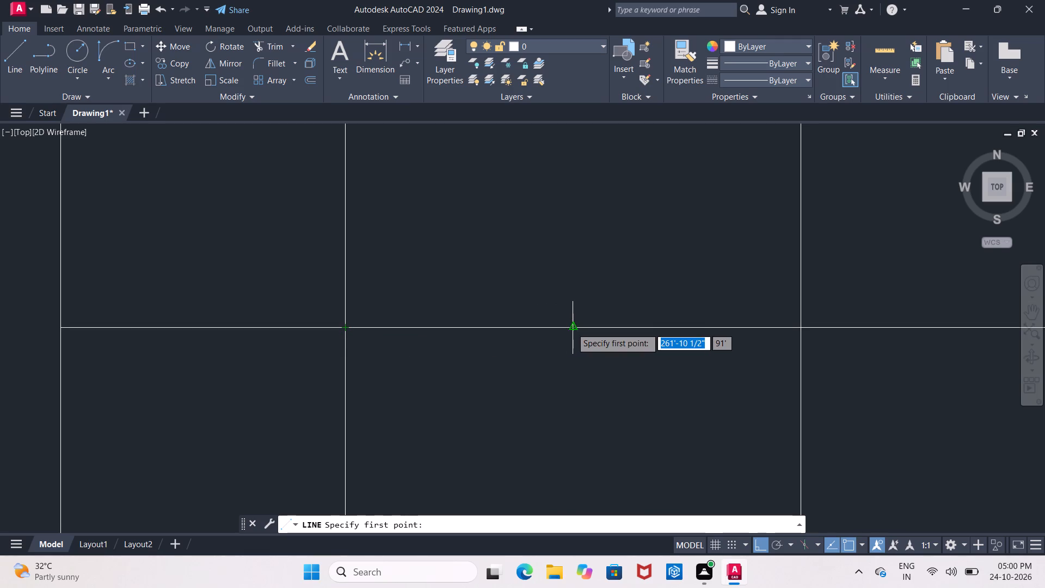
click(571, 328)
middle_drag(575, 247, 572, 297)
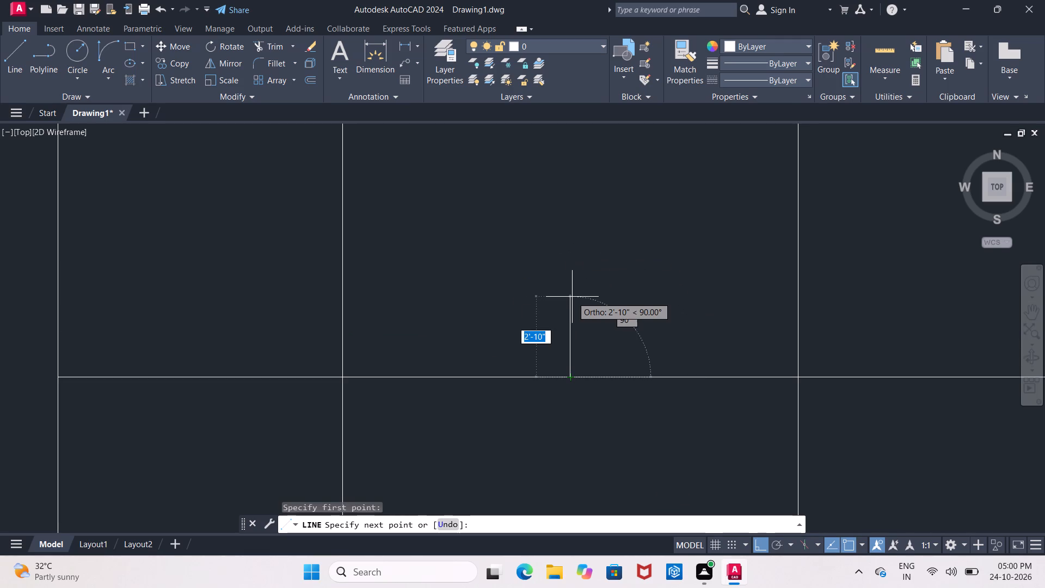
text(7')
key(Return)
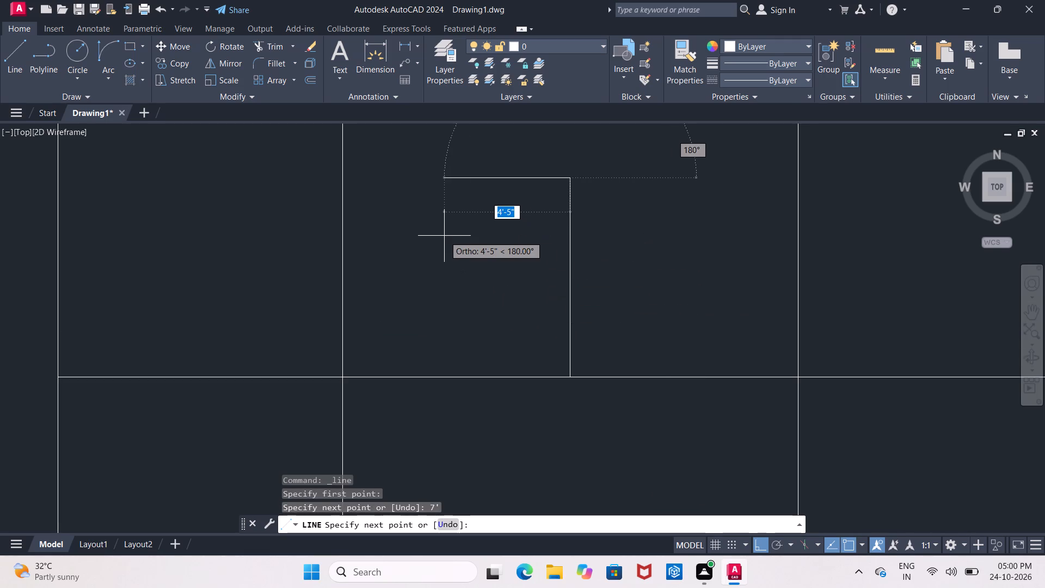
key(Escape)
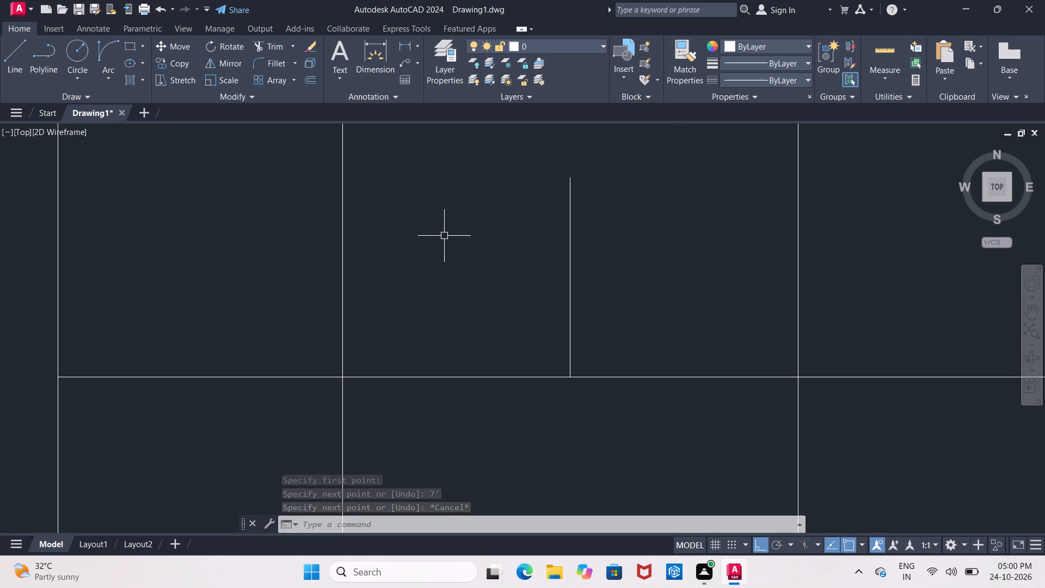
Offset the 7' vertical line by 2' to both sides.
key(p)
key(BackSpace)
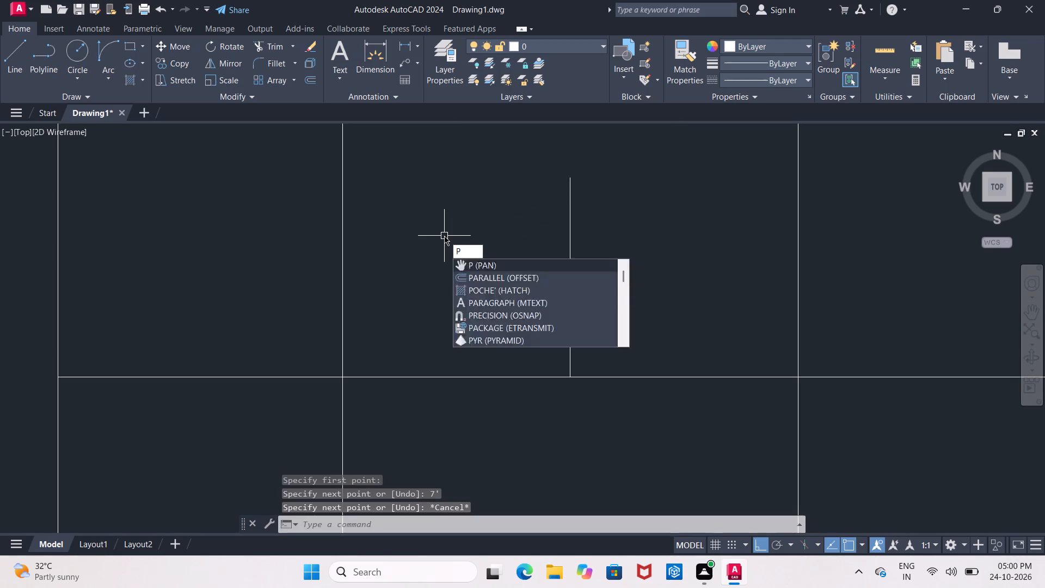
key(BackSpace)
key(o)
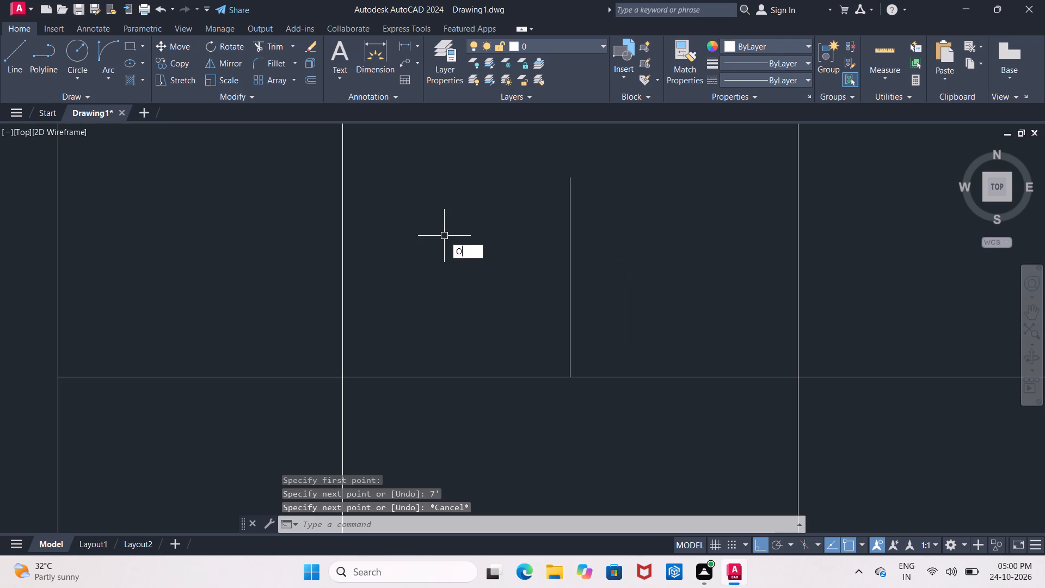
key(Return)
text(2')
key(Return)
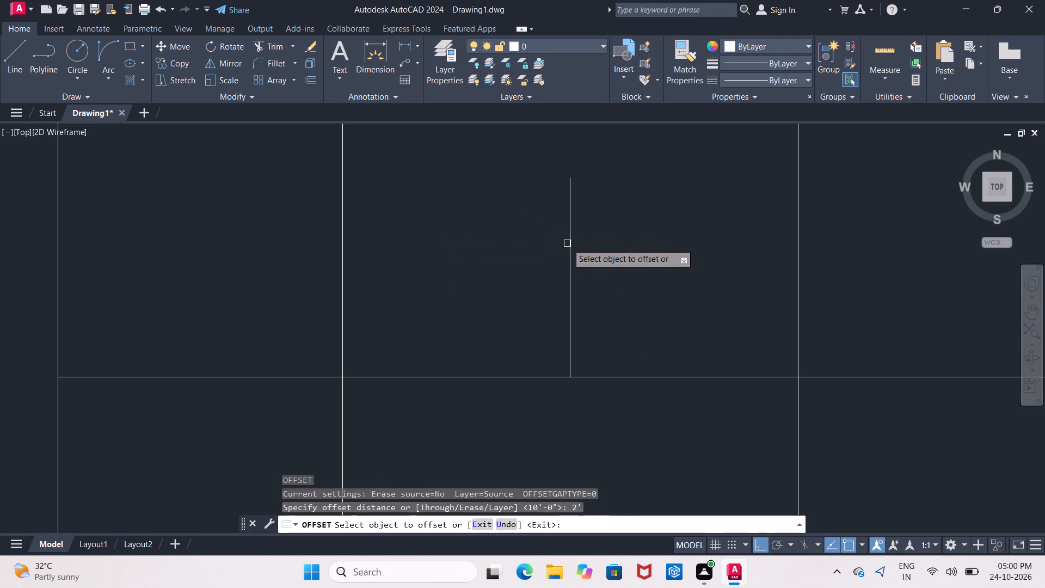
click(568, 249)
click(648, 297)
click(570, 290)
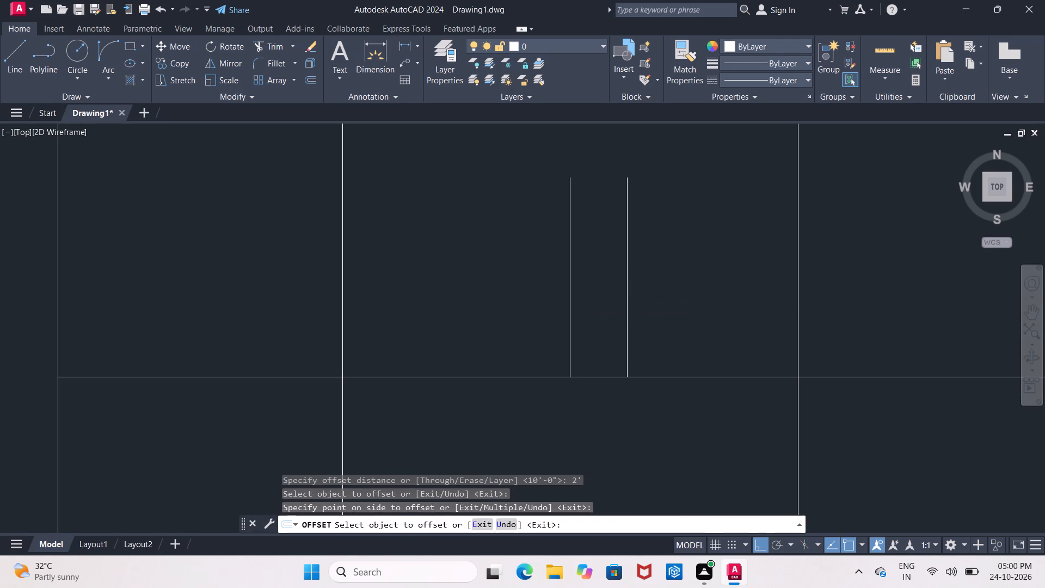
click(442, 279)
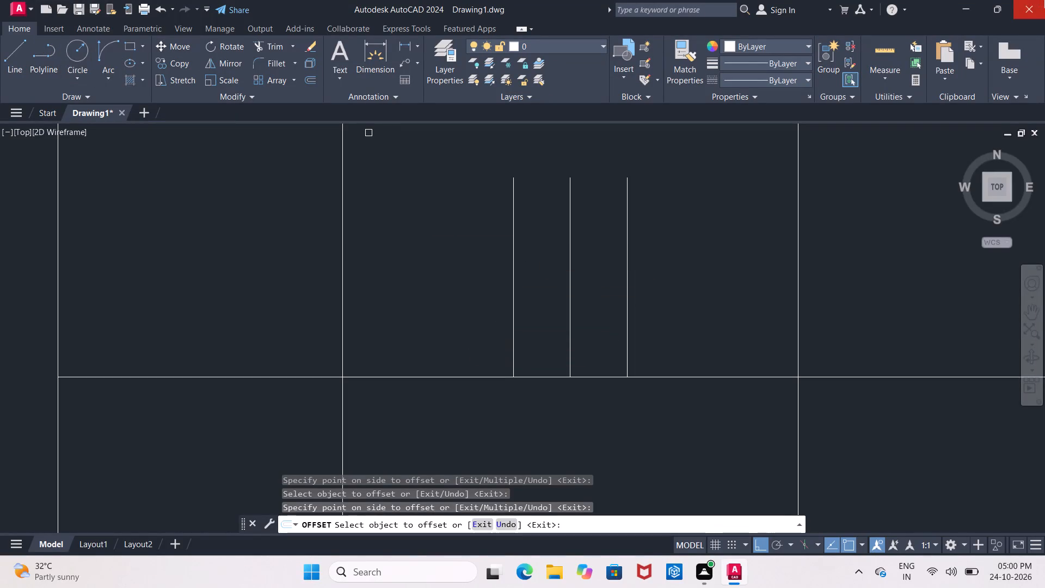
Draw a horizontal line joining the top ends of the outer two 7' lines to close the double-door outline.
click(14, 66)
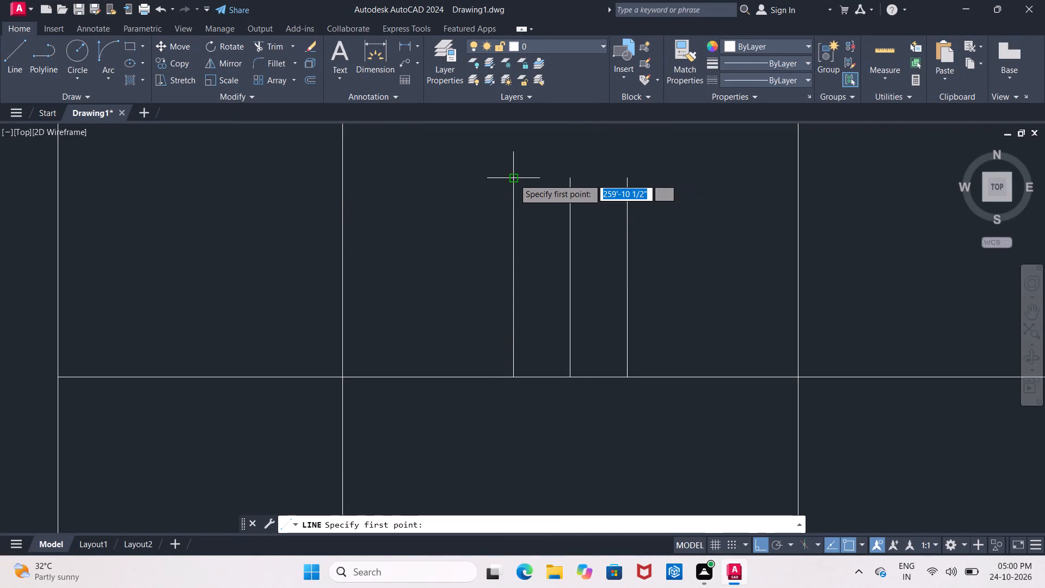
click(514, 179)
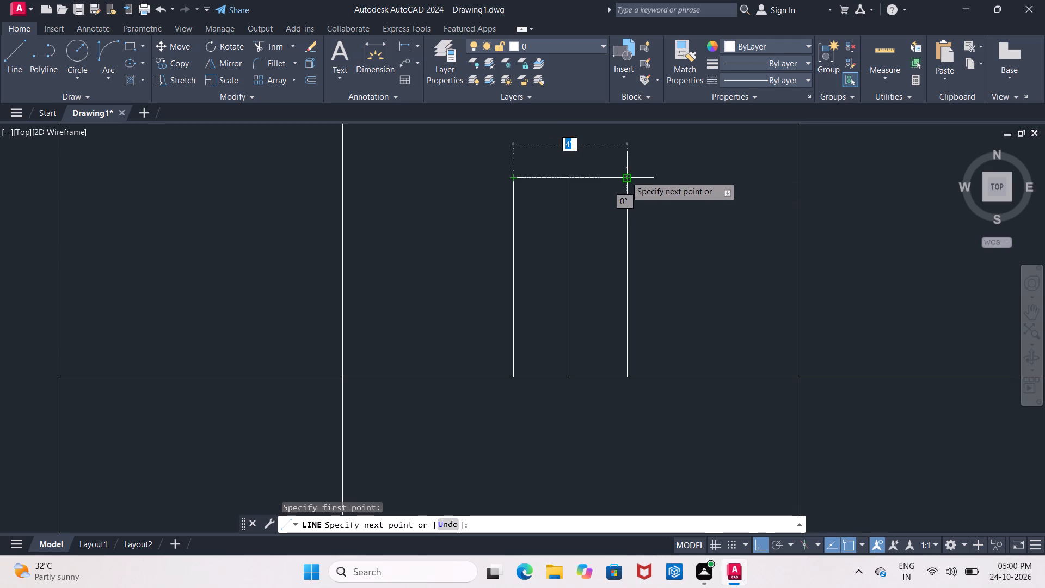
click(625, 176)
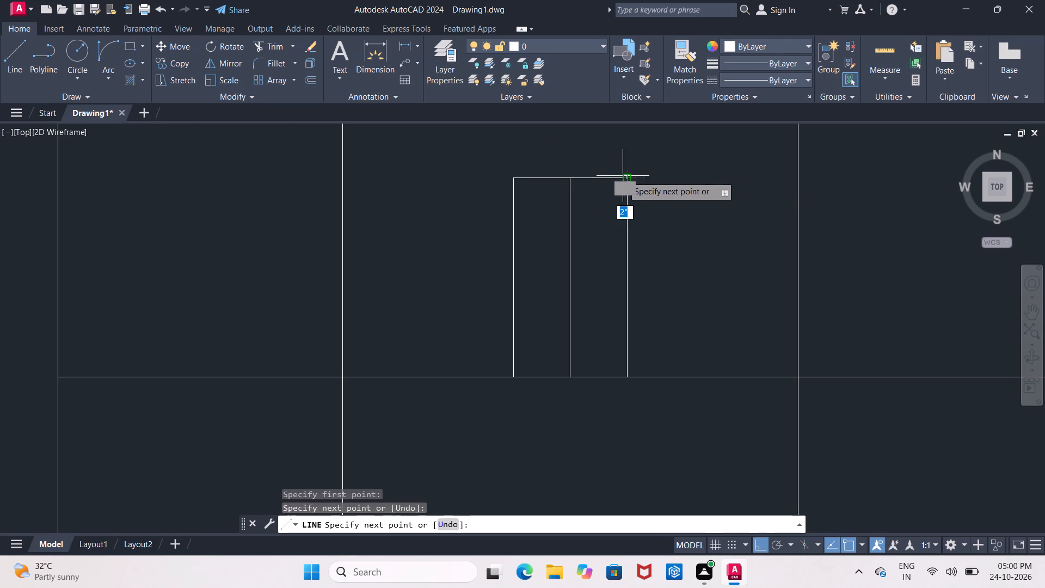
key(Escape)
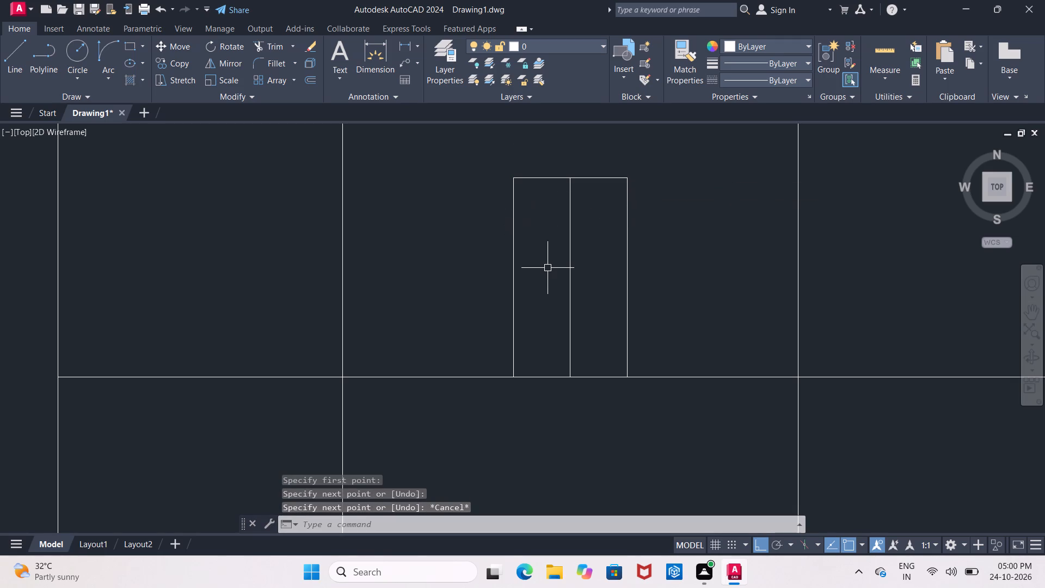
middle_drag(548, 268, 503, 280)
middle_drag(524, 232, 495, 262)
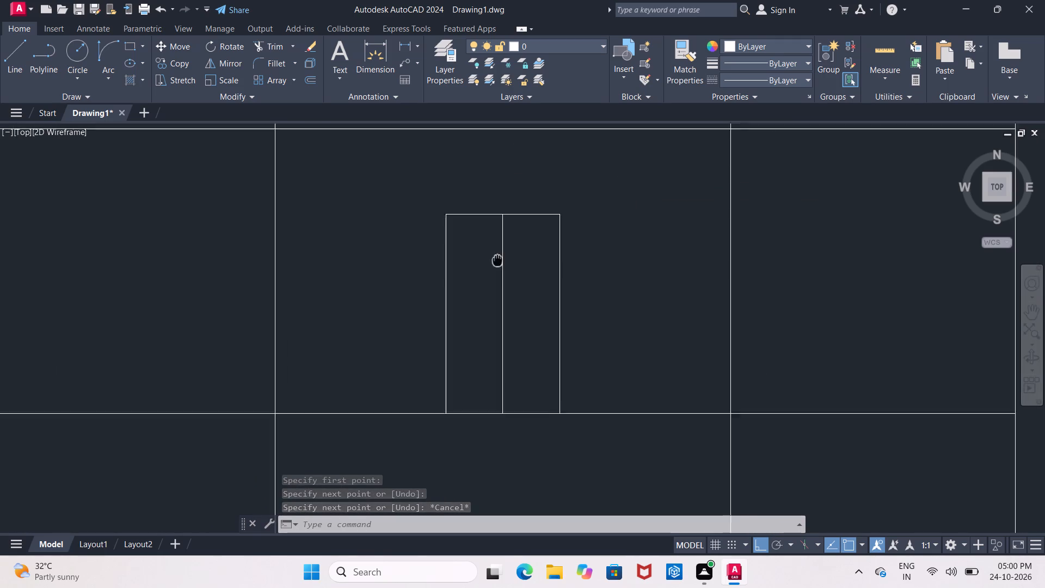
Offset the left and right outer lines of the double-door outline outward by 1'.
middle_drag(495, 262, 494, 262)
key(Escape)
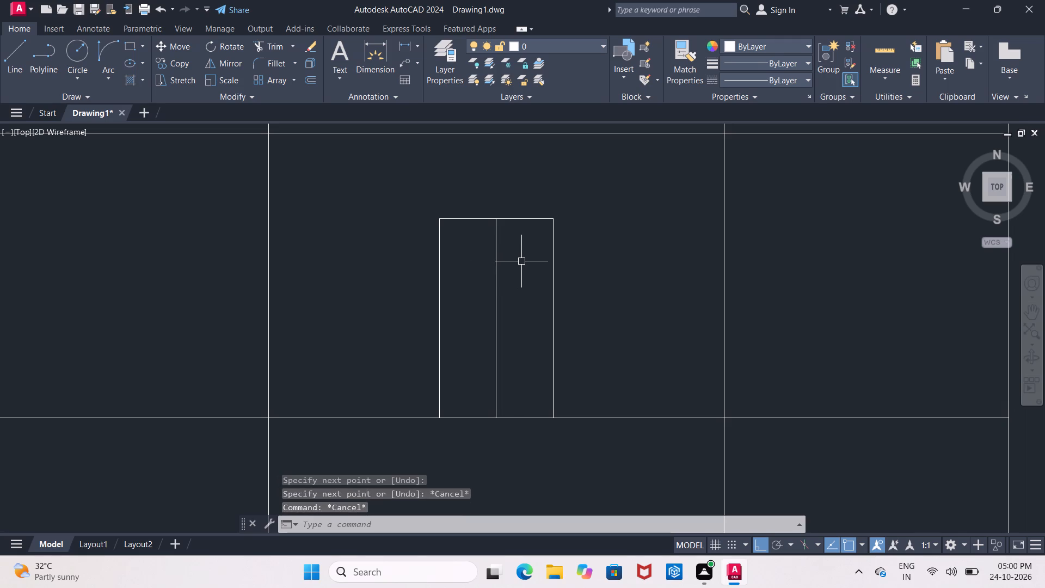
key(o)
key(Return)
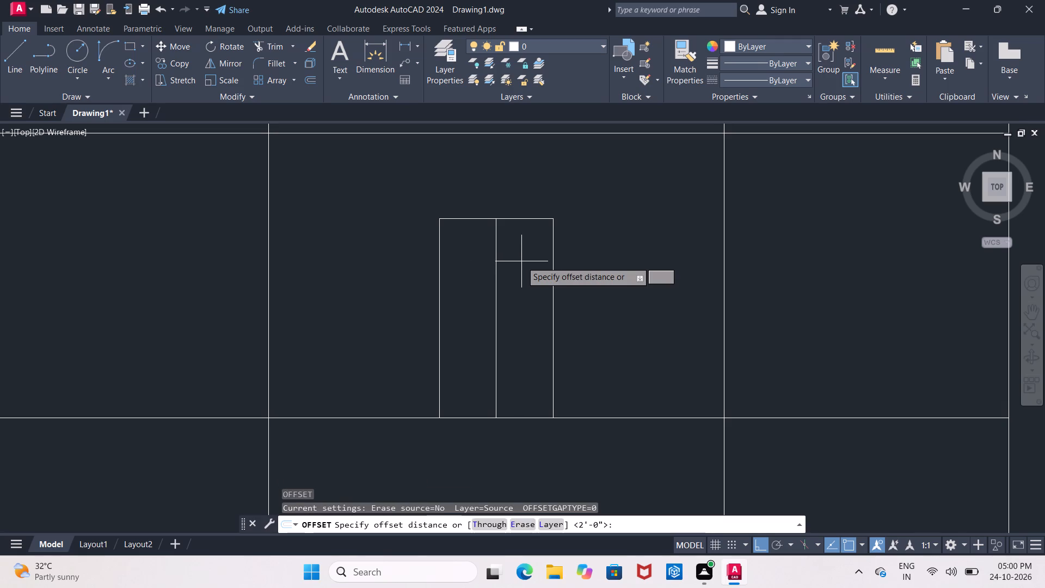
text(1')
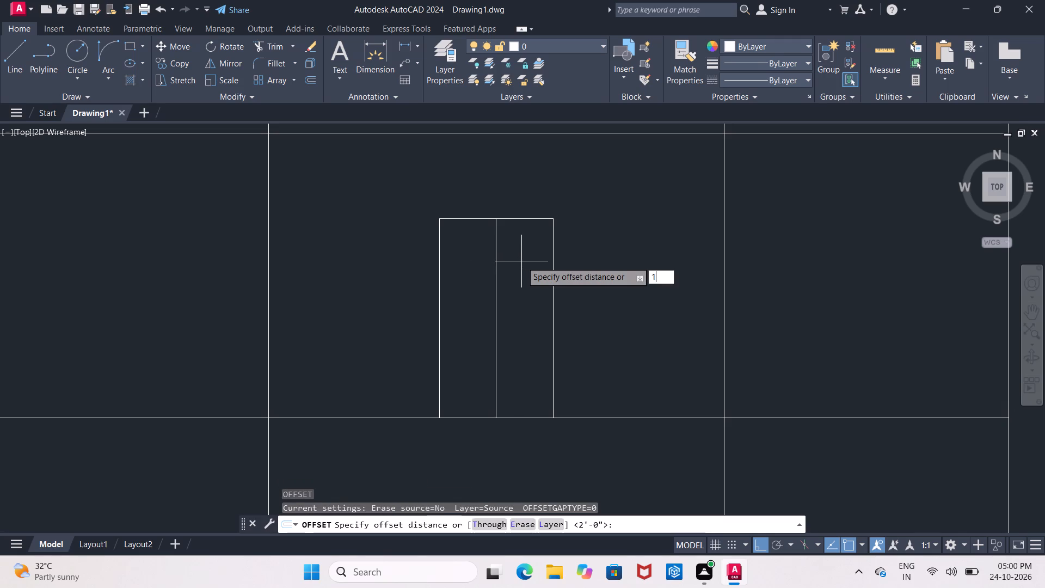
key(Return)
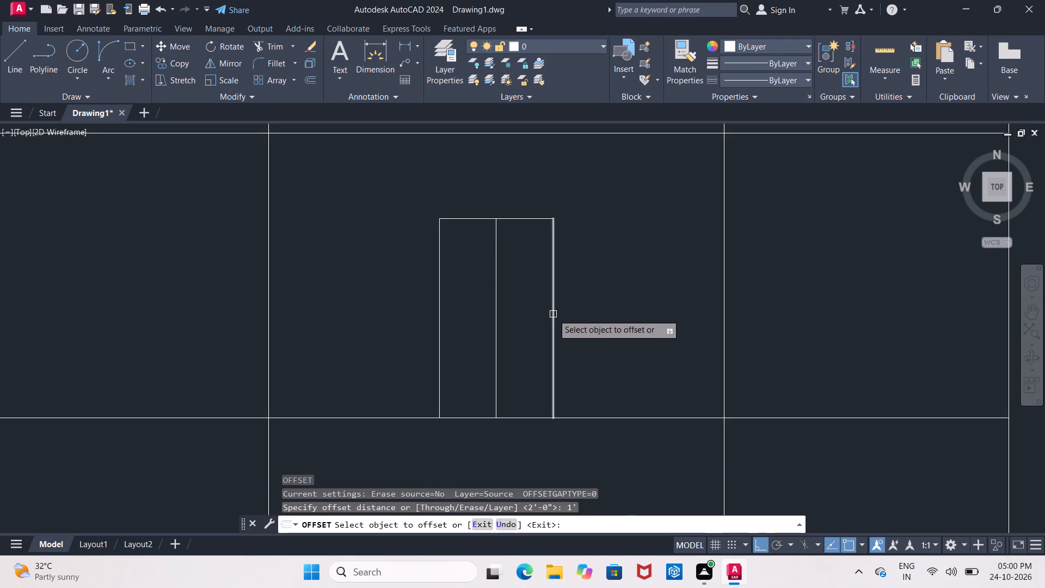
click(553, 314)
click(635, 331)
drag(439, 314, 429, 314)
click(380, 309)
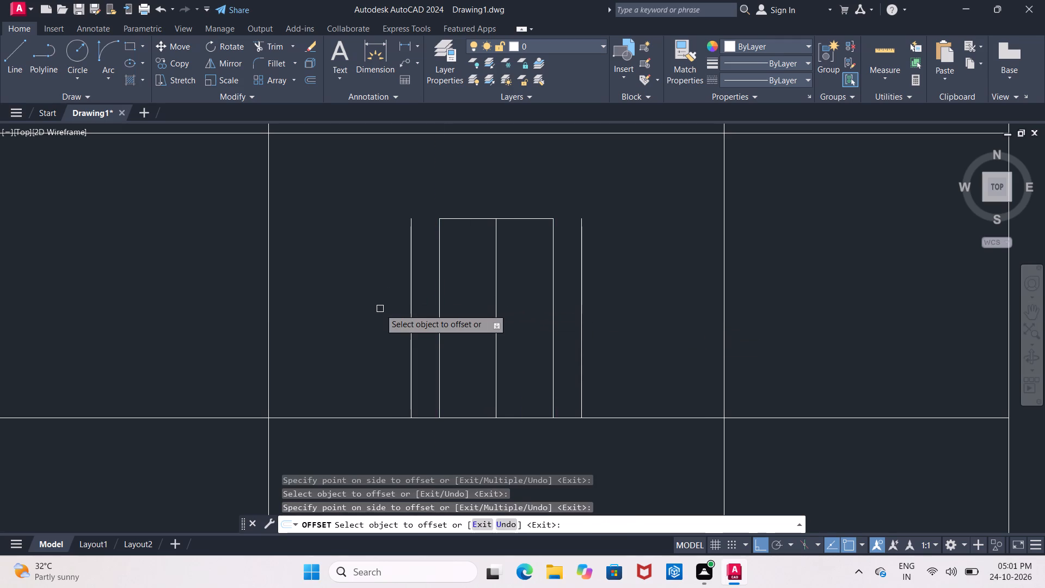
key(Escape)
Extend both ends of the door's top line to meet the new outermost vertical lines.
text(EX)
key(space)
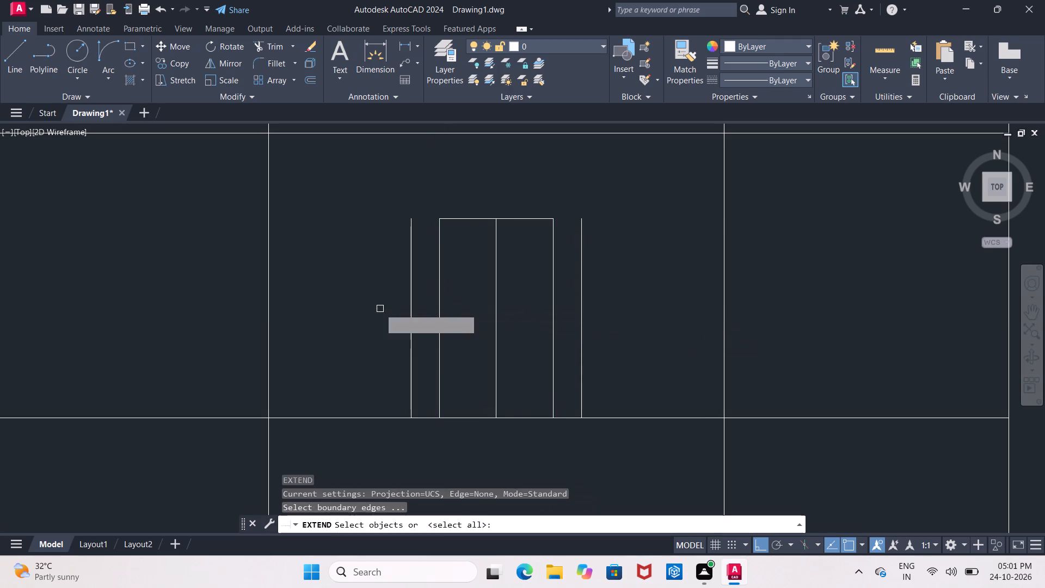
key(space)
click(459, 217)
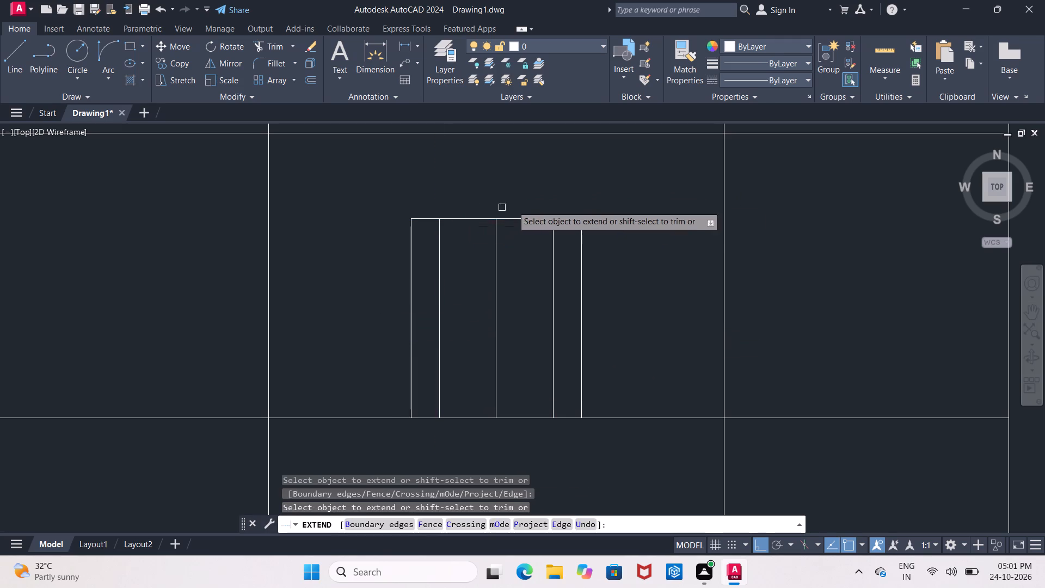
click(532, 219)
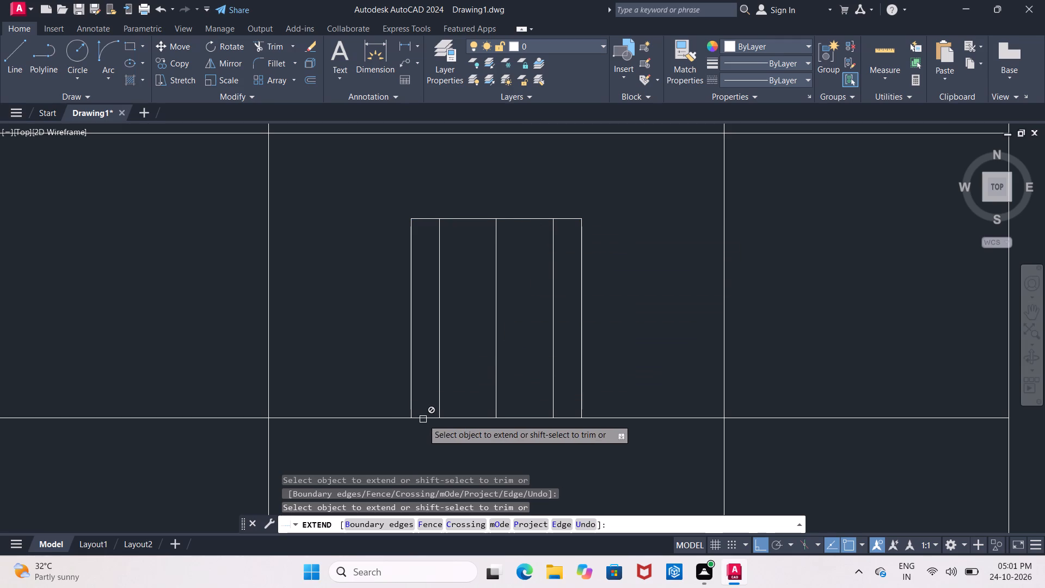
middle_drag(333, 386, 333, 387)
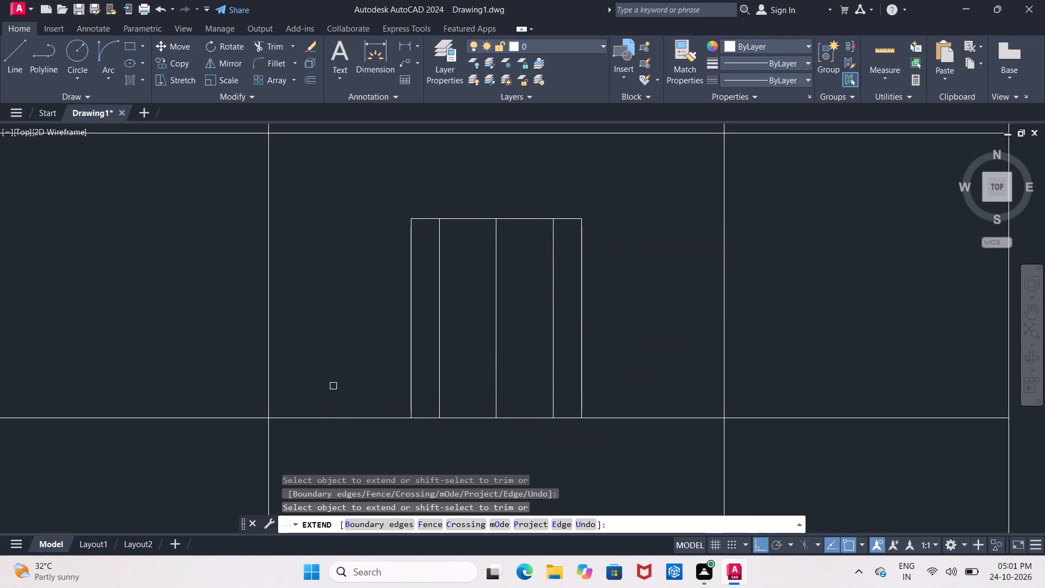
middle_drag(333, 387, 331, 397)
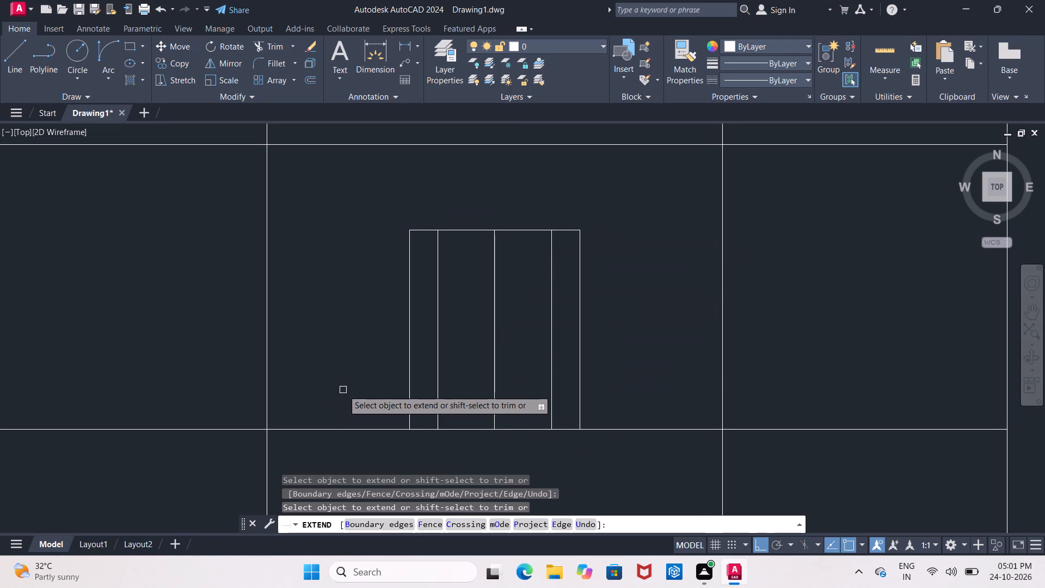
key(Escape)
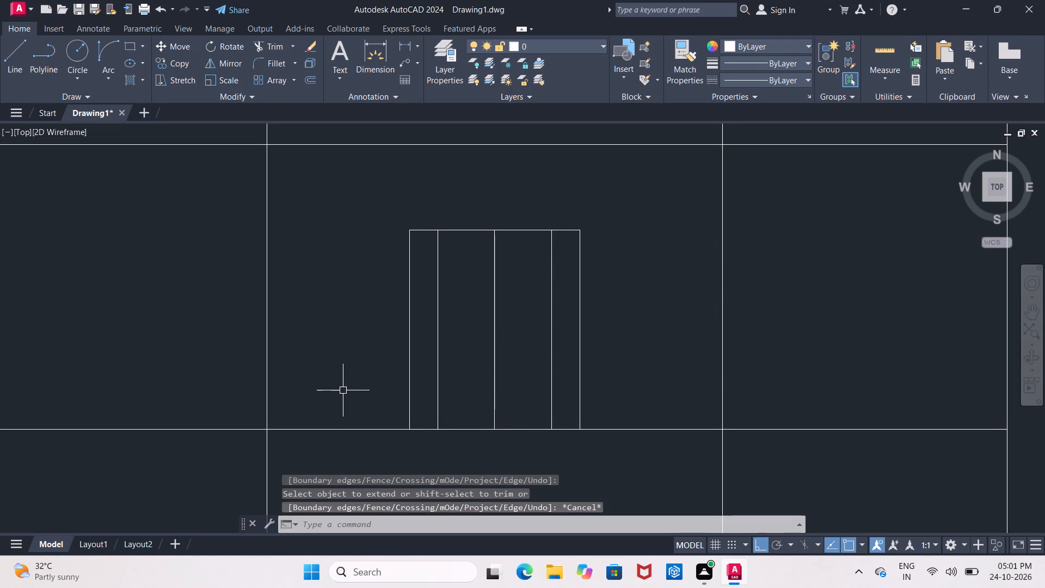
Offset the door's top line downward by 2" to form the head of the frame.
key(o)
key(Return)
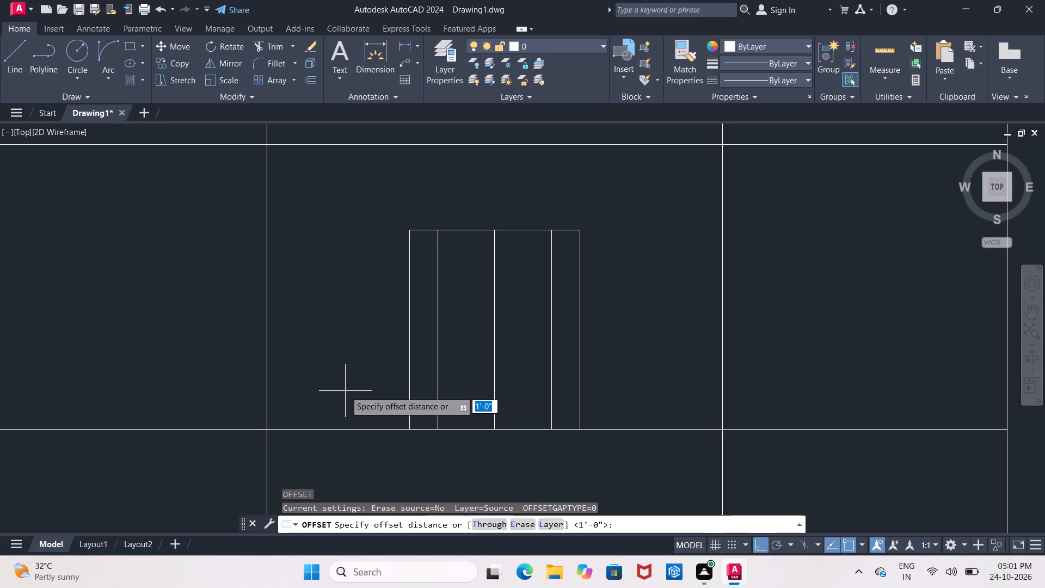
text(1")
key(Return)
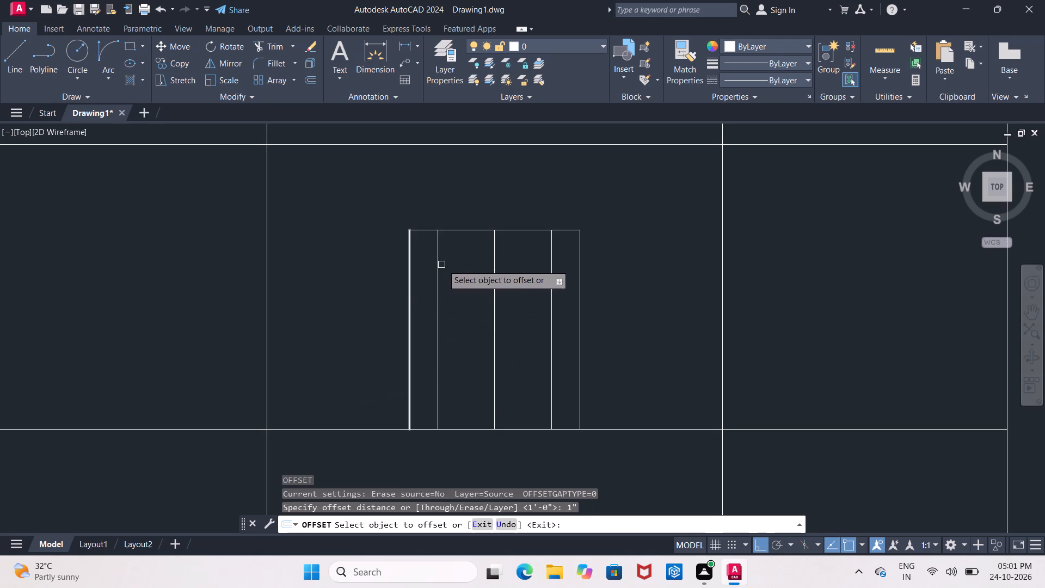
click(475, 231)
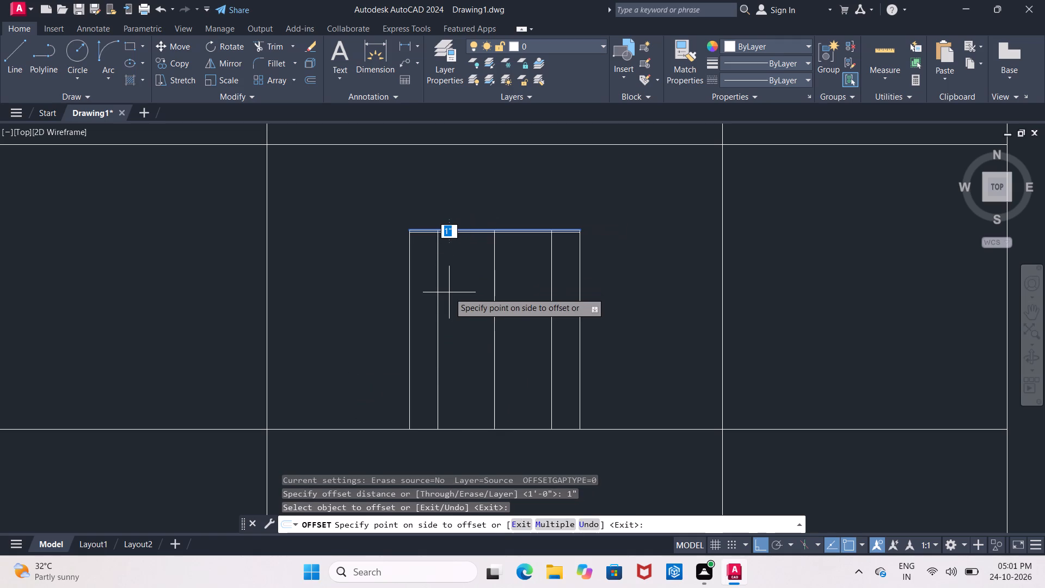
key(BackSpace)
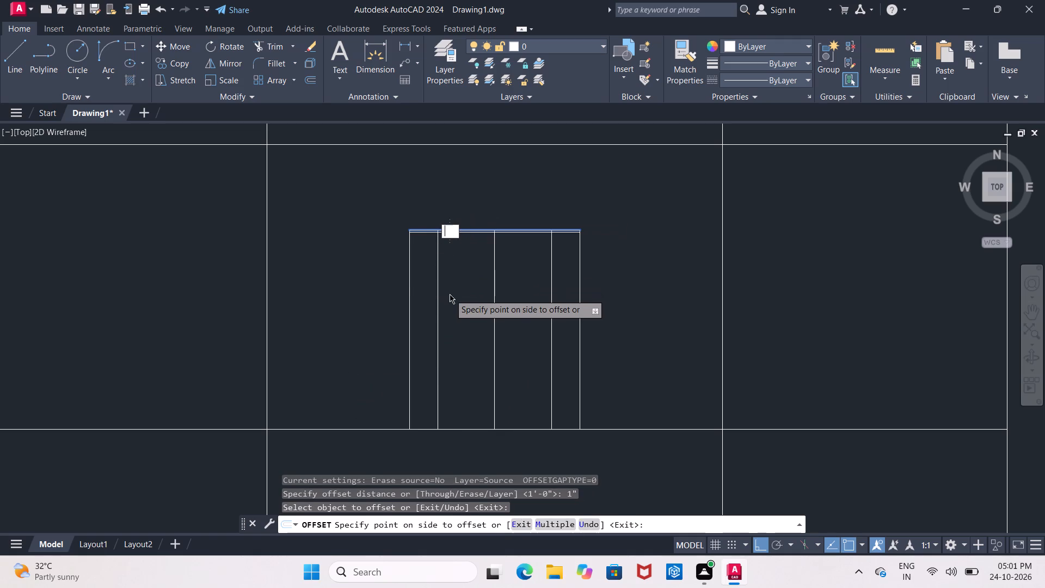
text(2")
key(Return)
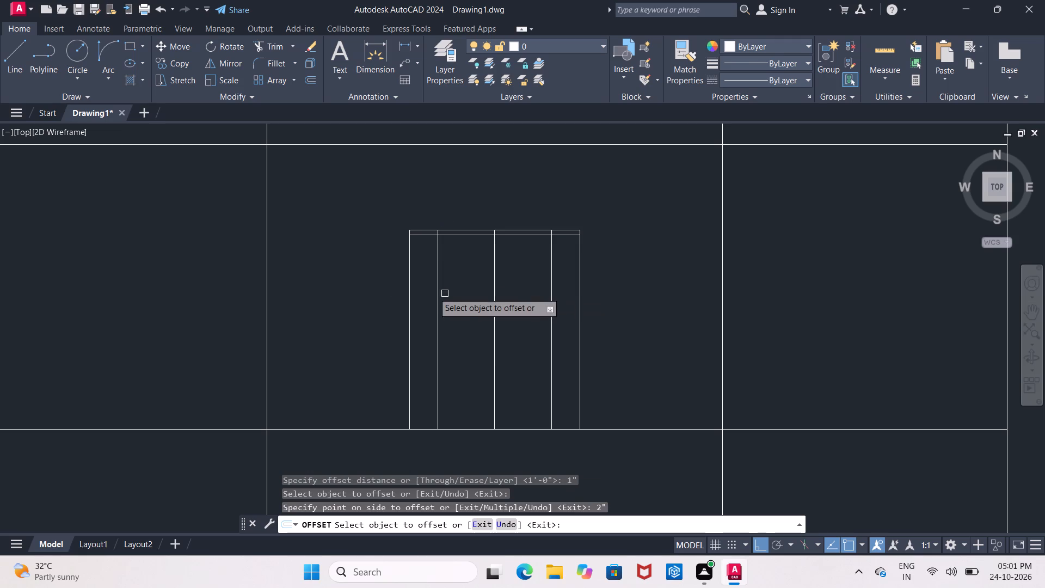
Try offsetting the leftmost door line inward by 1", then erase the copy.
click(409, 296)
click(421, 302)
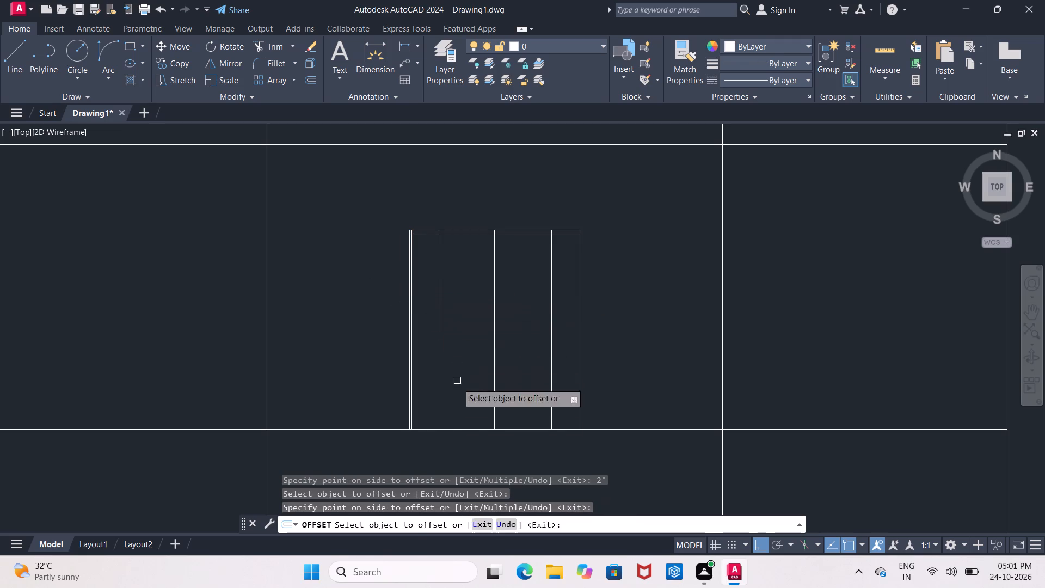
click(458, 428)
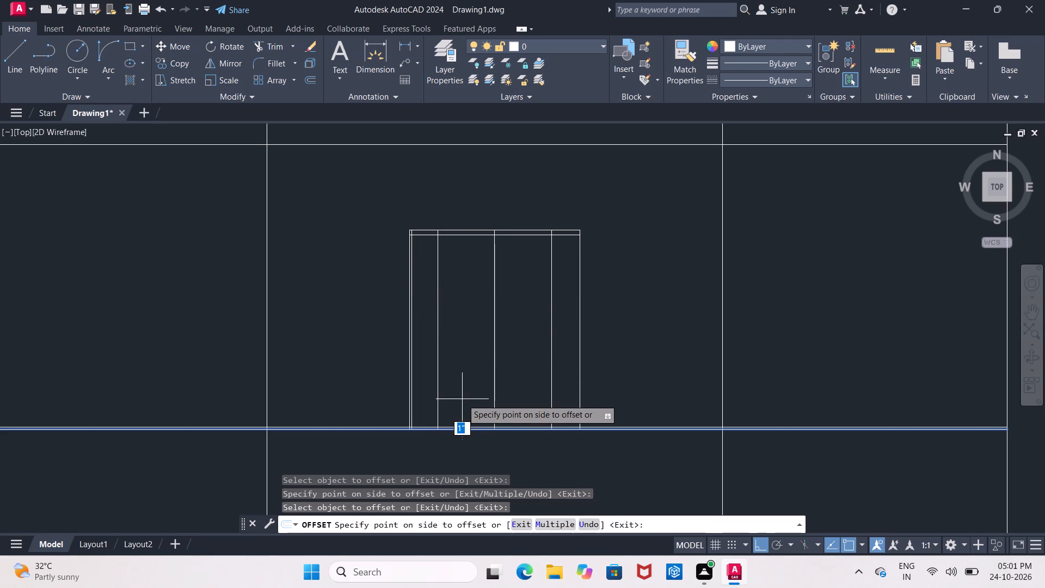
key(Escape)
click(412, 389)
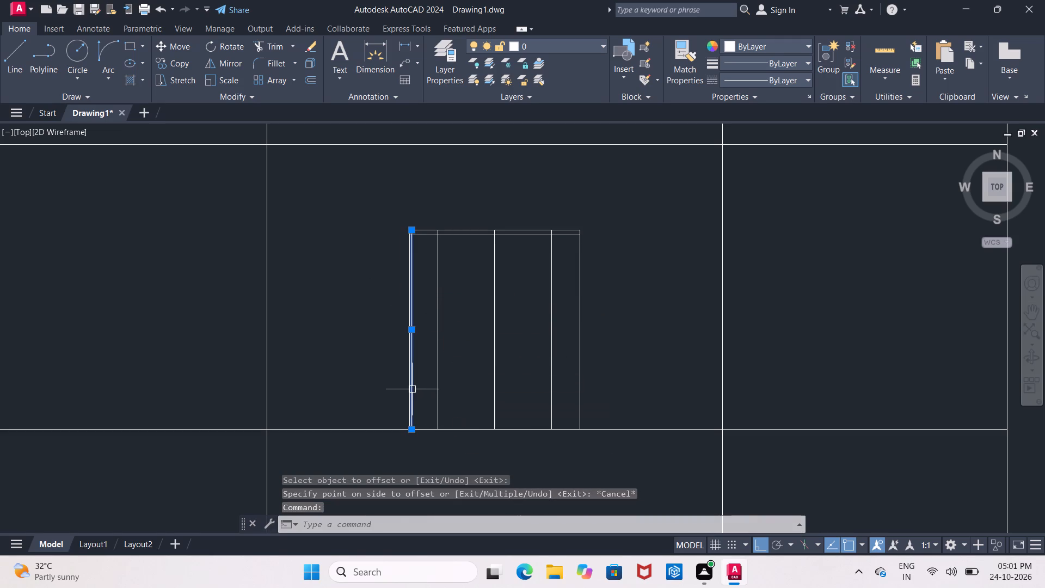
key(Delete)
Offset the leftmost and rightmost door lines inward and the floor line under the door upward, all by 2".
key(o)
key(Return)
text(2")
key(Return)
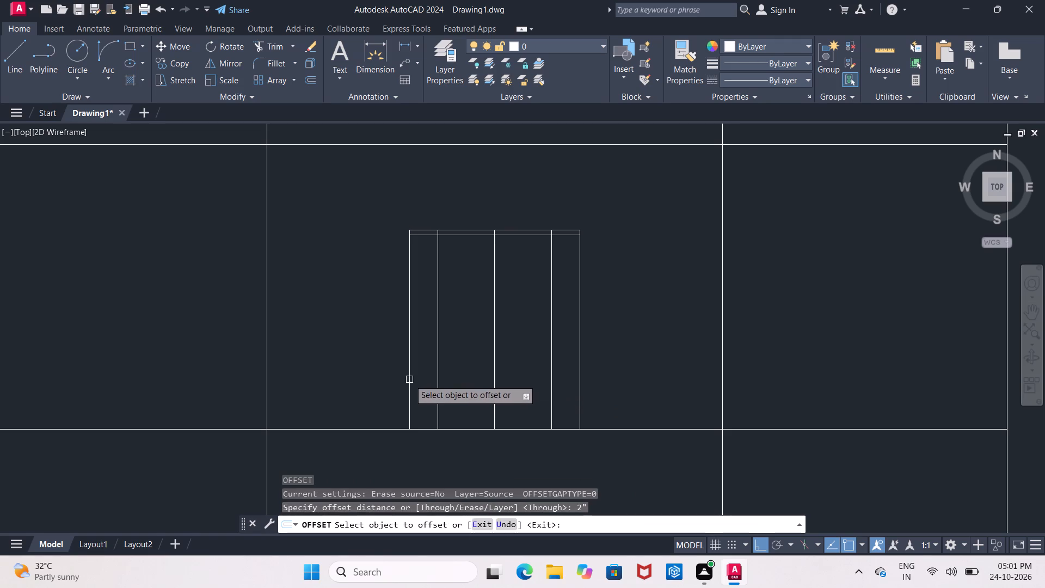
click(409, 379)
click(431, 381)
click(459, 430)
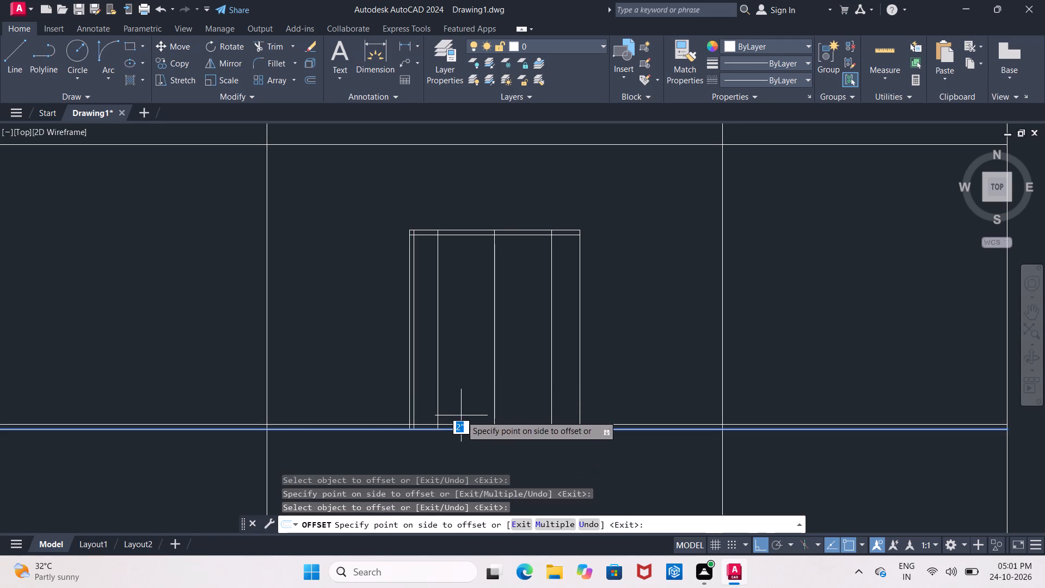
click(462, 412)
click(577, 402)
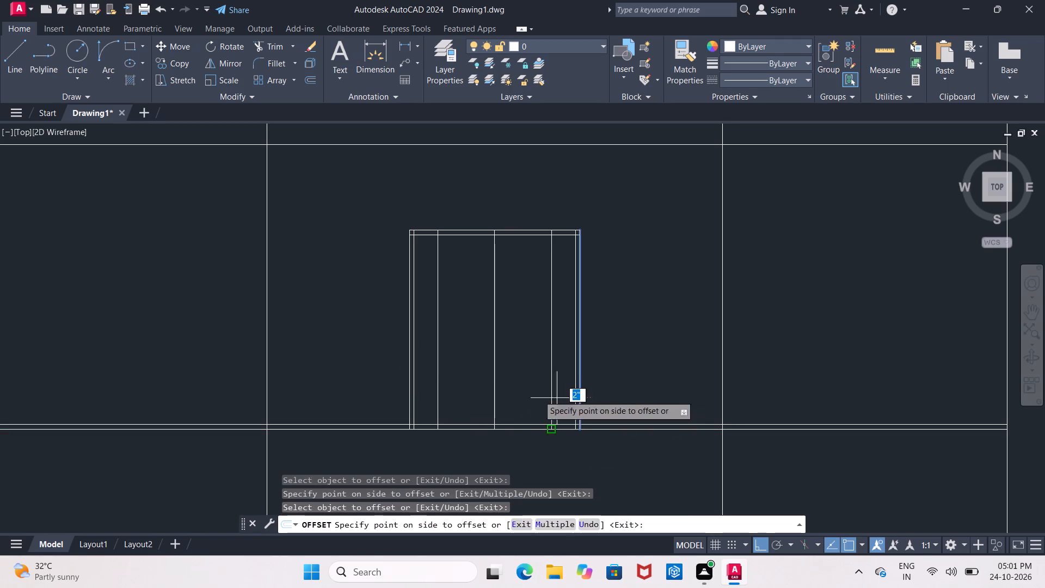
click(538, 395)
key(Escape)
key(r)
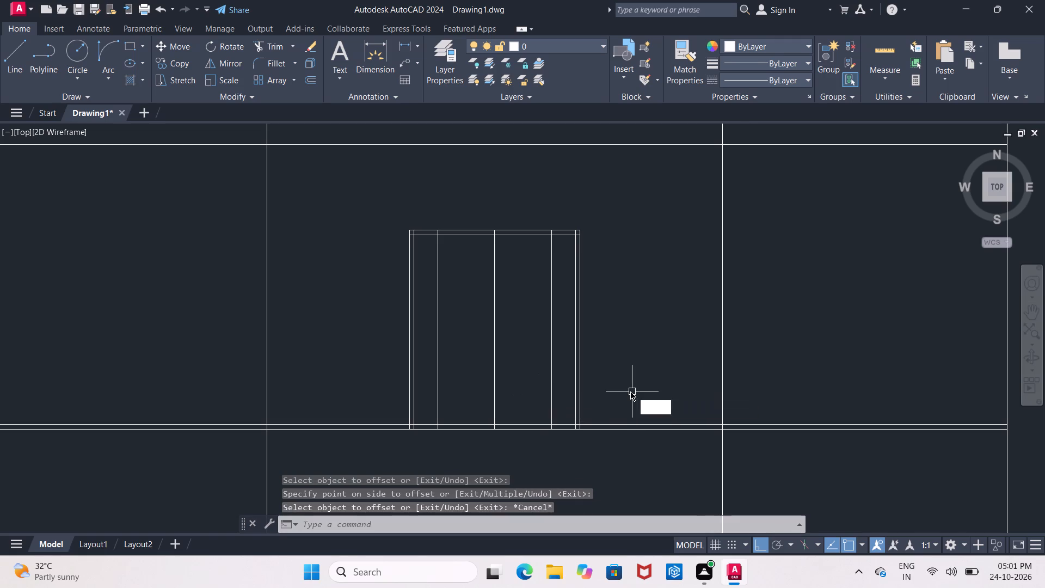
key(Escape)
Trim the overlapping line ends at the upper left inner corner of the door frame.
text(TR)
key(space)
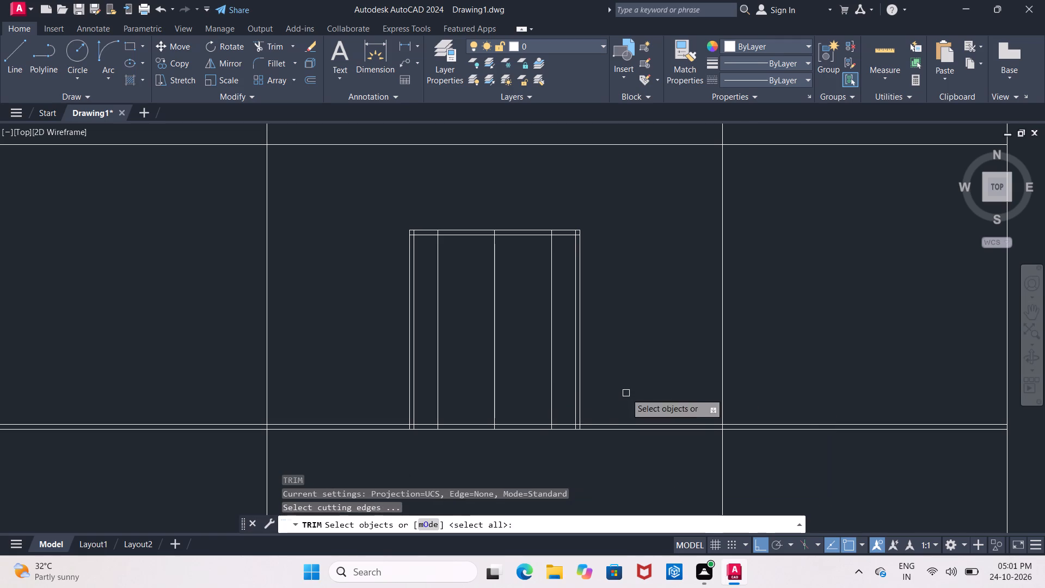
key(space)
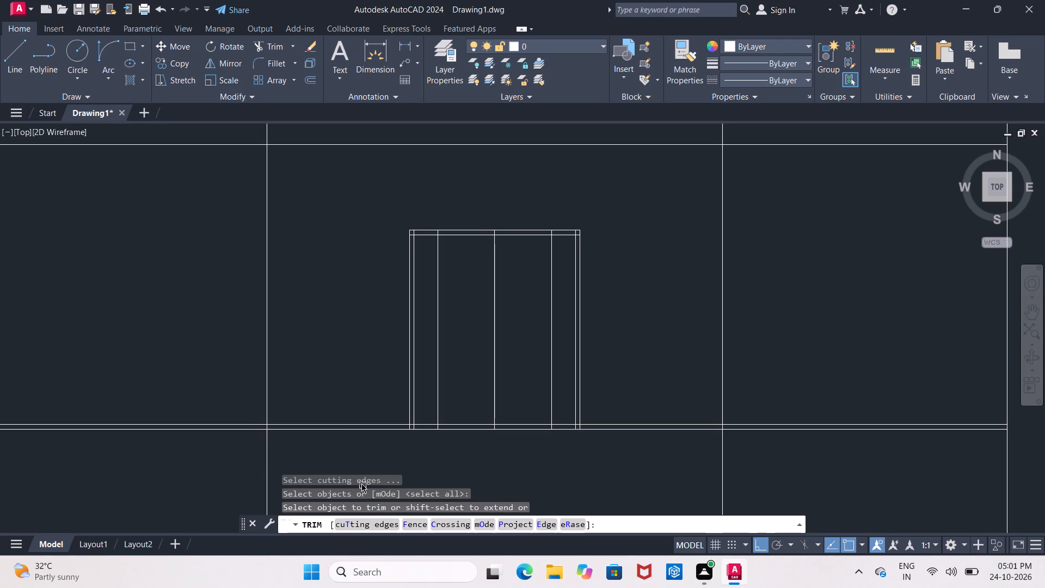
middle_drag(377, 215, 369, 216)
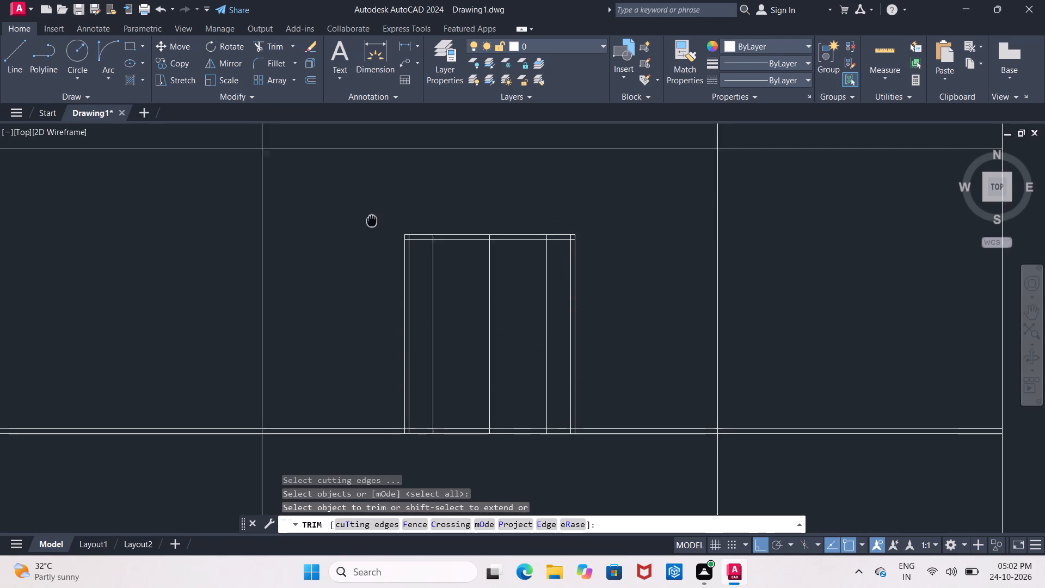
middle_drag(369, 216, 366, 213)
scroll(413, 209, up, 2)
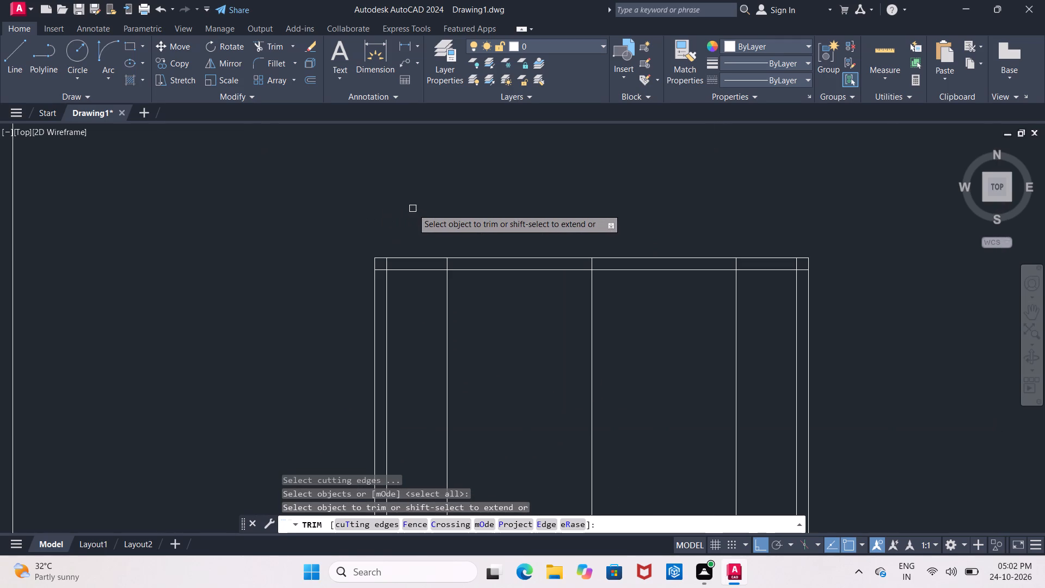
click(380, 270)
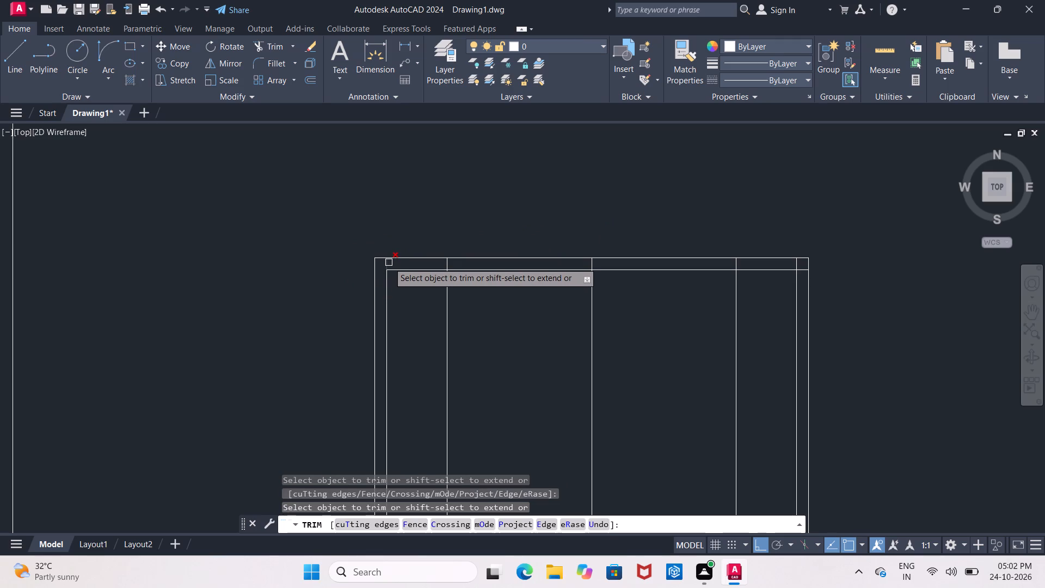
click(389, 262)
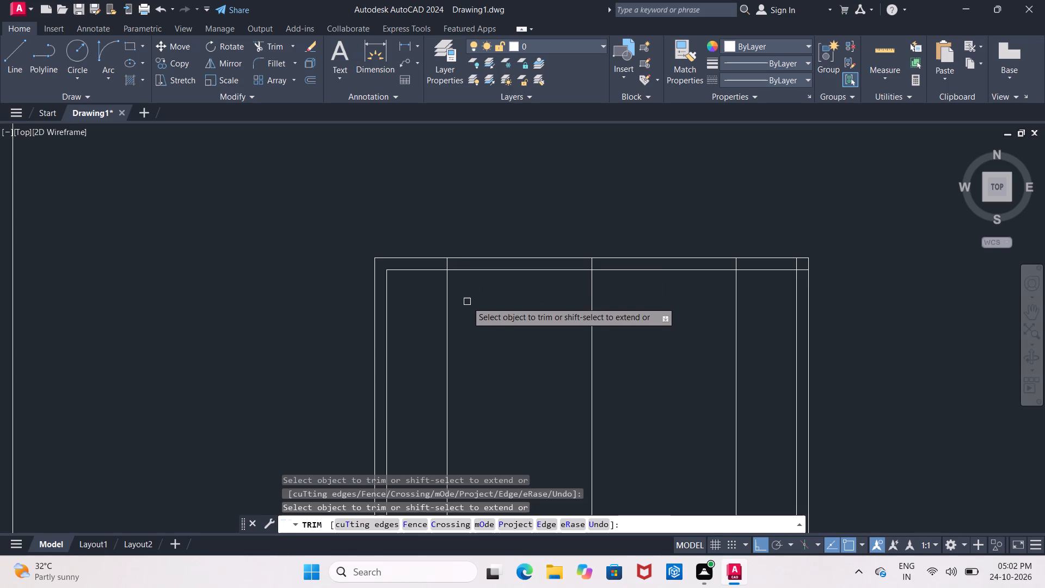
key(Escape)
Offset the two vertical lines flanking the door's centre line by 1" toward the centre.
key(o)
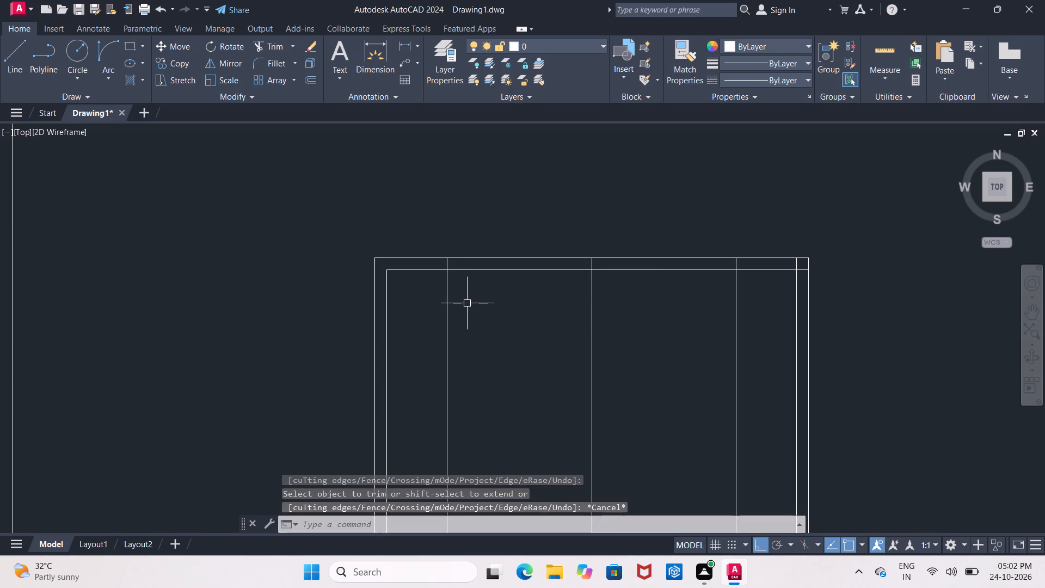
key(Return)
text(1")
key(Return)
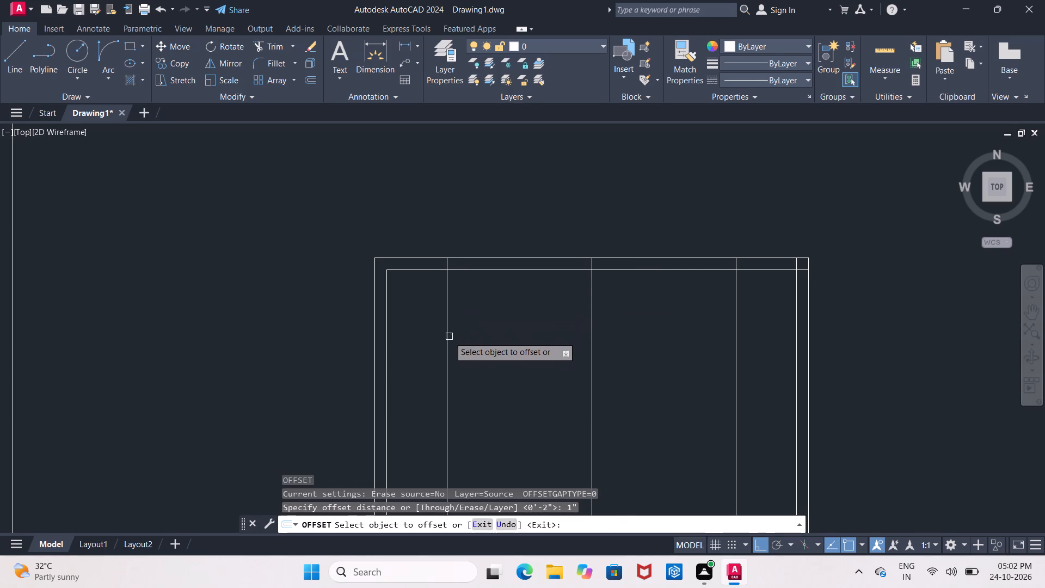
click(449, 336)
click(481, 349)
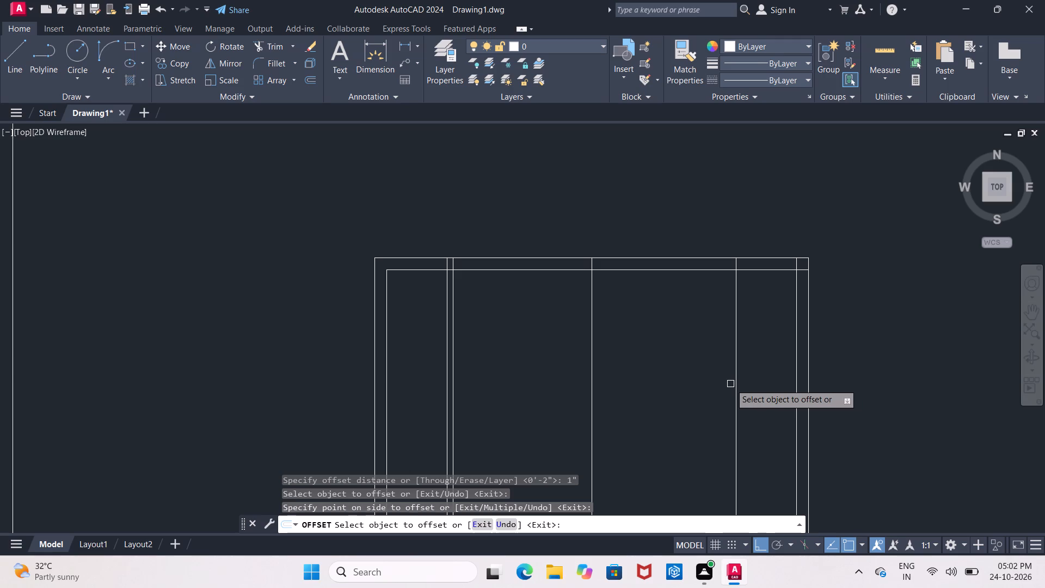
click(734, 378)
click(703, 381)
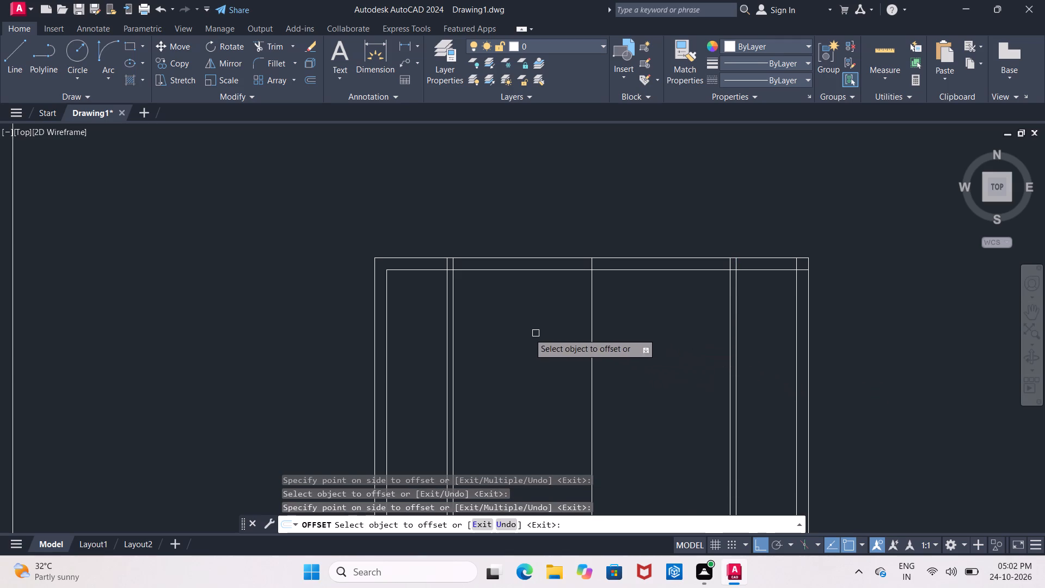
key(Escape)
Trim the pair of vertical lines left of the door's centre line where they cross the top frame band.
text(TR)
key(space)
key(space)
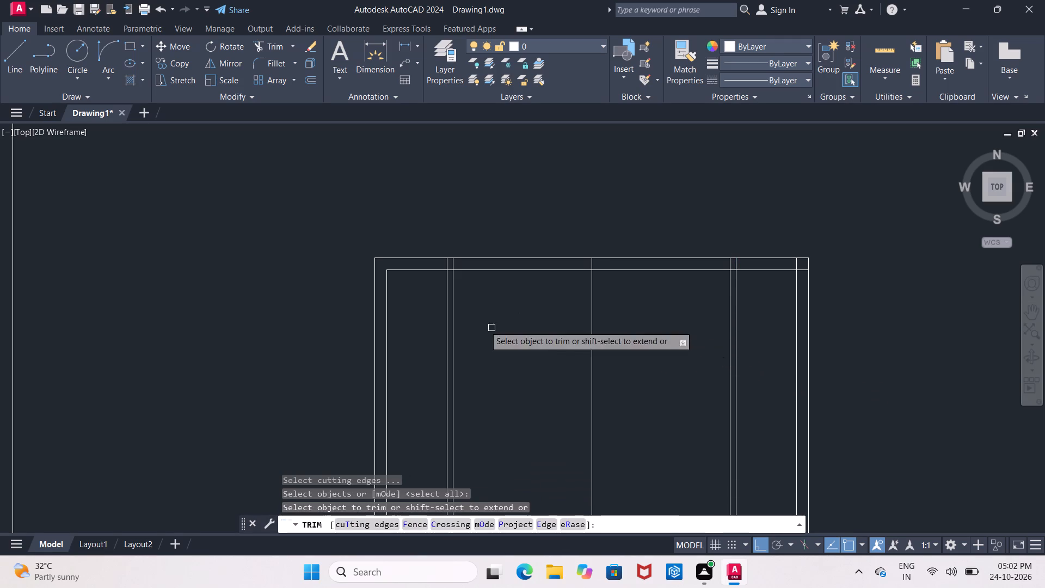
scroll(437, 257, up, 2)
click(444, 266)
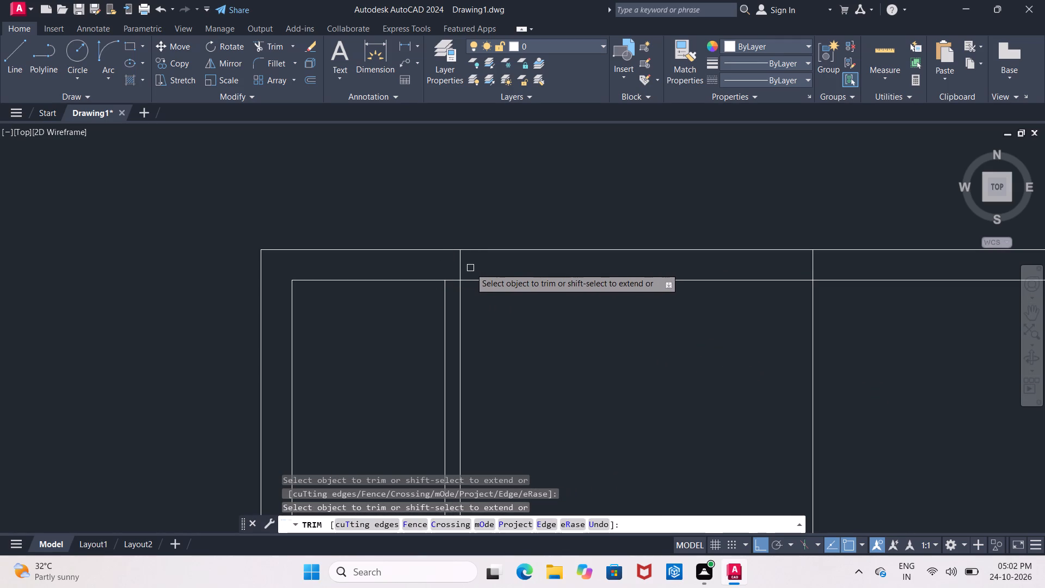
click(458, 267)
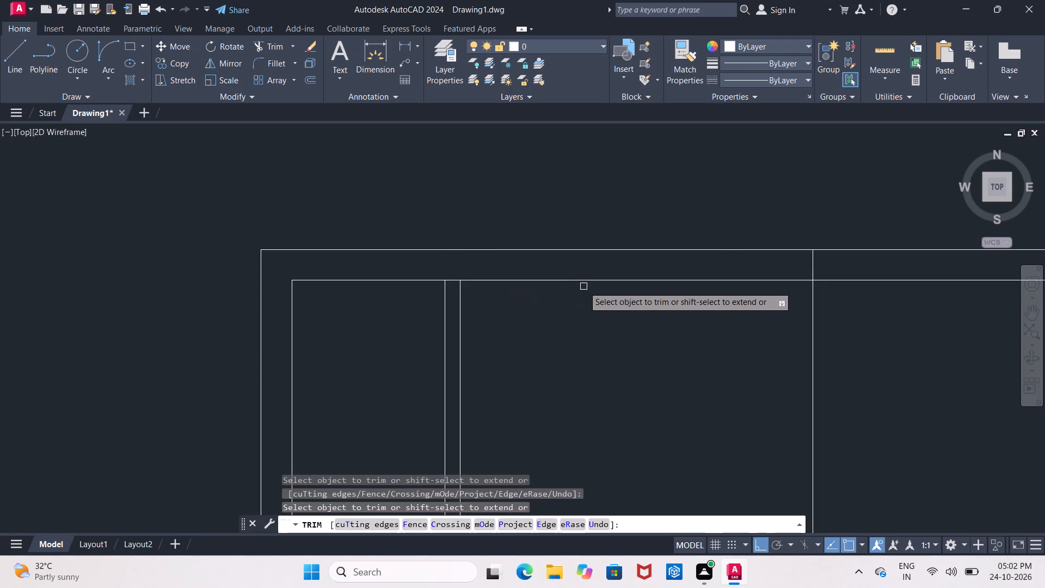
Trim the pair of vertical lines right of the door's centre line where they cross the top frame band.
middle_drag(583, 286, 443, 284)
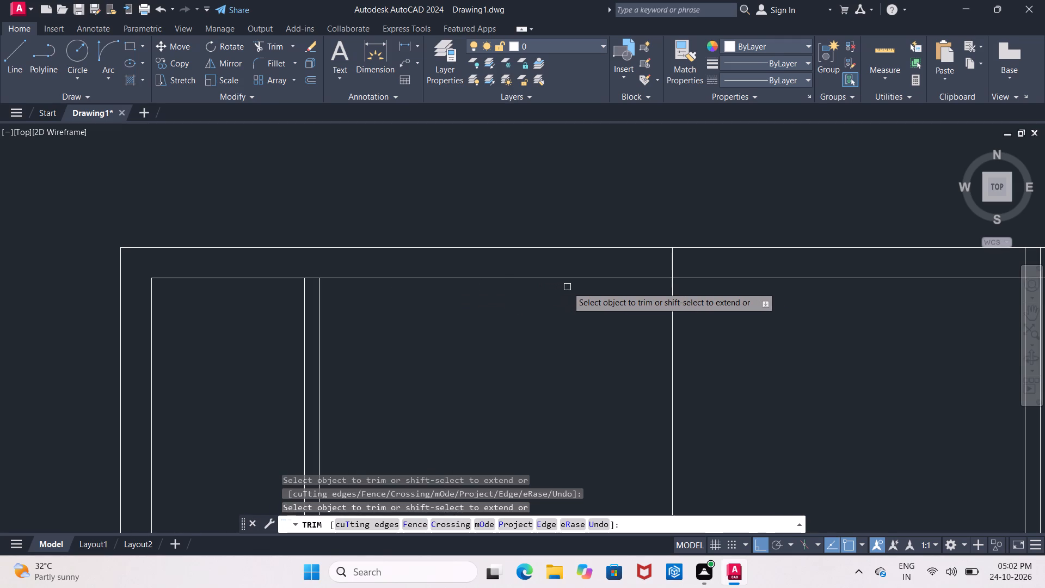
scroll(584, 296, down, 1)
middle_drag(813, 310, 789, 310)
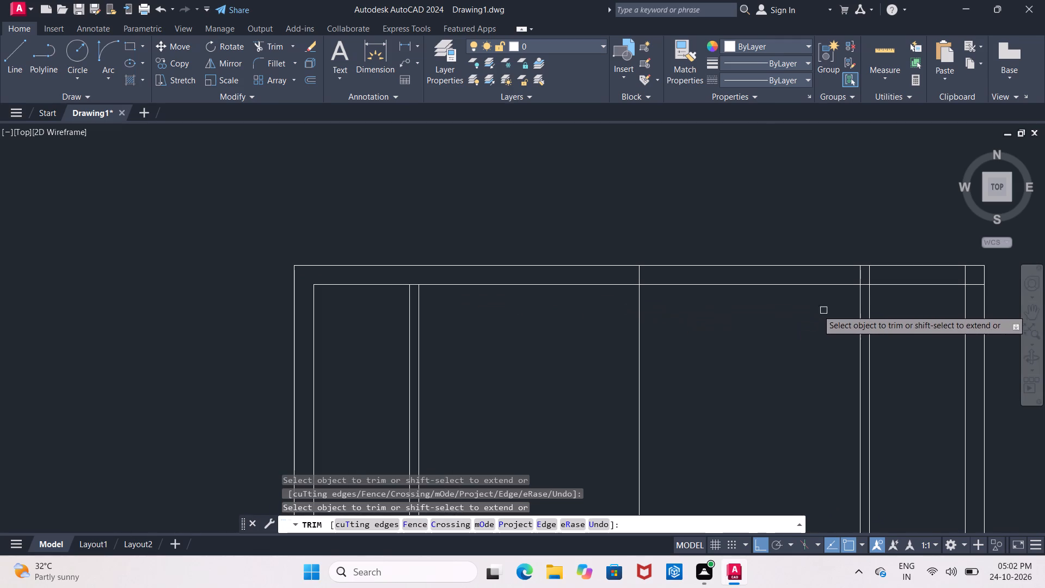
middle_drag(789, 310, 616, 296)
scroll(682, 269, up, 2)
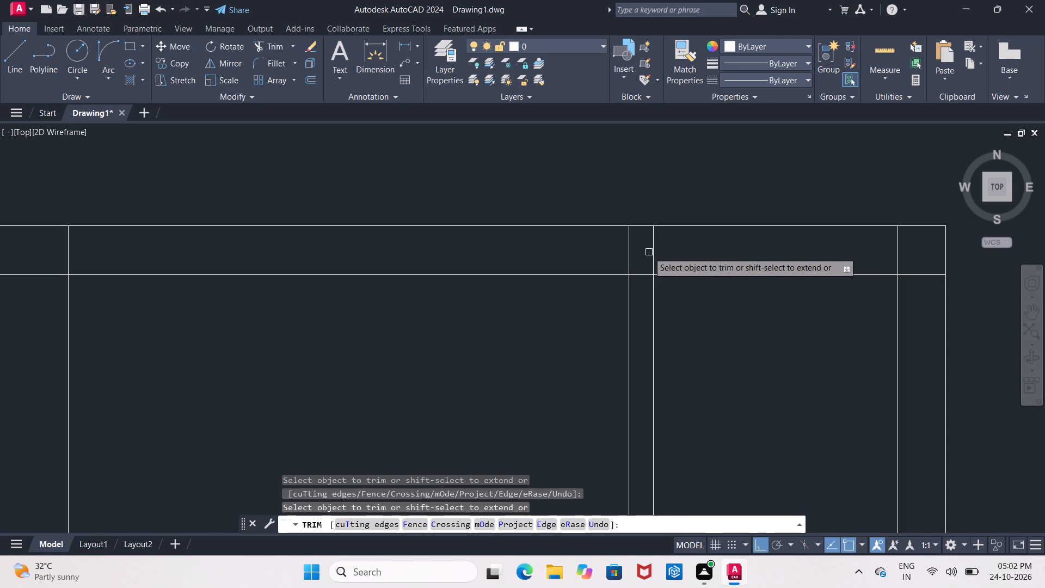
click(656, 252)
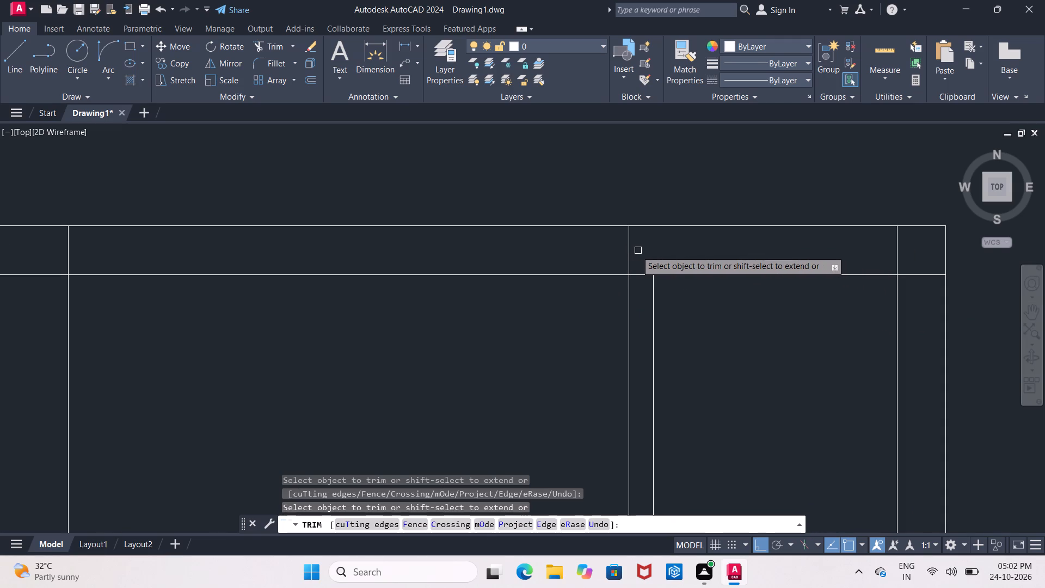
click(628, 252)
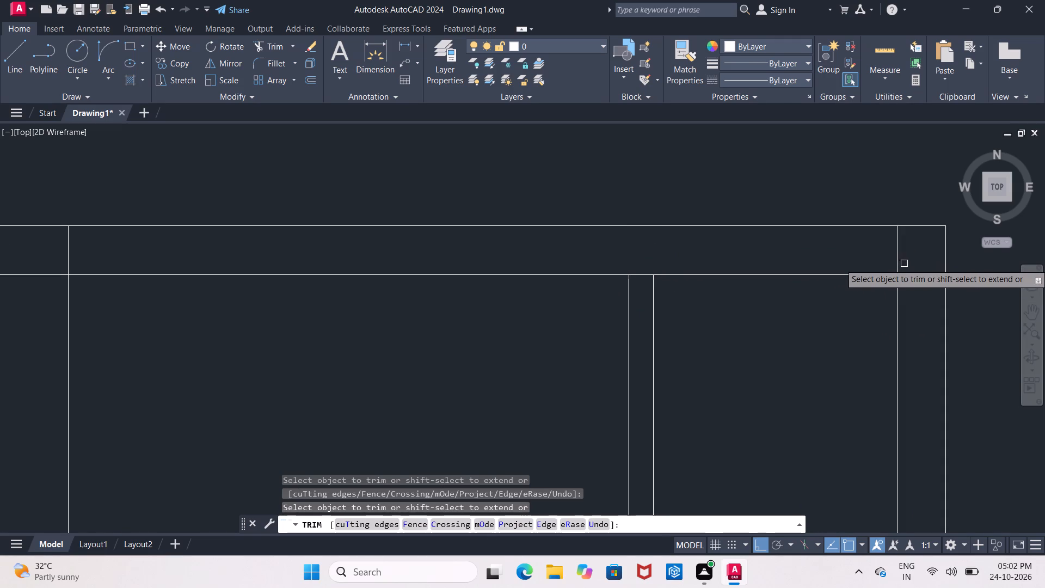
Trim the overlapping line ends at the upper right inner corner of the door frame.
click(899, 264)
click(924, 271)
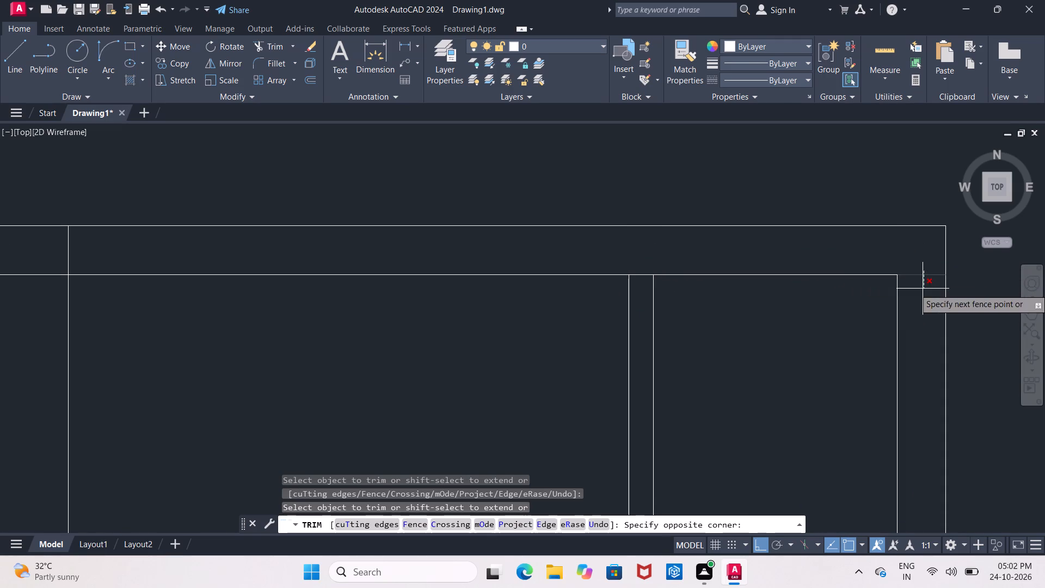
click(923, 289)
Trim the overlapping line ends at the lower left inner corner of the door frame.
scroll(923, 289, down, 5)
middle_drag(901, 327, 870, 258)
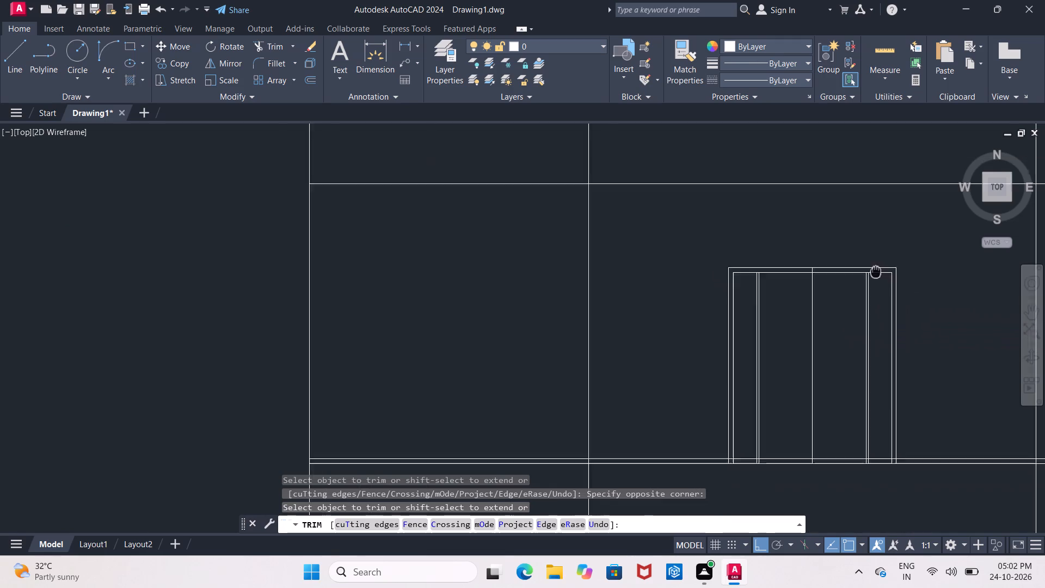
middle_drag(870, 258, 858, 235)
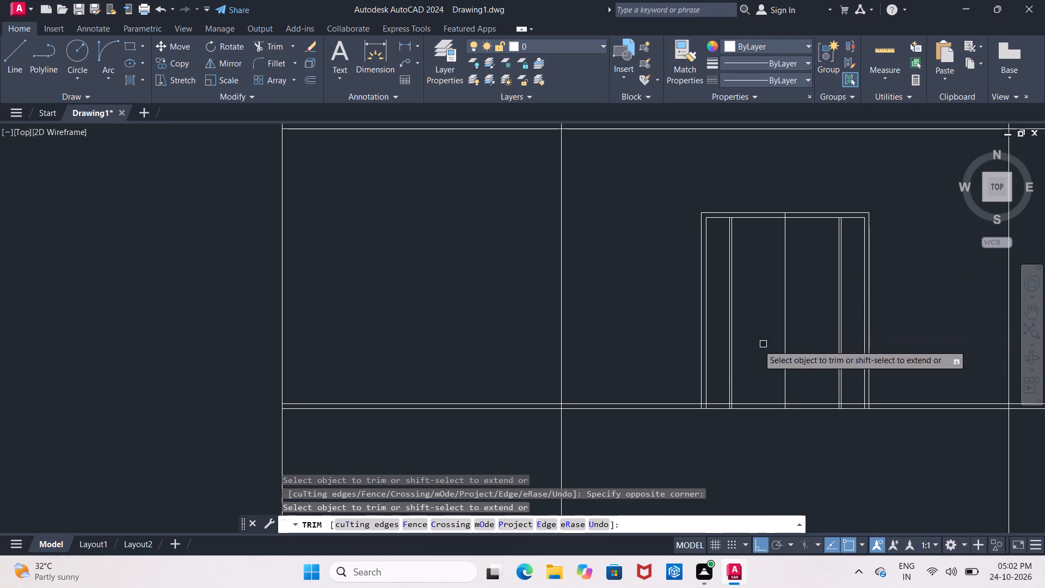
scroll(715, 384, up, 2)
middle_drag(713, 400, 675, 251)
scroll(663, 299, up, 2)
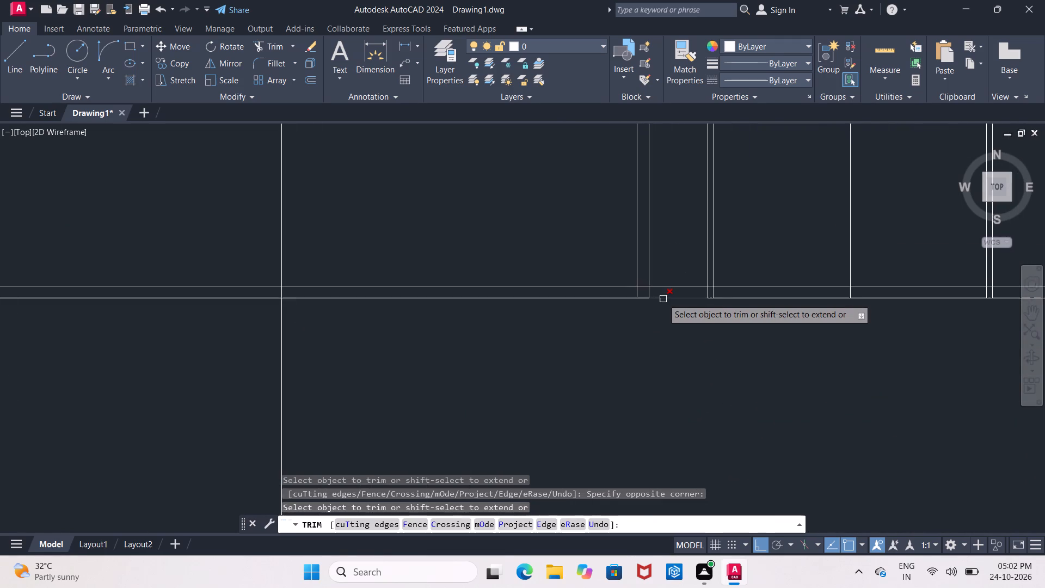
scroll(662, 299, up, 1)
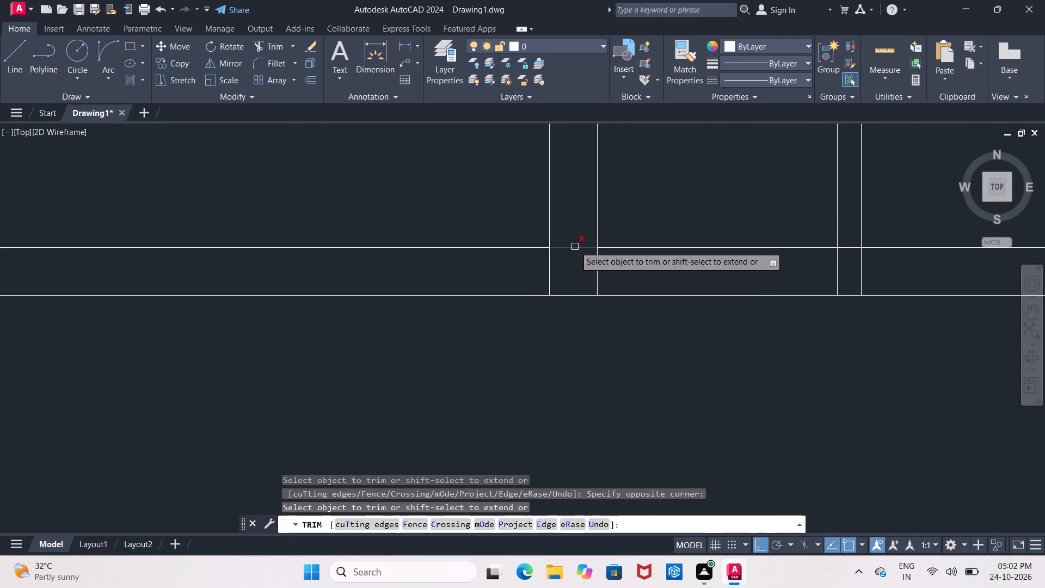
click(575, 246)
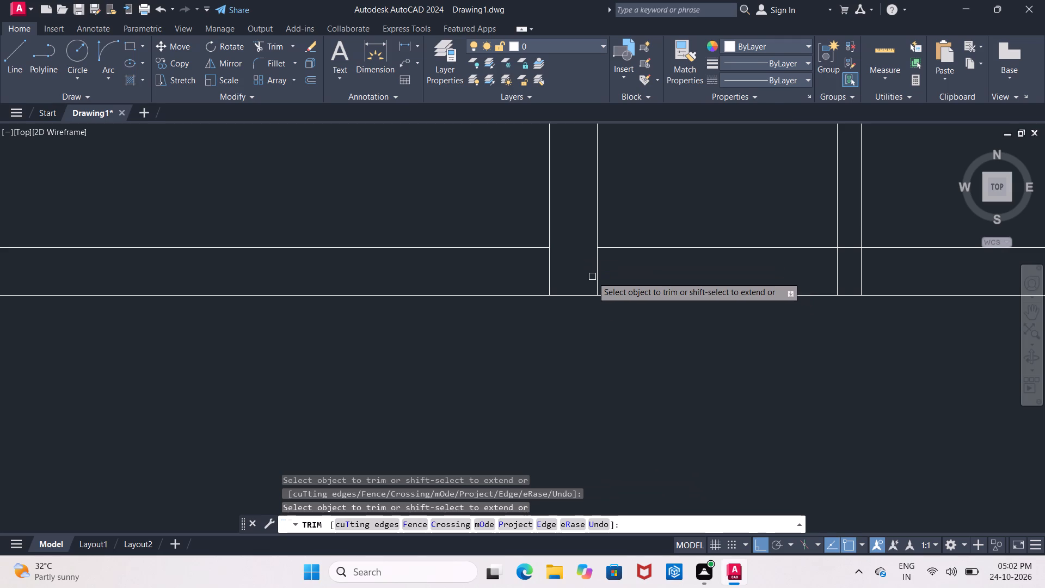
click(595, 277)
Trim the door's centre line and both flanking pairs of vertical lines below the raised floor line.
middle_drag(668, 278, 579, 278)
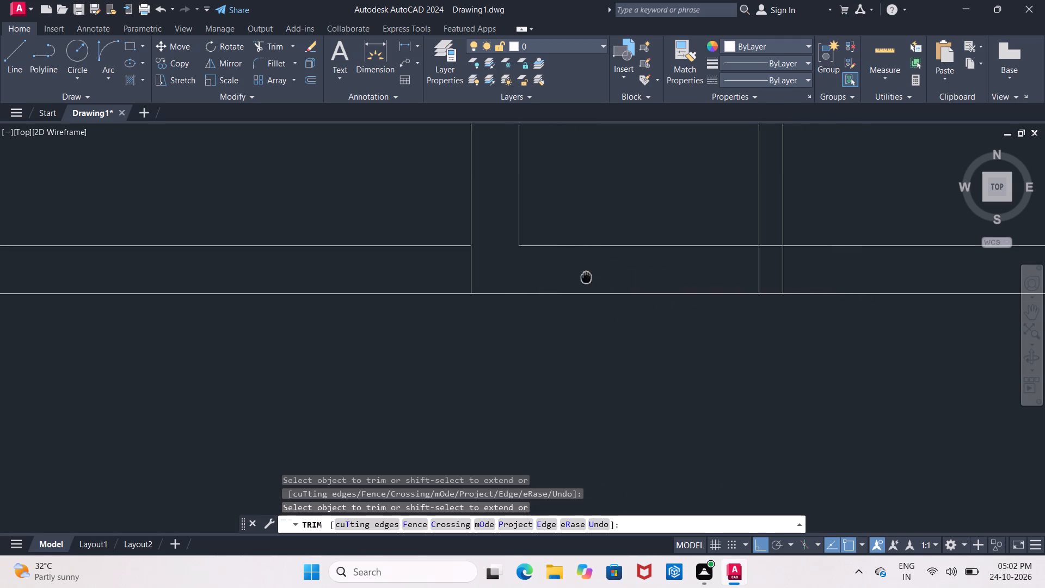
middle_drag(579, 278, 534, 298)
middle_drag(675, 291, 656, 336)
scroll(655, 337, down, 3)
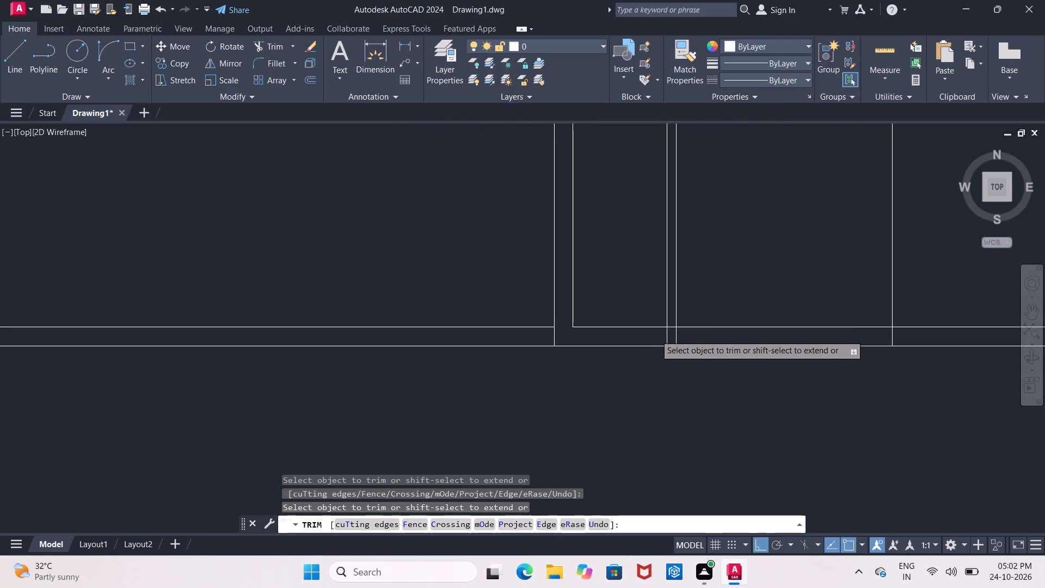
scroll(655, 335, down, 3)
middle_drag(667, 301, 663, 314)
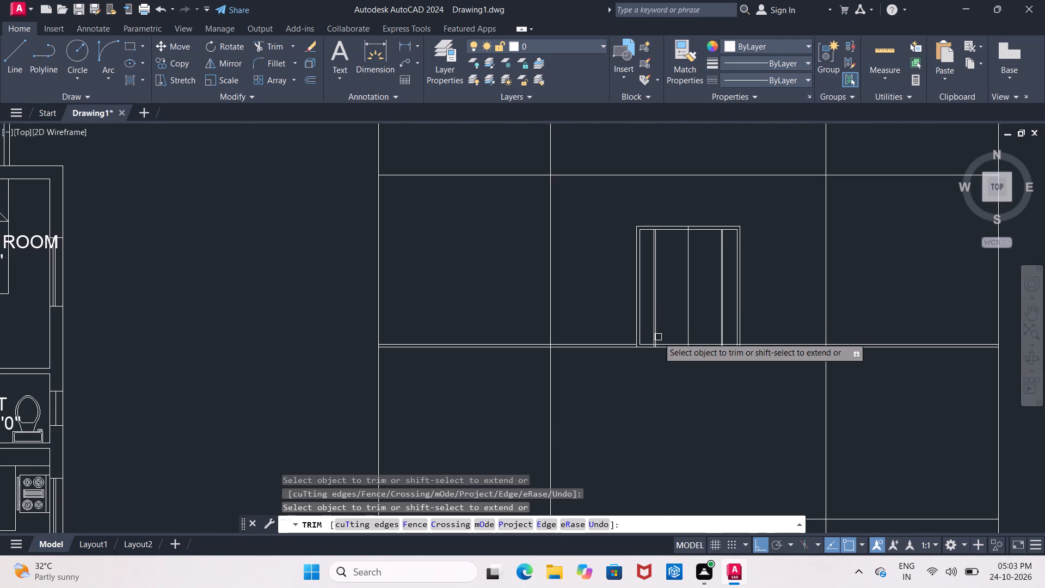
scroll(657, 341, up, 5)
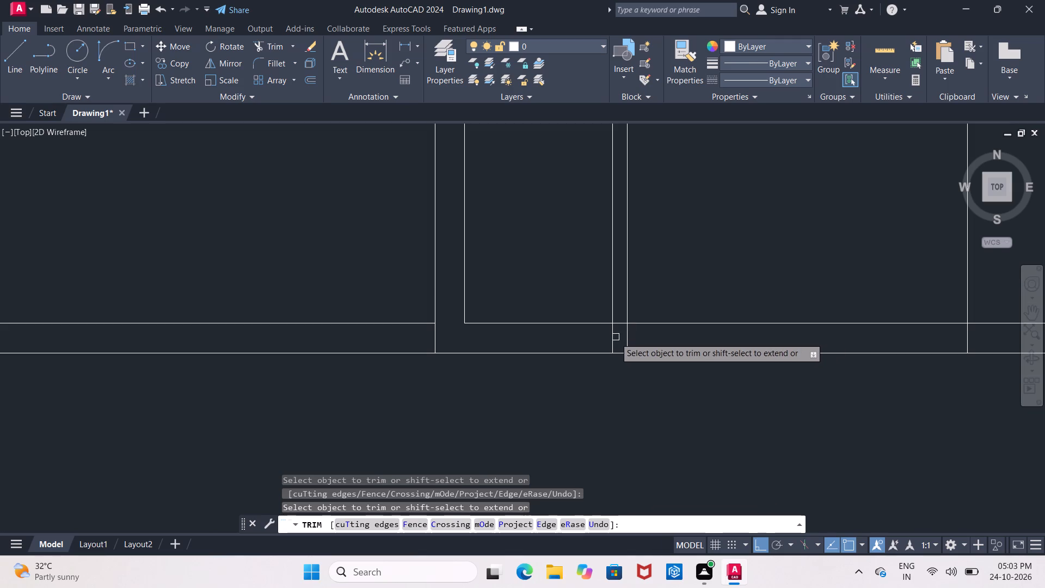
click(612, 340)
click(628, 334)
middle_drag(729, 338, 211, 288)
click(451, 293)
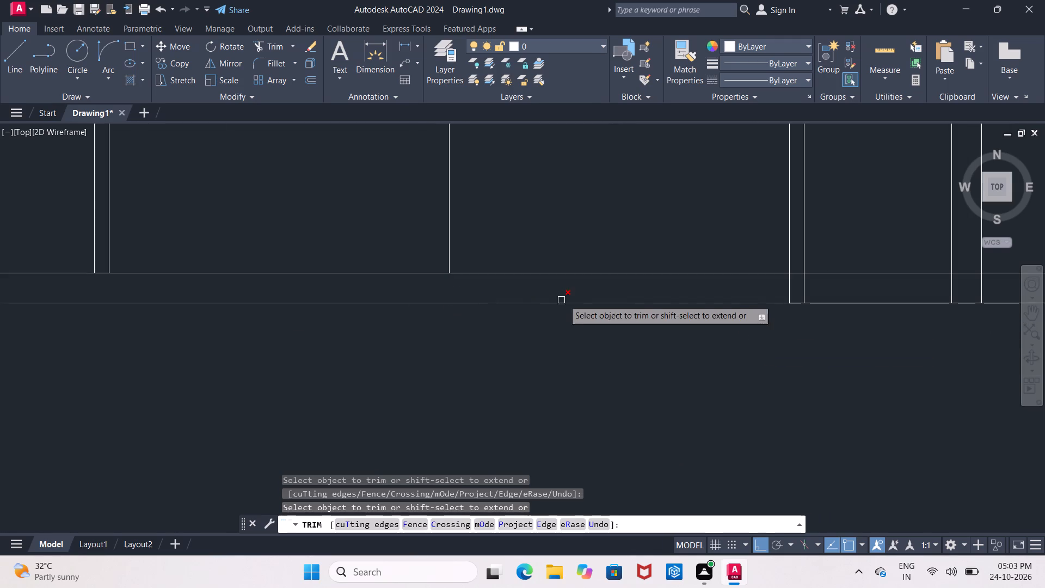
middle_drag(592, 307, 440, 326)
click(640, 317)
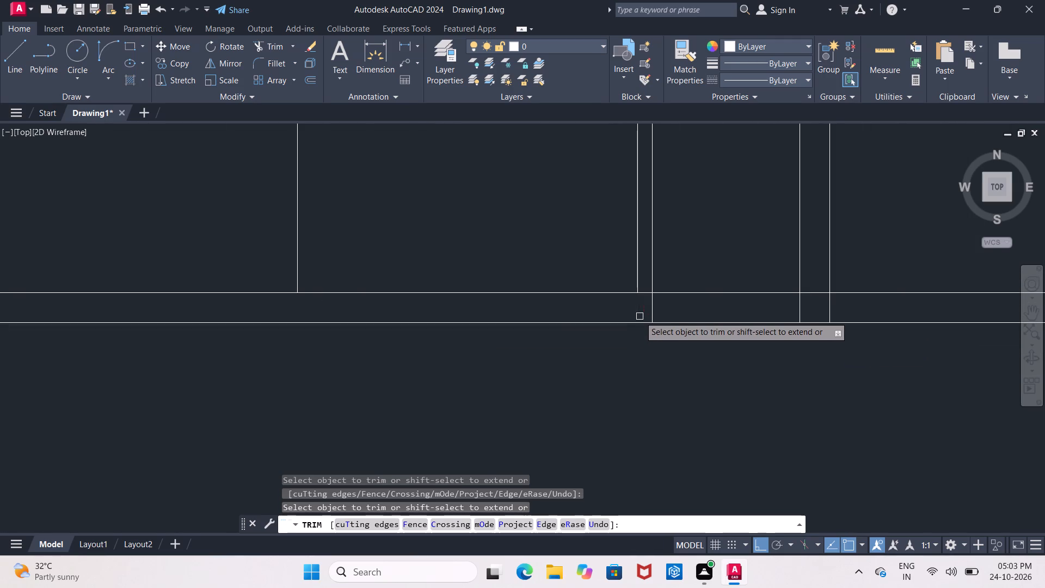
click(652, 310)
Undo the last trim and trim the raised floor line between the right-hand pair of vertical lines.
middle_drag(652, 310, 648, 334)
scroll(652, 312, down, 4)
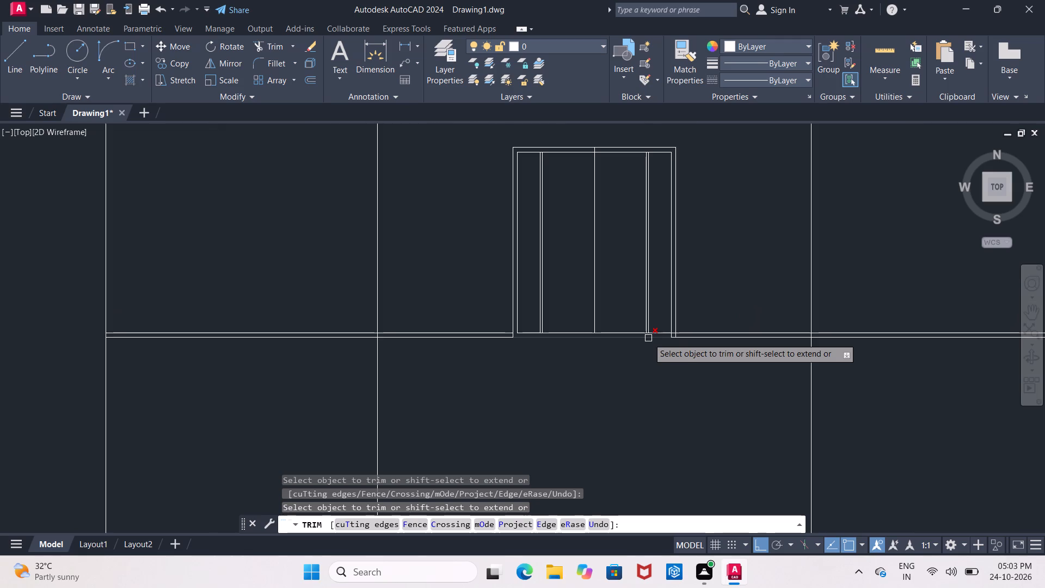
scroll(652, 343, up, 3)
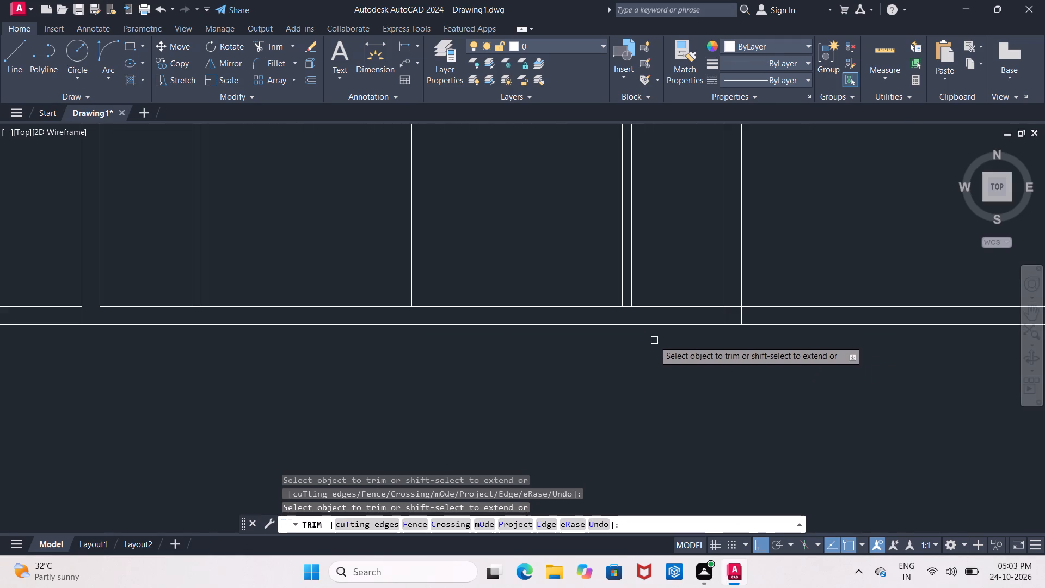
key(ctrl+z)
click(643, 294)
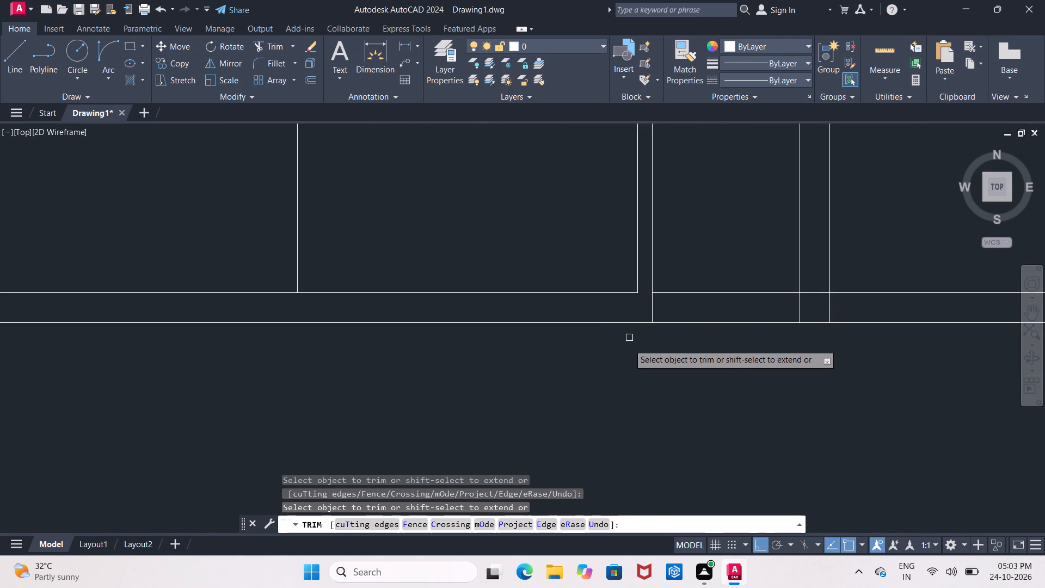
Trim the part of the door's centre line that crosses the top frame band.
middle_drag(626, 352, 651, 406)
scroll(651, 406, down, 2)
middle_drag(562, 291, 599, 424)
scroll(569, 307, down, 1)
scroll(574, 197, up, 2)
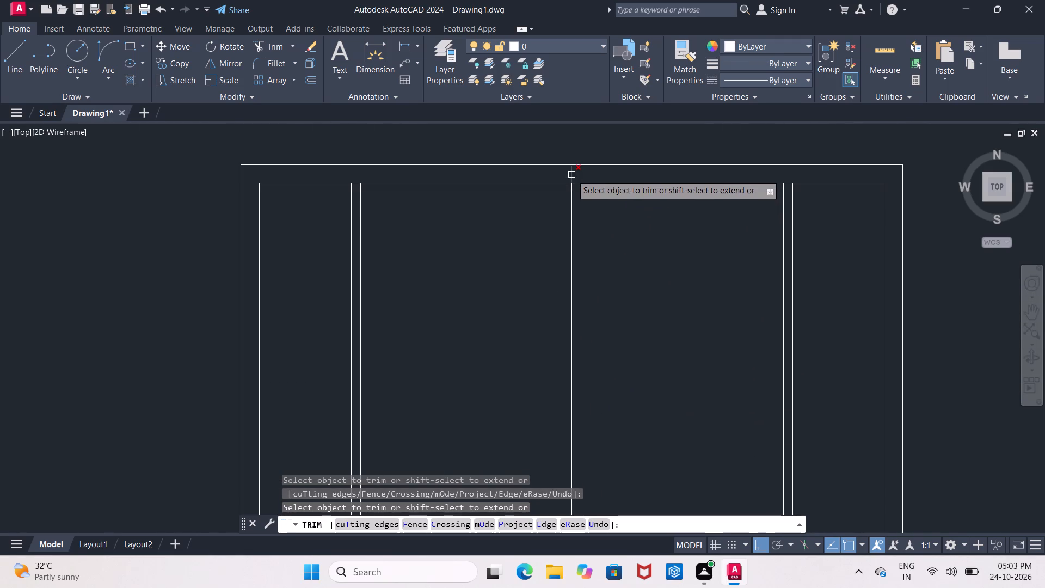
click(571, 175)
scroll(578, 205, down, 3)
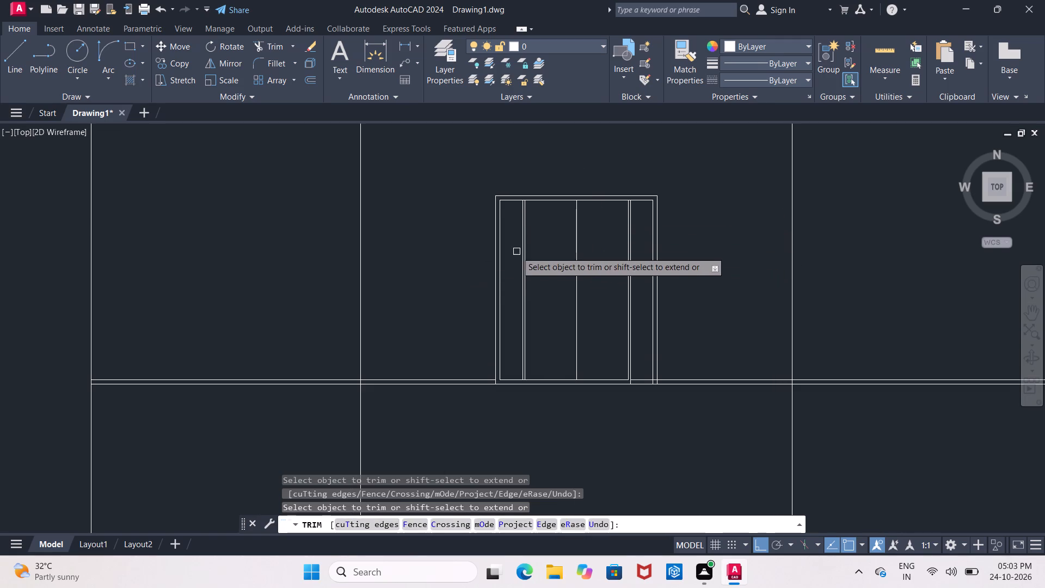
scroll(547, 243, up, 2)
middle_click(545, 234)
key(Escape)
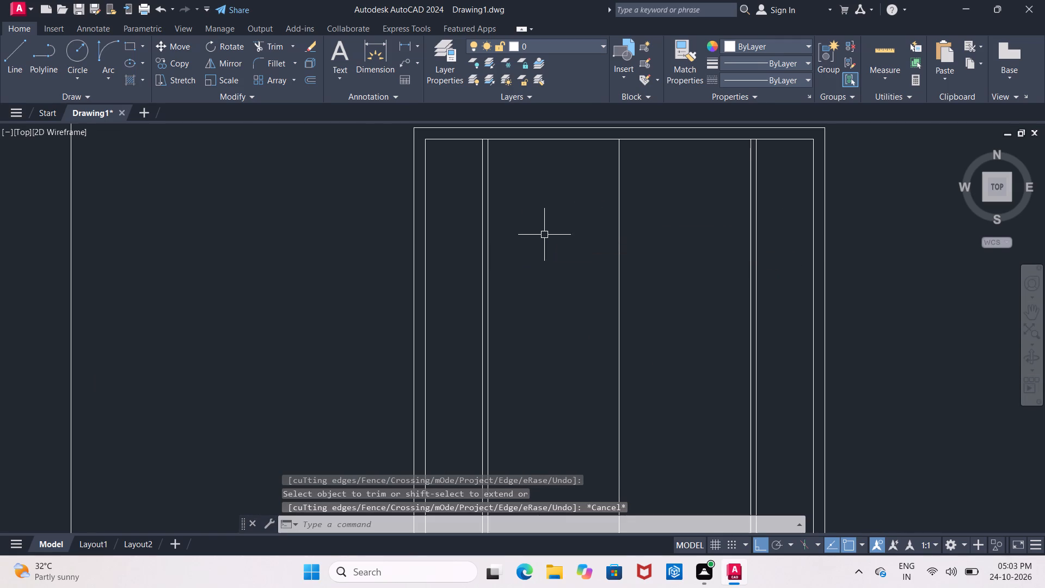
Draw a rectangle about 1'-2" wide and 11 1/2" high from the upper left corner of the left door leaf.
click(125, 42)
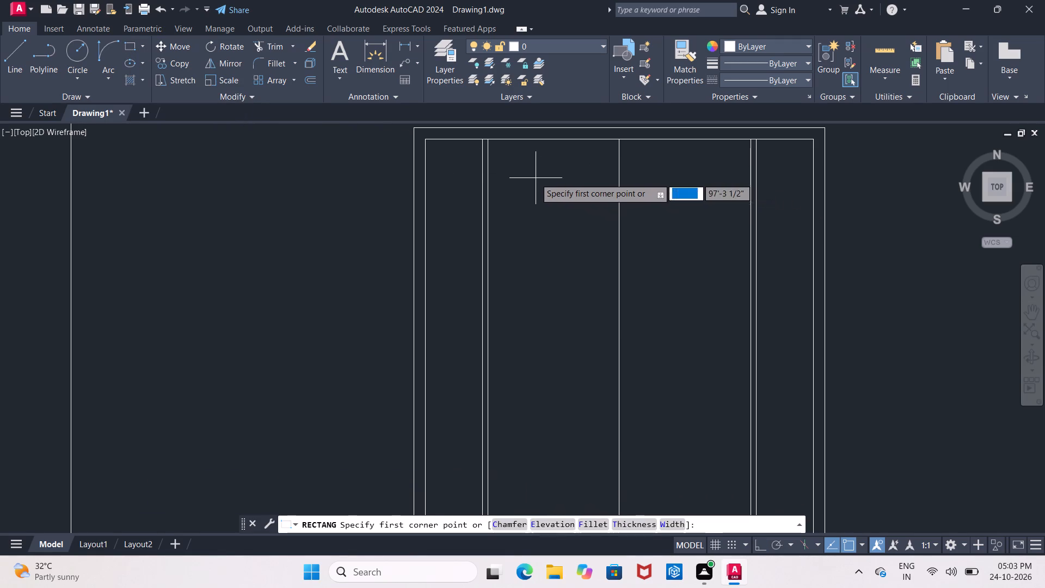
click(489, 140)
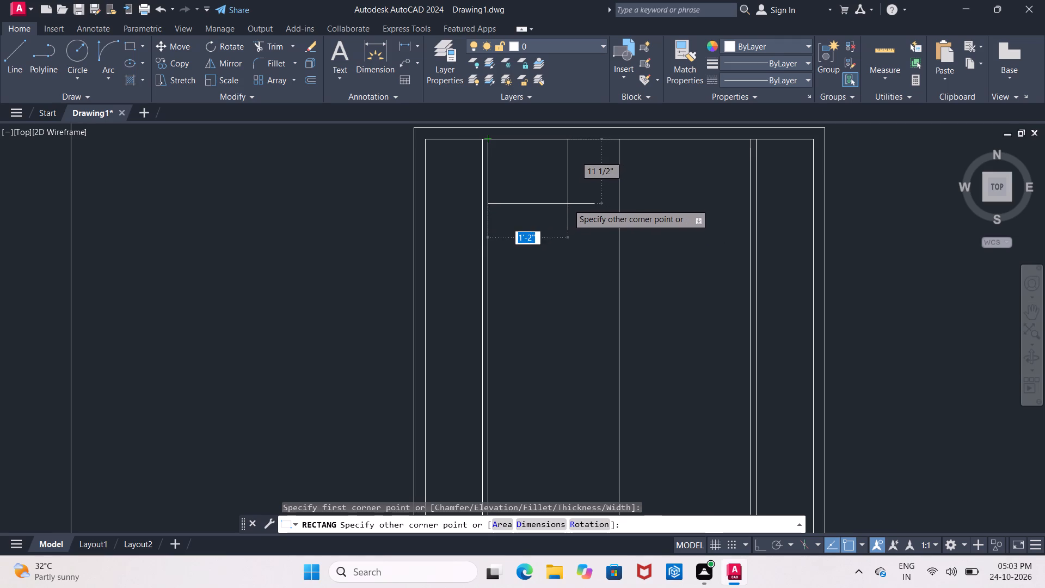
click(568, 204)
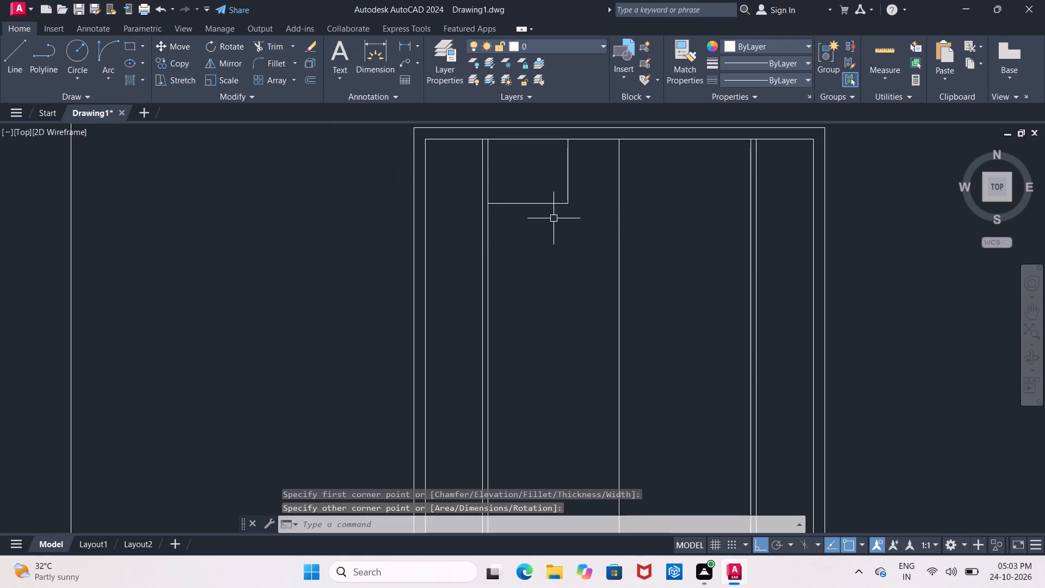
Move the rectangle down and right, clear of the left door leaf's edges, with Ortho off.
click(549, 205)
click(187, 52)
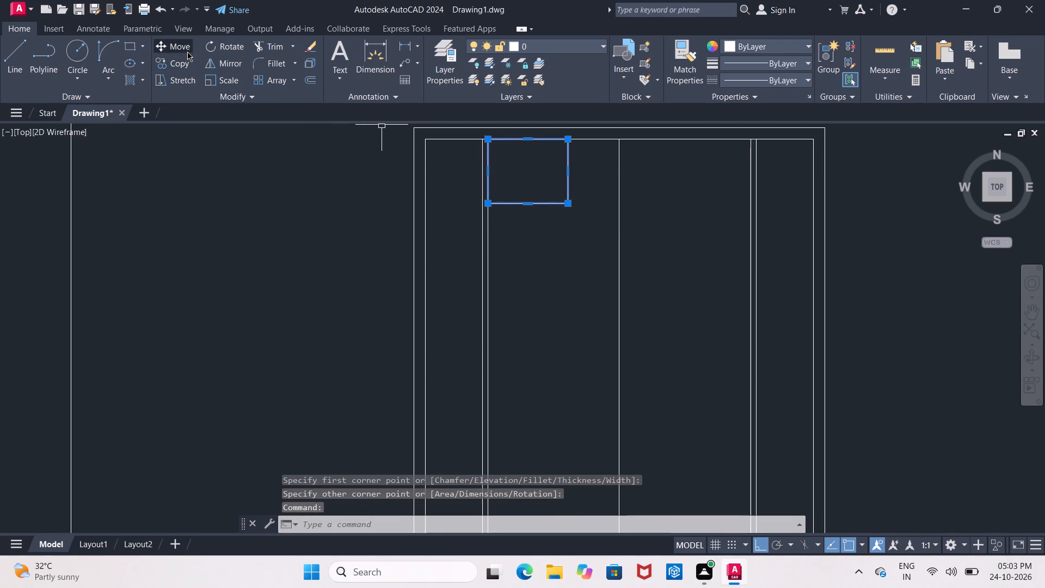
click(521, 177)
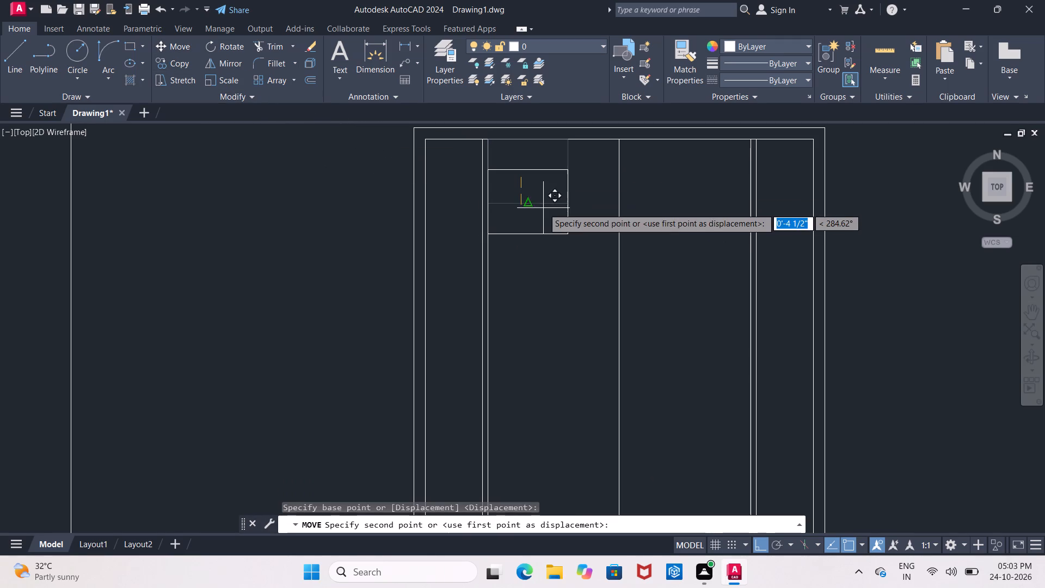
click(764, 541)
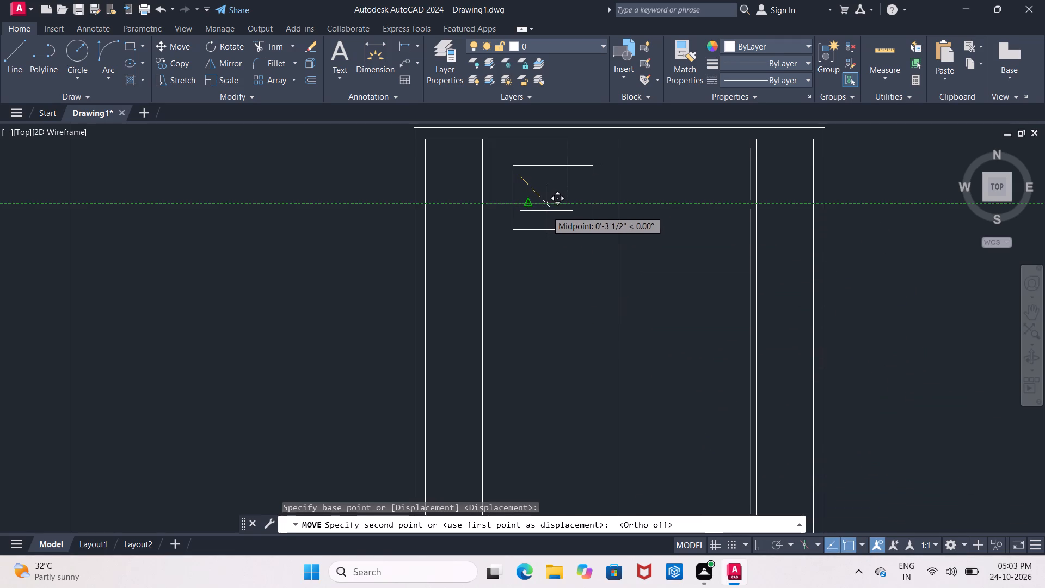
click(546, 211)
Move the rectangle about 1 1/2" to the left within the left door leaf.
scroll(562, 269, down, 1)
middle_drag(562, 269, 543, 243)
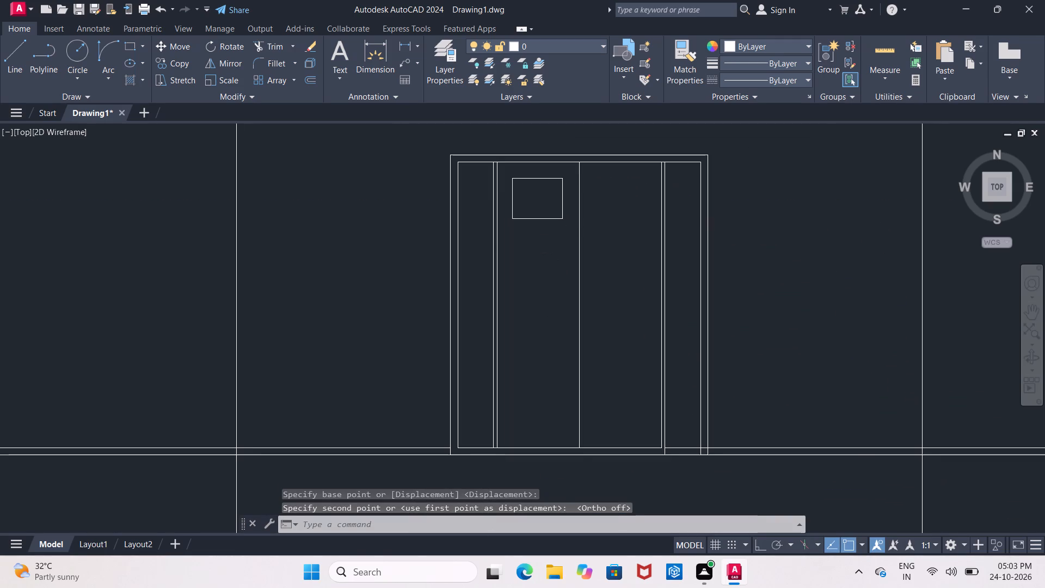
click(543, 217)
click(175, 44)
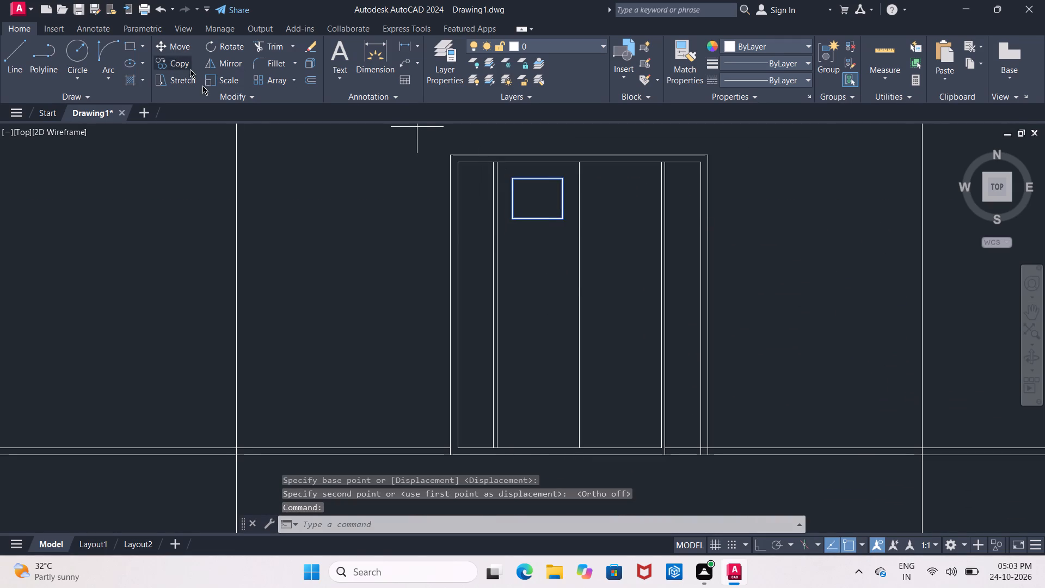
click(544, 255)
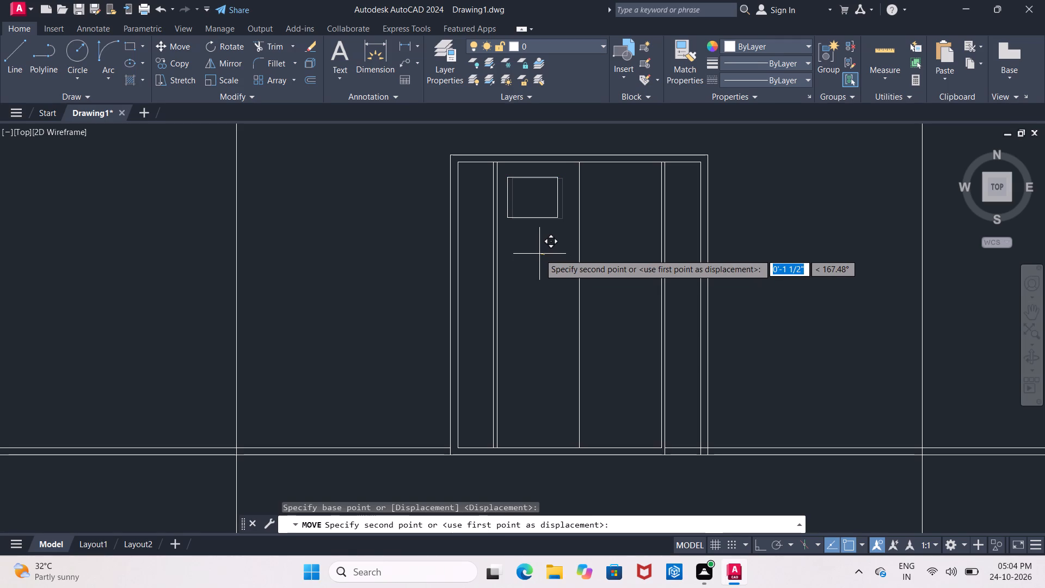
click(539, 254)
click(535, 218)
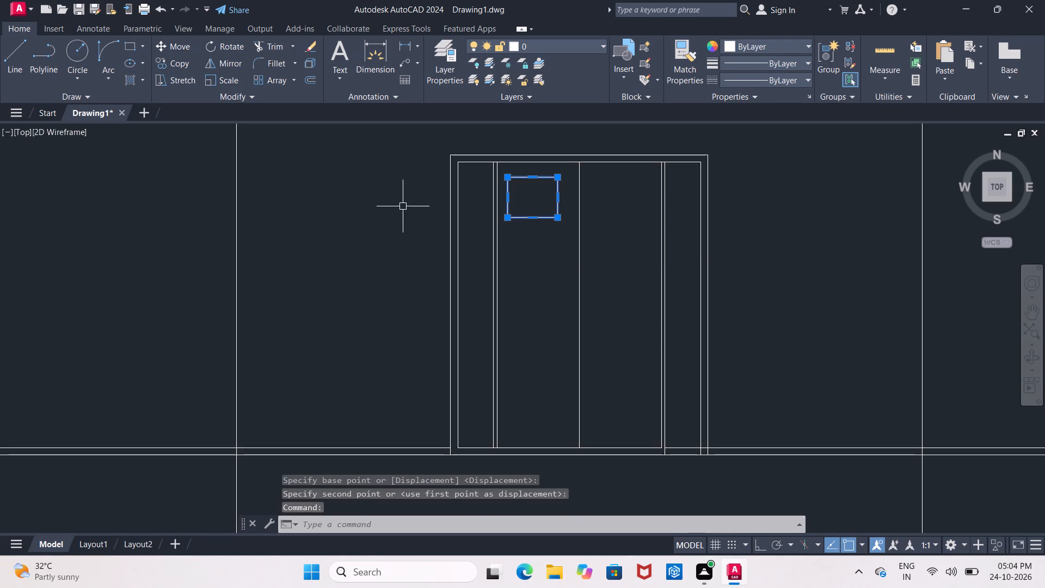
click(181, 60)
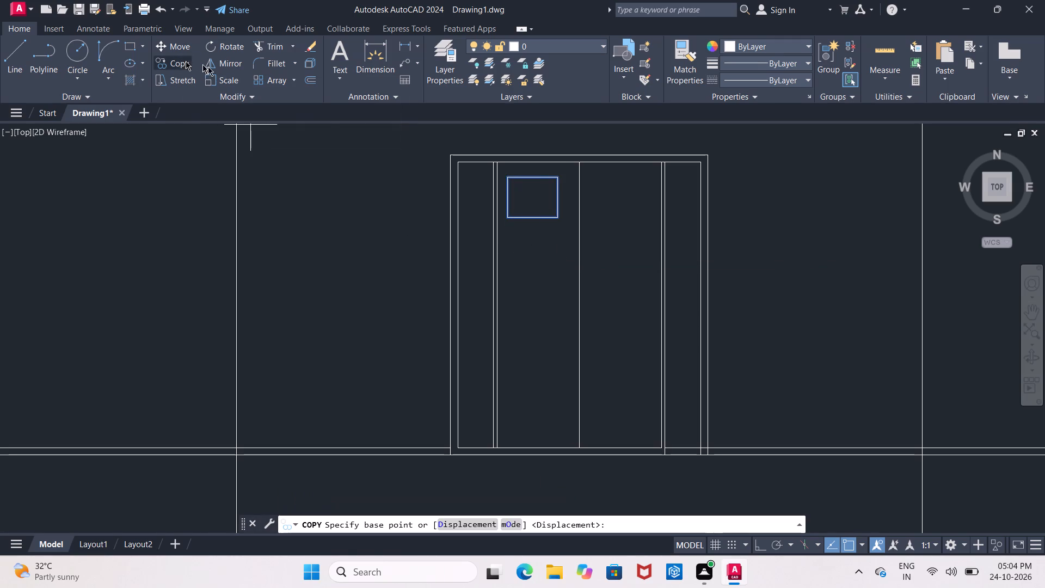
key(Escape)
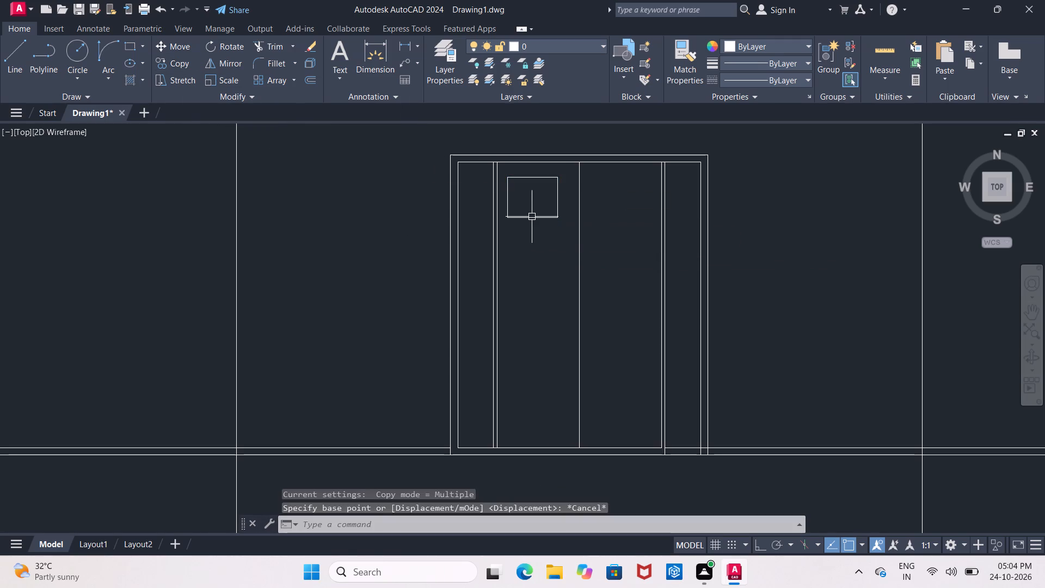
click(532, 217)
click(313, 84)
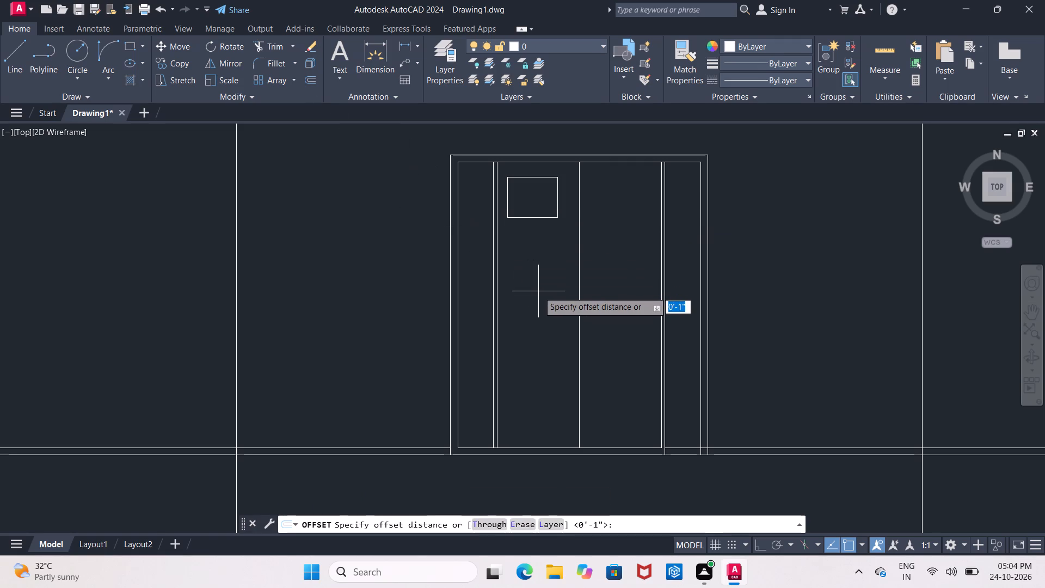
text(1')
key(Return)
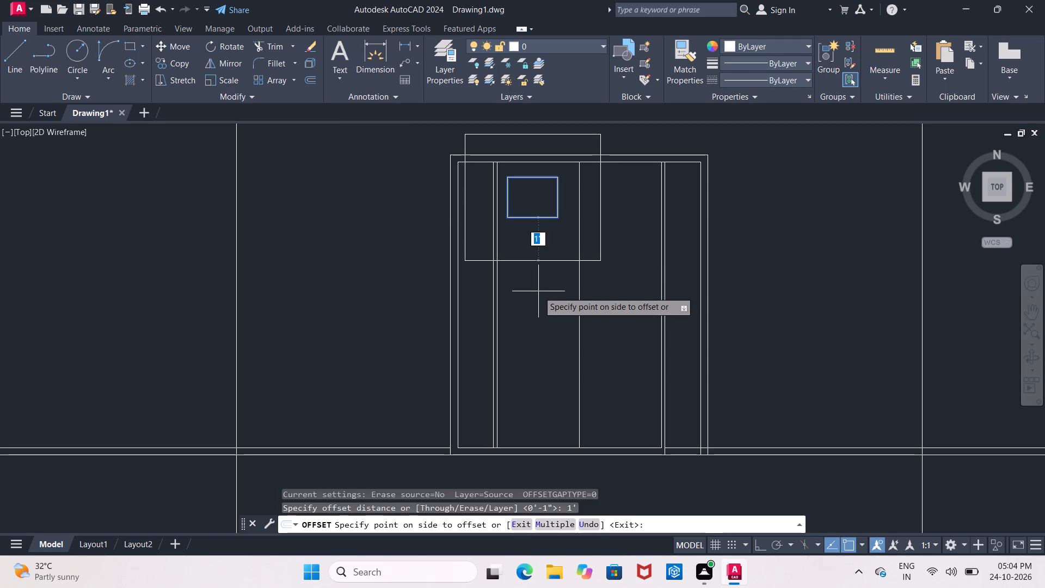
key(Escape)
With Ortho on, copy the rectangle three times straight down the left door leaf, about 1'-6 1/2", 2'-11" and 4'-4 1/2" below the original.
click(538, 216)
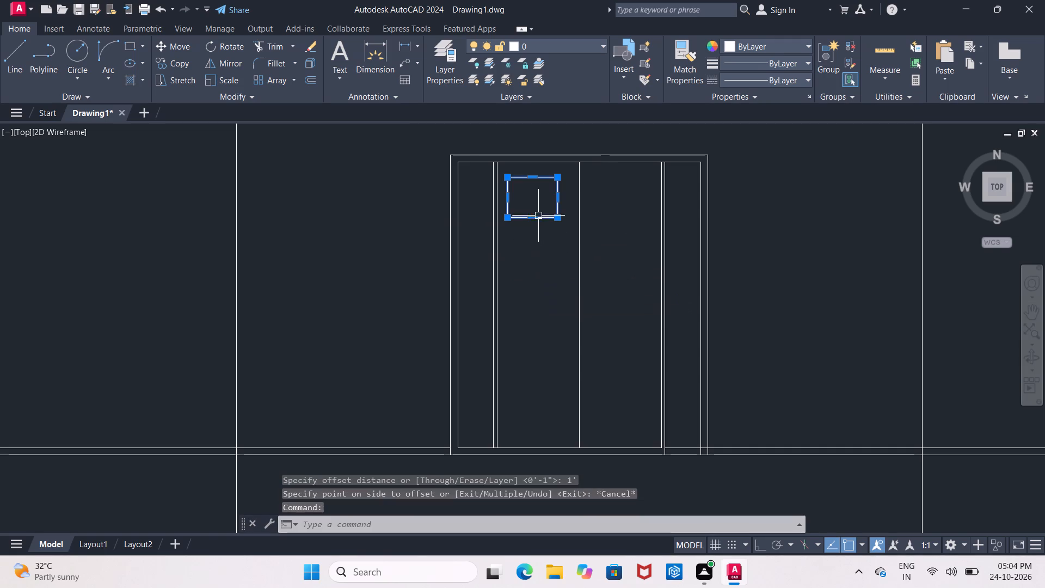
click(756, 547)
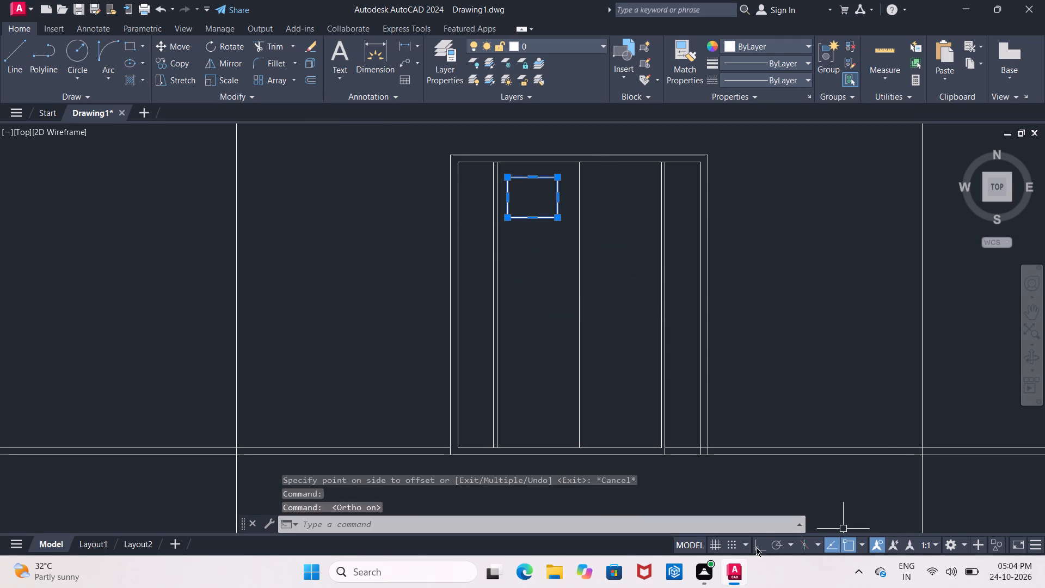
click(182, 66)
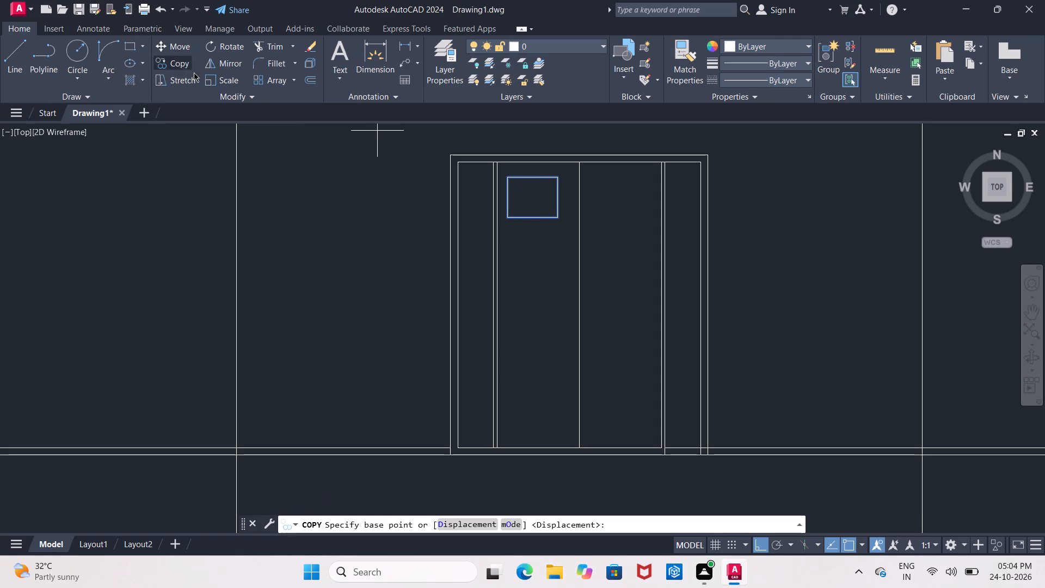
click(529, 199)
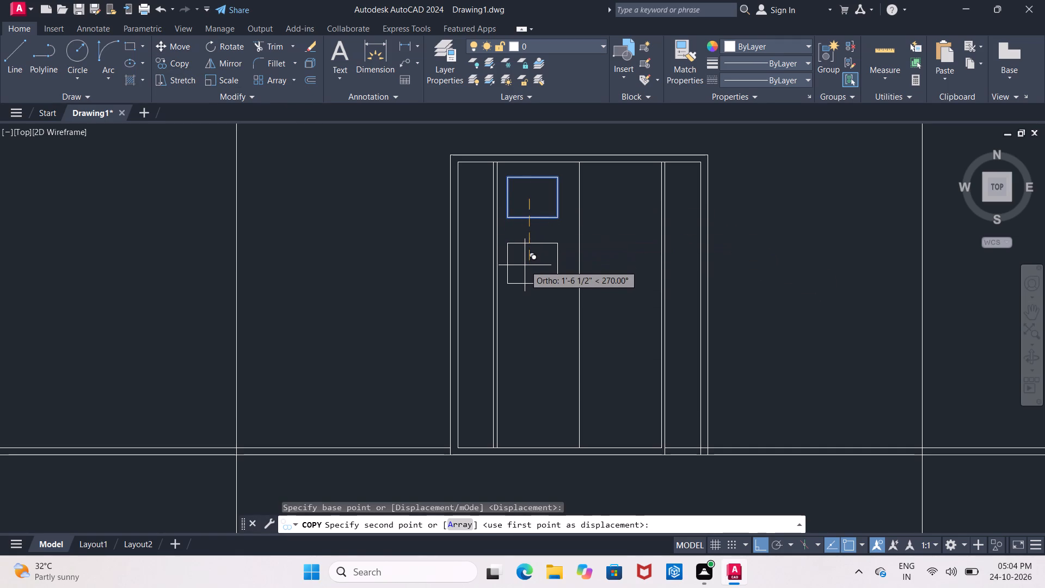
click(525, 267)
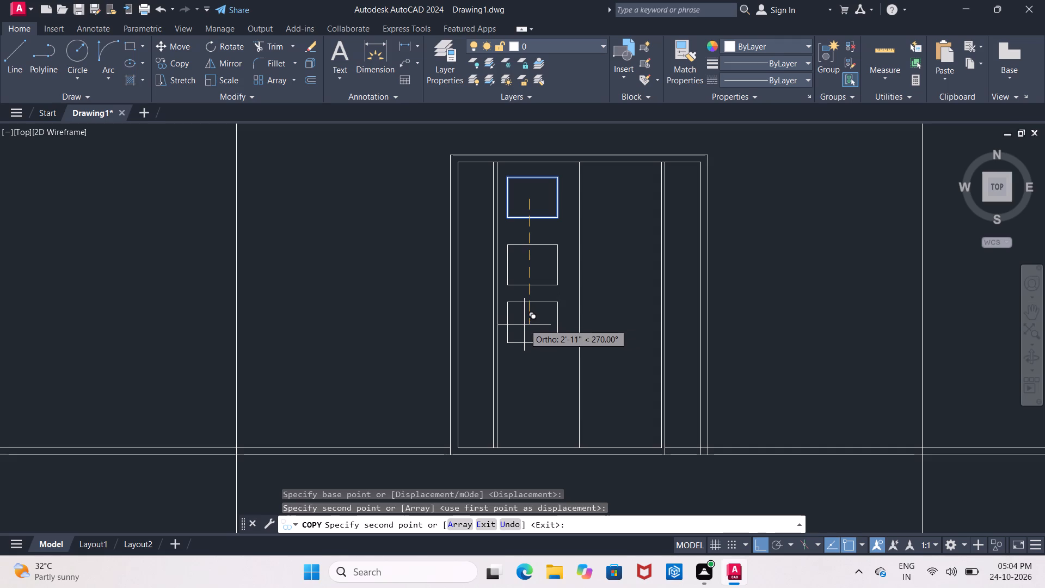
click(524, 326)
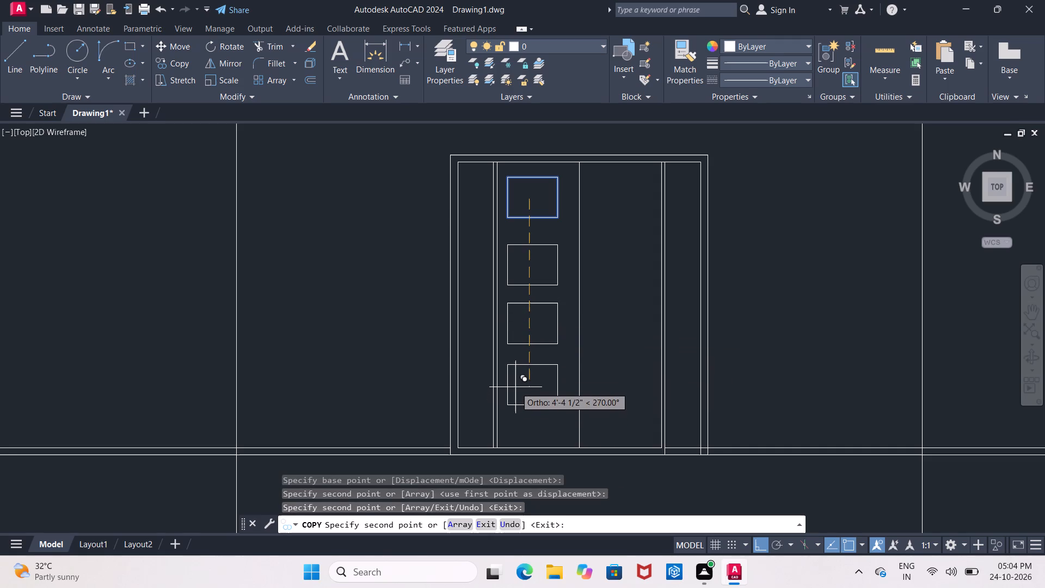
click(515, 387)
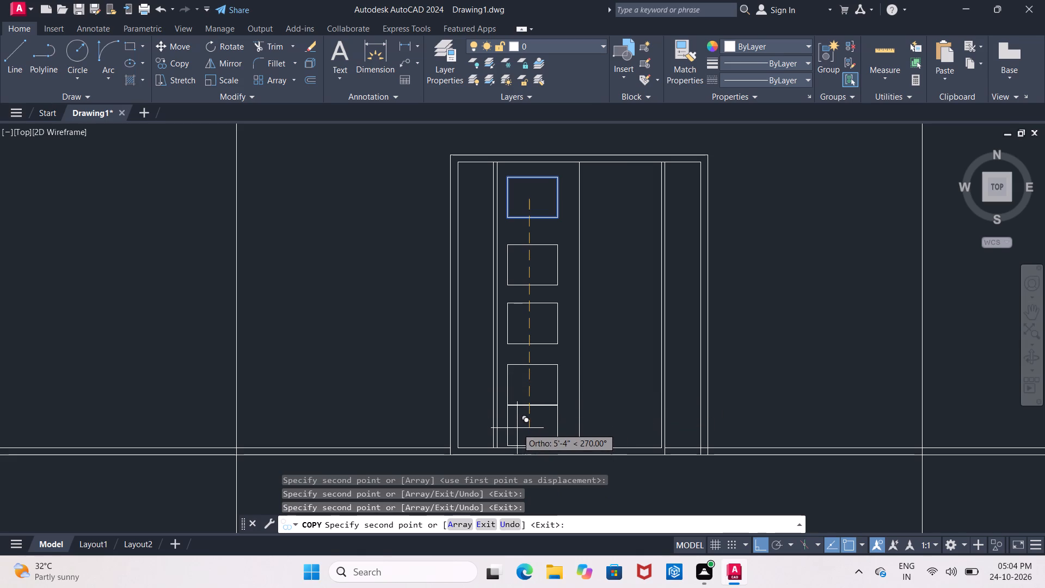
key(Escape)
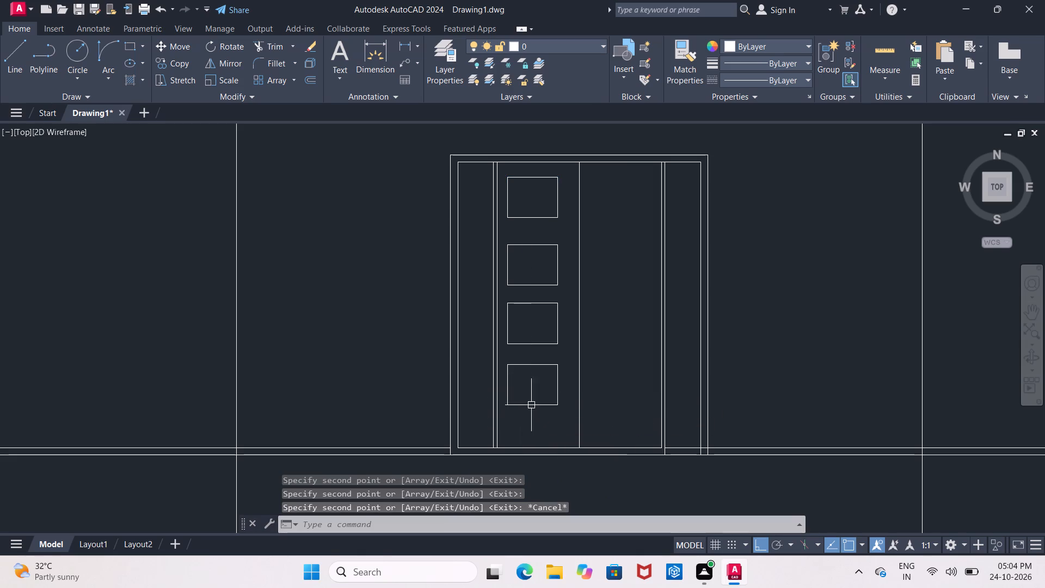
Move all four rectangles on the left door leaf down together by about 2 1/2".
click(506, 169)
click(564, 411)
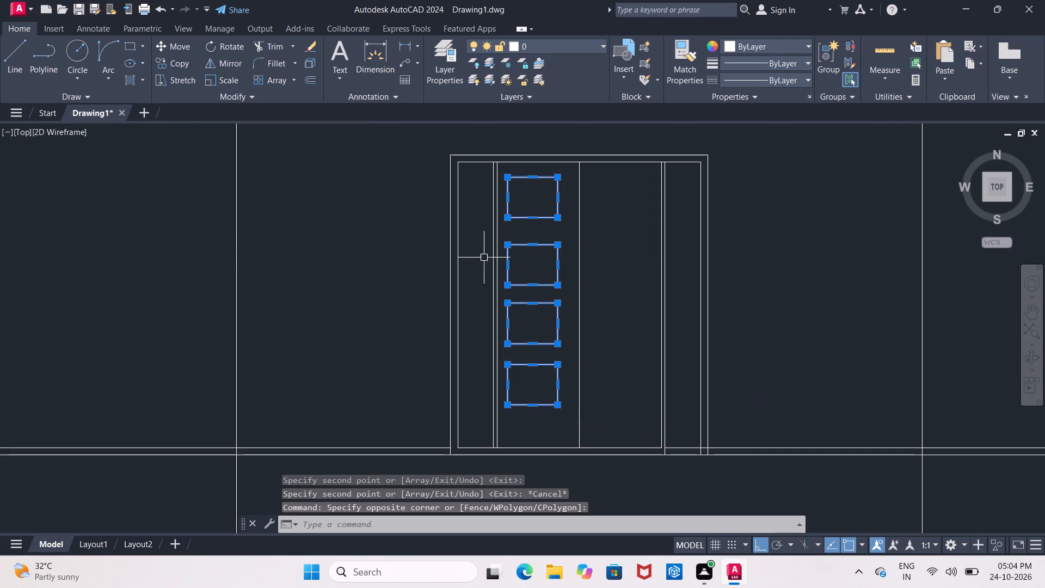
click(181, 47)
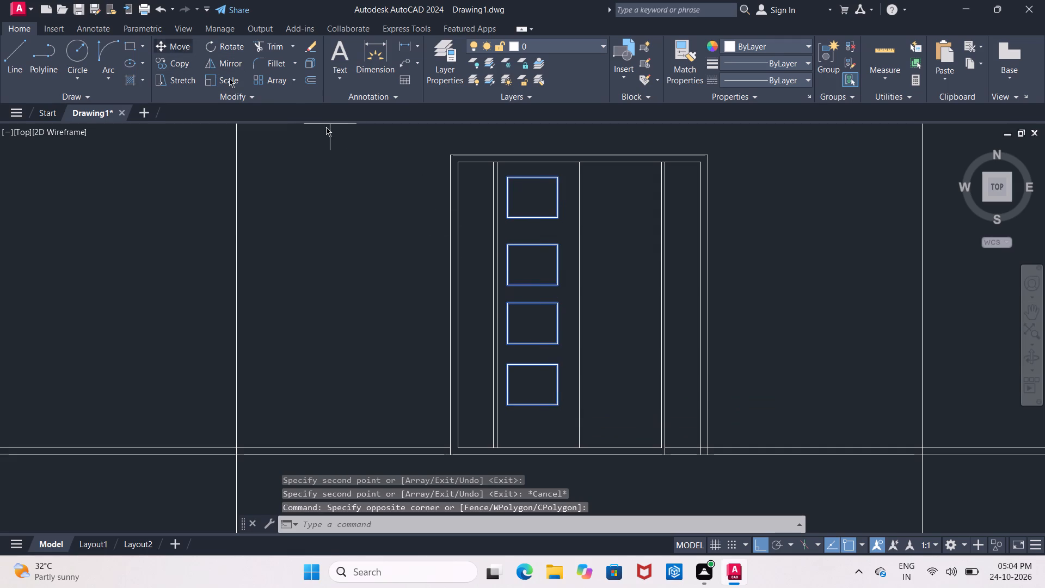
click(625, 247)
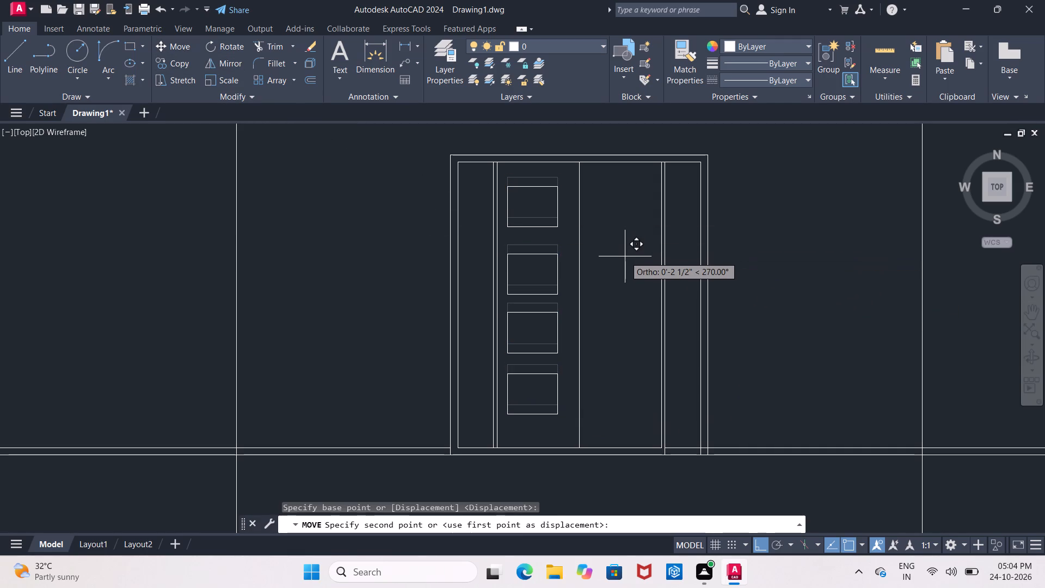
click(625, 258)
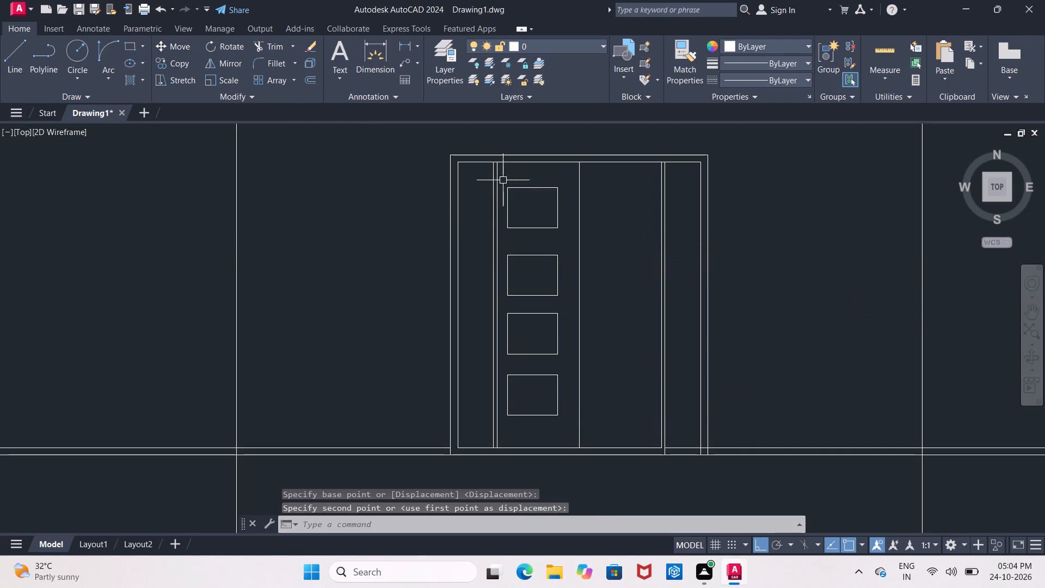
Copy the column of four rectangles about 2'-1" horizontally onto the right door leaf.
click(501, 180)
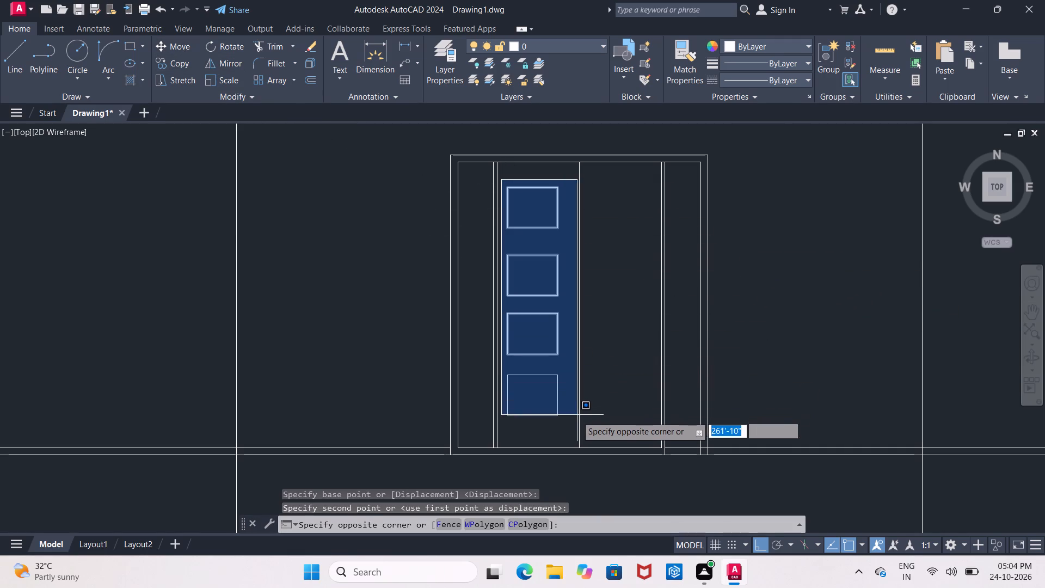
click(575, 420)
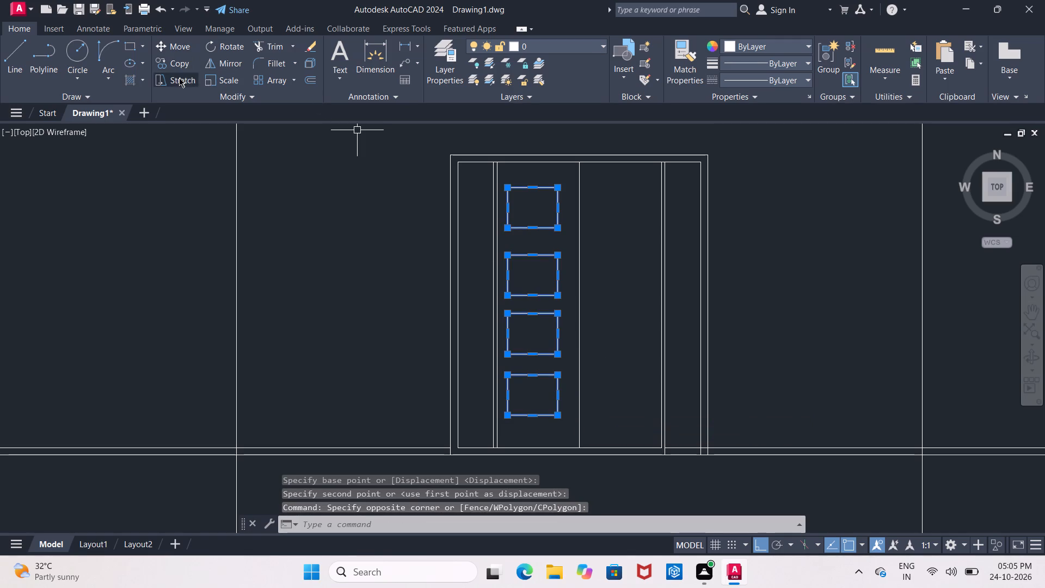
click(179, 69)
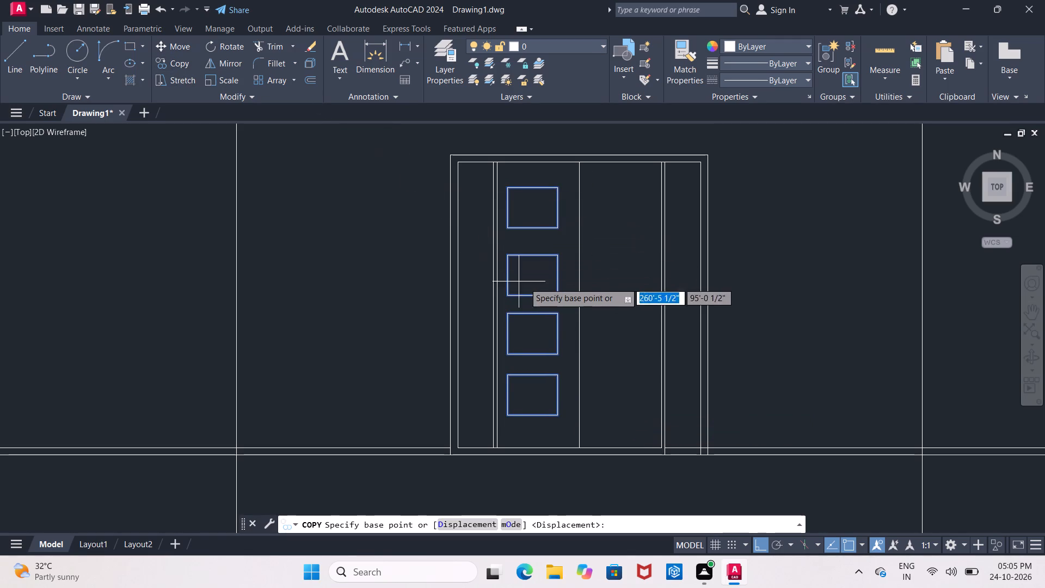
click(529, 279)
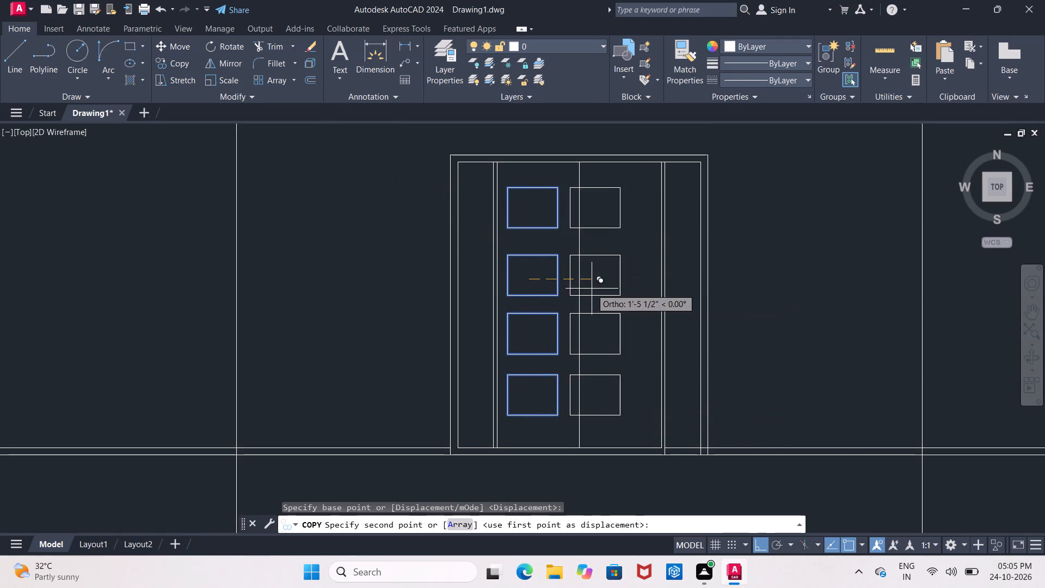
click(620, 290)
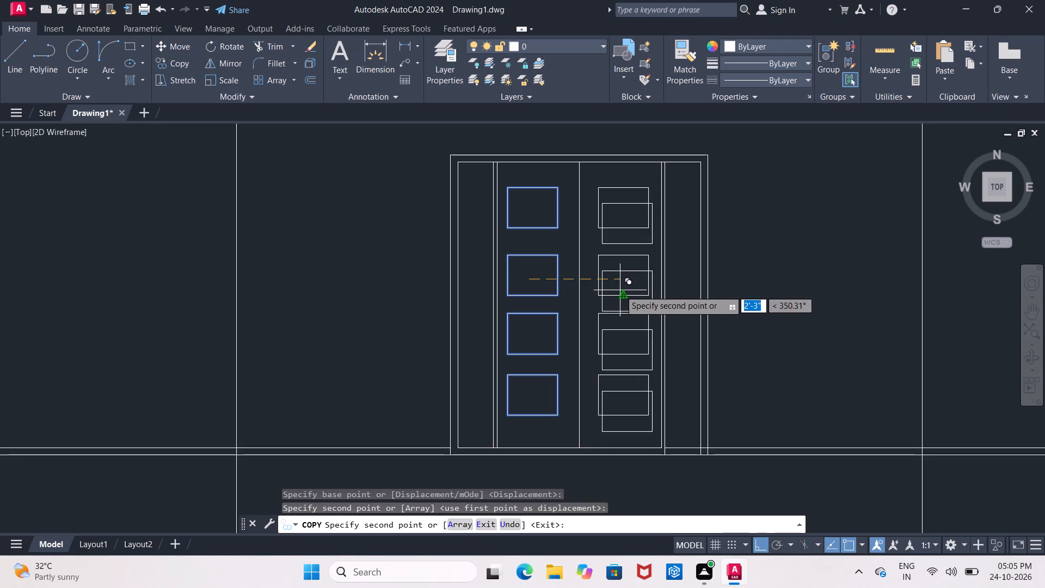
key(Escape)
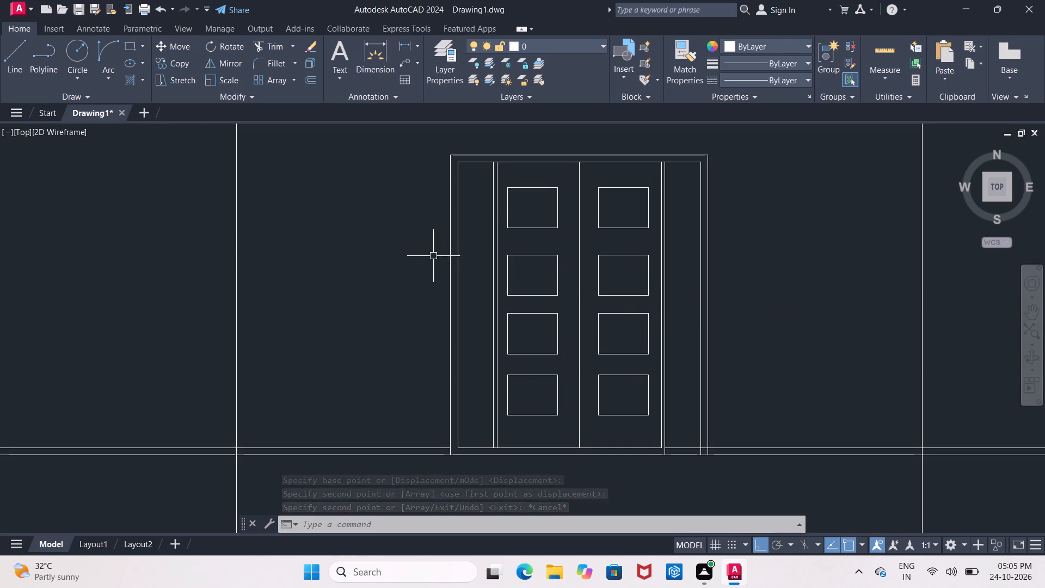
Offset the lower of the two floor lines at the door's base 4" downward.
middle_drag(405, 277, 488, 307)
scroll(488, 307, down, 1)
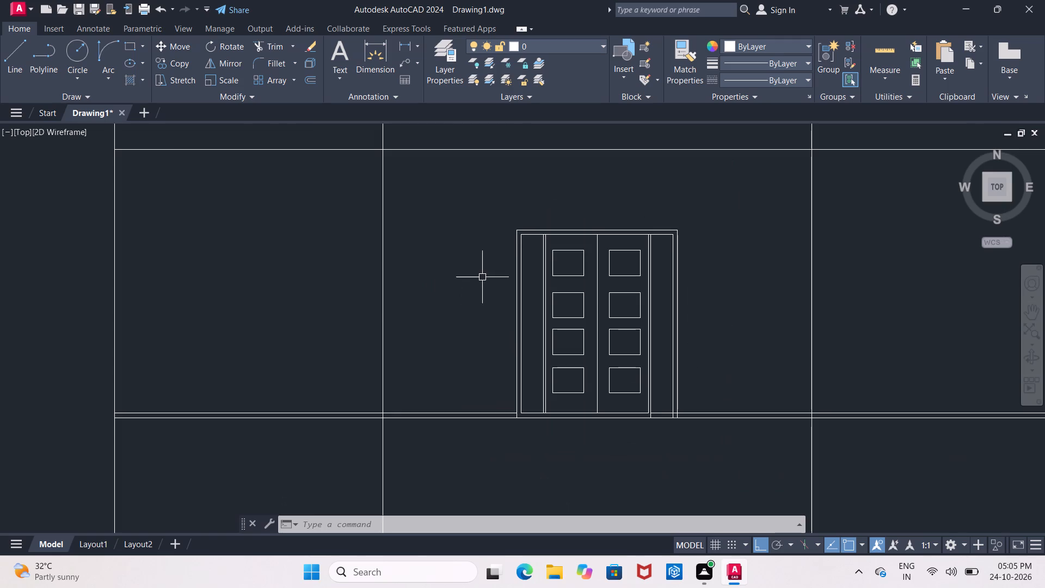
middle_drag(482, 277, 471, 348)
scroll(472, 342, down, 1)
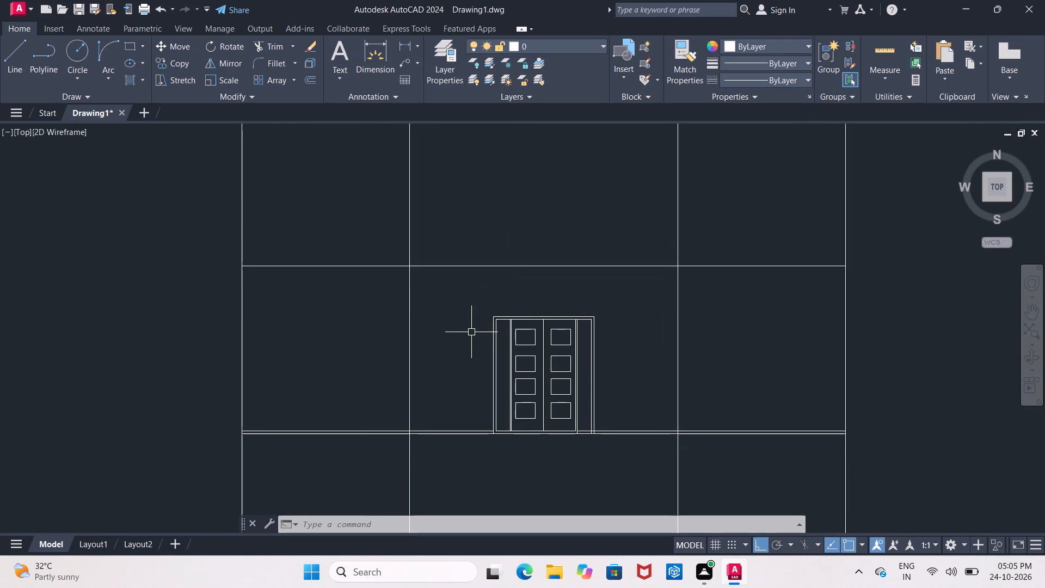
middle_drag(462, 307, 461, 333)
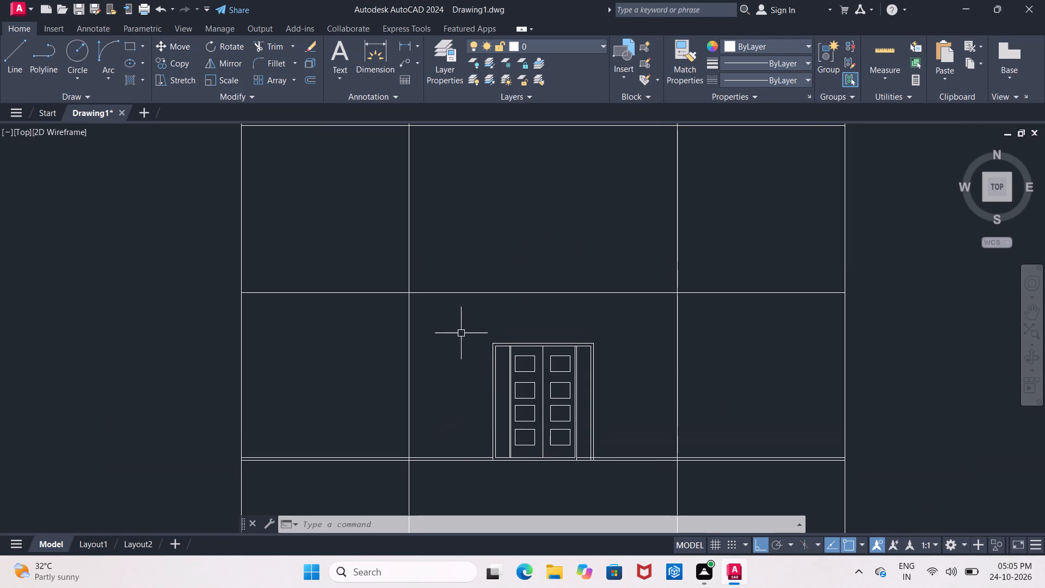
scroll(467, 323, down, 2)
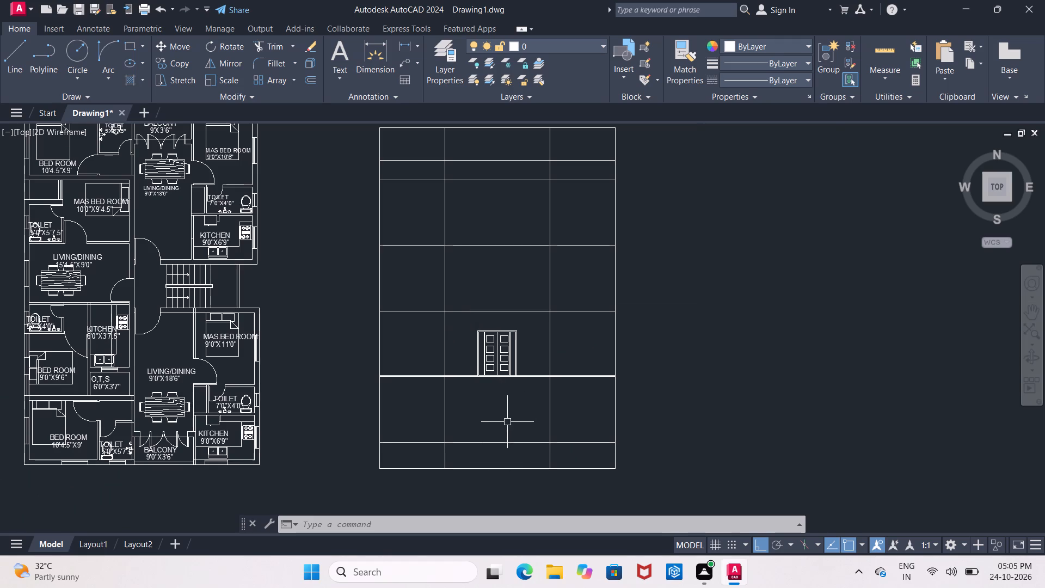
scroll(500, 393, up, 2)
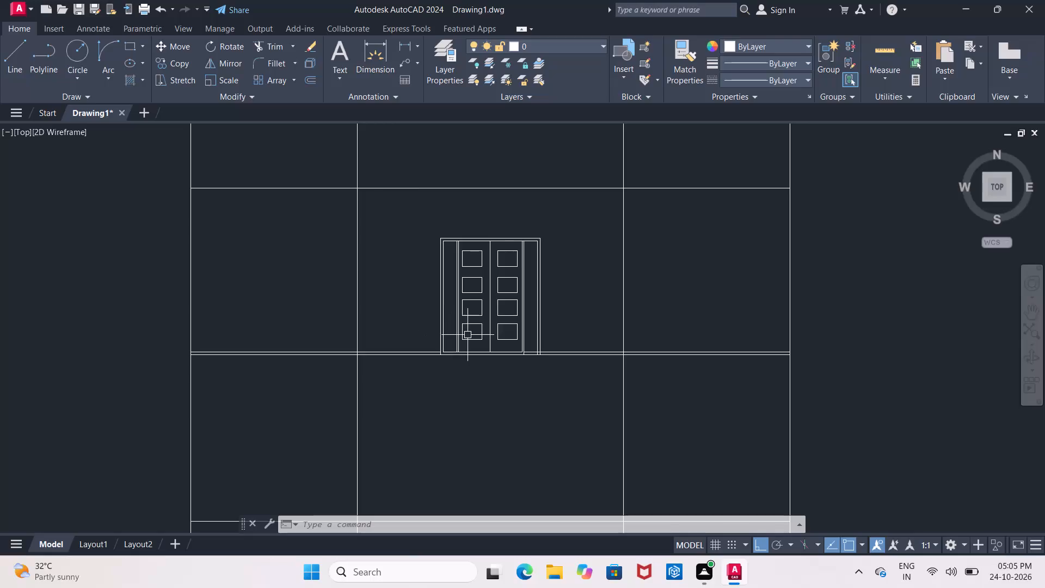
scroll(468, 334, up, 2)
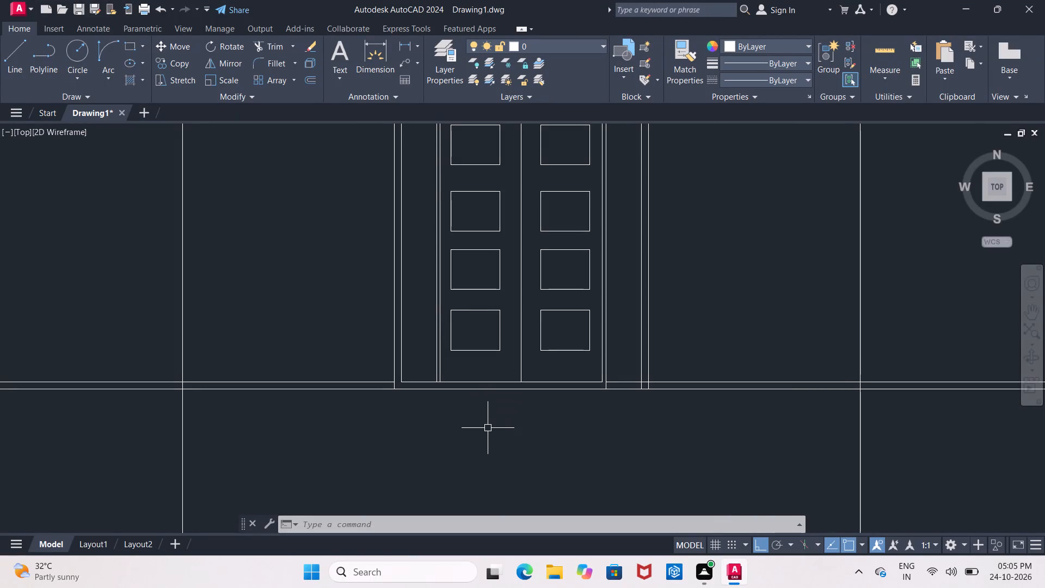
key(o)
key(Return)
key(4)
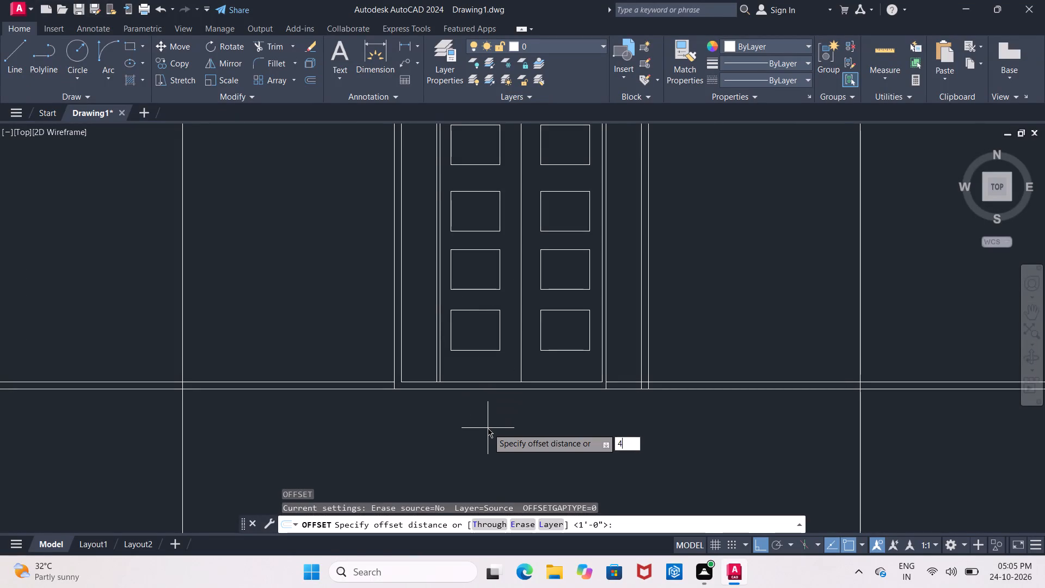
key(shift+quotedbl)
key(Return)
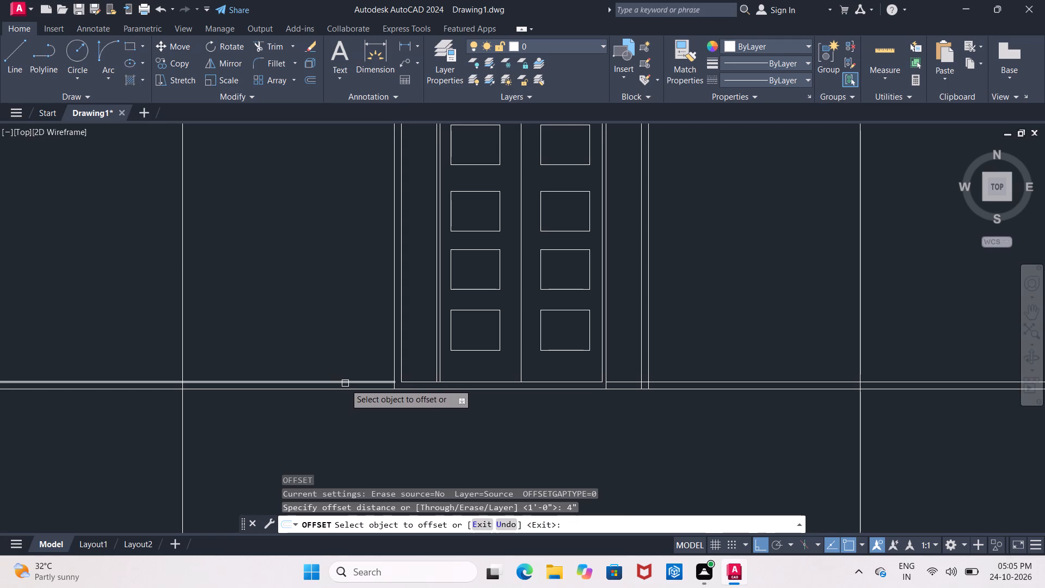
click(345, 388)
click(346, 412)
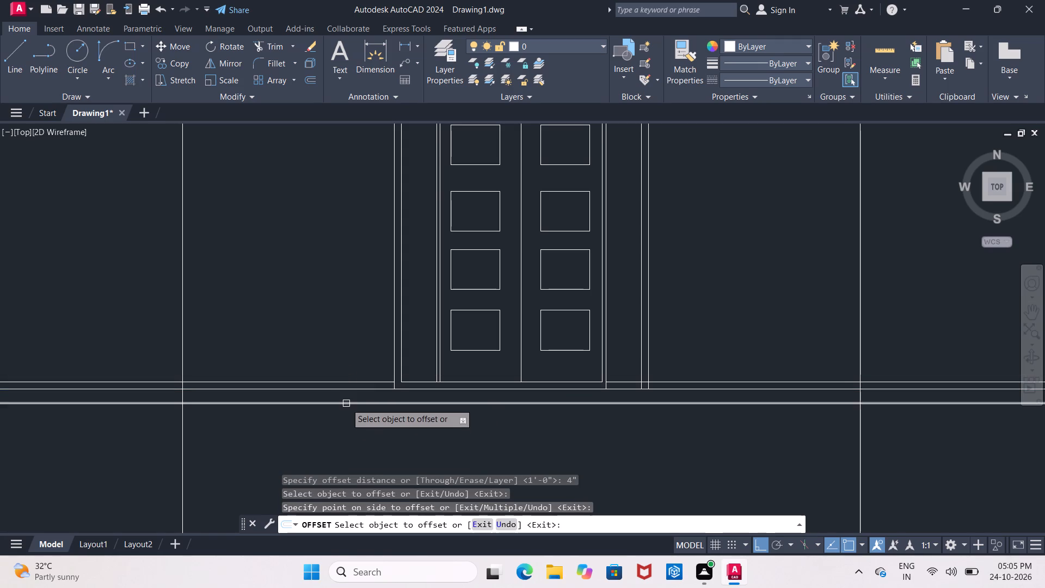
Offset the newest lowest floor line under the door another 4" downward.
click(346, 403)
click(347, 434)
Offset the floor line directly above the door 4" upward three times in succession, forming a band of four lines.
middle_drag(339, 431, 432, 387)
scroll(432, 387, down, 1)
middle_drag(432, 387, 432, 418)
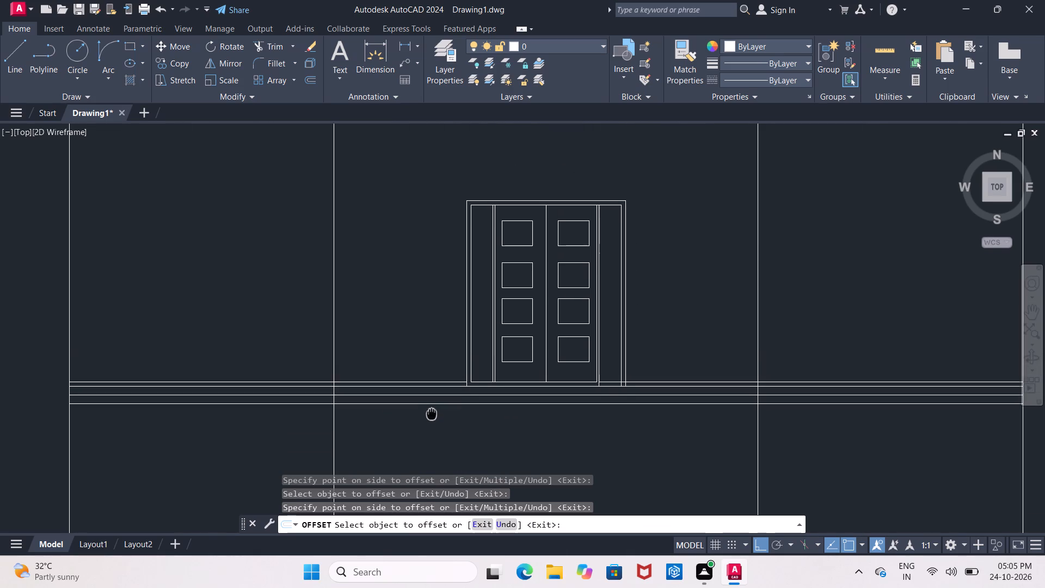
middle_drag(432, 418, 432, 423)
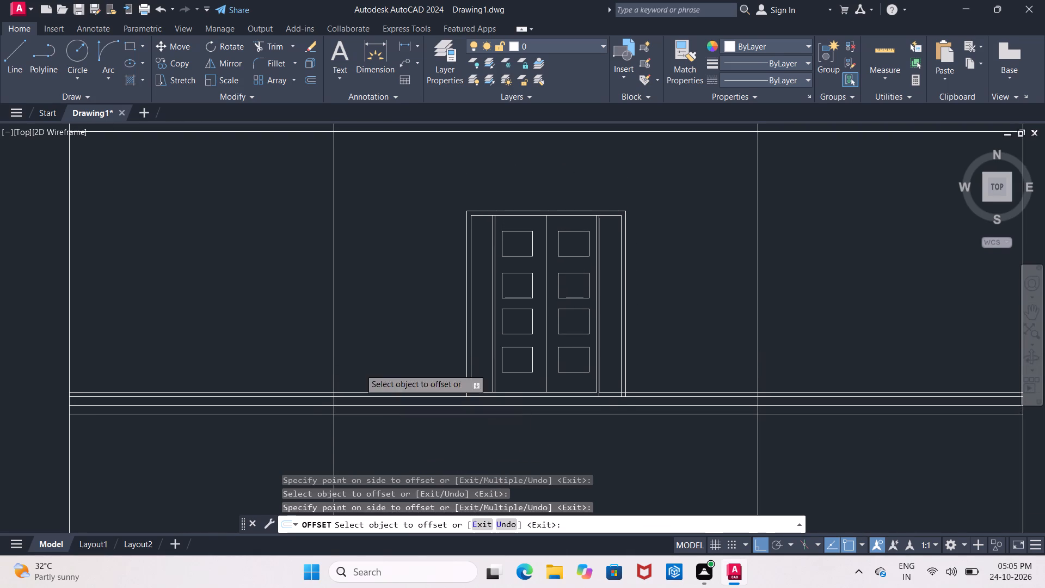
middle_drag(329, 333, 322, 388)
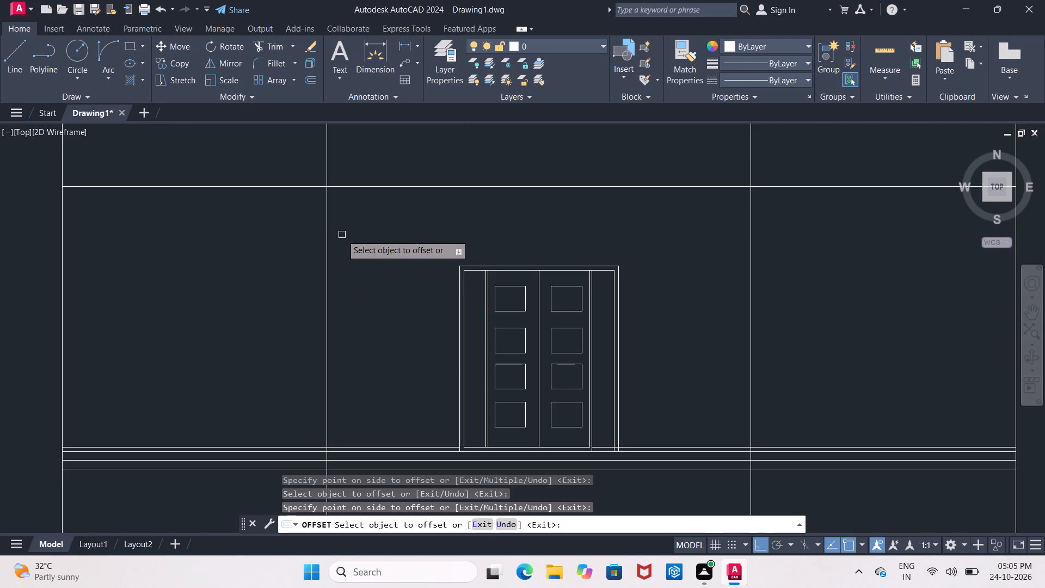
middle_drag(365, 252, 358, 323)
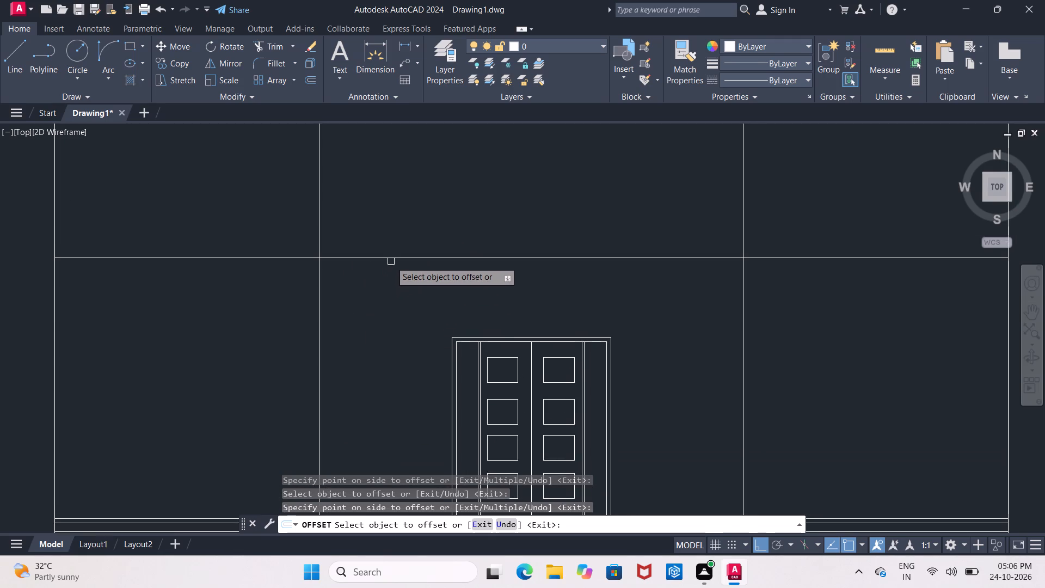
click(391, 258)
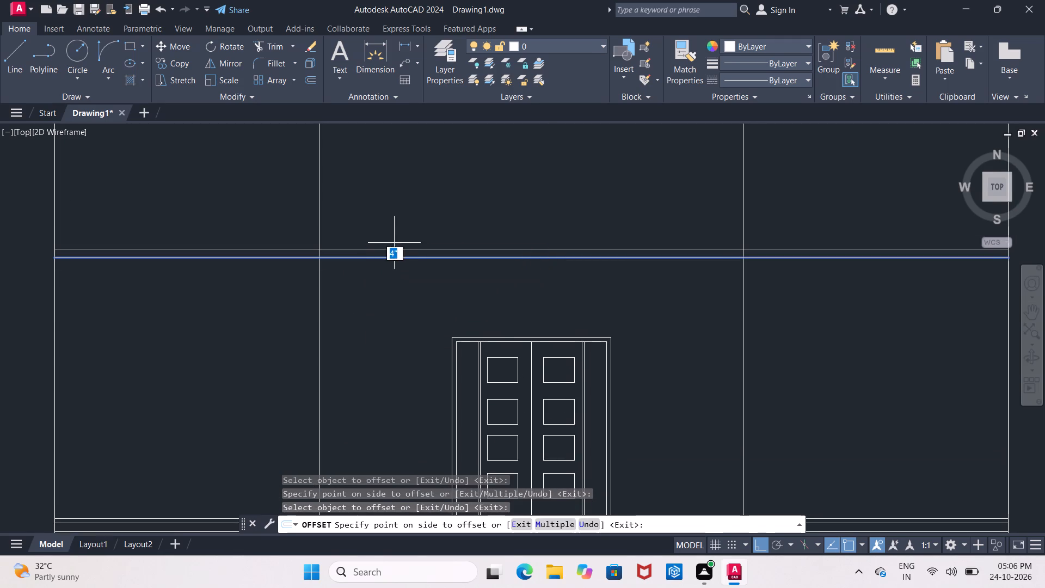
click(396, 232)
click(395, 248)
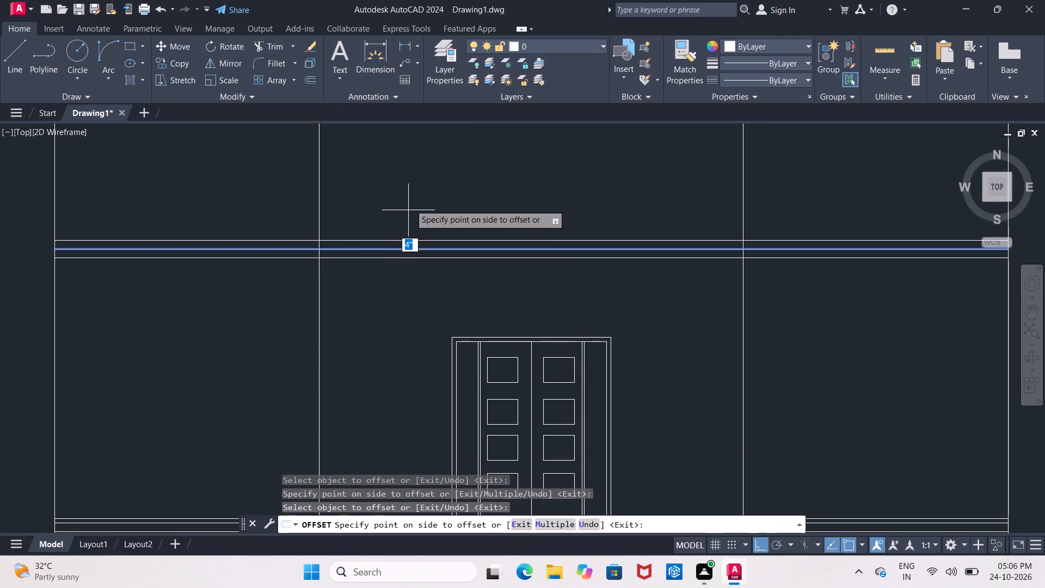
click(410, 204)
click(407, 237)
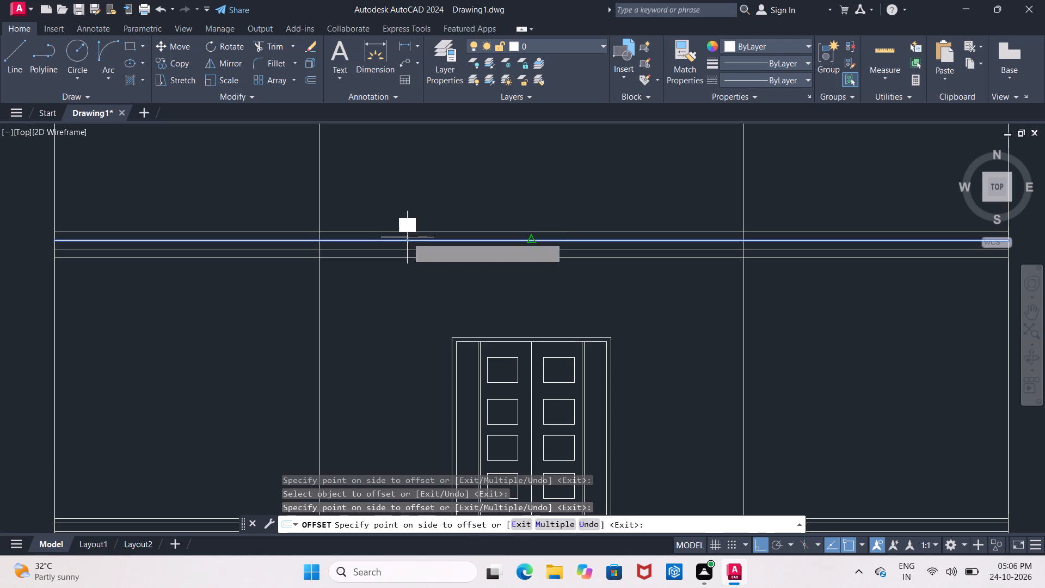
click(411, 222)
Offset the second floor line above the door 4" upward three times in succession, forming another four-line band.
middle_drag(414, 228, 415, 276)
scroll(415, 276, down, 2)
scroll(413, 257, up, 1)
middle_drag(413, 257, 414, 273)
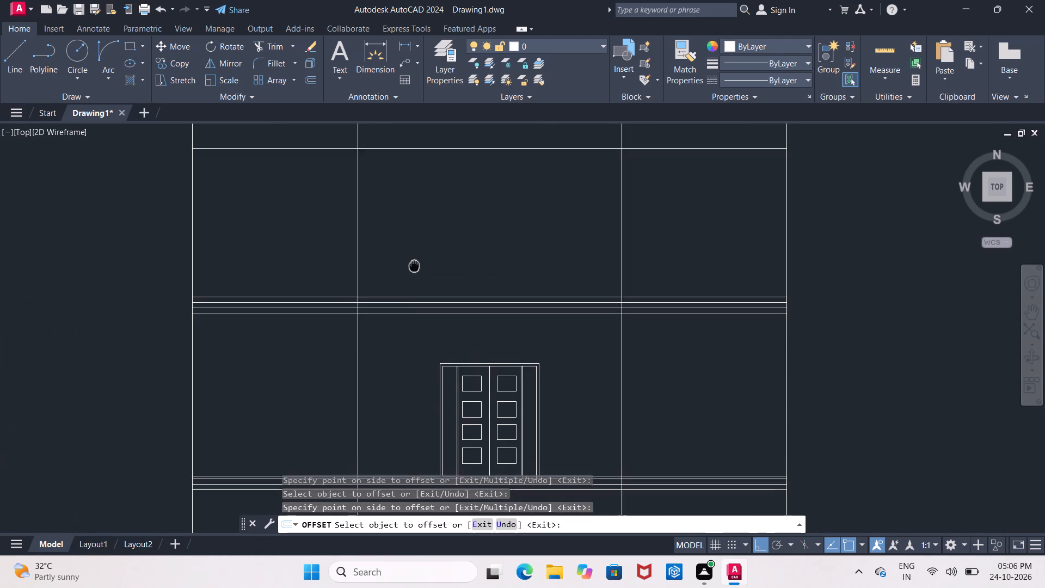
middle_drag(414, 273, 424, 339)
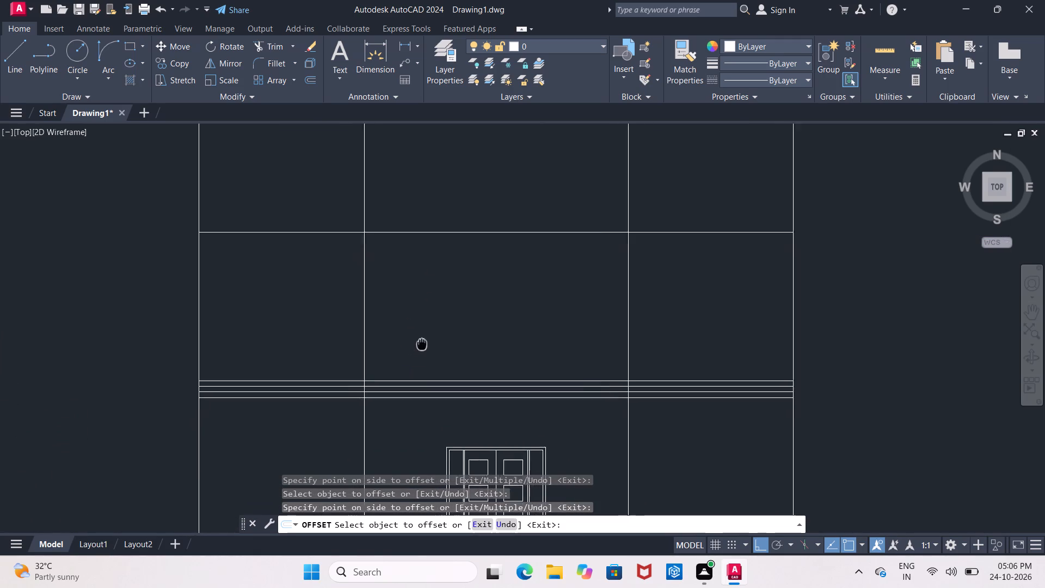
middle_drag(424, 339, 427, 334)
scroll(427, 334, down, 2)
middle_drag(460, 284, 451, 340)
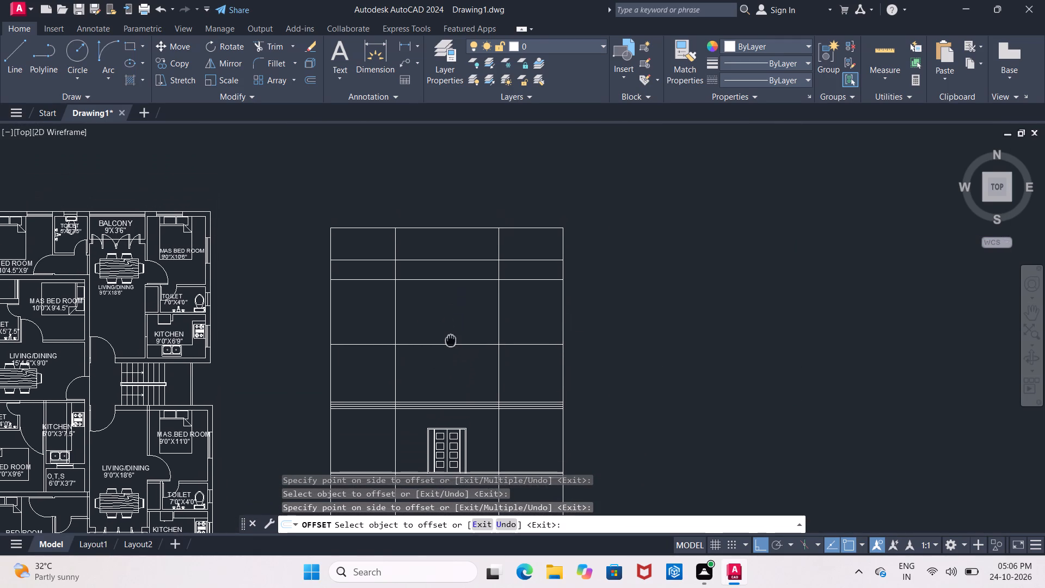
middle_drag(451, 340, 451, 342)
scroll(443, 347, up, 2)
click(443, 347)
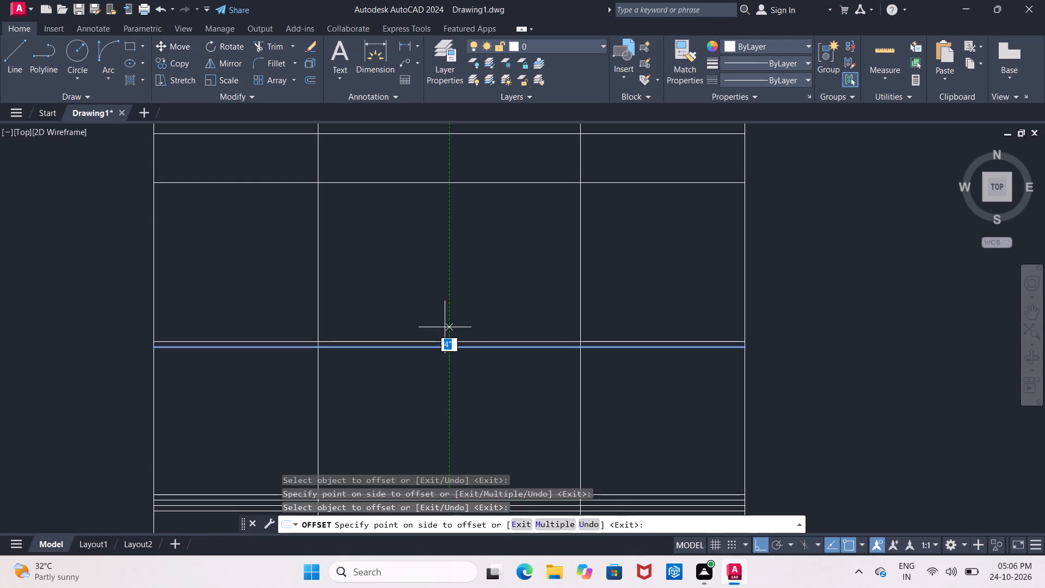
click(445, 327)
click(436, 339)
click(438, 315)
click(433, 332)
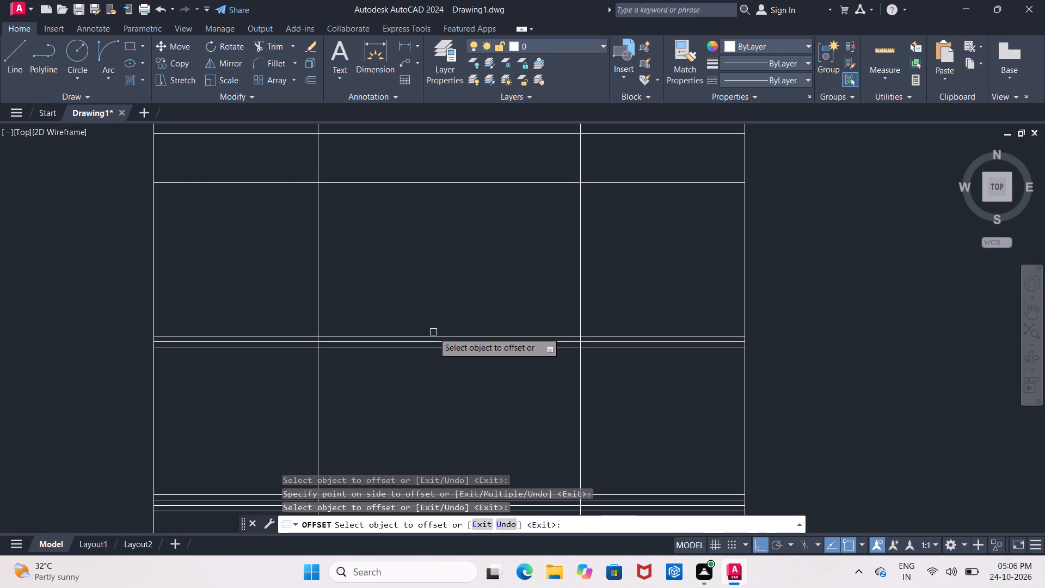
click(432, 336)
click(433, 318)
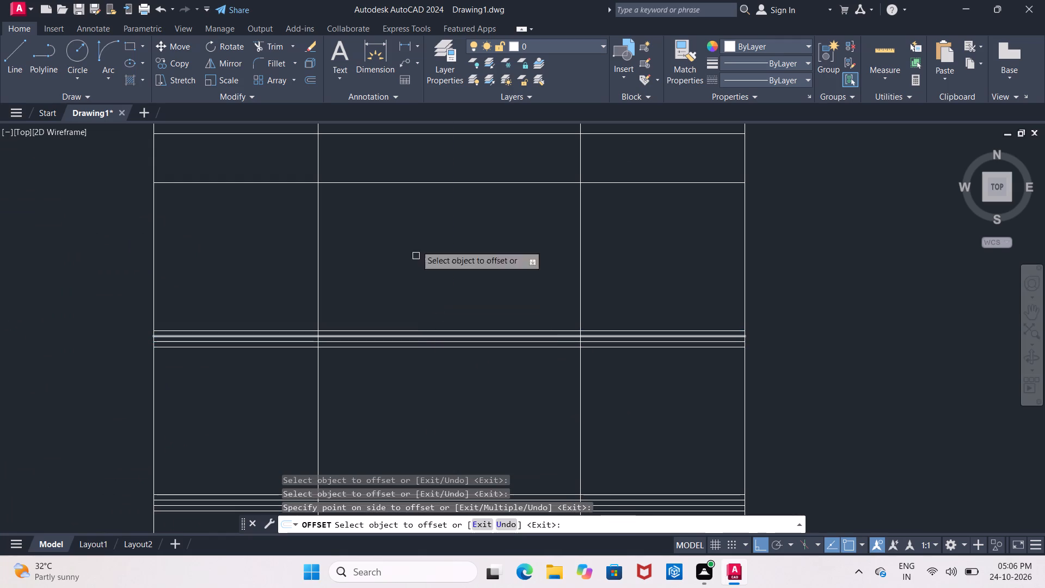
Offset the third floor line above the door 4" downward three times in succession, forming a four-line band, and end the Offset.
click(435, 182)
click(432, 216)
middle_drag(433, 222, 428, 338)
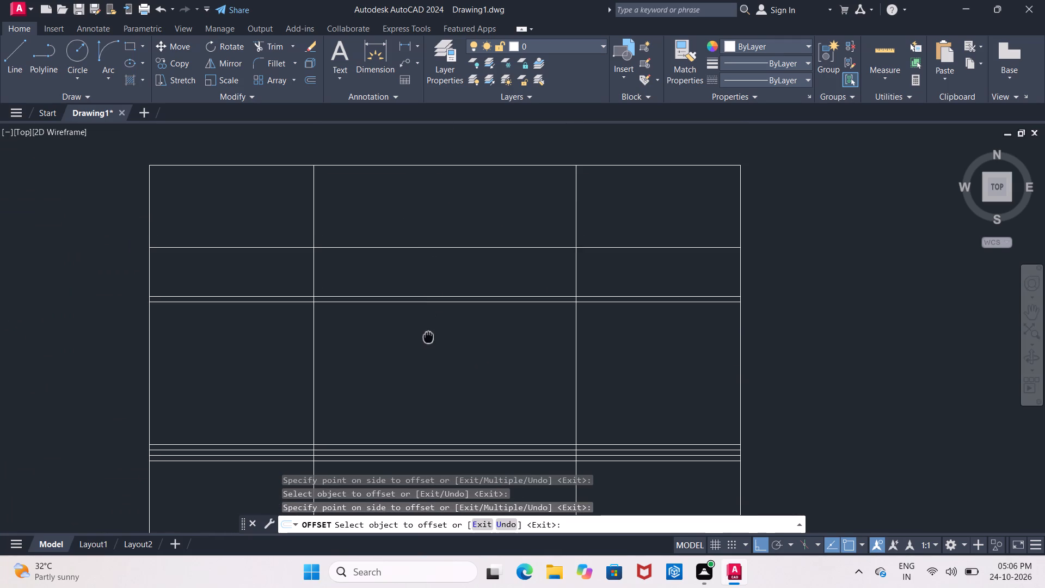
middle_drag(428, 338, 428, 339)
drag(416, 304, 416, 309)
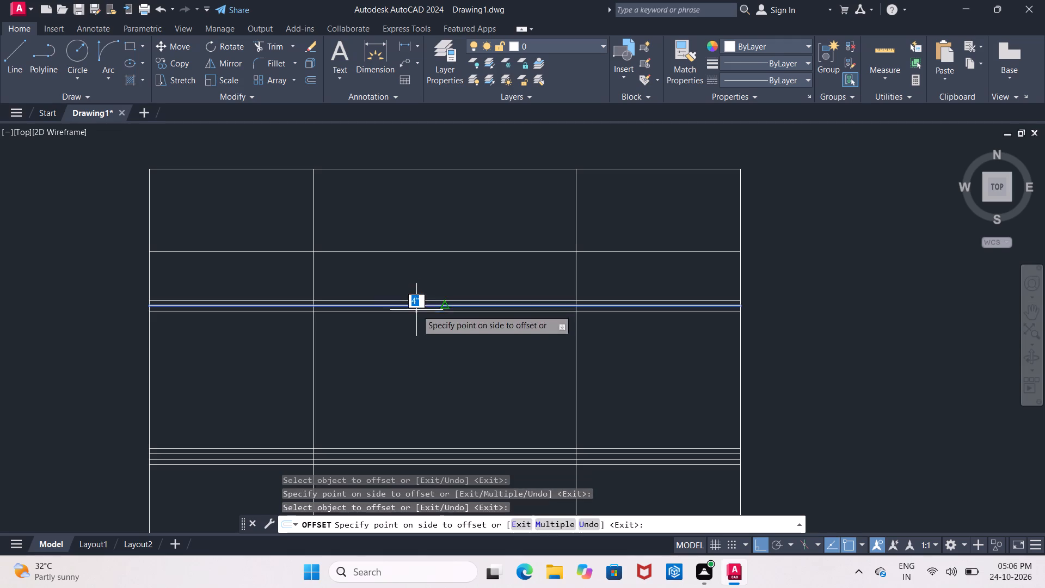
click(416, 317)
click(417, 313)
click(416, 329)
middle_drag(409, 334, 417, 307)
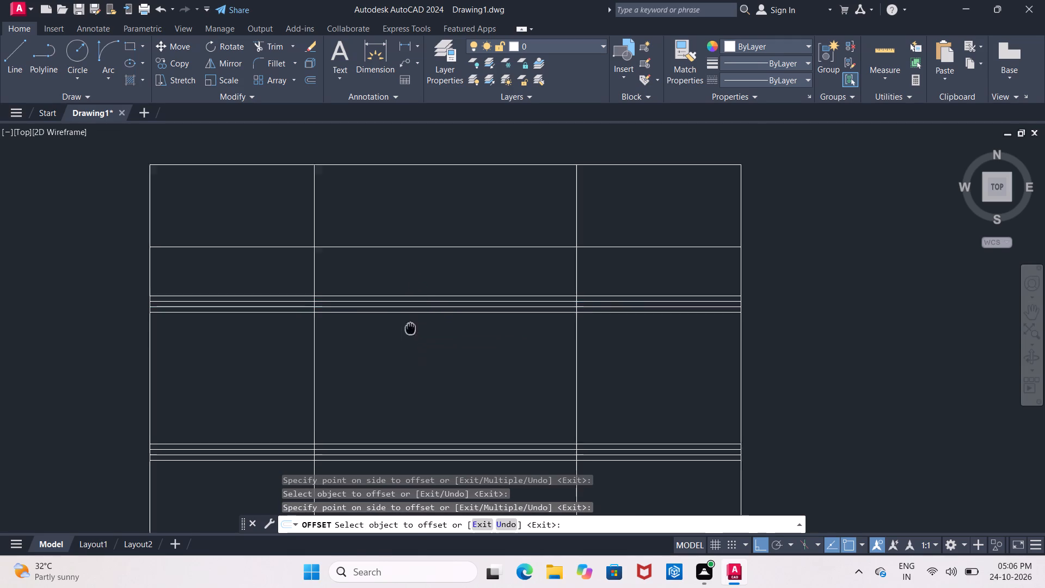
middle_drag(417, 307, 427, 274)
scroll(427, 274, down, 1)
middle_drag(423, 290, 431, 266)
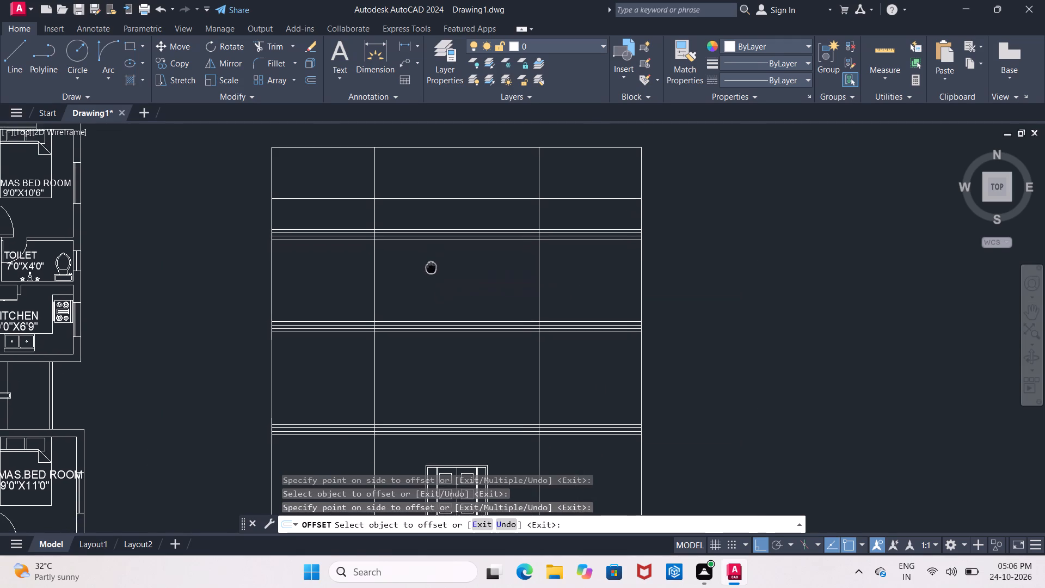
middle_drag(431, 266, 431, 268)
scroll(319, 246, up, 2)
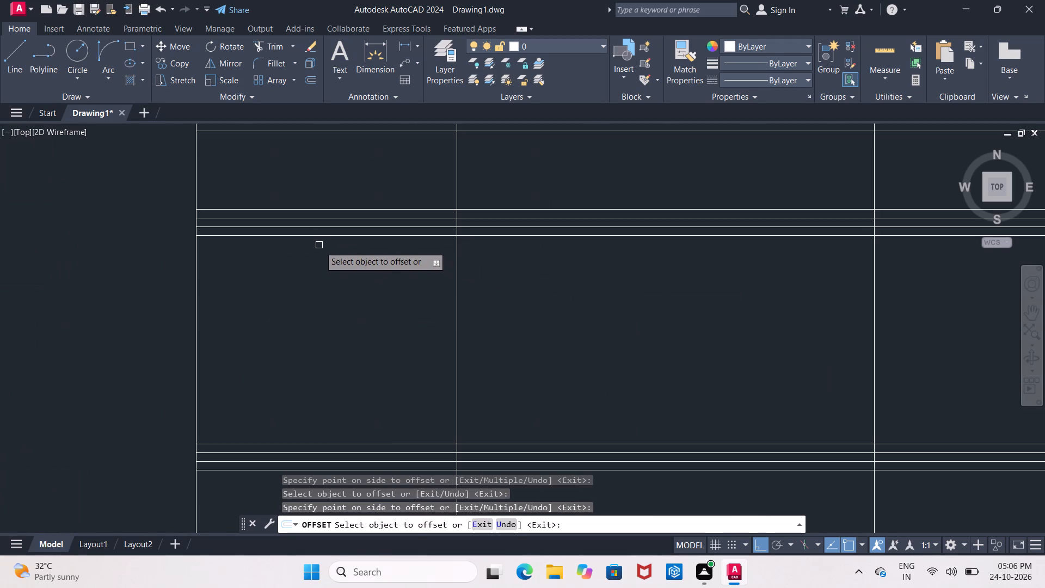
middle_drag(320, 246, 322, 298)
key(Escape)
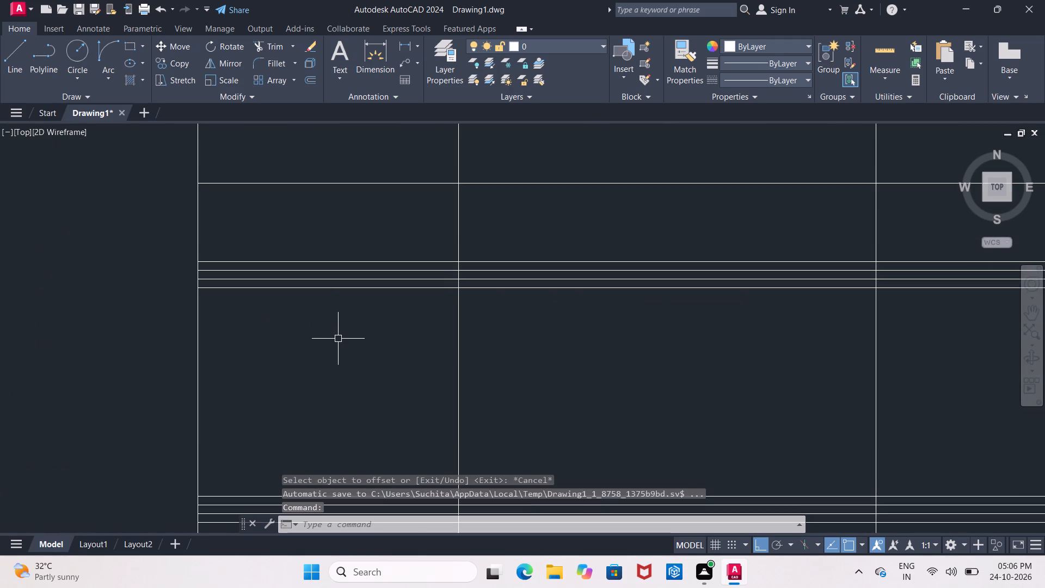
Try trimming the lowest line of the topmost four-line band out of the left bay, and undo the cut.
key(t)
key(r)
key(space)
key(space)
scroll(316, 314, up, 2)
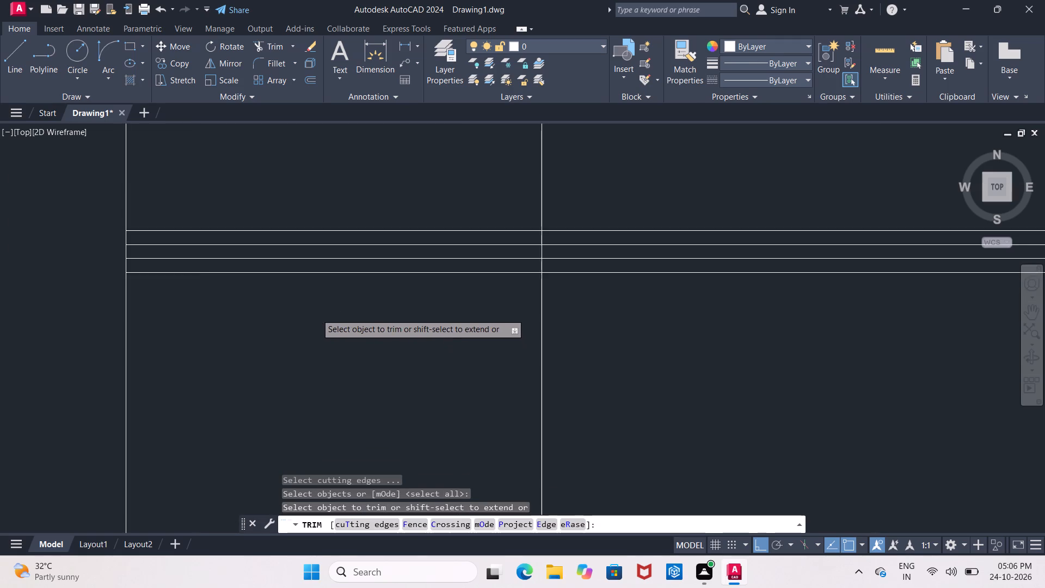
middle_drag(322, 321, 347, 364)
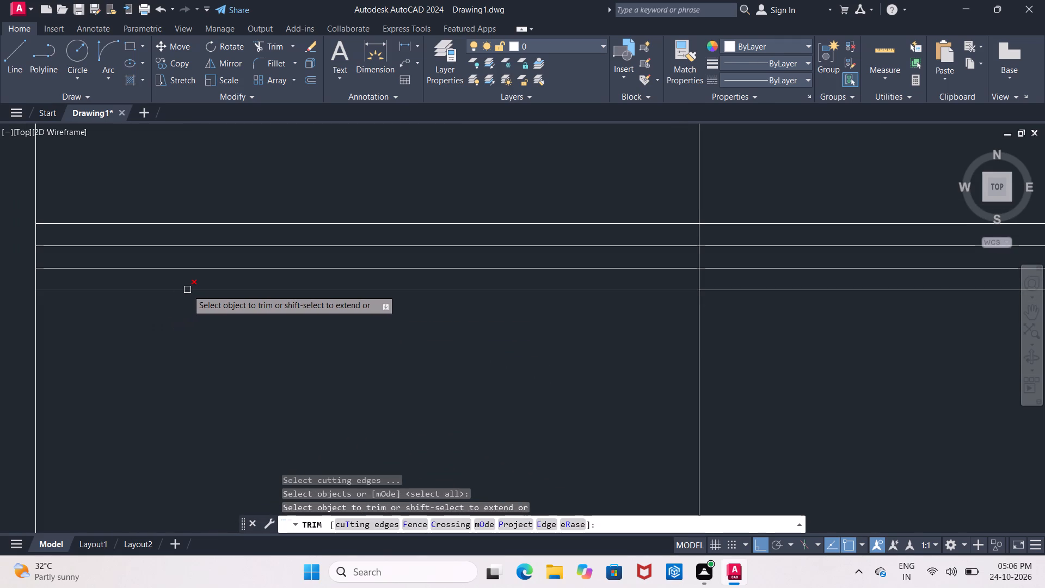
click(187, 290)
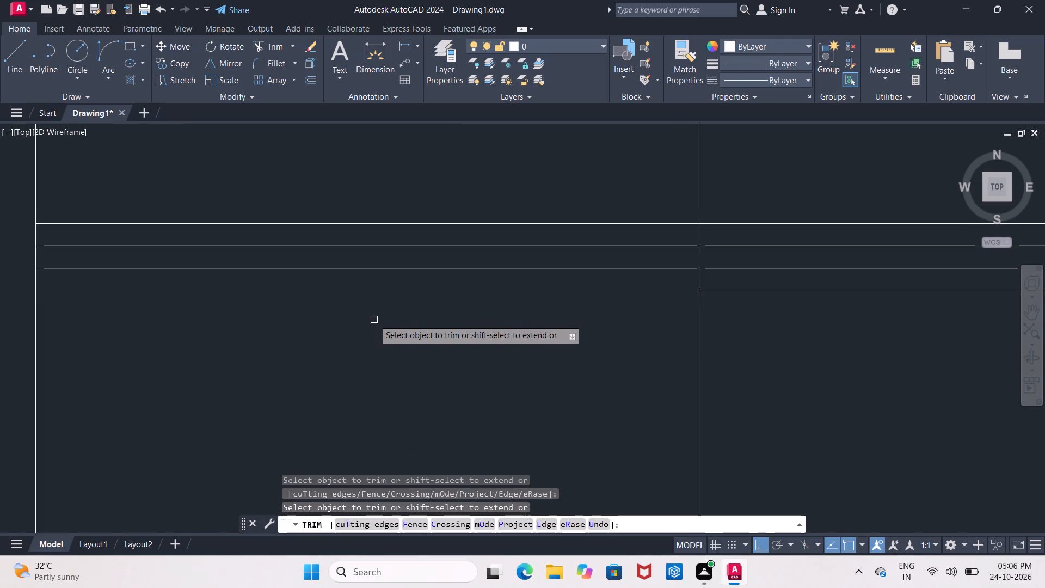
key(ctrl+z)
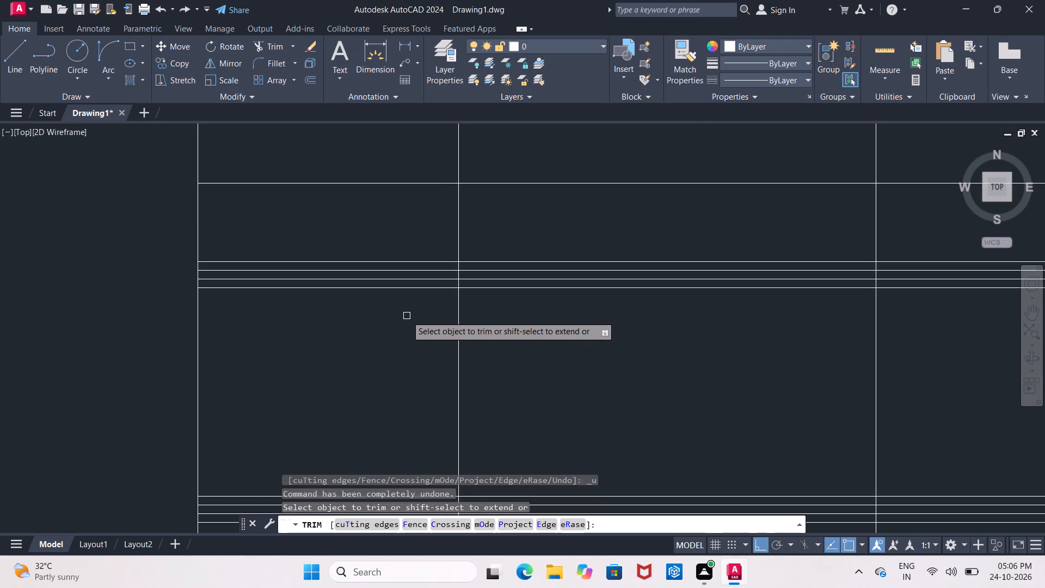
Trim the upper two lines of the topmost four-line band out of the left bay.
scroll(407, 316, up, 1)
middle_drag(407, 316, 397, 354)
scroll(396, 345, up, 1)
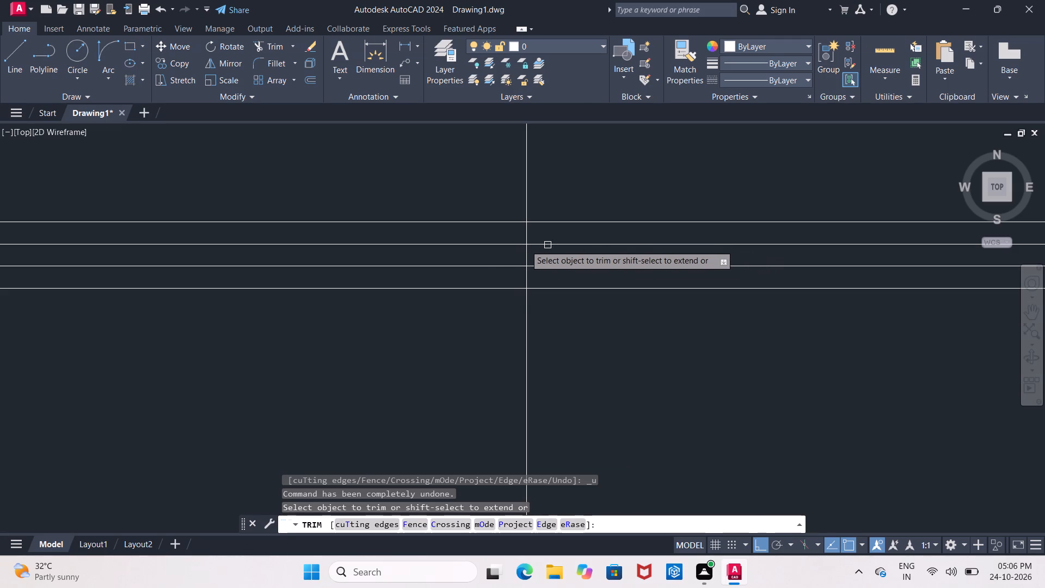
click(483, 243)
middle_drag(441, 329, 441, 352)
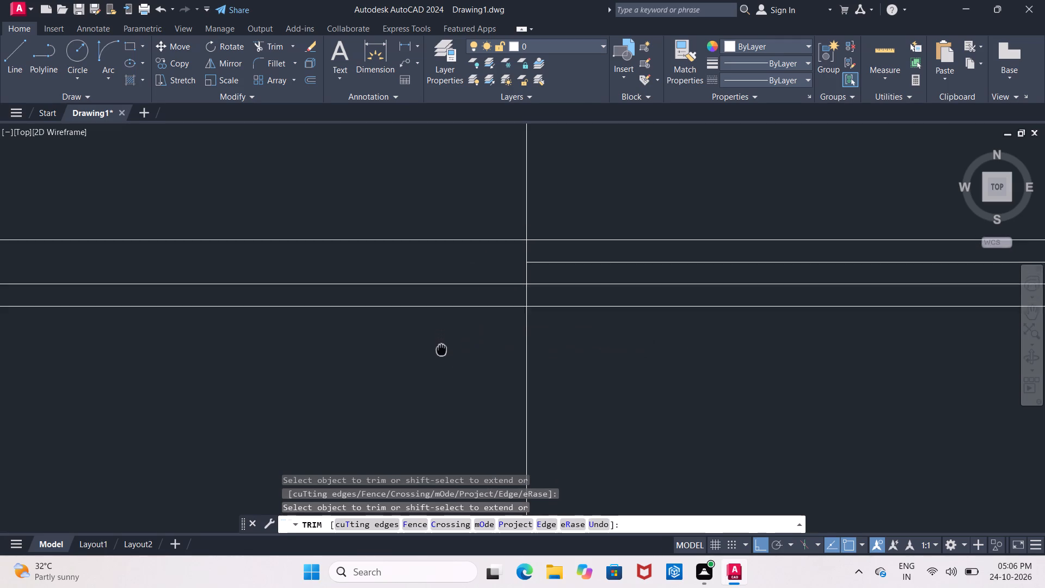
middle_drag(441, 352, 440, 357)
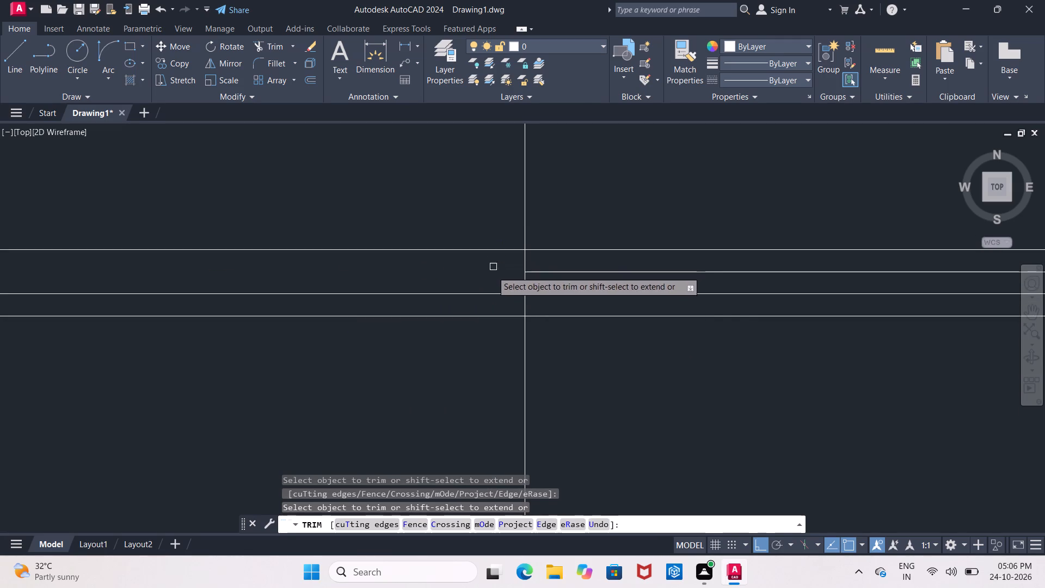
scroll(539, 307, down, 2)
middle_click(615, 340)
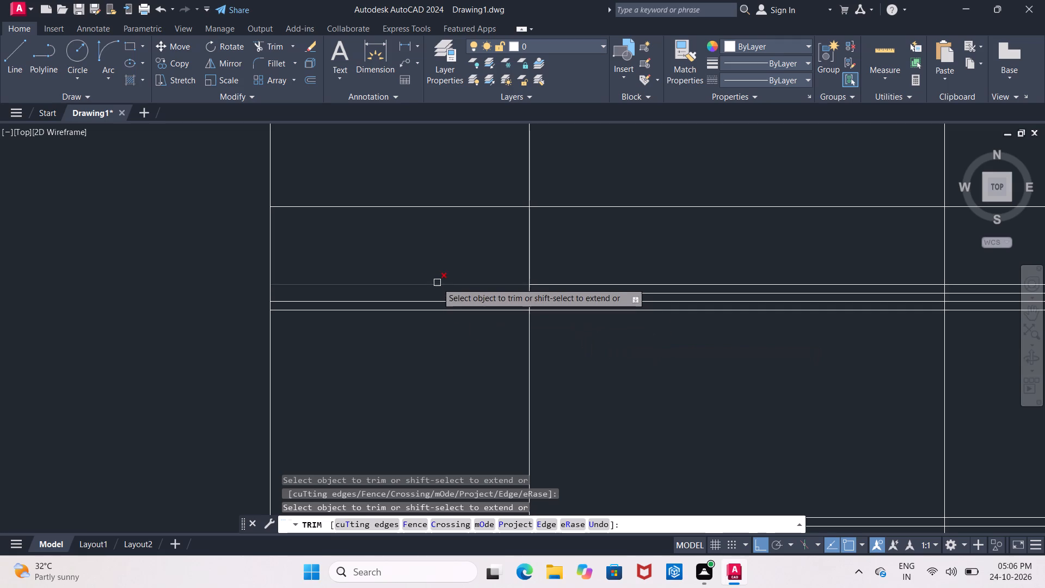
click(437, 283)
middle_drag(620, 346, 335, 310)
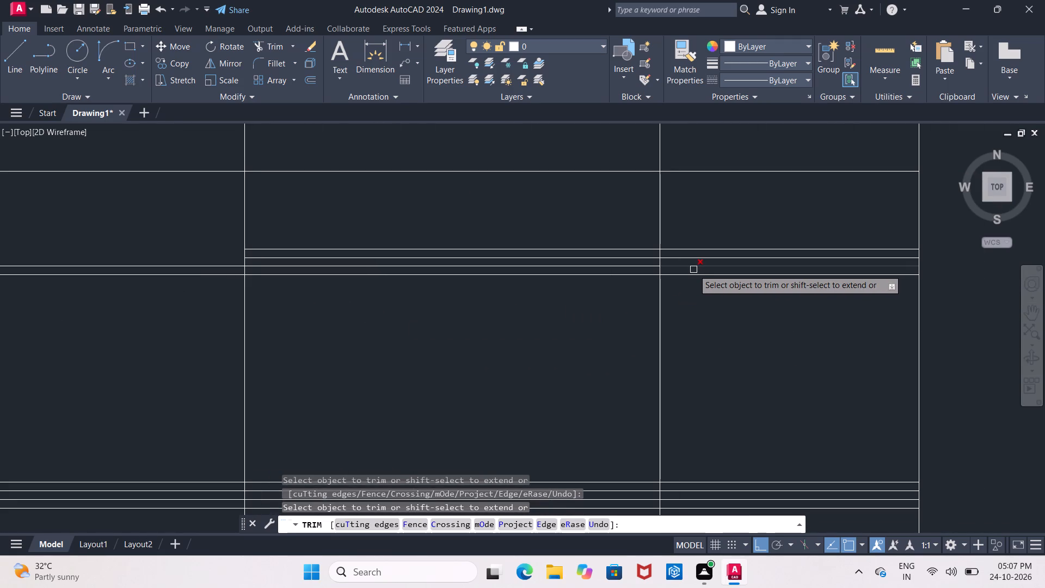
Trim all four floor bands and the single line above the topmost band out of the elevation's right bay.
click(712, 224)
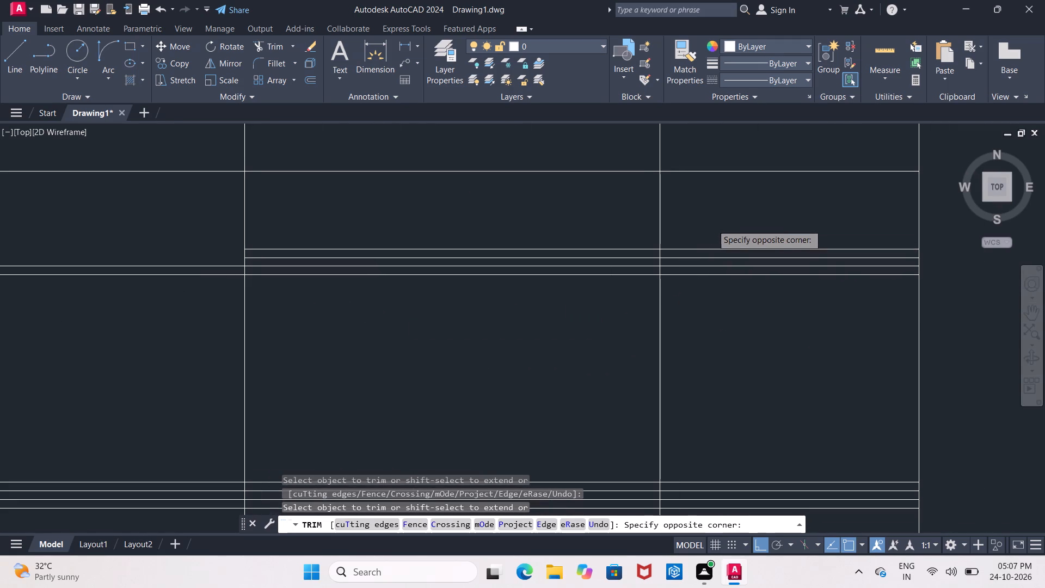
drag(711, 229, 712, 252)
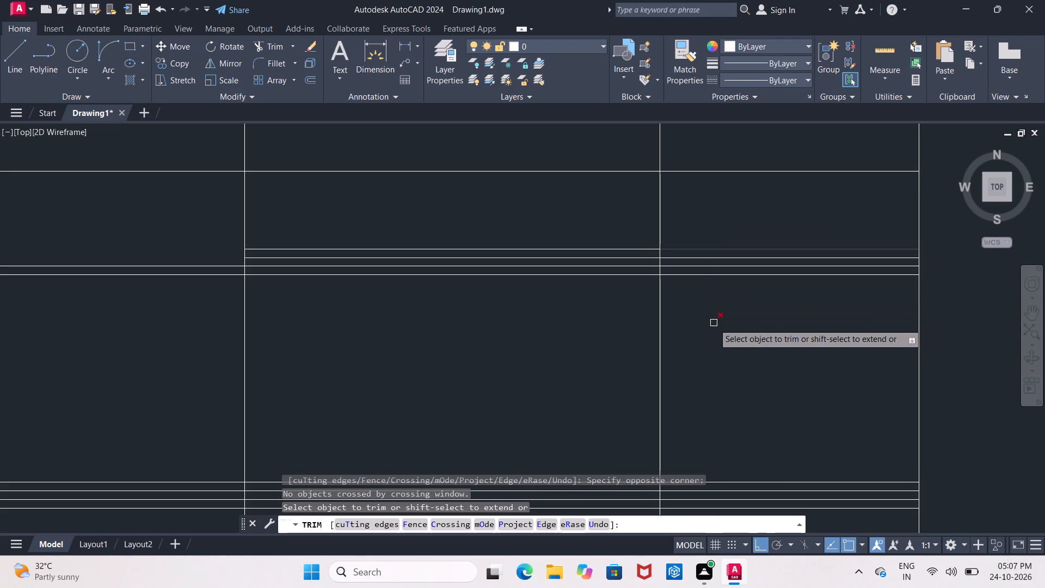
click(717, 233)
middle_drag(741, 323, 735, 250)
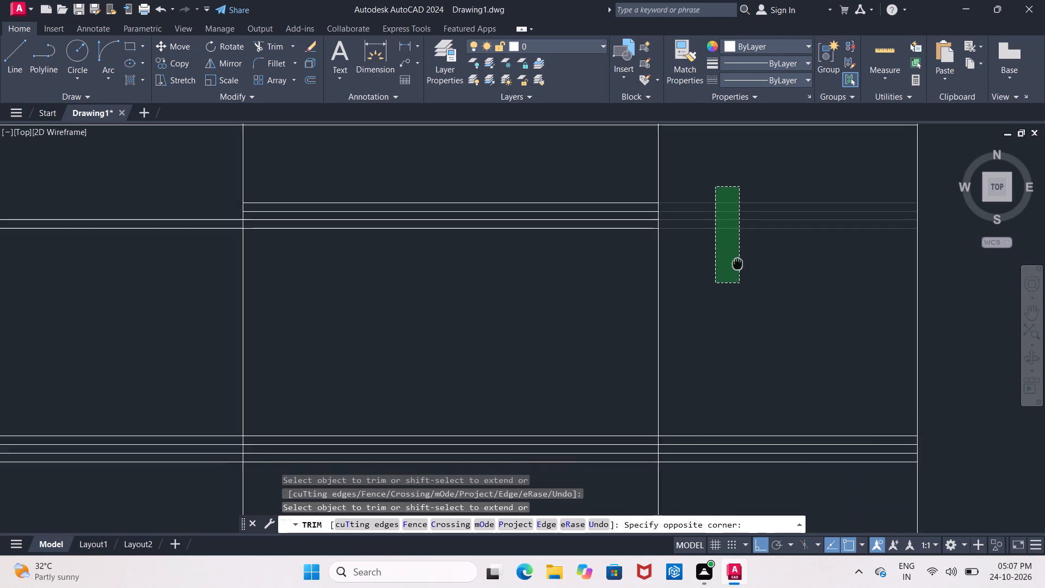
middle_drag(735, 250, 726, 205)
middle_drag(740, 384, 710, 255)
scroll(714, 264, down, 3)
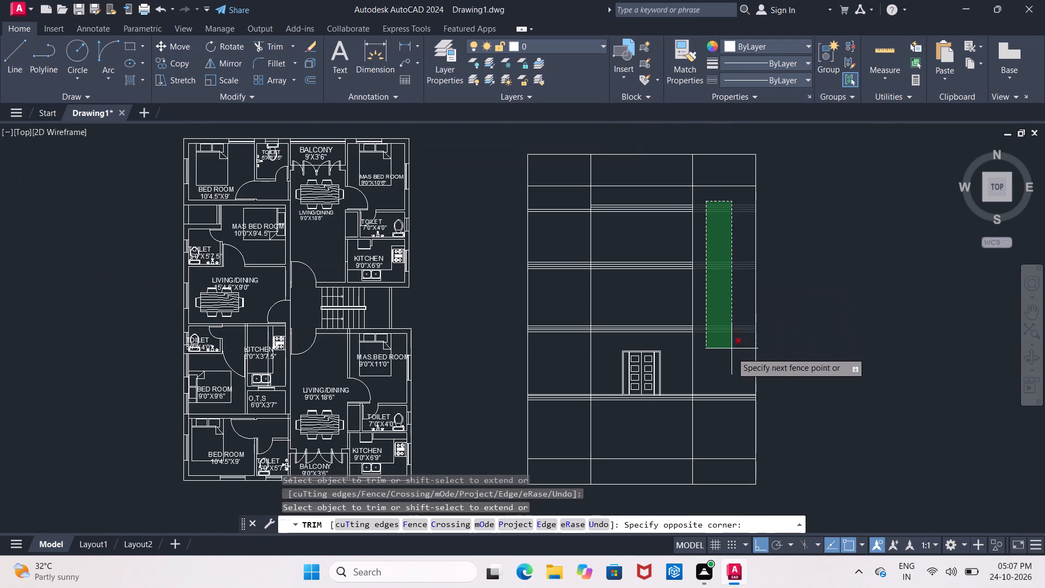
click(727, 408)
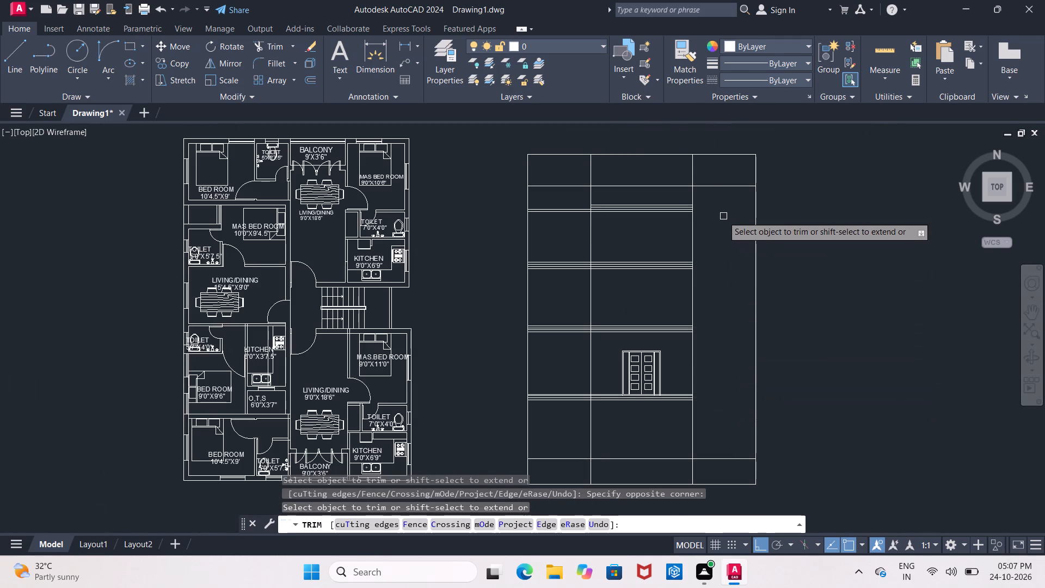
click(722, 187)
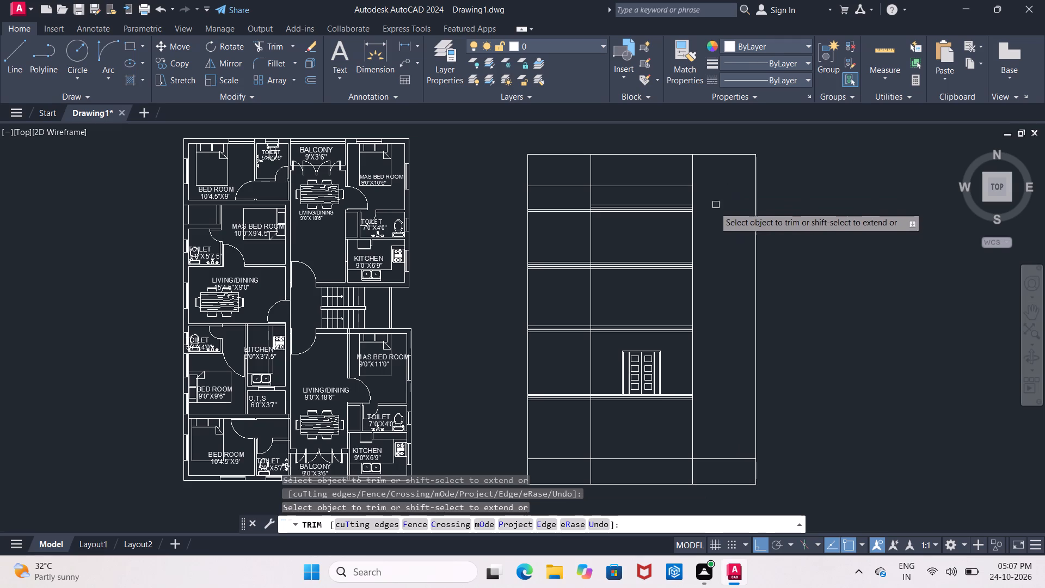
middle_drag(712, 215, 712, 252)
middle_drag(720, 269, 721, 199)
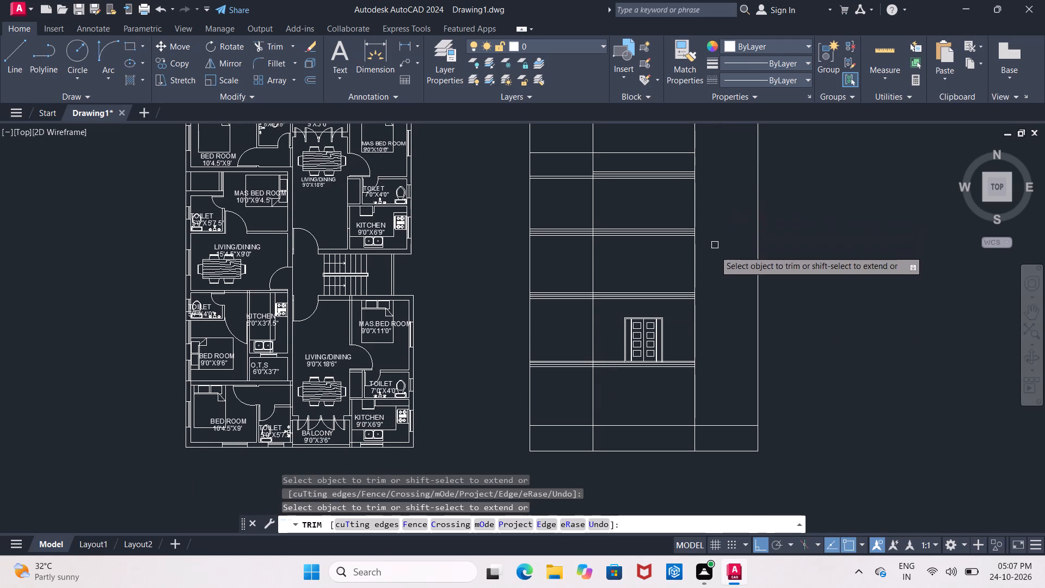
Trim the second-highest floor band: upper two lines out of the left bay, lowest line out of the door bay, plus adjoining bay-divider pieces.
middle_drag(564, 254, 568, 298)
scroll(568, 291, up, 1)
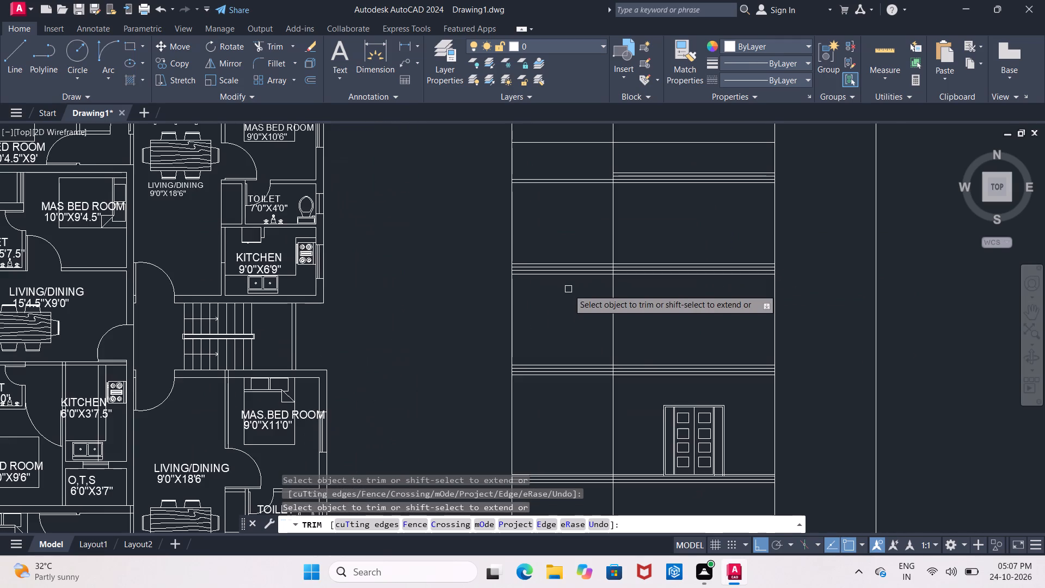
scroll(569, 287, up, 1)
middle_drag(569, 287, 569, 315)
scroll(569, 315, up, 2)
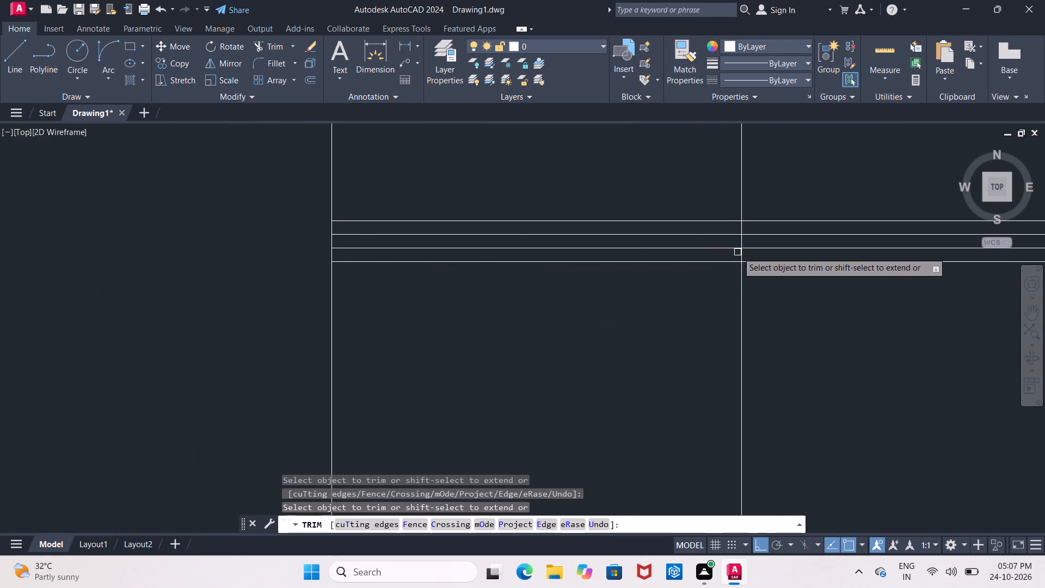
click(740, 225)
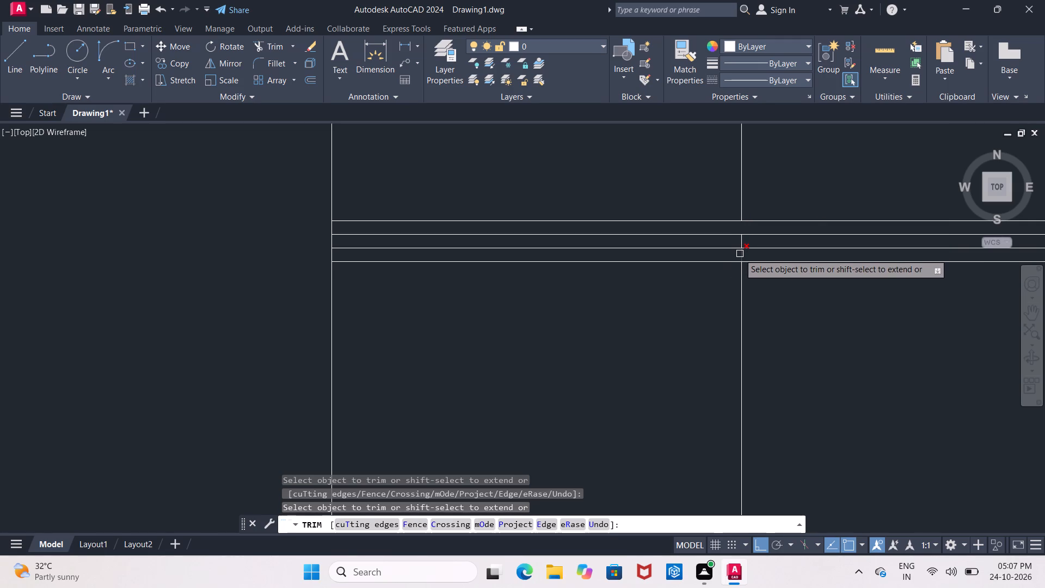
click(696, 233)
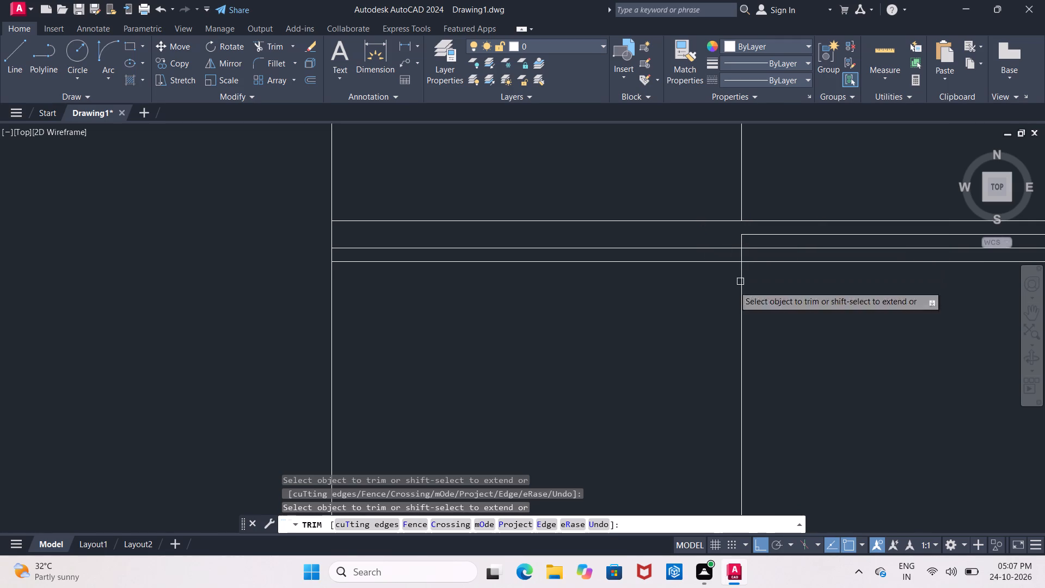
middle_drag(714, 282, 663, 323)
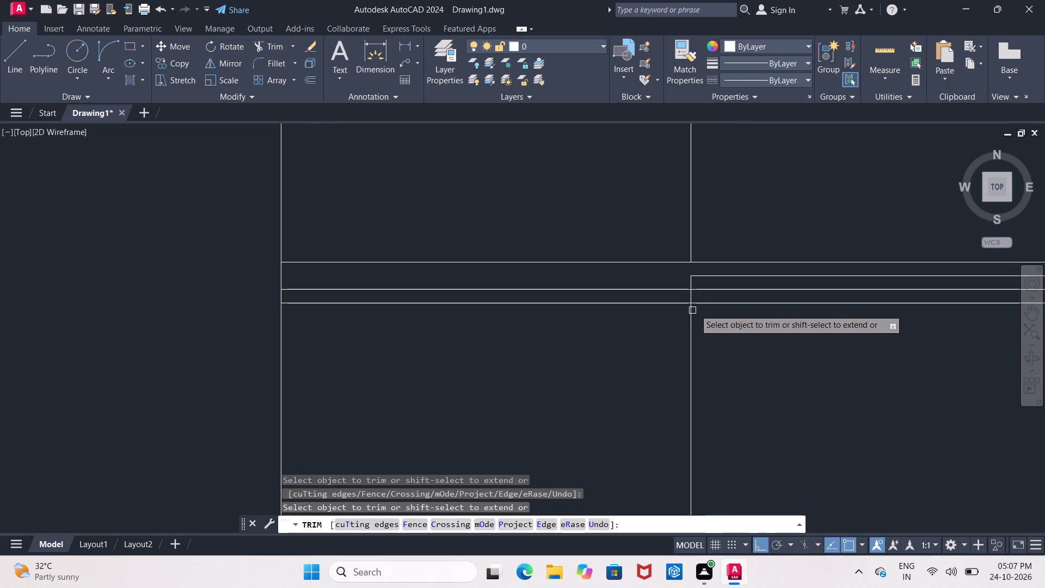
click(712, 305)
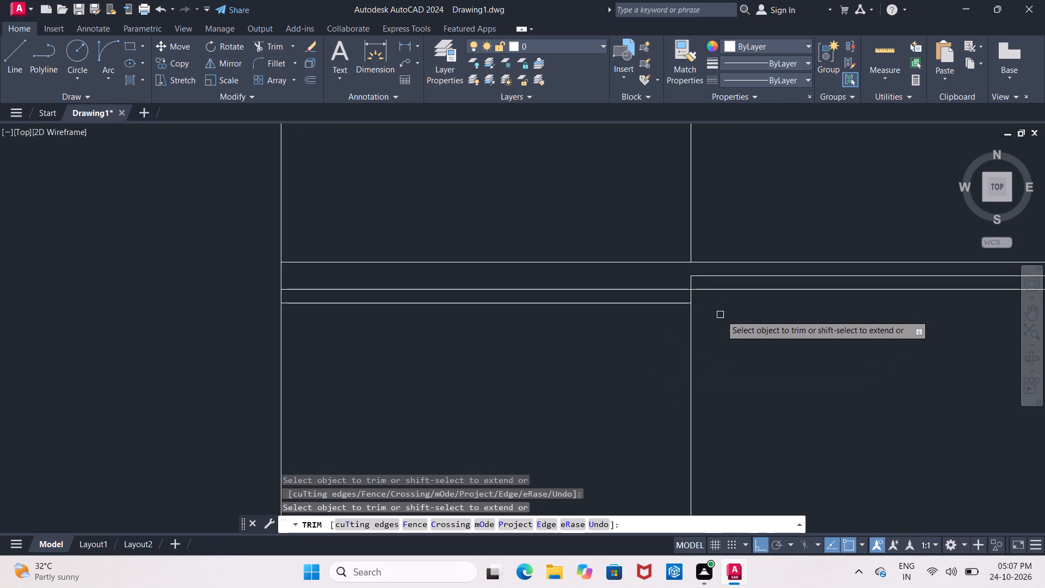
middle_drag(723, 323, 706, 363)
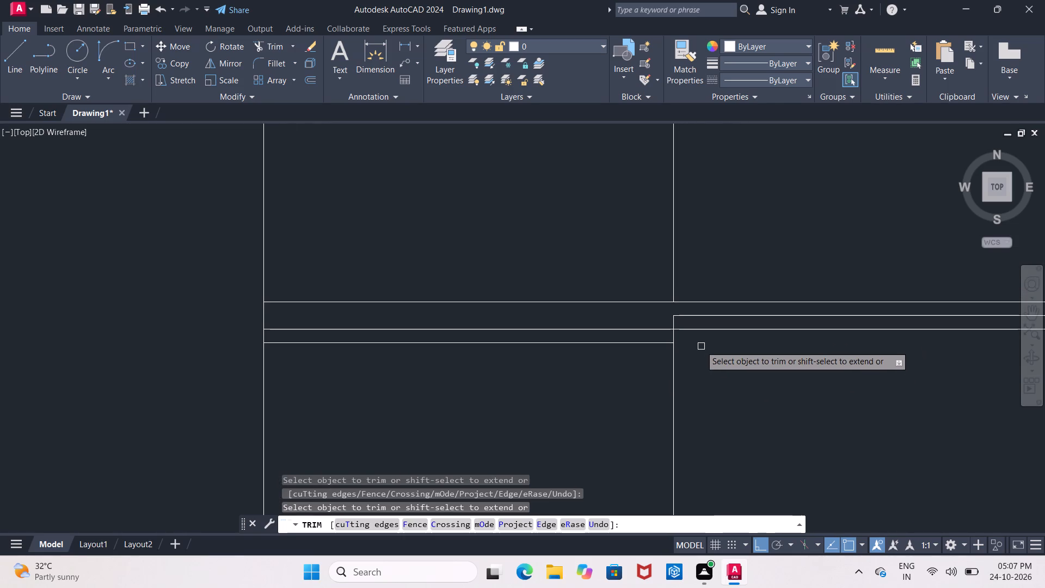
middle_drag(638, 309, 634, 326)
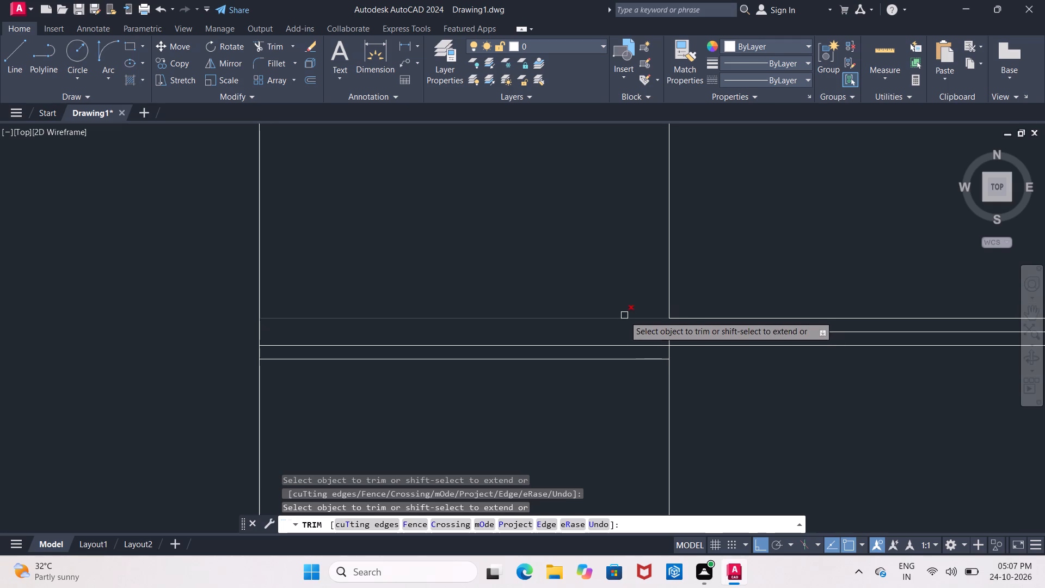
click(624, 316)
middle_drag(645, 280, 642, 290)
scroll(638, 290, down, 1)
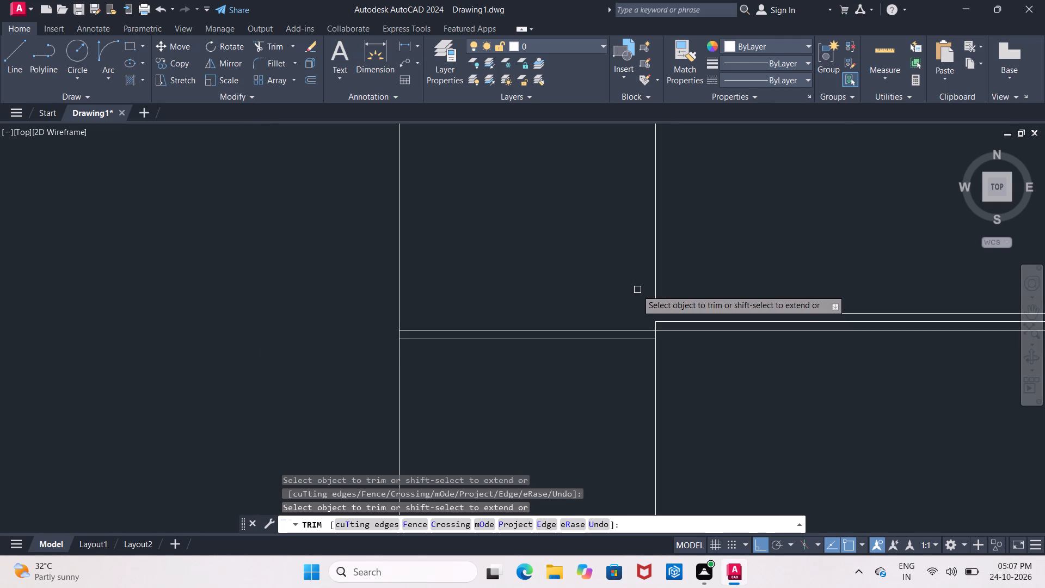
scroll(659, 286, up, 1)
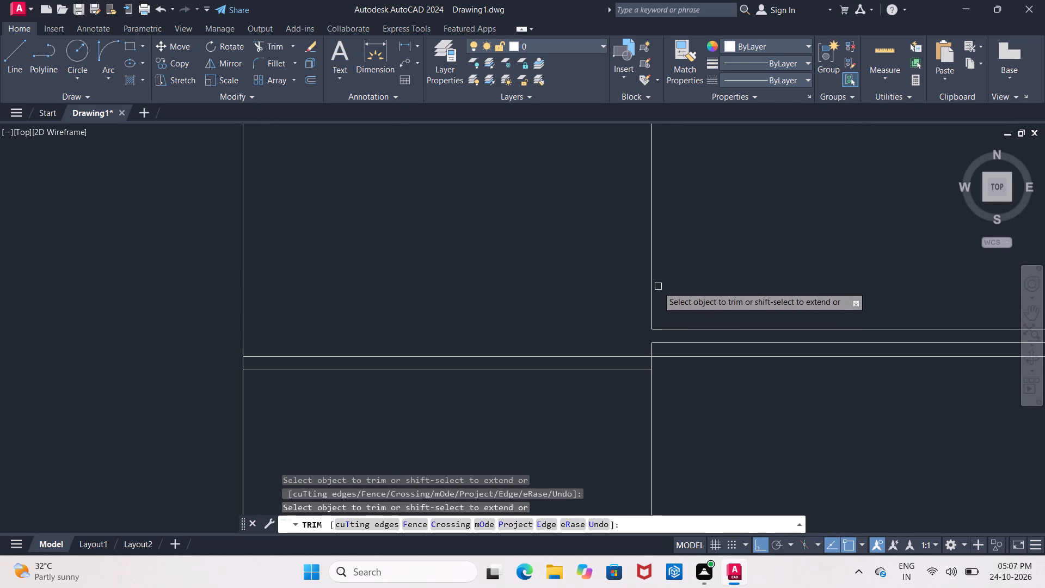
shift+click(651, 290)
Trim the upper two lines of the floor band just above the door out of the left bay.
scroll(720, 286, down, 1)
middle_drag(766, 270, 618, 271)
scroll(628, 268, down, 1)
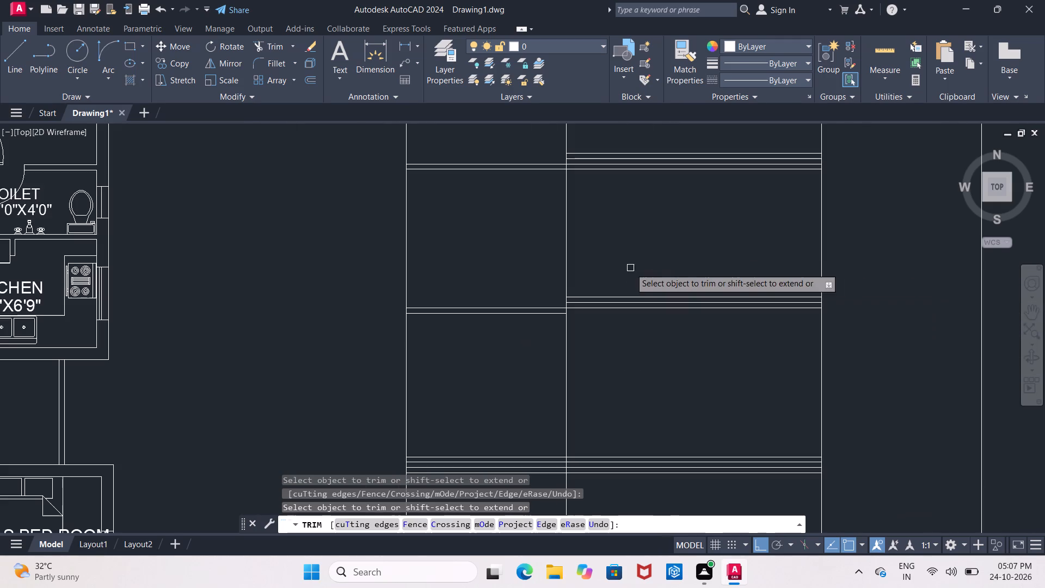
middle_drag(646, 264, 629, 183)
scroll(624, 241, down, 1)
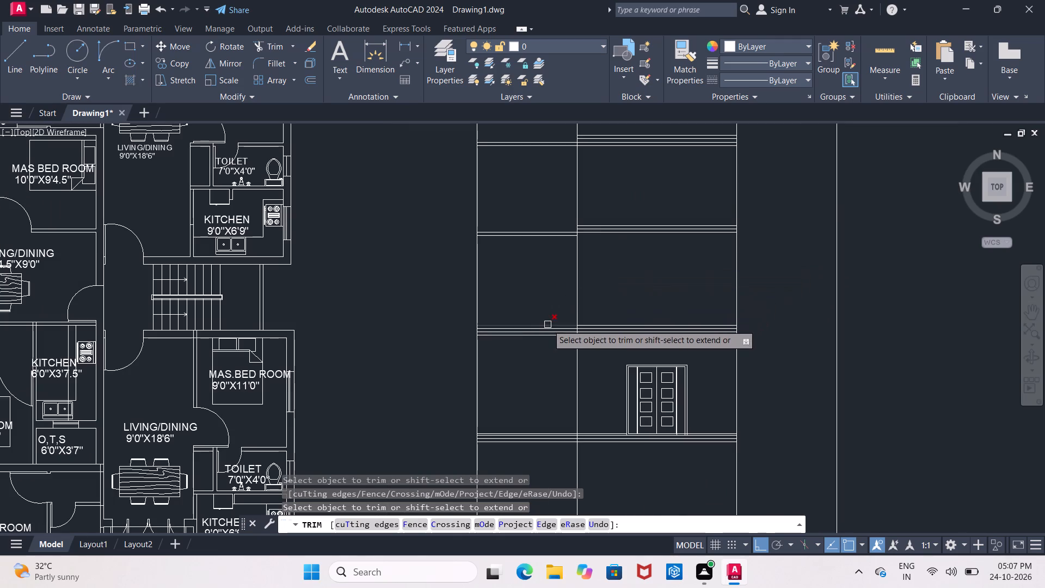
scroll(548, 345, up, 1)
middle_drag(548, 346, 548, 364)
scroll(548, 360, up, 1)
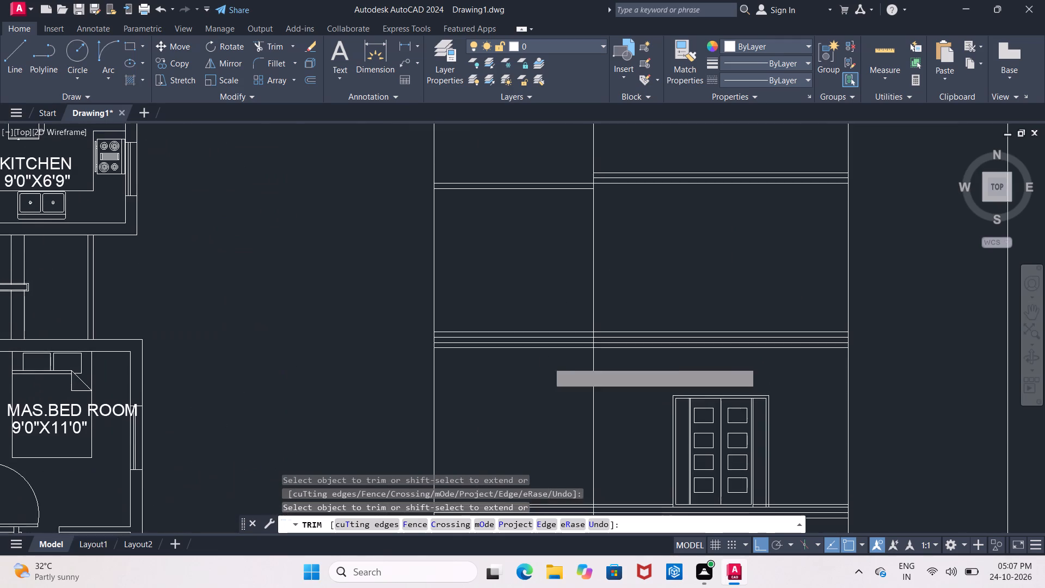
scroll(548, 359, up, 1)
middle_drag(549, 360, 543, 428)
scroll(544, 420, down, 1)
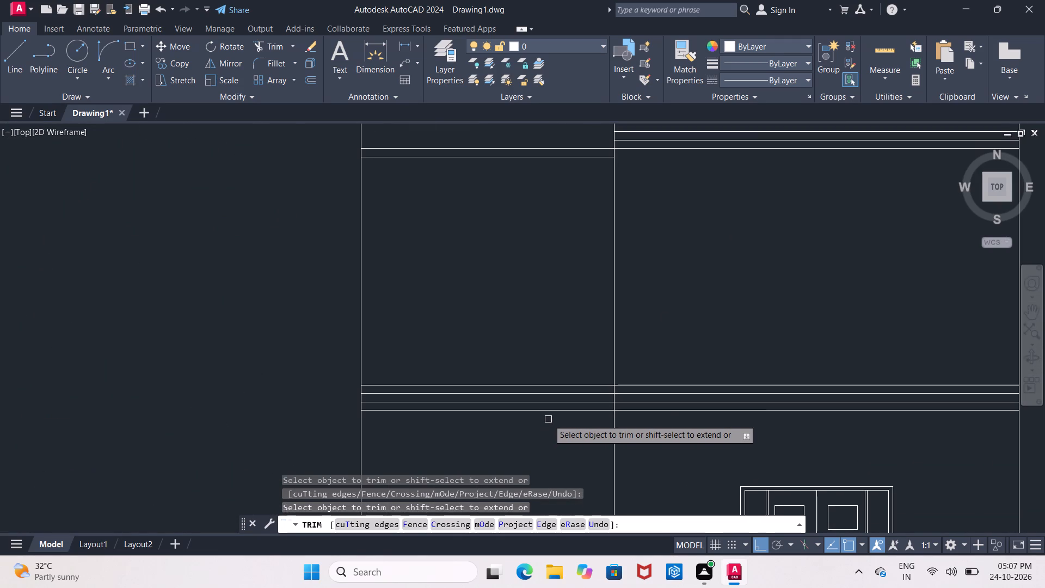
click(561, 396)
click(562, 383)
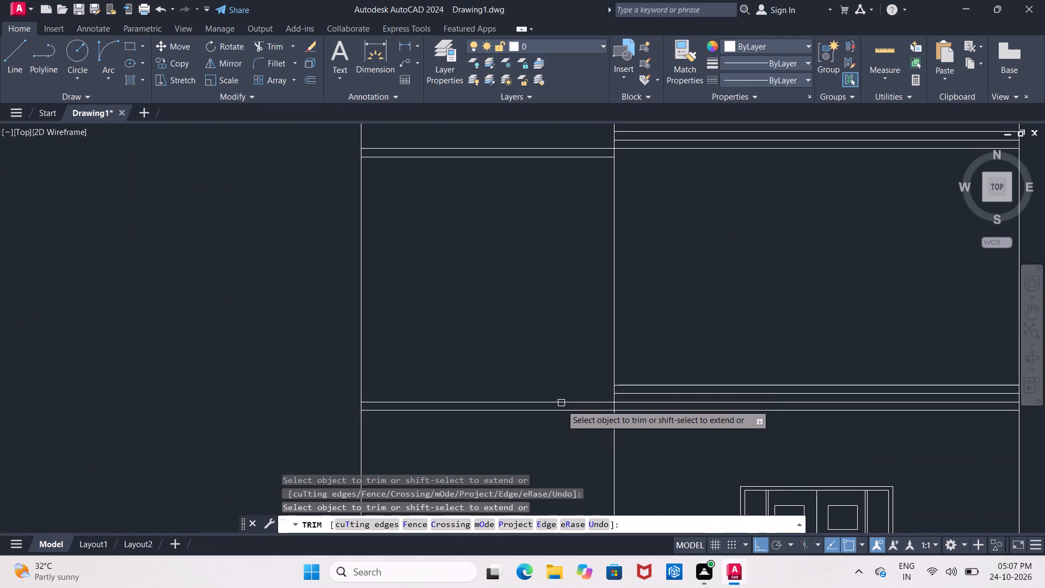
Trim the upper two lines of the floor band at the door's base out of the left bay, and end the Trim.
middle_drag(575, 434, 534, 399)
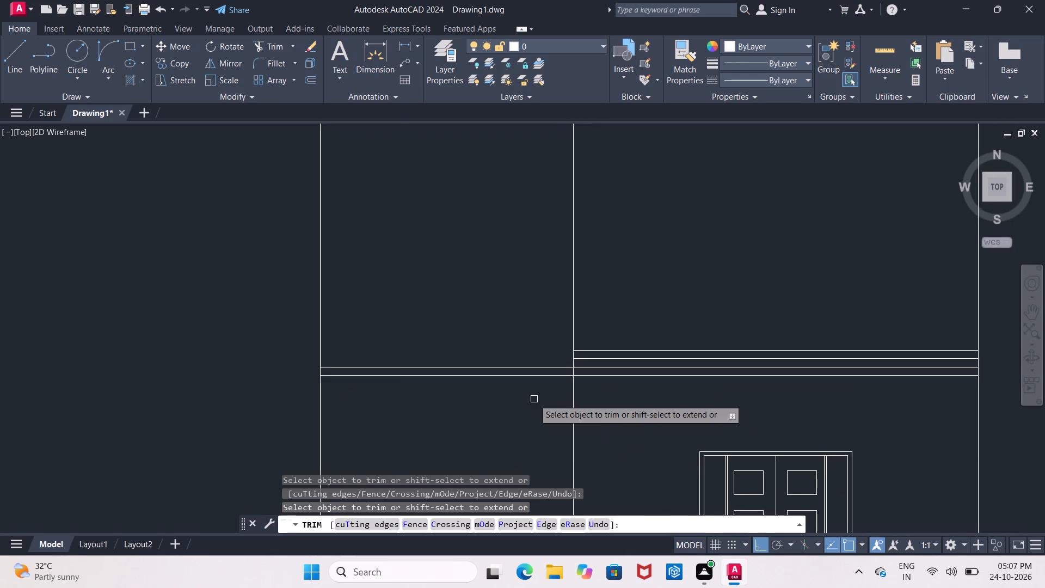
scroll(534, 399, down, 3)
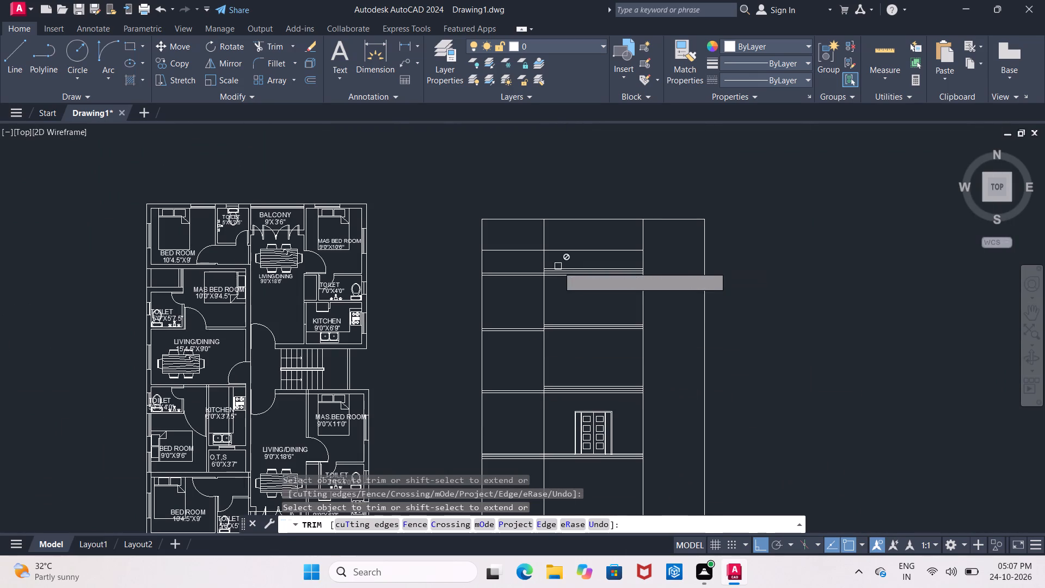
middle_drag(576, 299, 579, 253)
scroll(528, 407, up, 2)
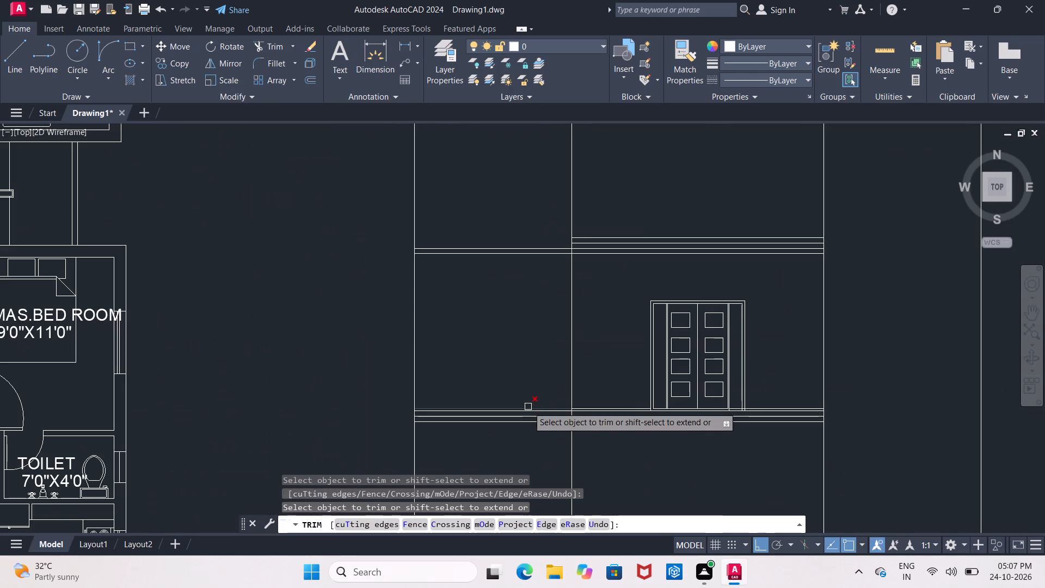
middle_drag(538, 388, 544, 323)
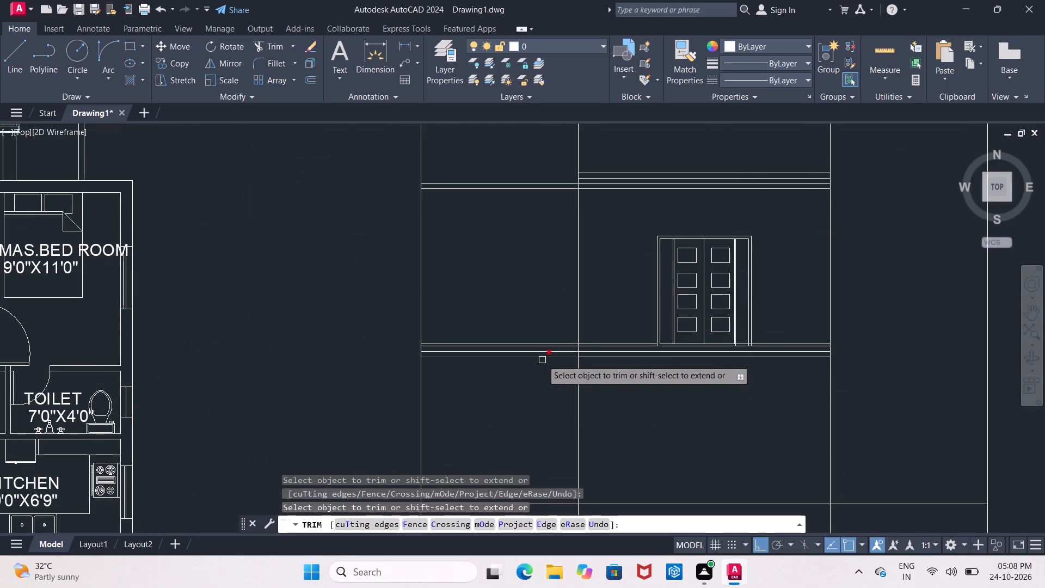
scroll(542, 361, up, 2)
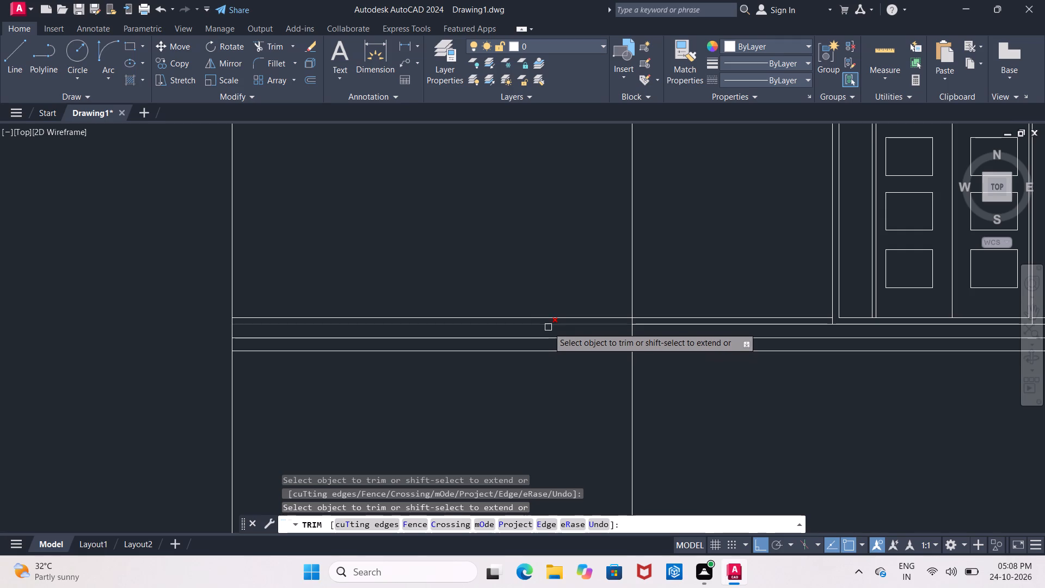
click(548, 327)
click(549, 321)
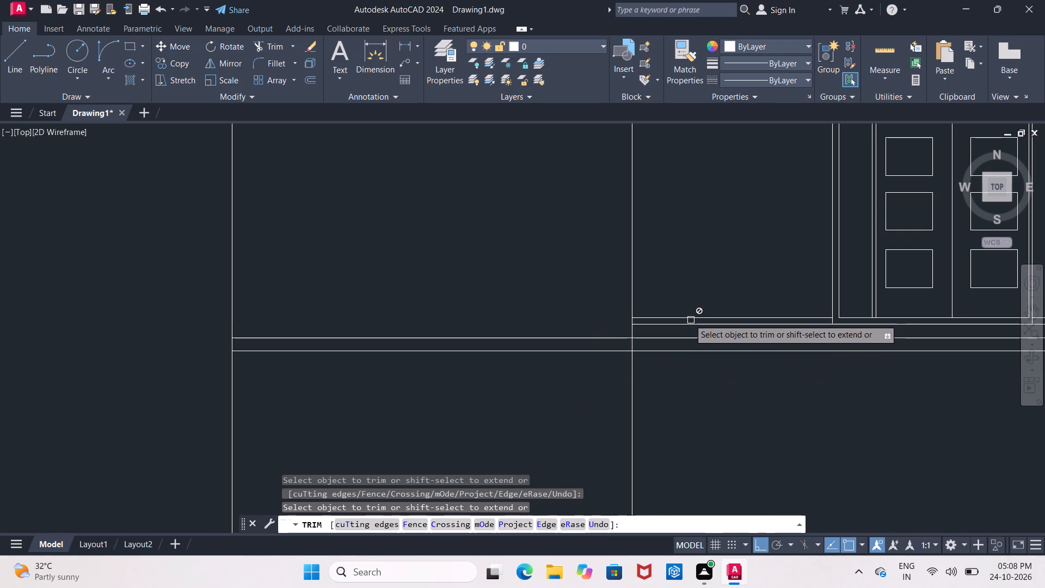
middle_drag(695, 287, 562, 322)
scroll(560, 322, down, 1)
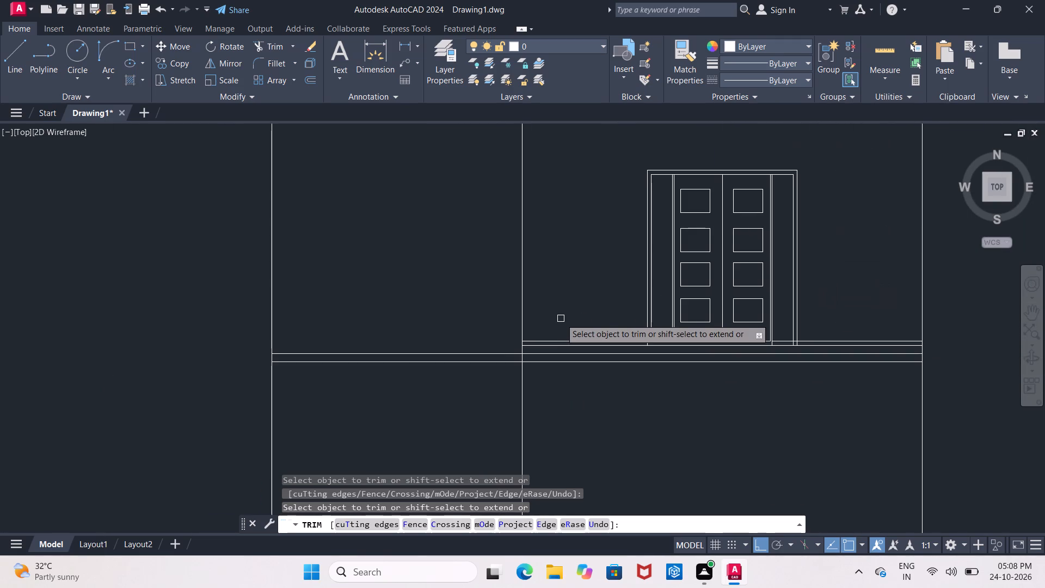
scroll(574, 305, up, 2)
middle_drag(571, 310, 480, 354)
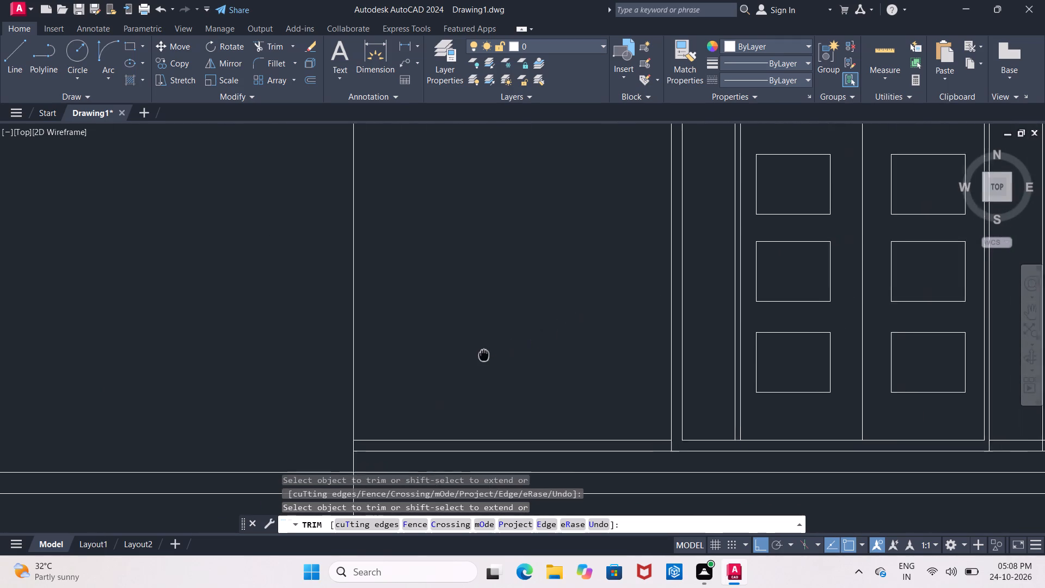
middle_drag(480, 354, 472, 346)
key(Escape)
Offset the top floor line beside the door's left jamb 3' upward, and end the Offset.
key(o)
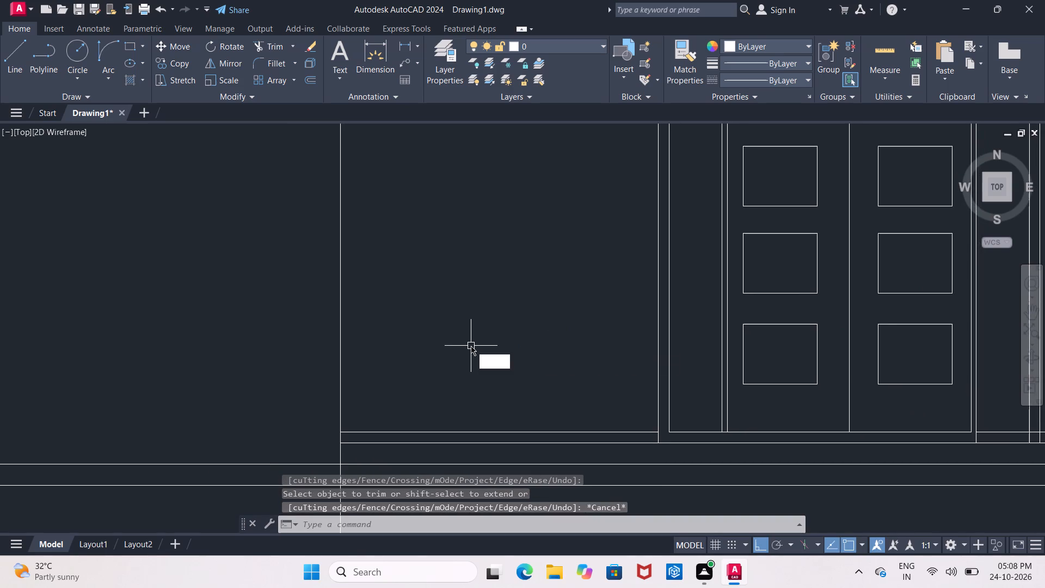
key(Return)
text(4')
key(Return)
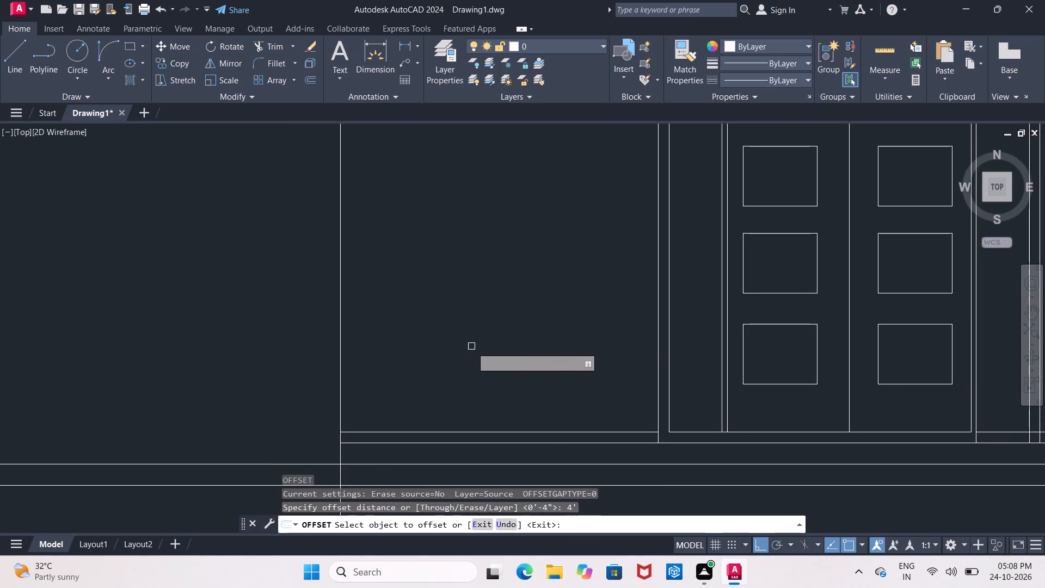
click(555, 433)
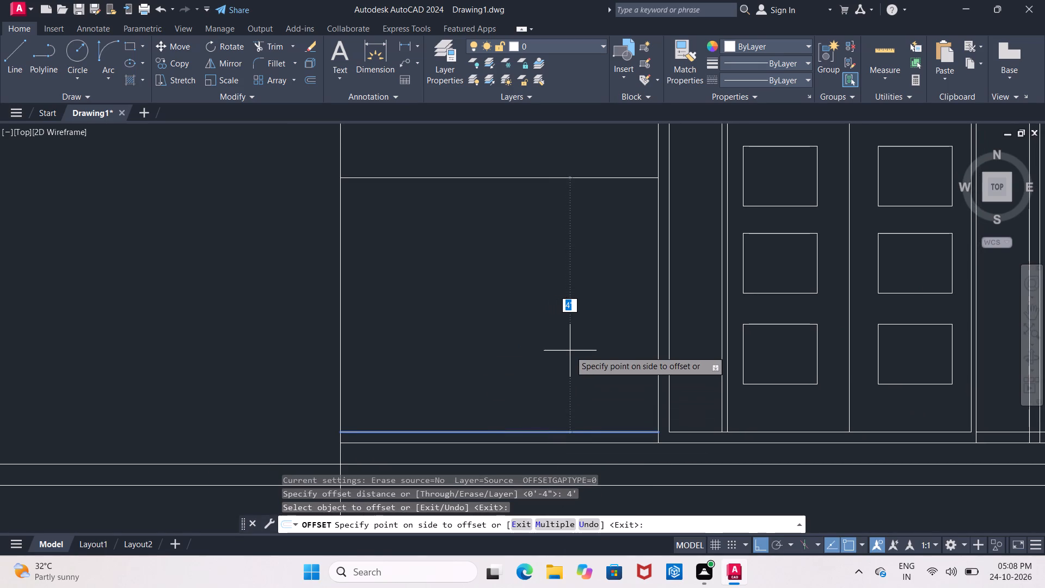
scroll(570, 350, down, 2)
middle_drag(570, 350, 559, 376)
key(BackSpace)
text(3')
key(Return)
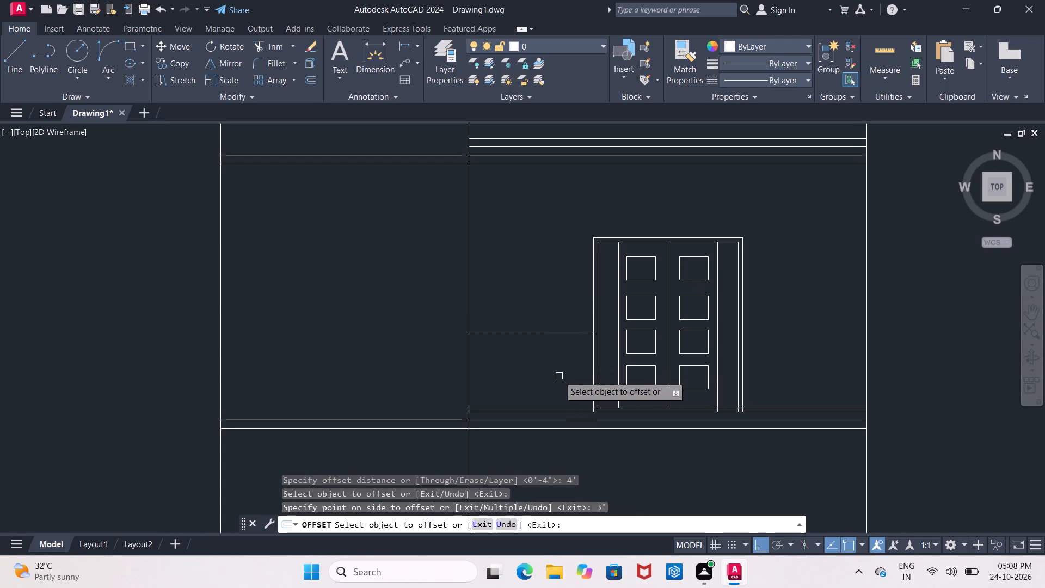
key(Escape)
Extend the 3'-high line from the door's left jamb across the left leaf and into the right leaf.
text(EX)
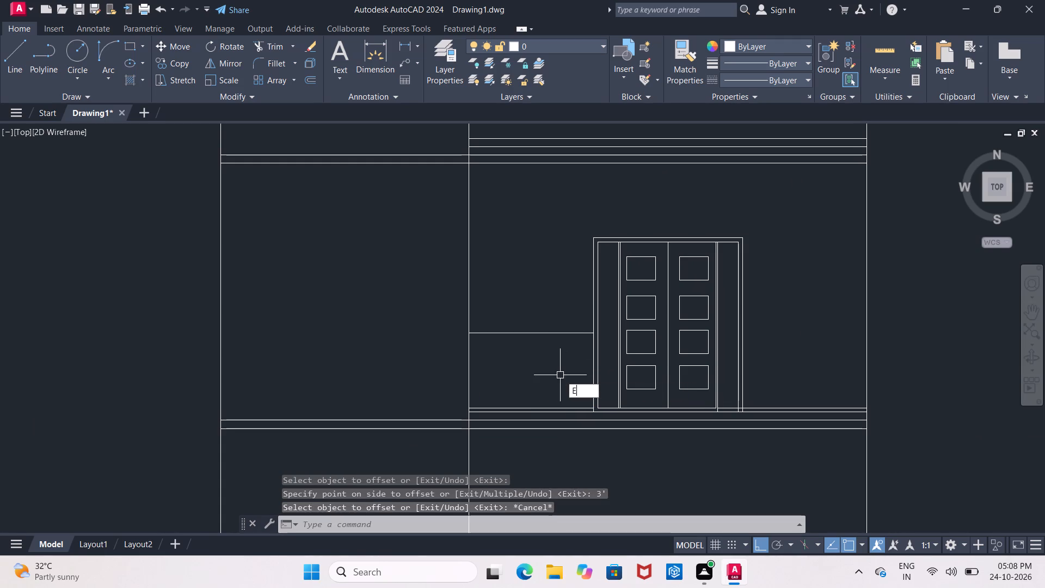
key(space)
key(space)
click(554, 333)
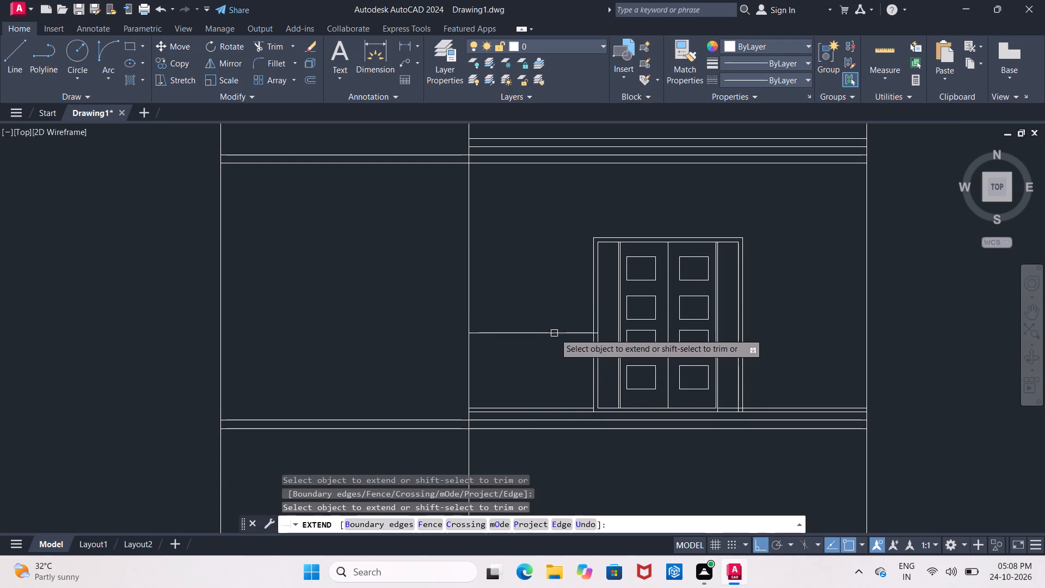
double_click(560, 333)
click(567, 333)
click(570, 333)
click(575, 333)
click(594, 333)
drag(598, 333, 599, 334)
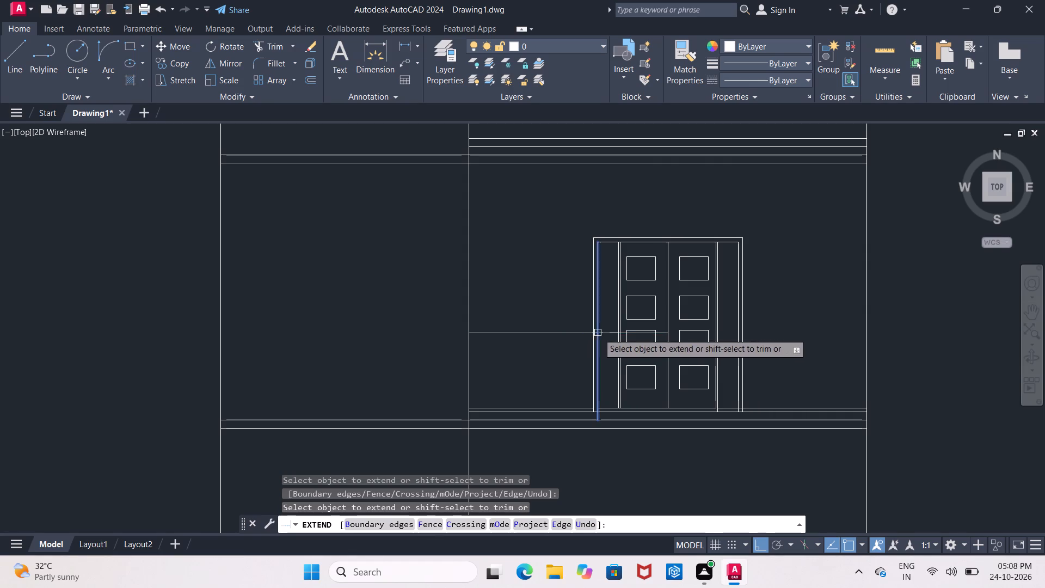
drag(599, 334, 604, 334)
click(612, 334)
click(669, 333)
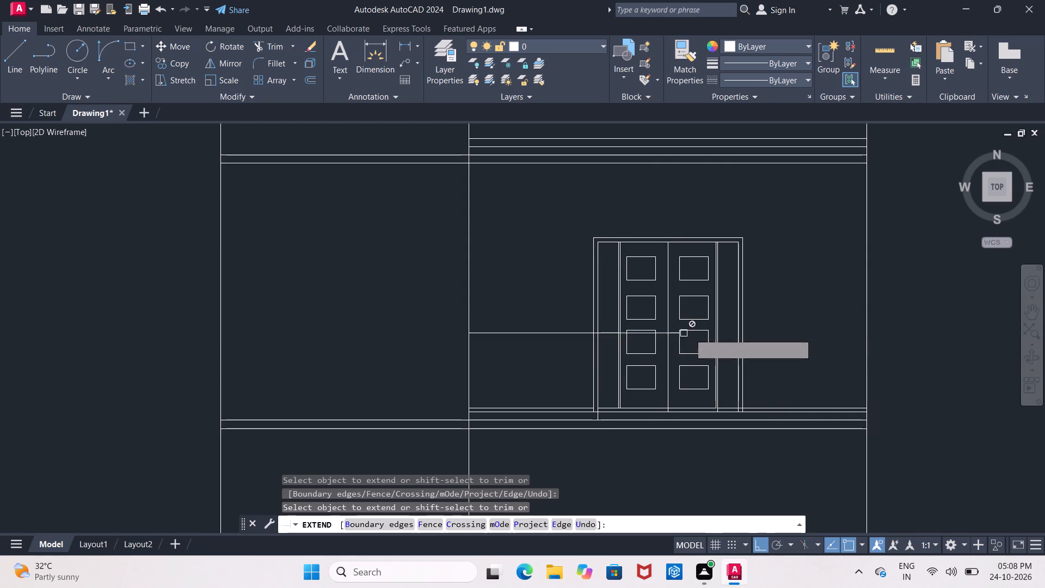
Extend the 3'-high line onward across the right leaf and right jamb to the door bay's right edge, and end the Extend.
scroll(698, 334, up, 3)
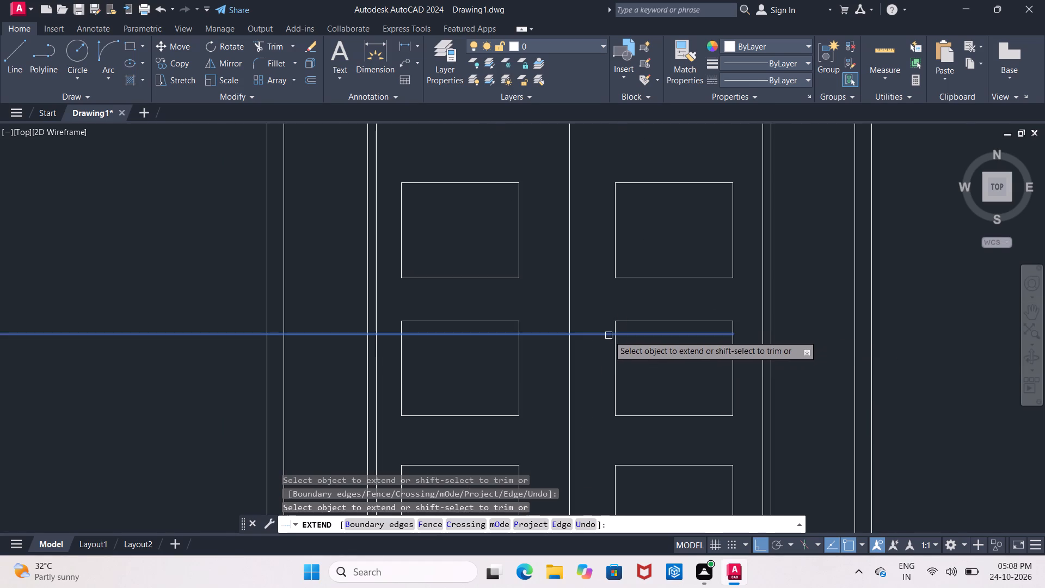
click(608, 335)
click(679, 335)
click(727, 334)
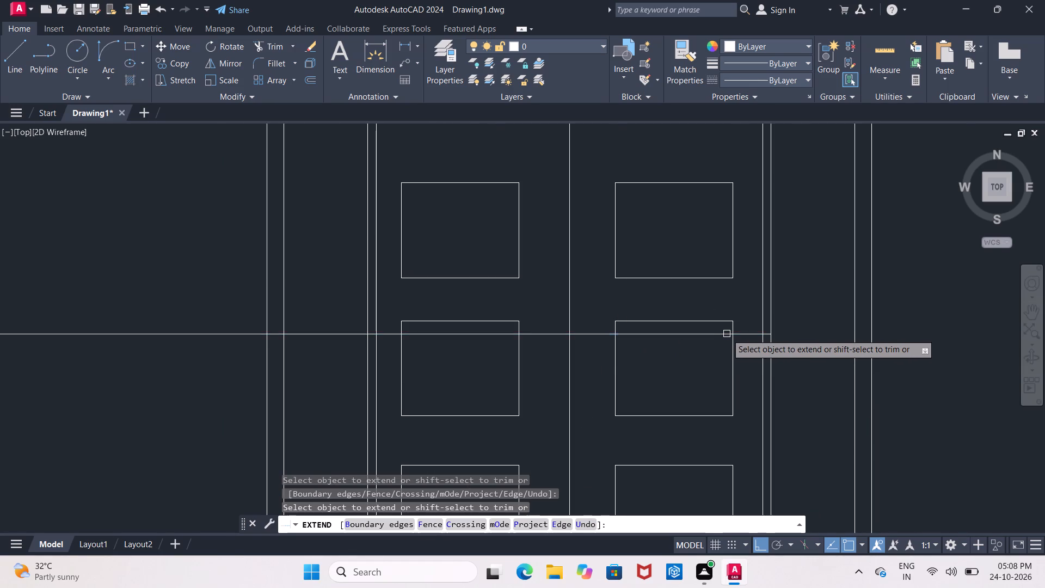
click(736, 334)
click(785, 335)
scroll(809, 333, down, 4)
scroll(809, 333, up, 3)
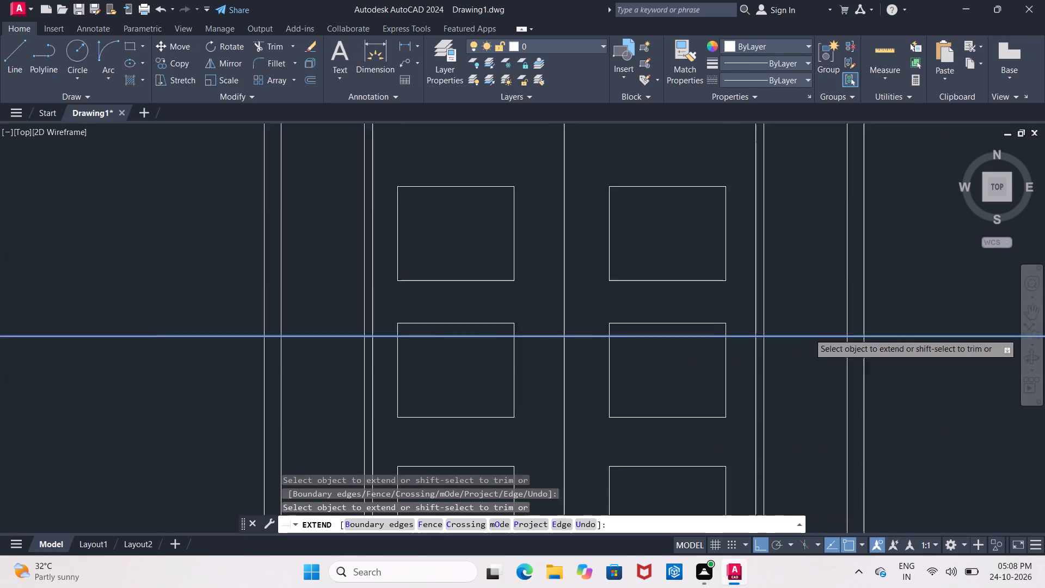
scroll(809, 333, up, 2)
middle_drag(769, 321, 654, 289)
scroll(680, 308, down, 1)
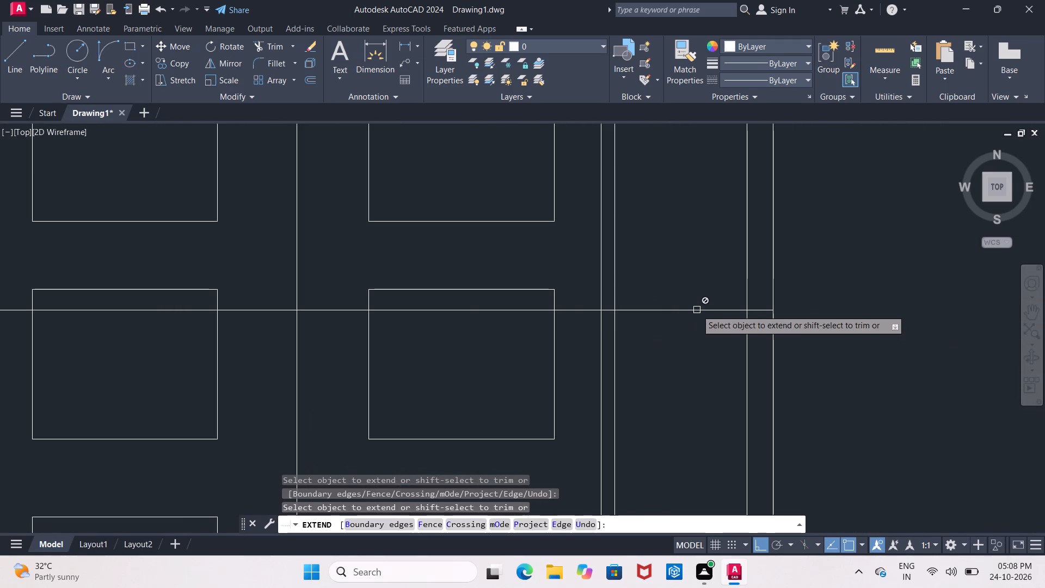
scroll(716, 313, up, 1)
click(712, 310)
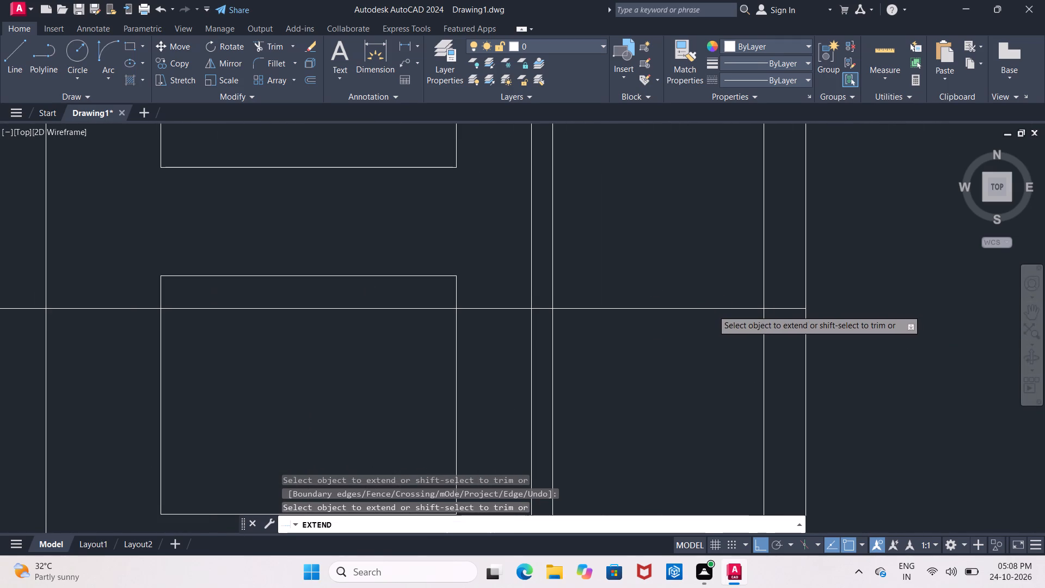
click(801, 308)
drag(790, 308, 773, 309)
drag(753, 310, 745, 310)
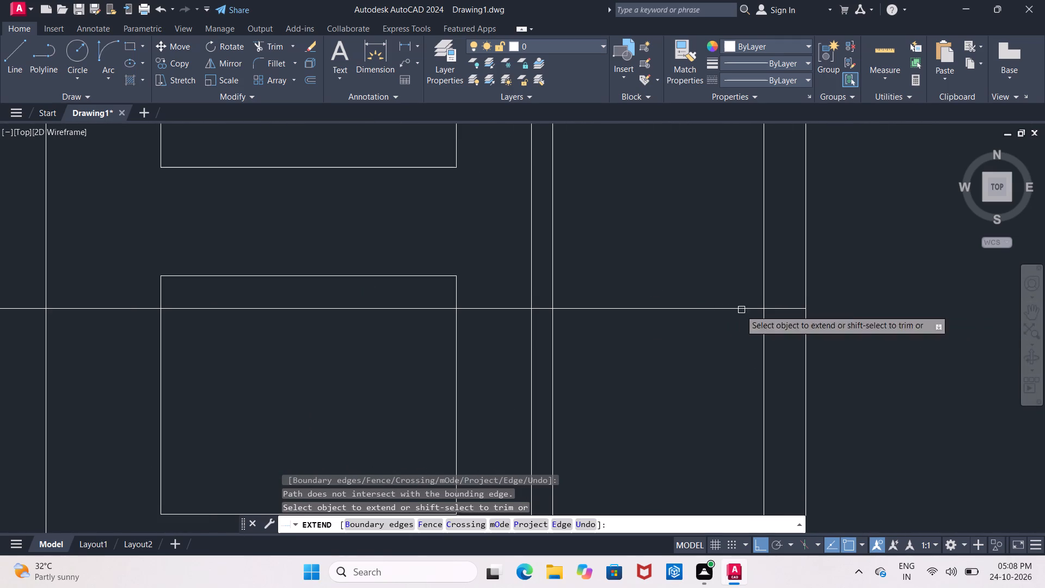
click(731, 309)
scroll(731, 310, down, 6)
scroll(731, 310, up, 4)
scroll(730, 311, down, 3)
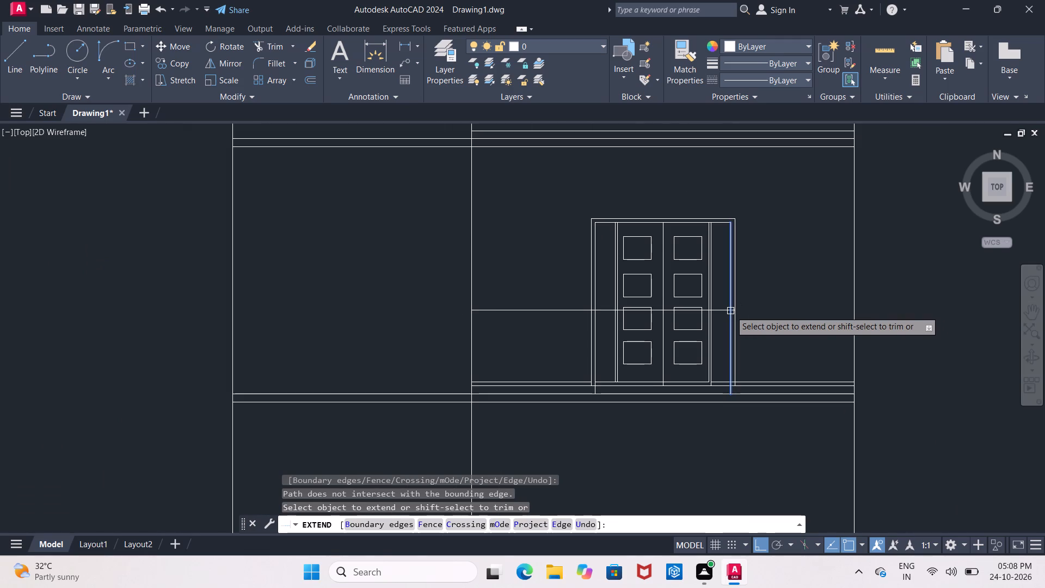
click(721, 310)
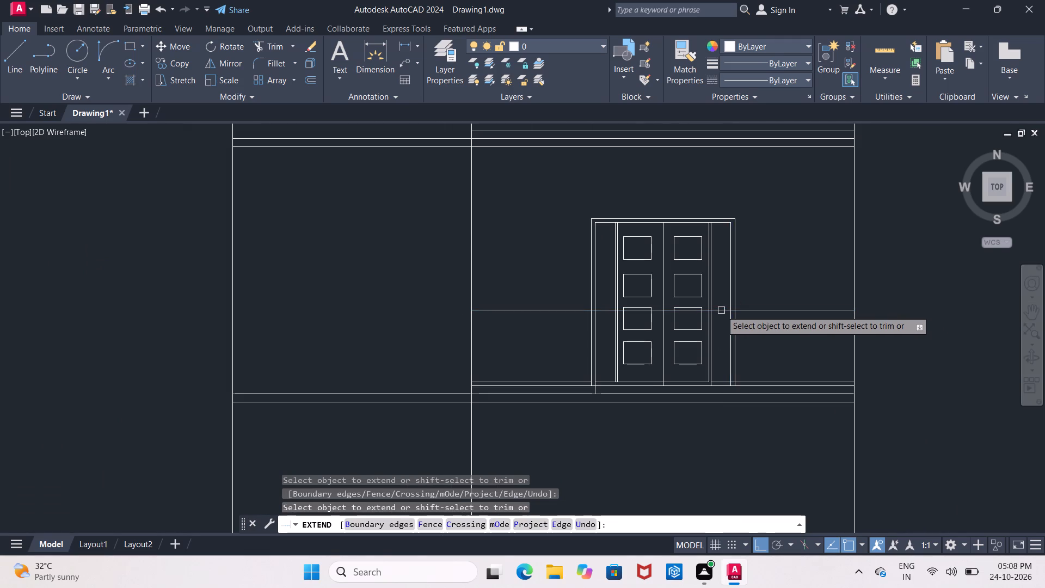
key(Escape)
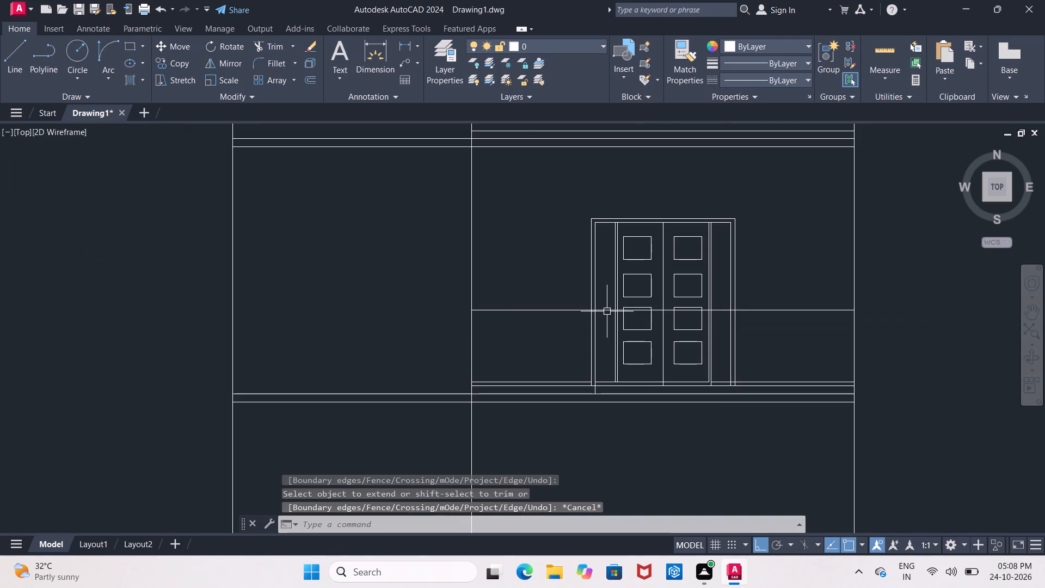
Trim the inner left jamb line below the floor band's upper lines and the door's centre line below the leaves' bottom edge.
key(t)
key(r)
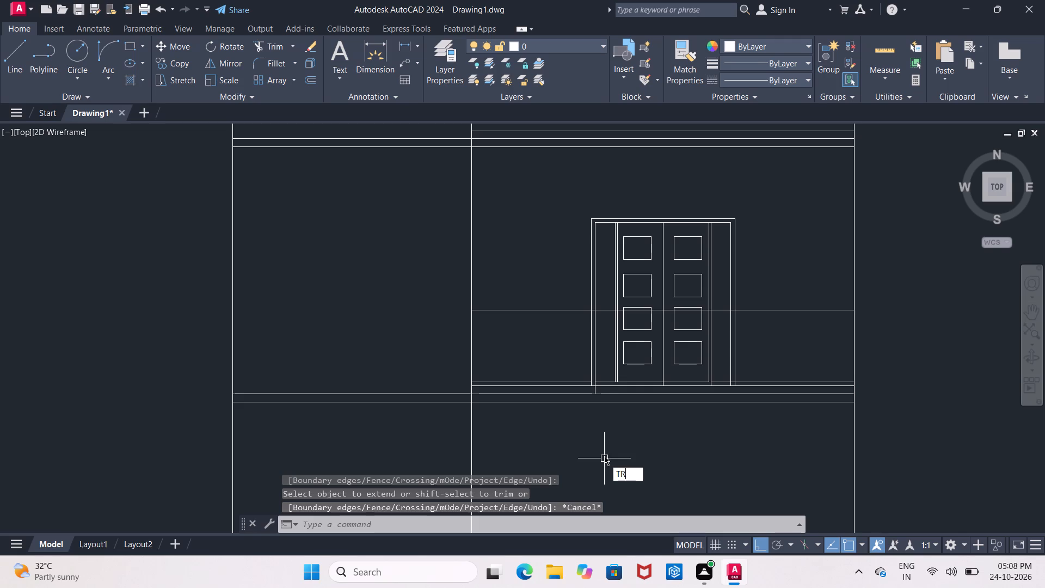
key(space)
key(space)
scroll(589, 399, up, 3)
click(611, 374)
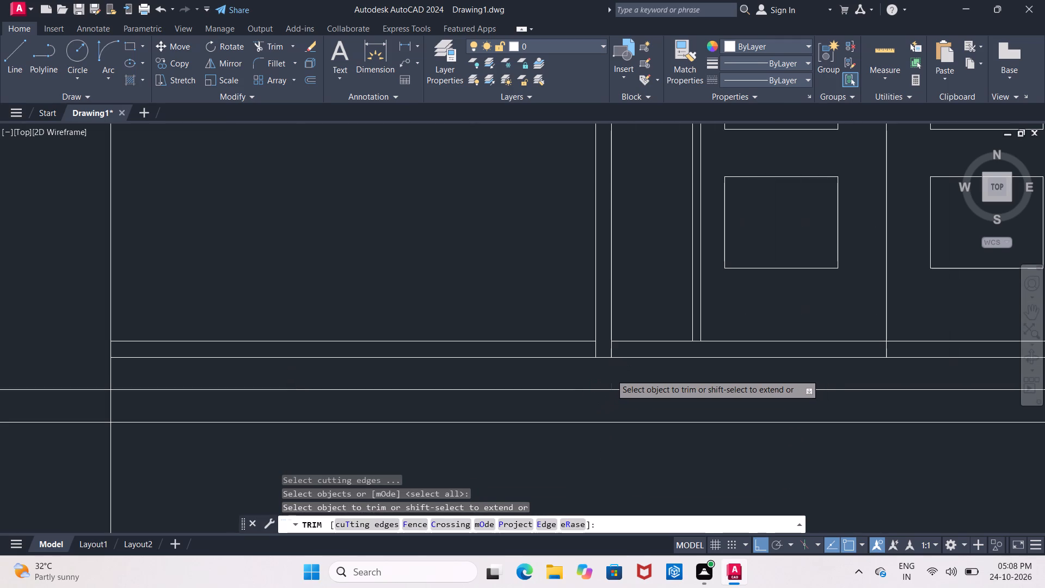
scroll(611, 374, down, 4)
scroll(691, 368, up, 5)
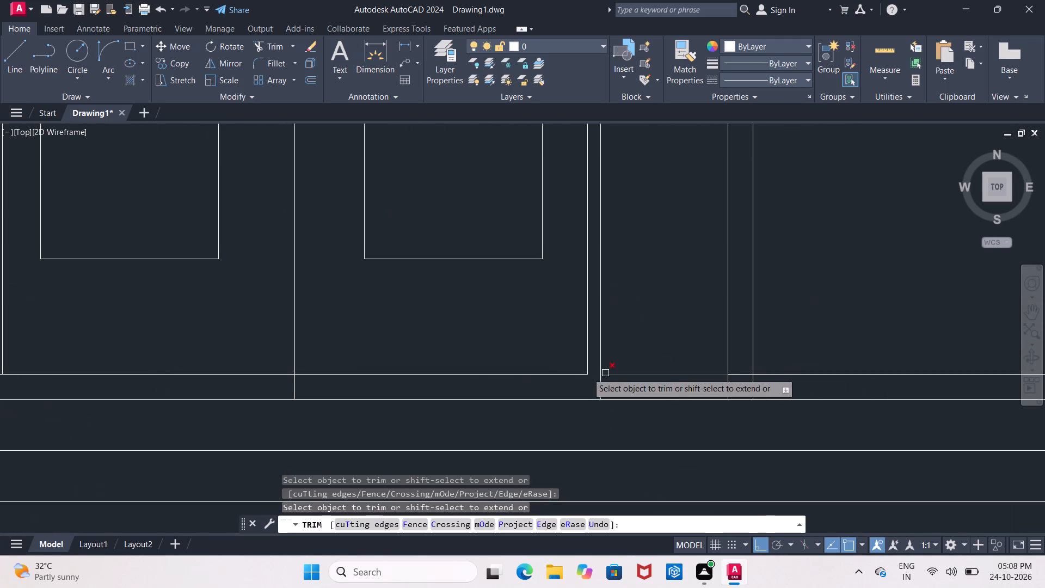
click(268, 388)
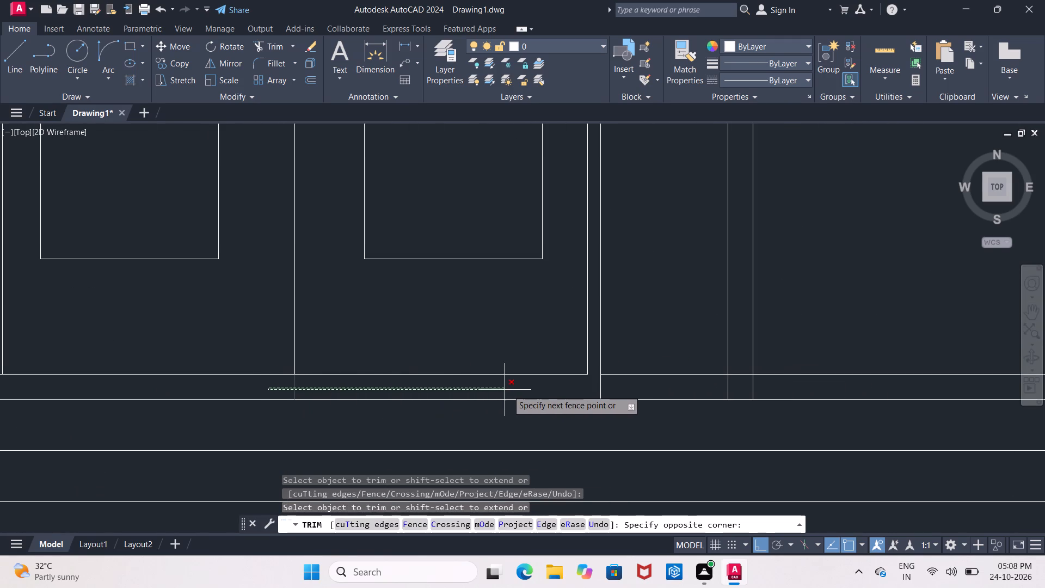
click(547, 389)
Trim the base line between the left leaf's double edge lines, and extend the outer edge line down to the floor line.
scroll(547, 389, down, 2)
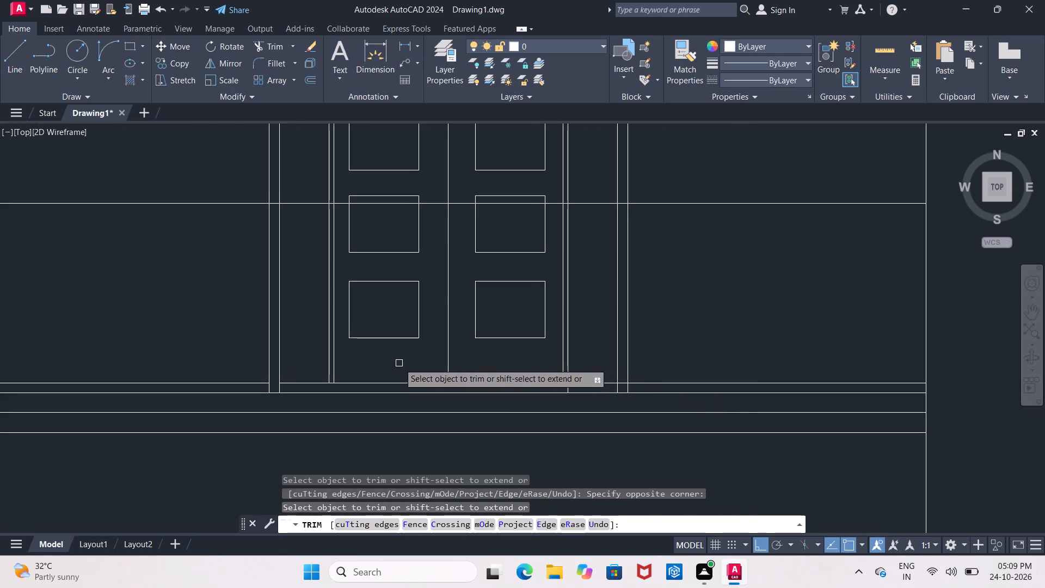
middle_drag(401, 371, 403, 376)
scroll(337, 385, up, 4)
click(305, 407)
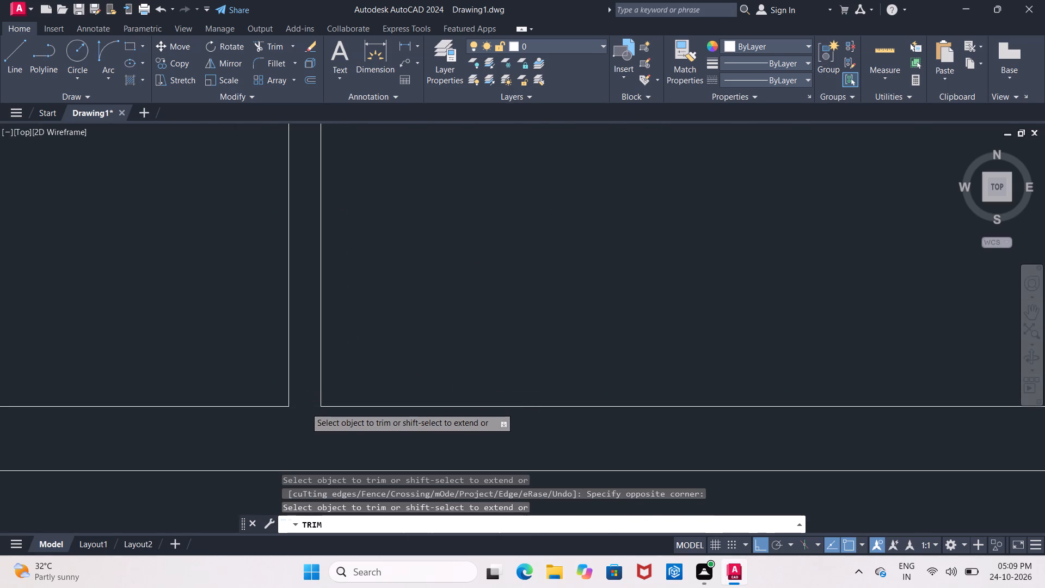
scroll(316, 404, down, 3)
scroll(376, 374, down, 1)
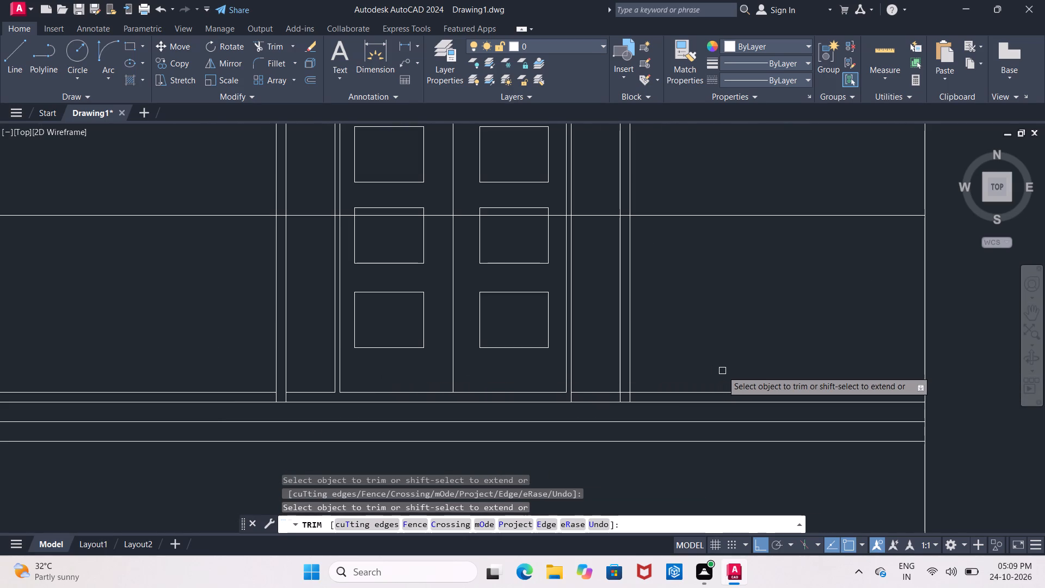
scroll(342, 381, up, 2)
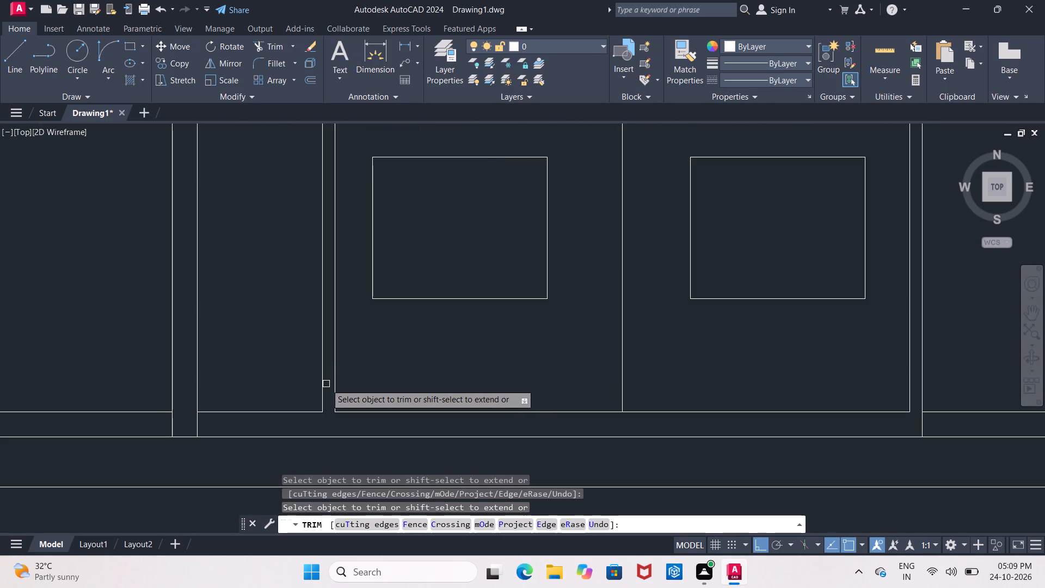
shift+click(322, 391)
scroll(388, 384, down, 2)
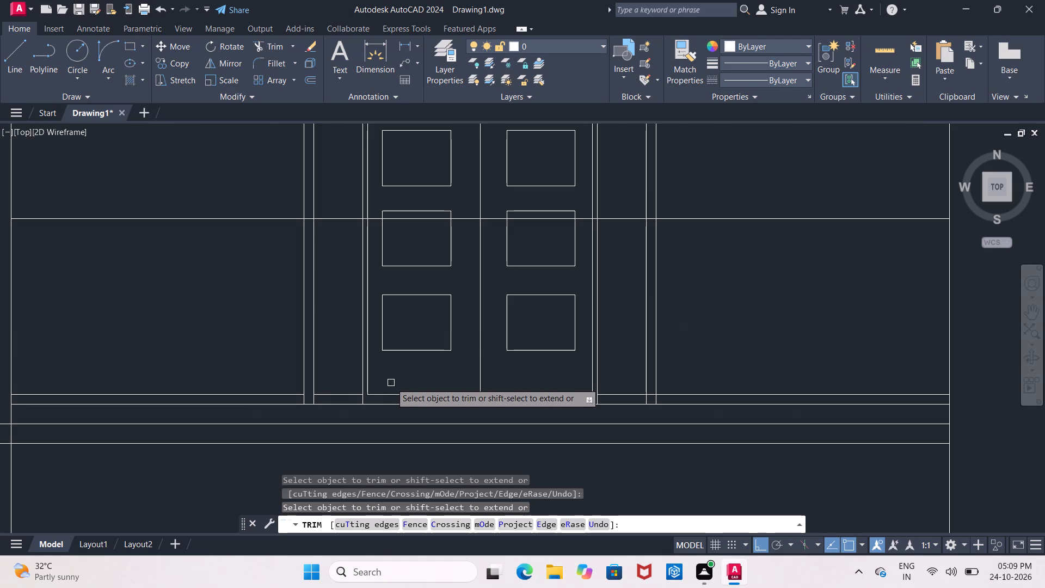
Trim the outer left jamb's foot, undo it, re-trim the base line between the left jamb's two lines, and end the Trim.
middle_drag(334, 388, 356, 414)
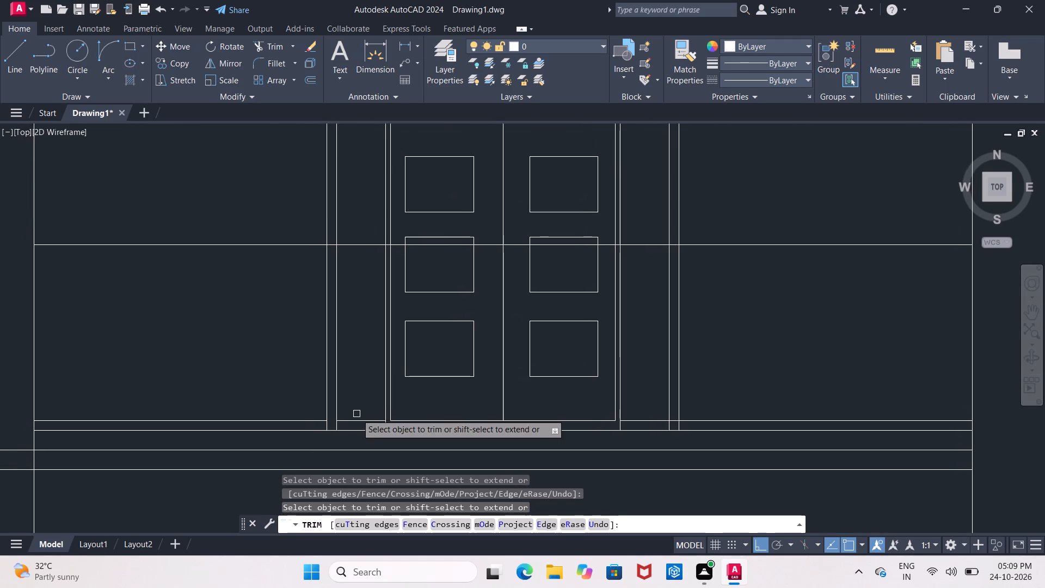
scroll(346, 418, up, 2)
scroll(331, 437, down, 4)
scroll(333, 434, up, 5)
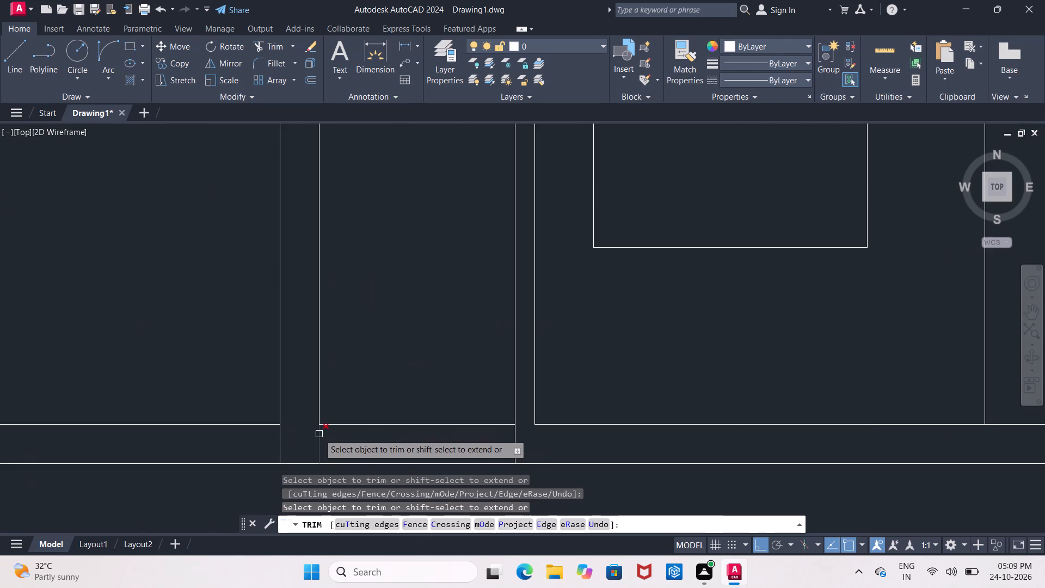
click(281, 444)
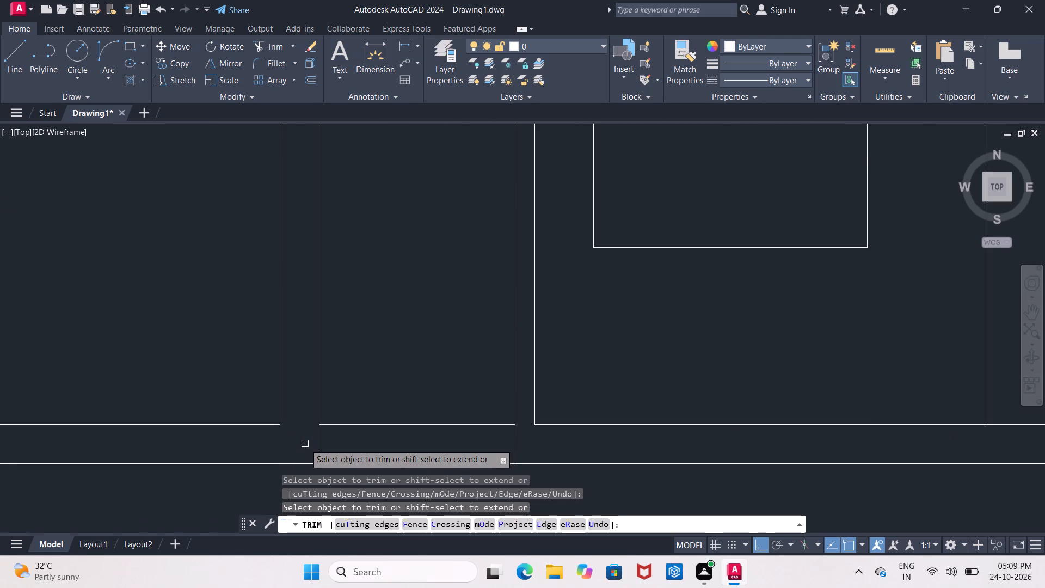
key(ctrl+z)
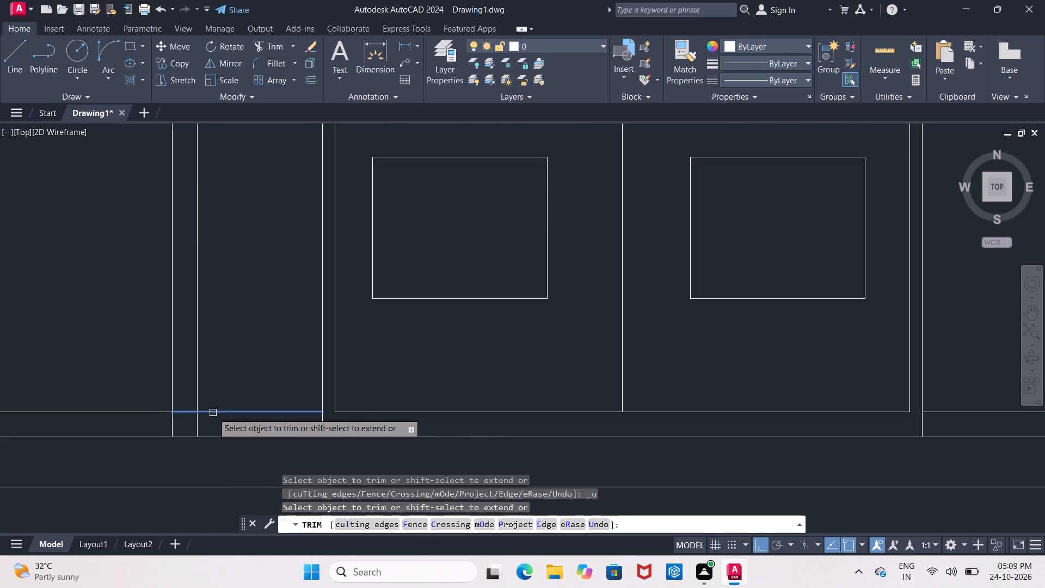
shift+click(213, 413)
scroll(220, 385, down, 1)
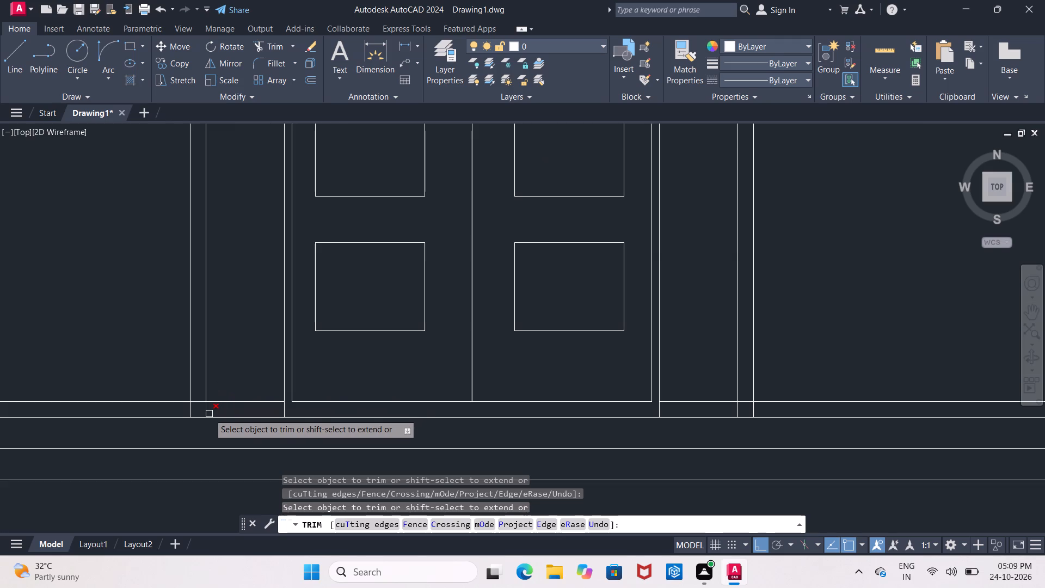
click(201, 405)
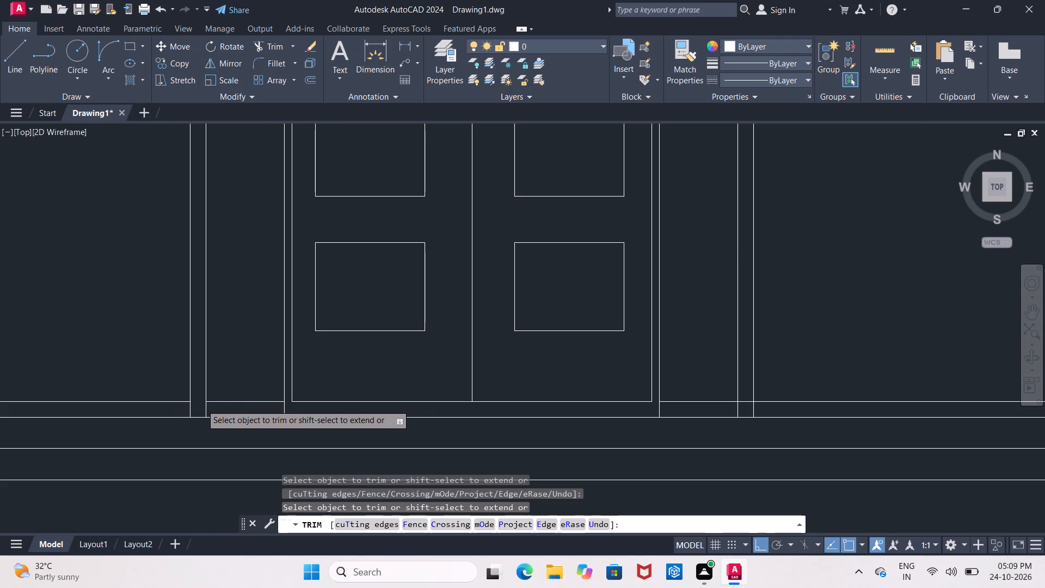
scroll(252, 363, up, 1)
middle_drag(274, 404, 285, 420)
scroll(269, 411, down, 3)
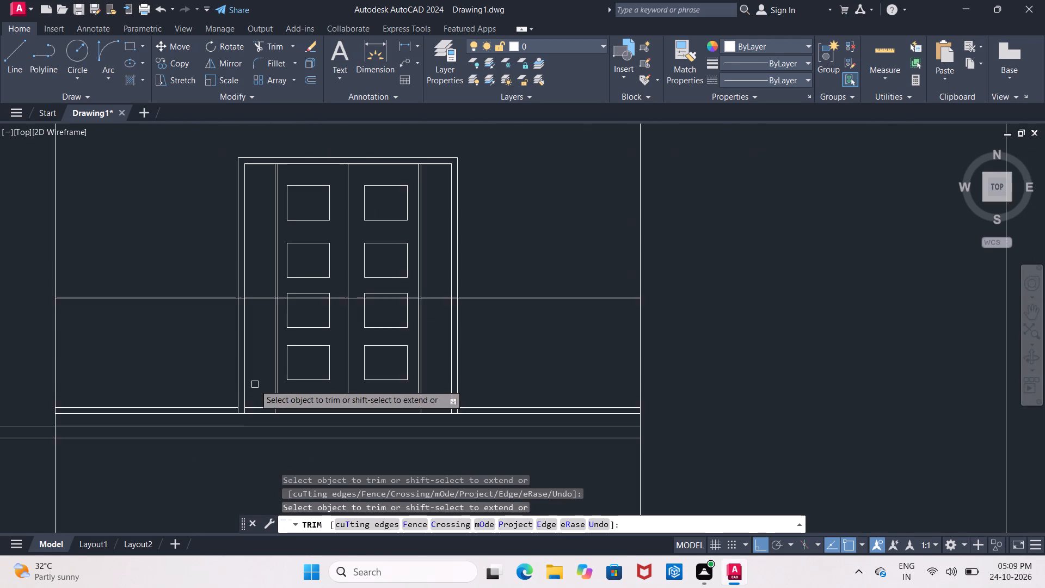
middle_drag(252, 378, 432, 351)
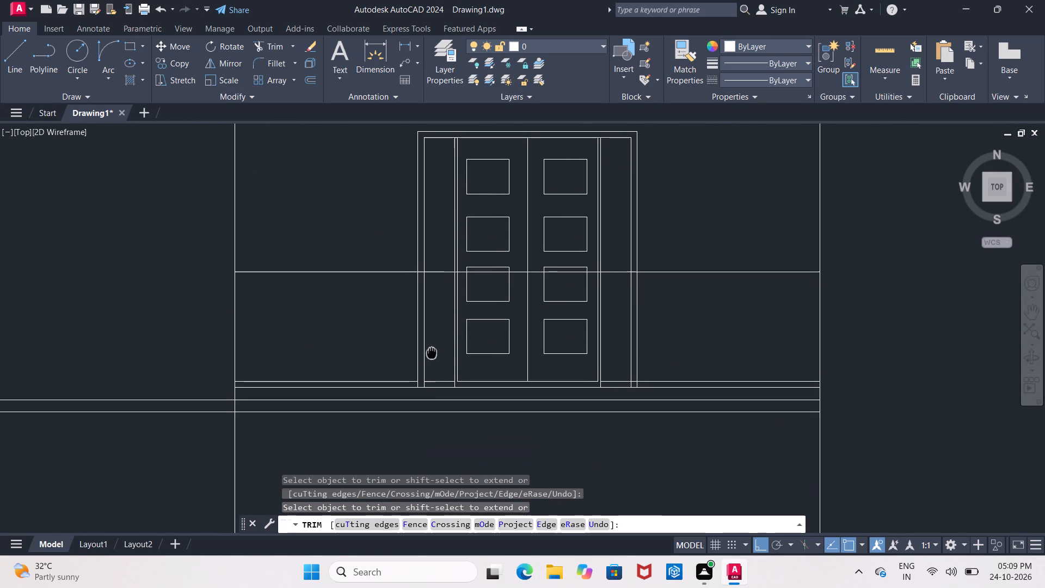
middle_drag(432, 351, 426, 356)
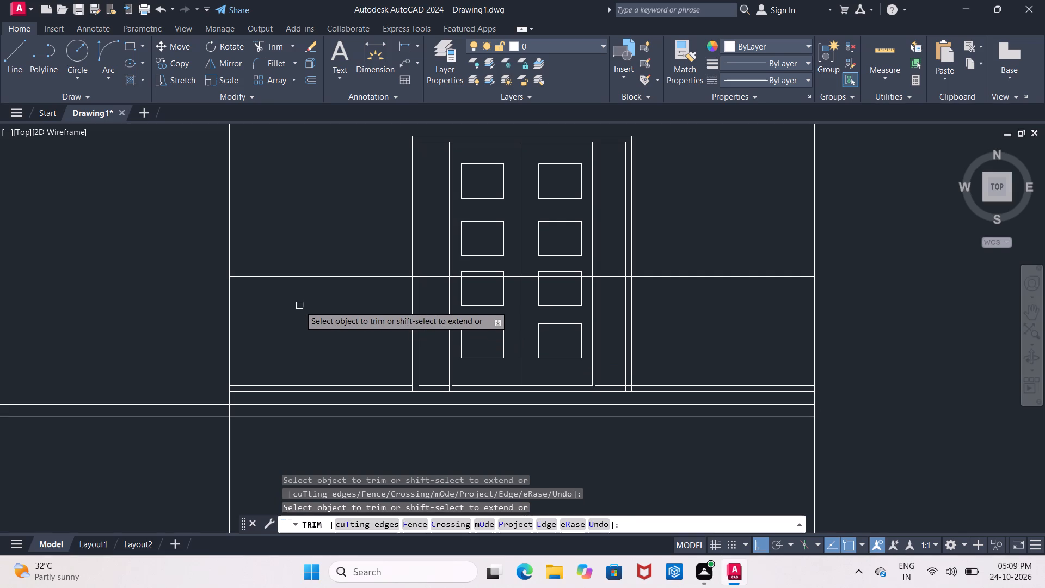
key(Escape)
Offset the 3'-high line across the door bay 2" downward, and end the Offset.
key(o)
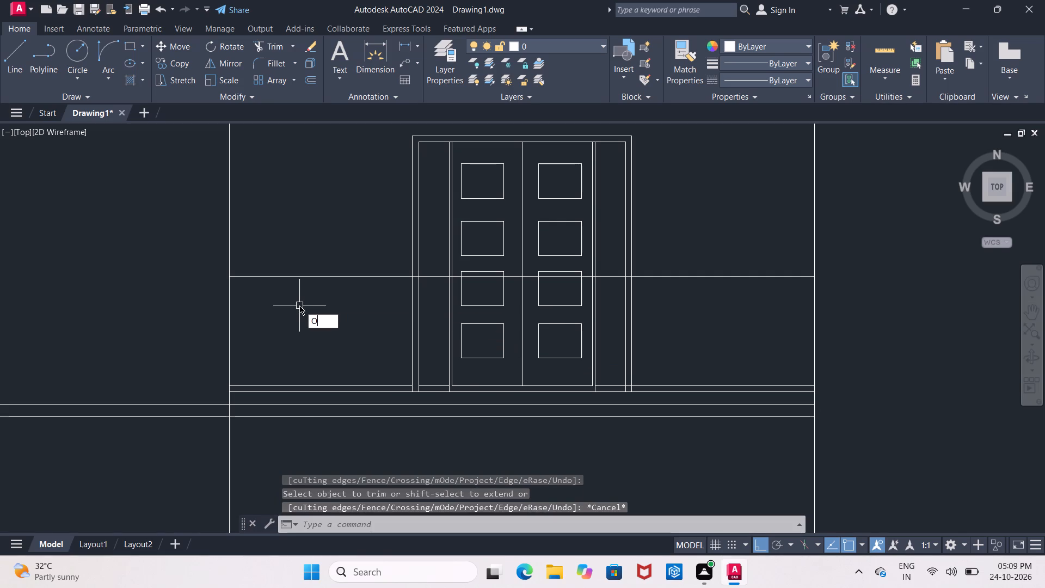
key(Return)
text(2")
key(Return)
click(356, 277)
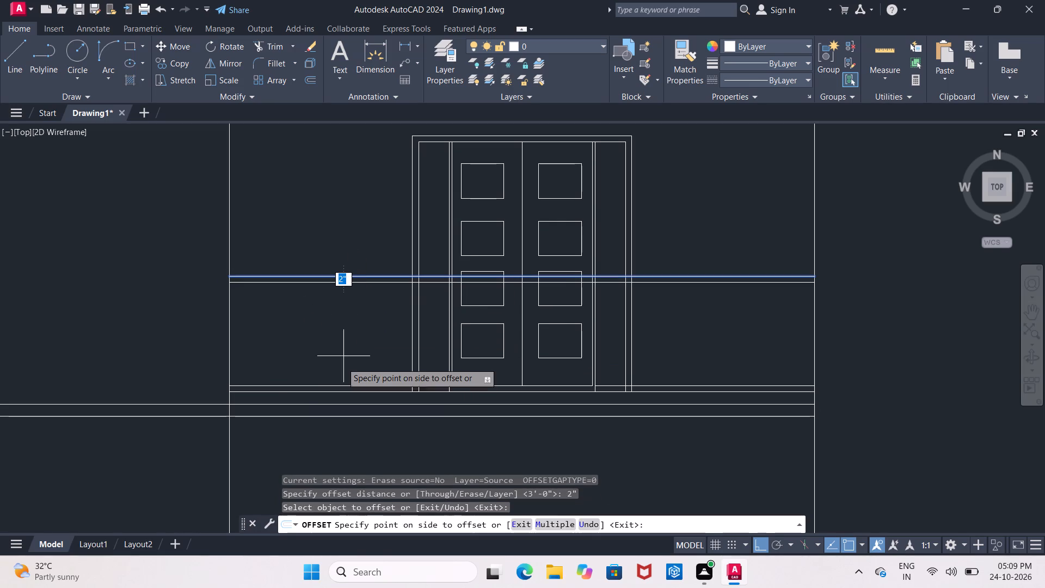
click(341, 366)
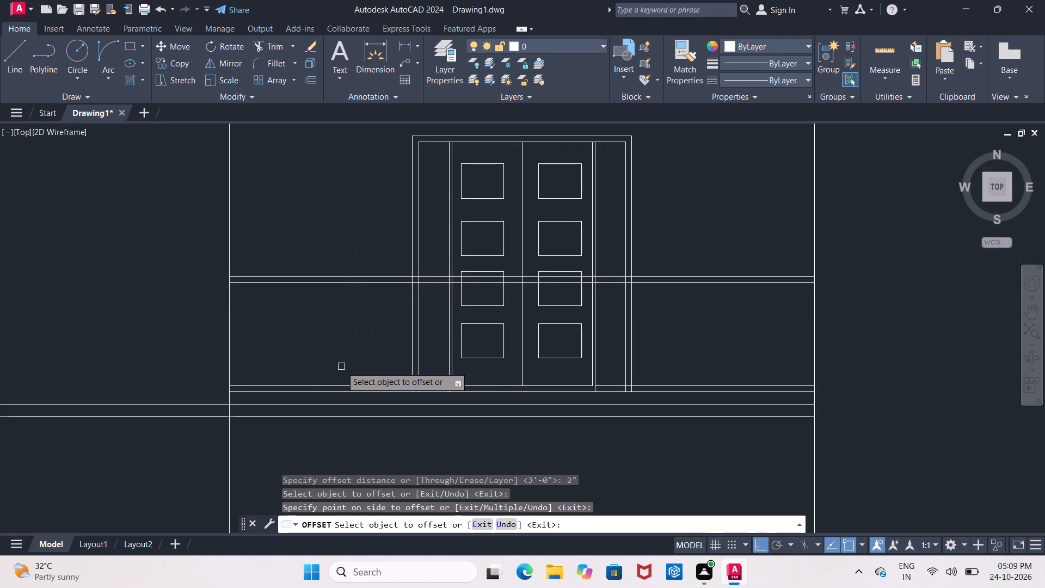
key(Return)
Offset the lower of the two railing lines across the door bay 5" downward, and end the Offset.
key(Return)
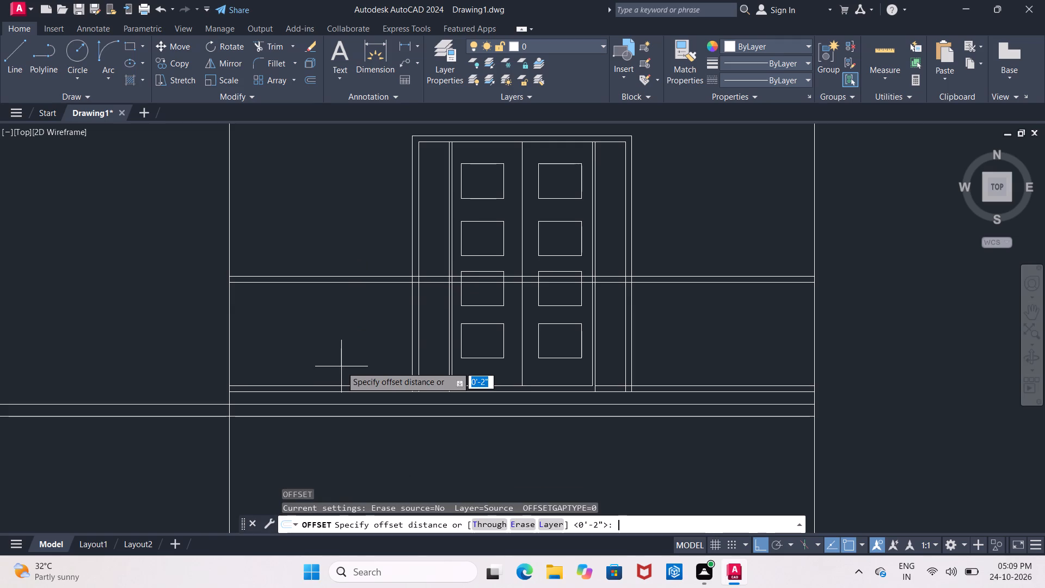
text(5")
key(Return)
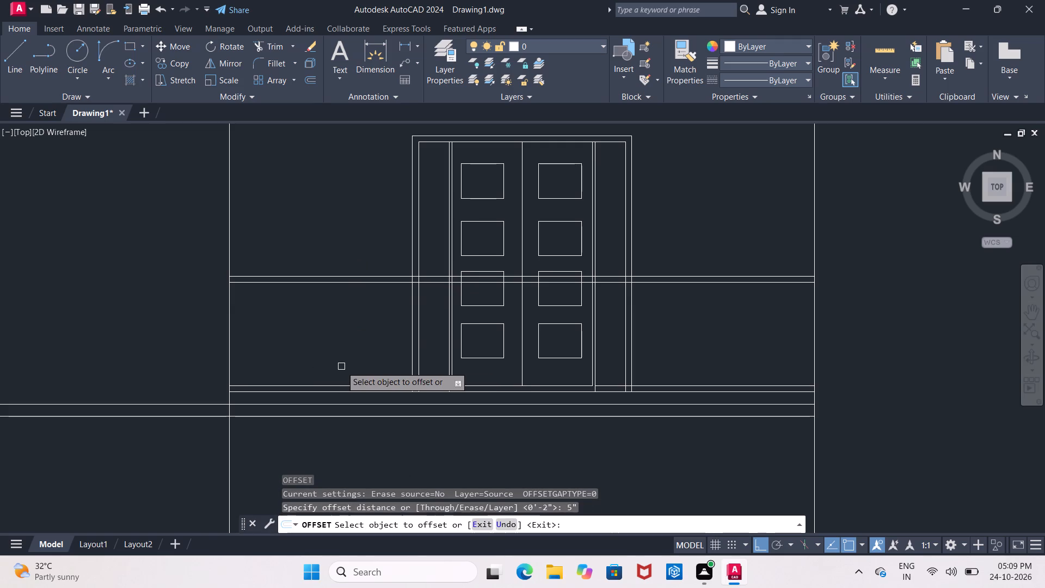
click(388, 280)
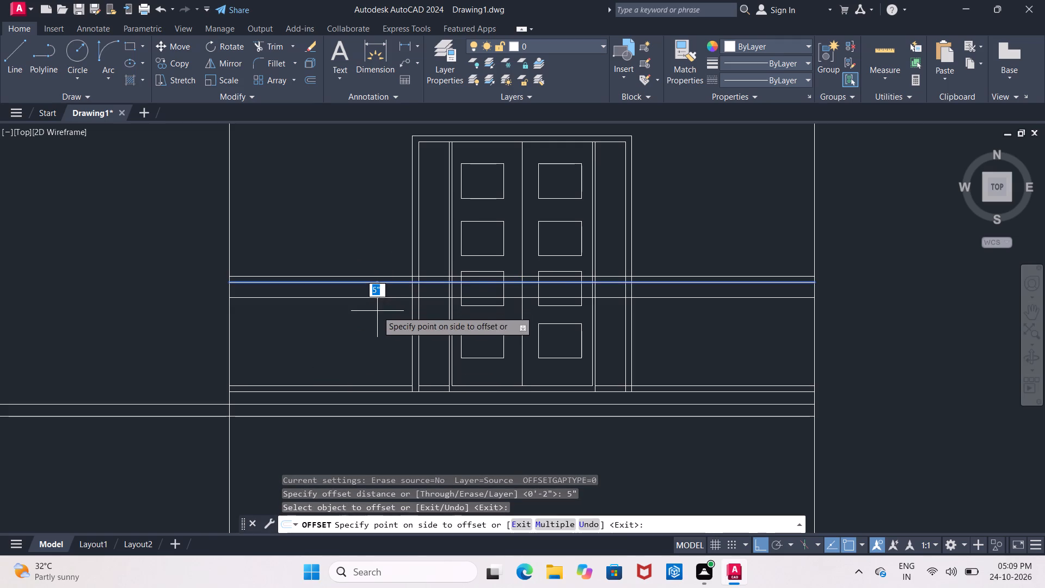
click(377, 311)
key(Return)
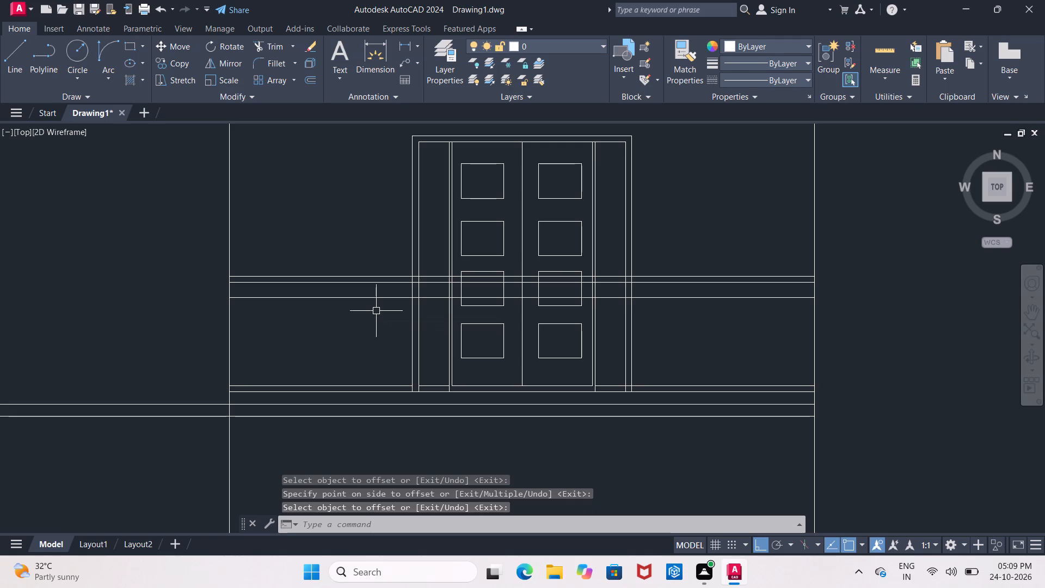
key(Escape)
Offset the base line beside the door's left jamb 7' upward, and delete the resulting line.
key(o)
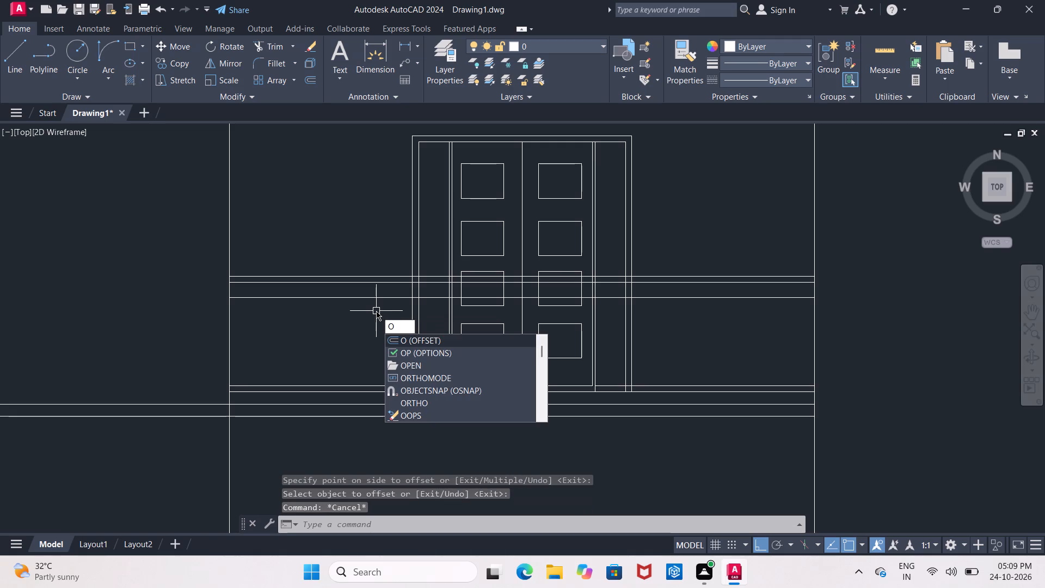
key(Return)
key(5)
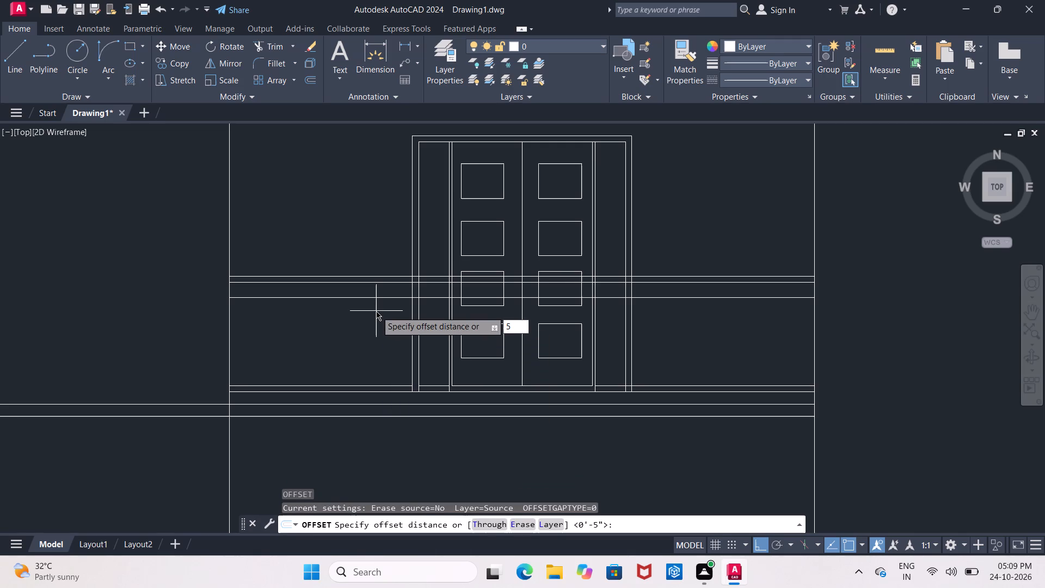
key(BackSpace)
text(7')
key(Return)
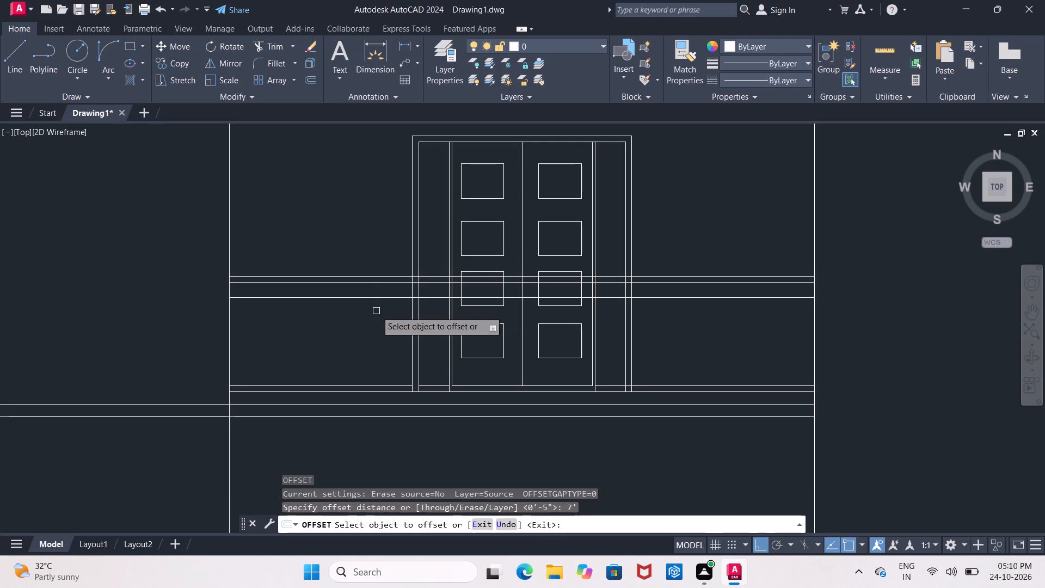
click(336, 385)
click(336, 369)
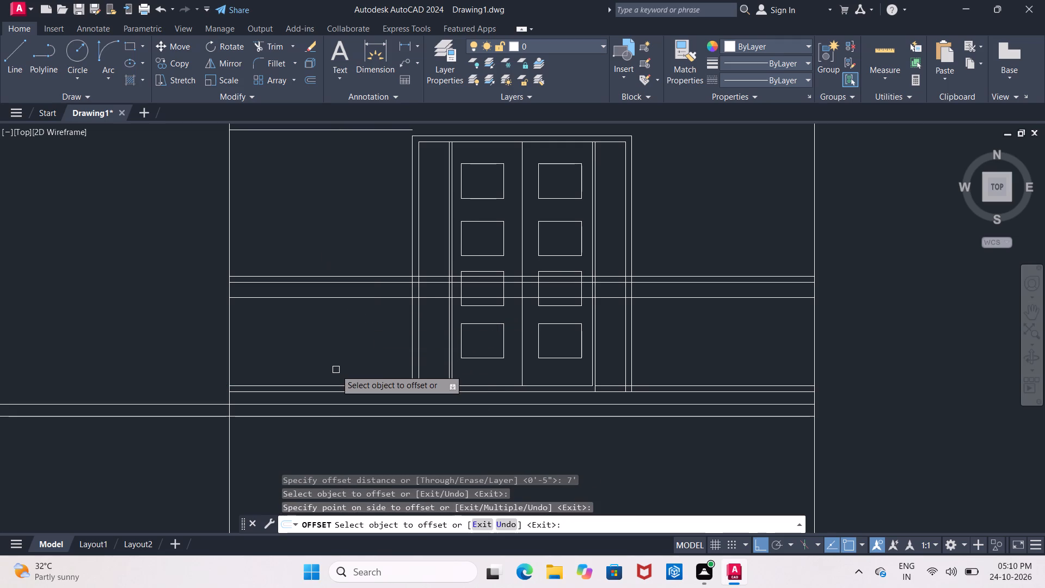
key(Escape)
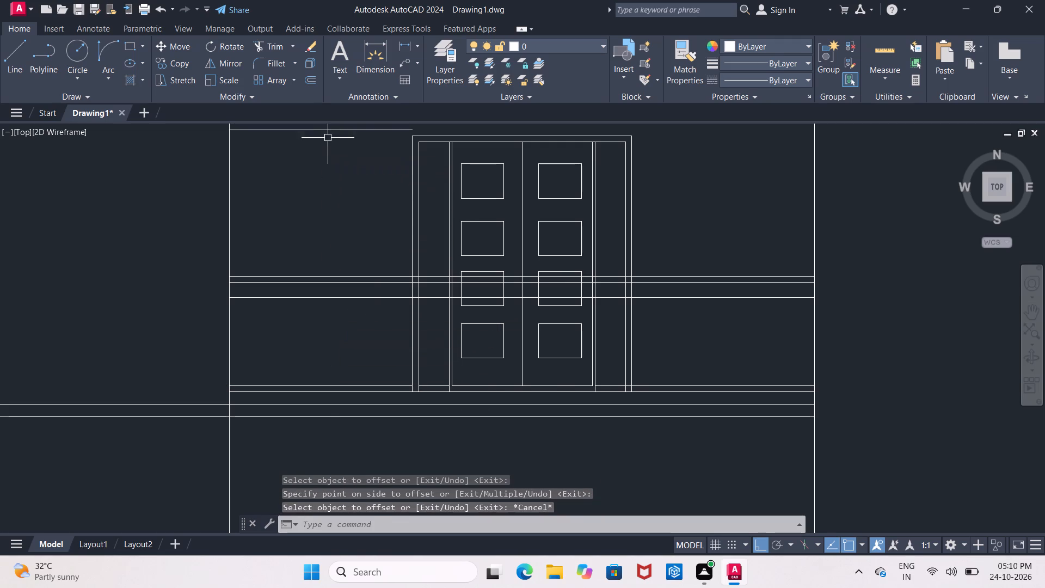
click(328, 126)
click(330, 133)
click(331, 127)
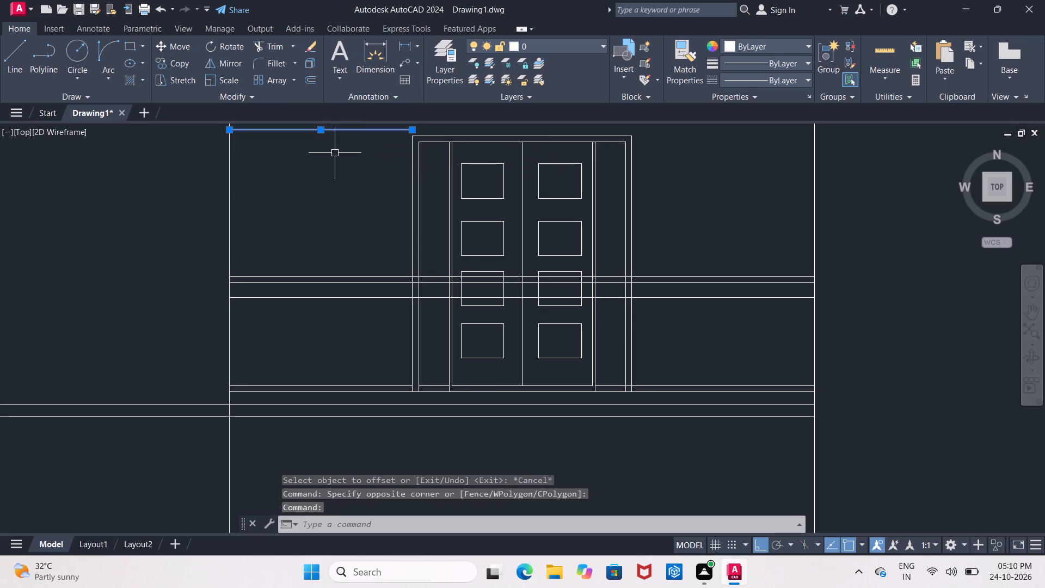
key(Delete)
Offset the base line beside the door's left jamb 7" upward, and end the Offset.
key(o)
key(Return)
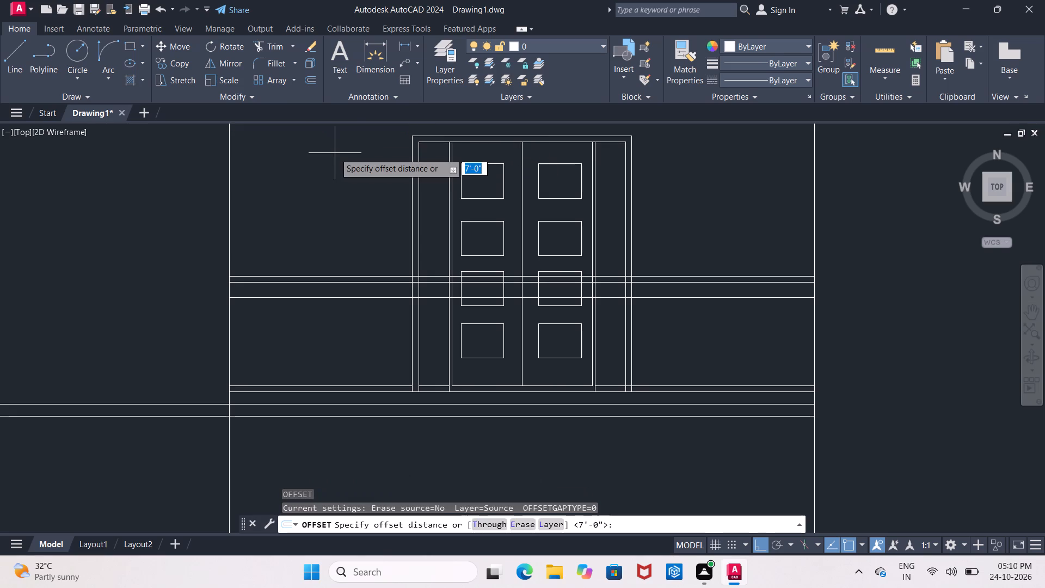
text(7")
key(Return)
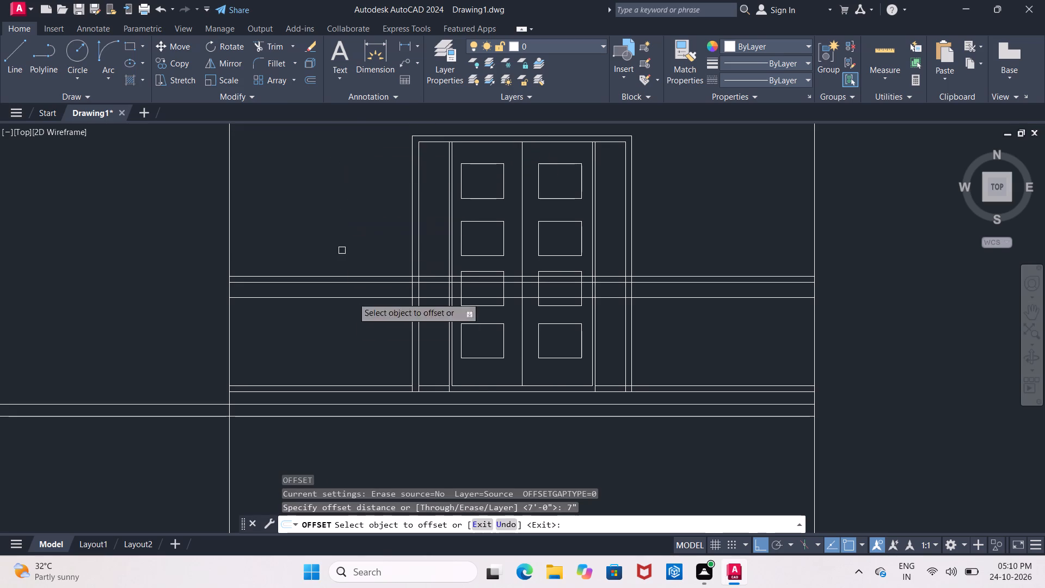
click(359, 388)
click(357, 364)
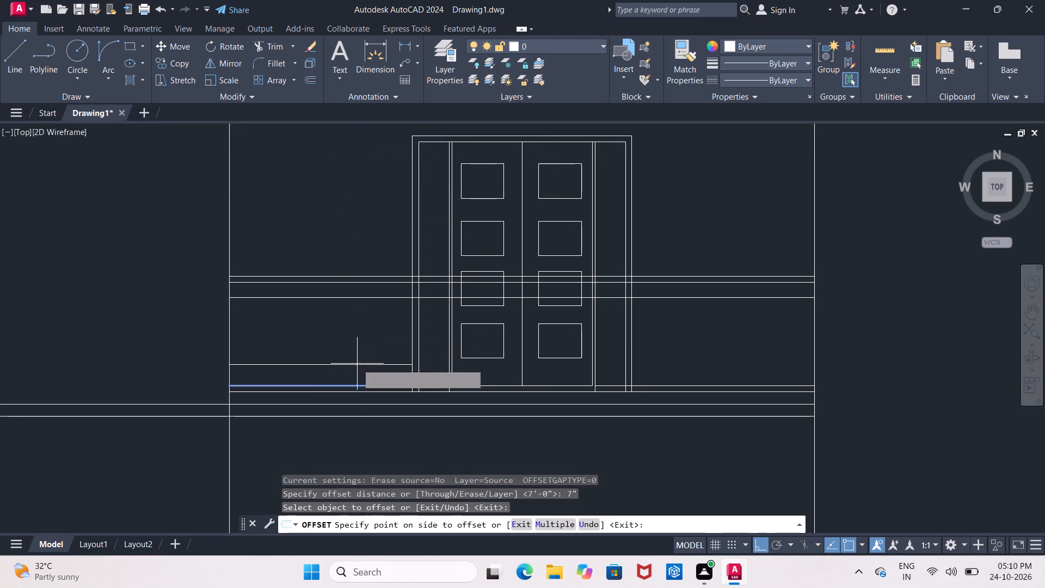
key(Escape)
Extend the new 7" offset line across the door to the bay's right edge line, and end the Extend.
text(EX)
key(space)
key(space)
click(371, 364)
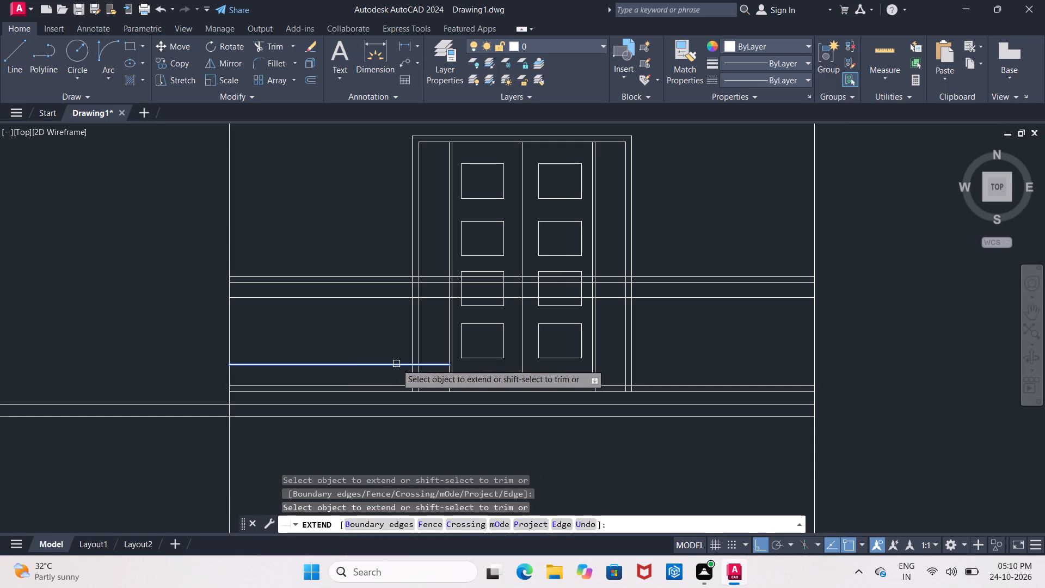
click(396, 364)
click(405, 364)
click(428, 364)
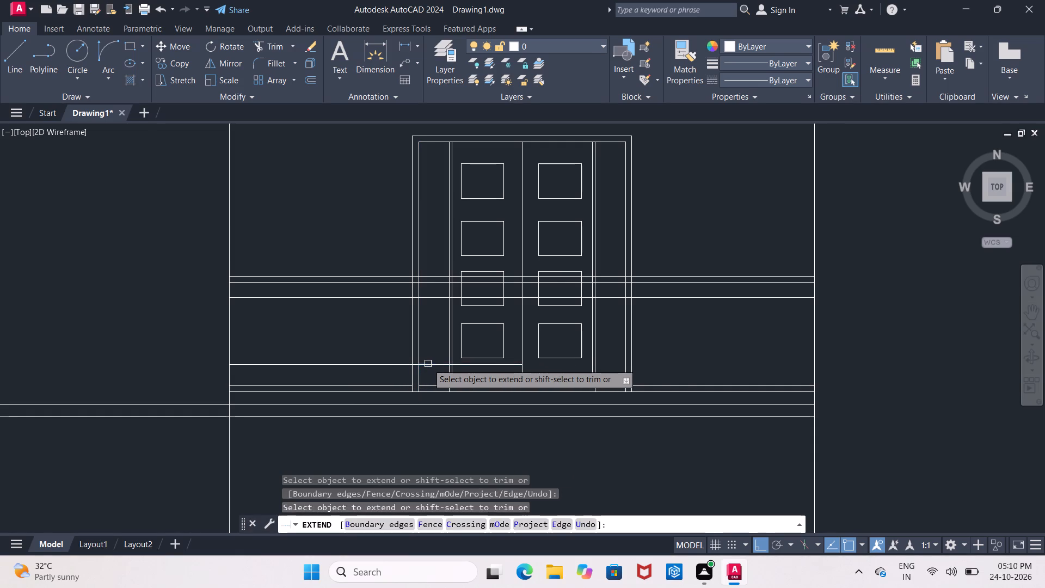
click(489, 365)
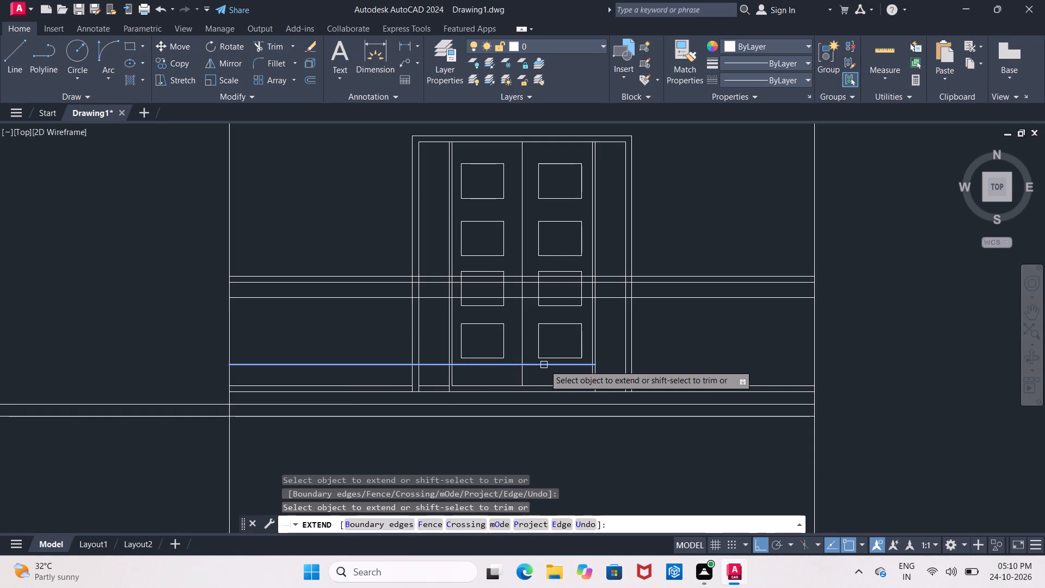
click(561, 363)
click(568, 364)
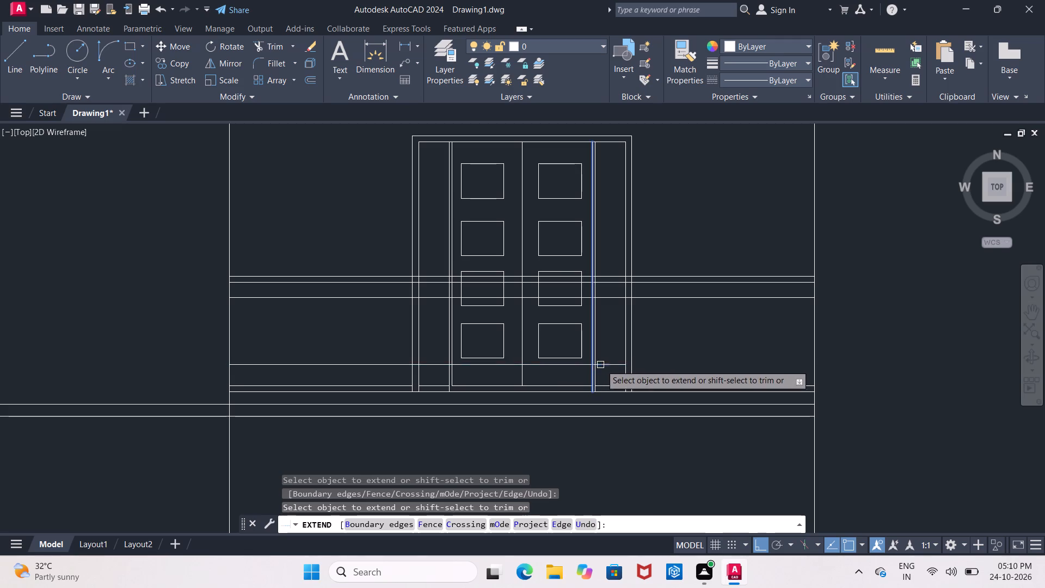
click(609, 364)
click(614, 364)
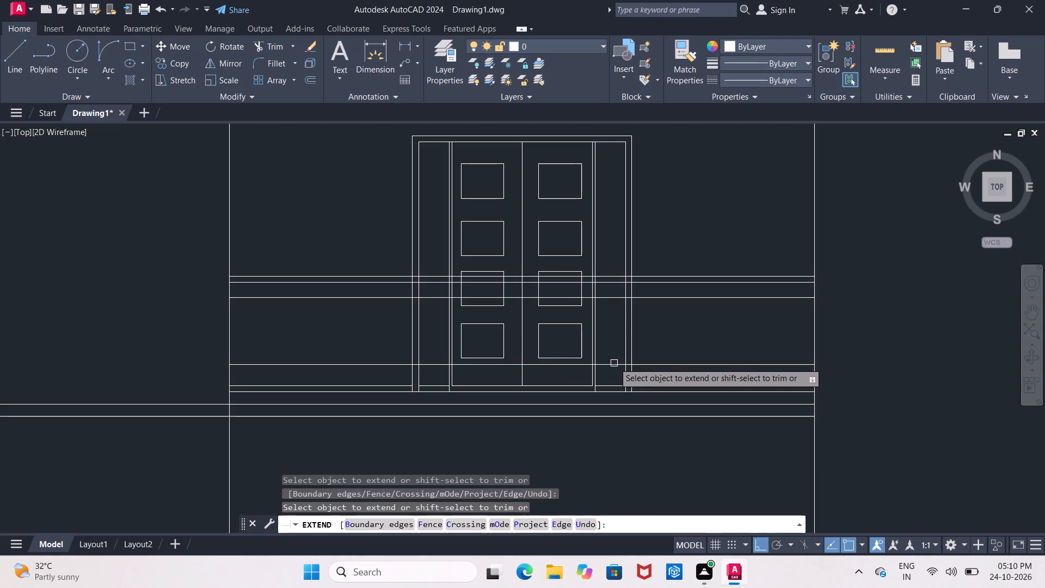
middle_drag(289, 317, 339, 328)
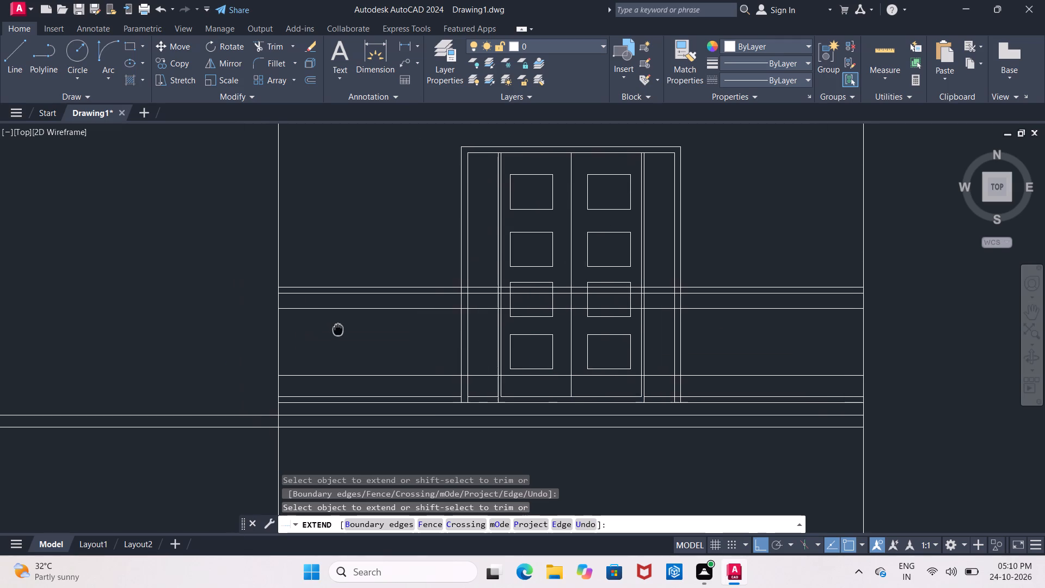
scroll(312, 321, up, 1)
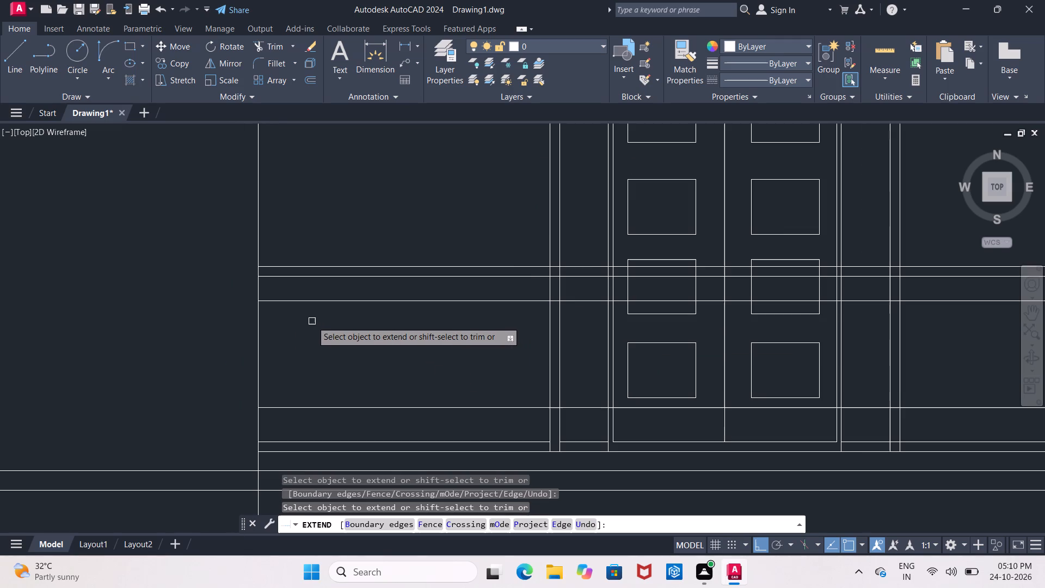
scroll(312, 321, up, 2)
scroll(312, 324, down, 2)
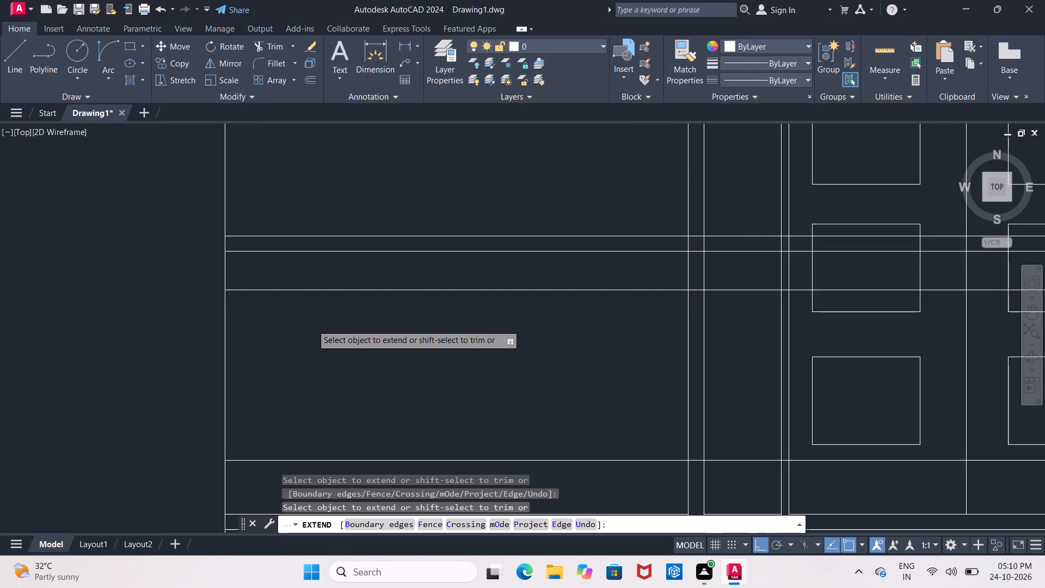
key(Escape)
Offset the door bay's left and right edge lines 2" outward, and end the Offset.
key(o)
key(Return)
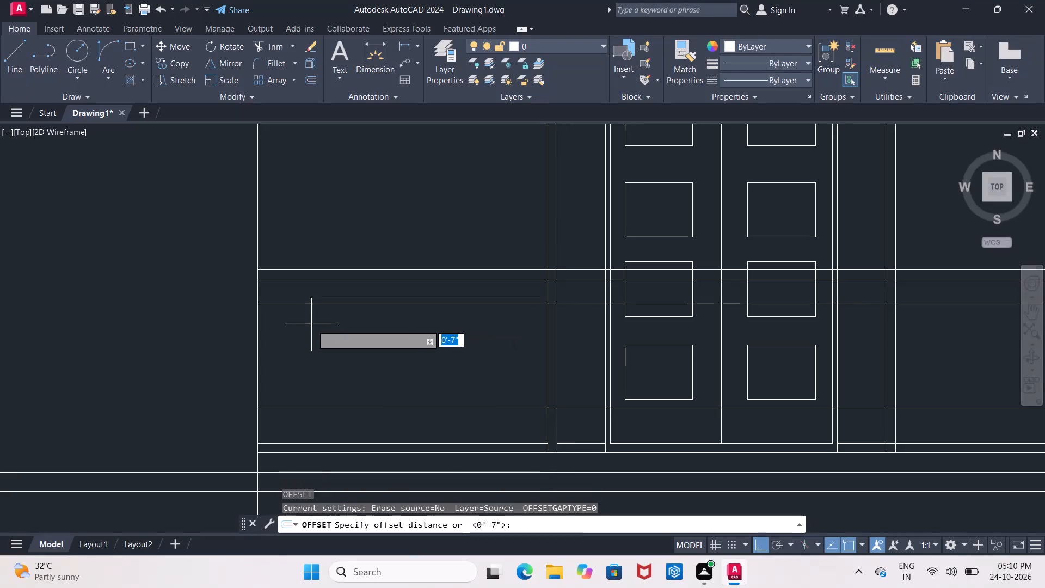
text(2")
key(Return)
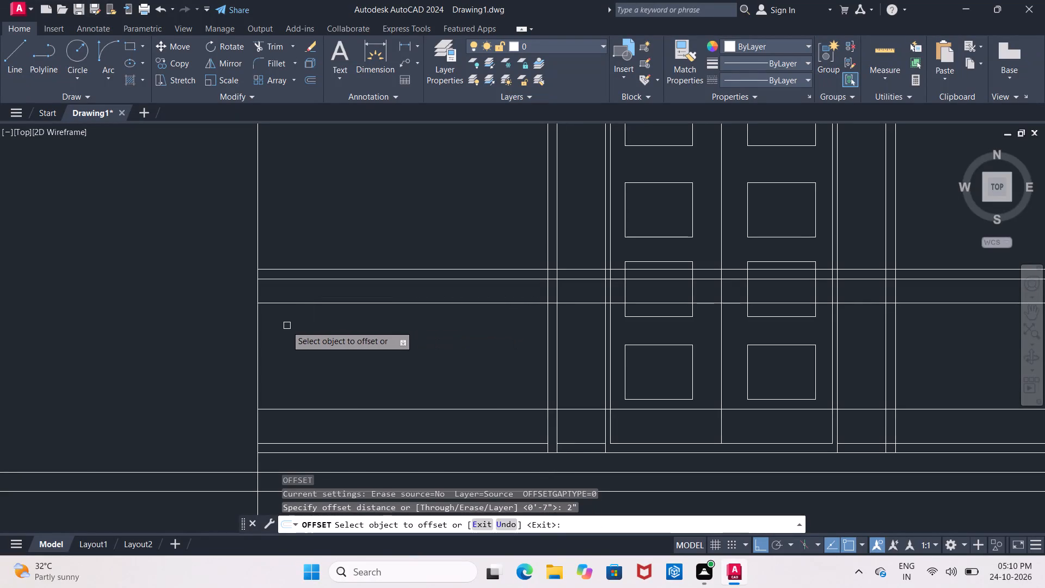
click(259, 353)
click(213, 362)
middle_drag(363, 382, 361, 382)
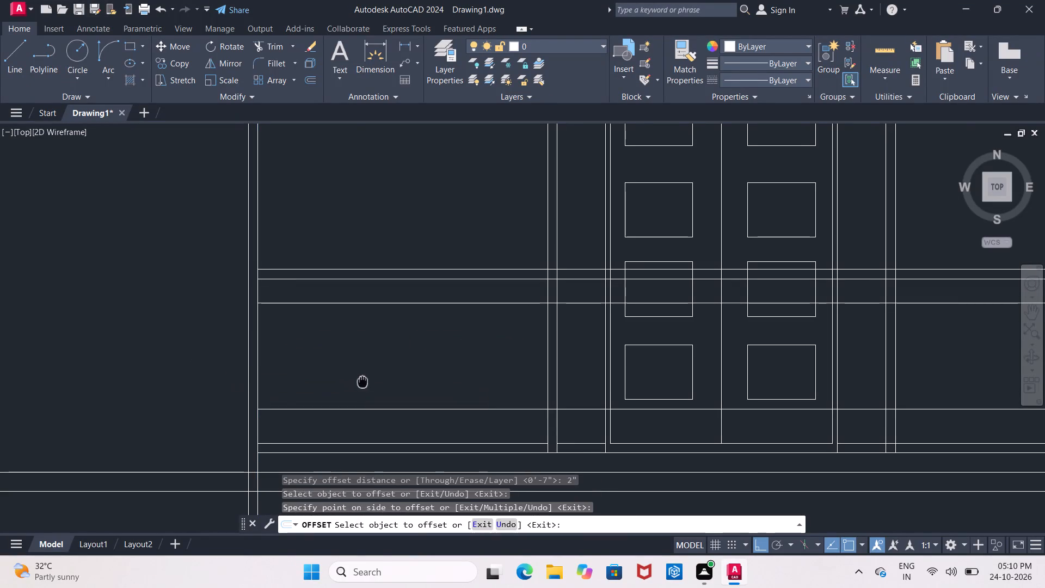
middle_drag(361, 382, 59, 338)
click(878, 306)
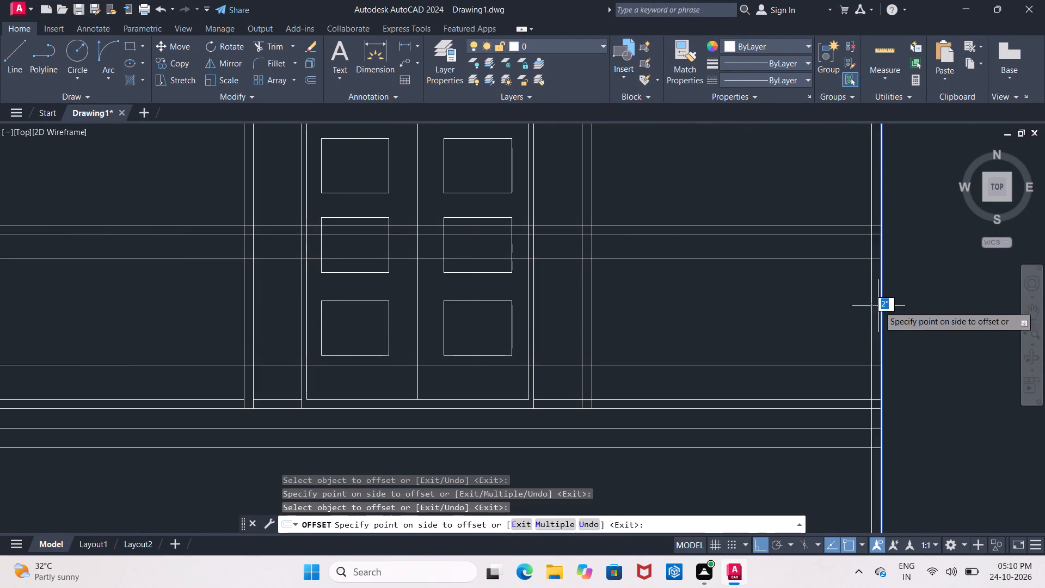
click(910, 304)
middle_drag(743, 327, 1044, 303)
key(Escape)
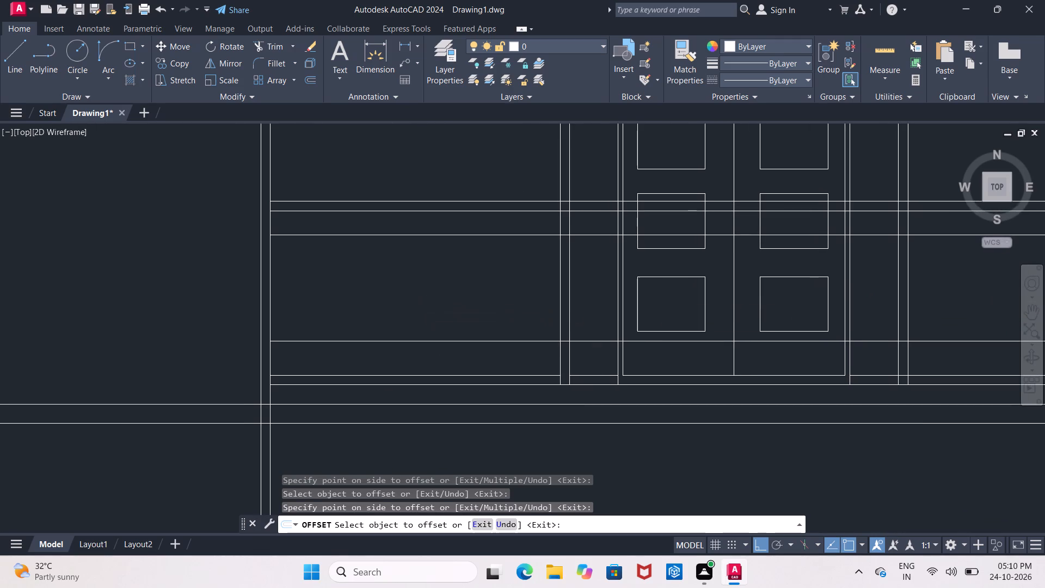
Extend the floor line, base line and four horizontal railing lines to the bay's new outer left edge line.
key(e)
key(x)
key(space)
key(space)
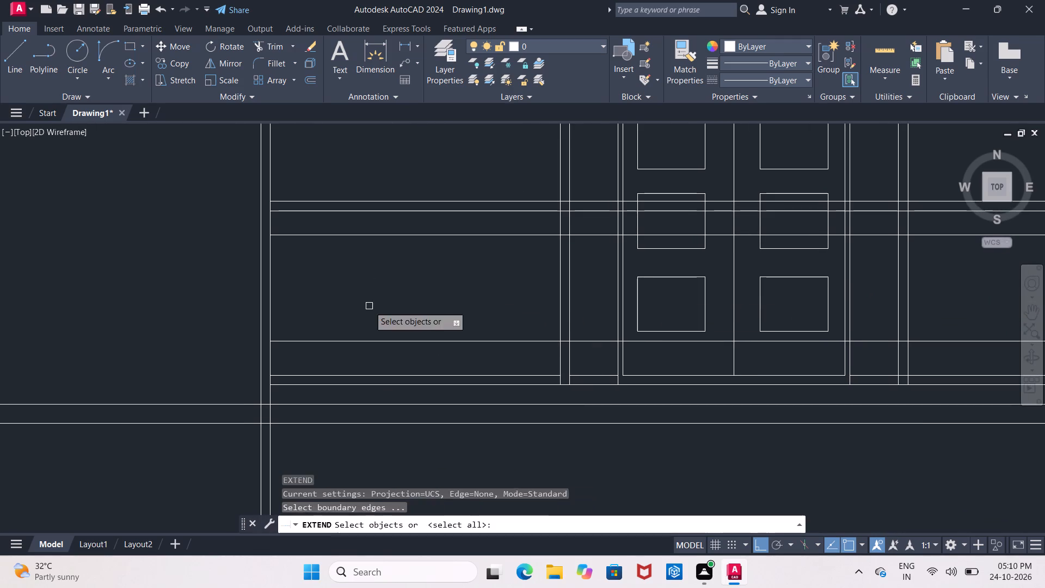
click(304, 384)
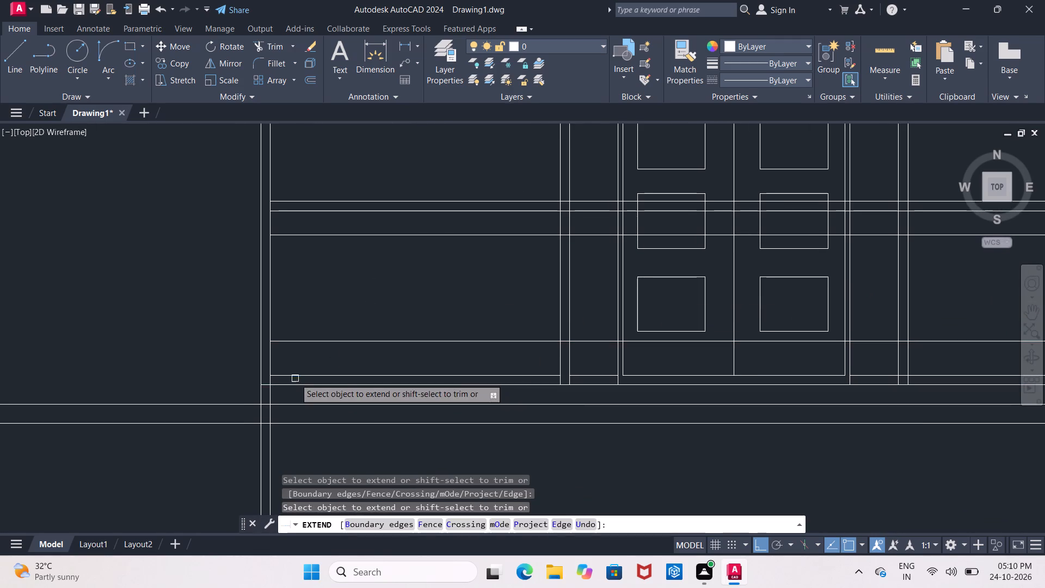
click(291, 374)
click(282, 338)
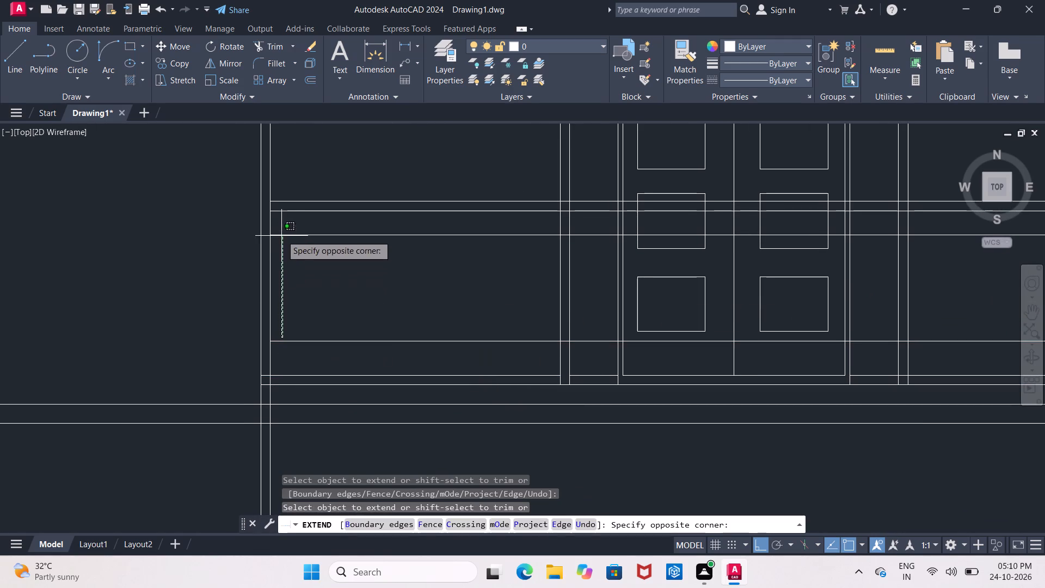
click(289, 197)
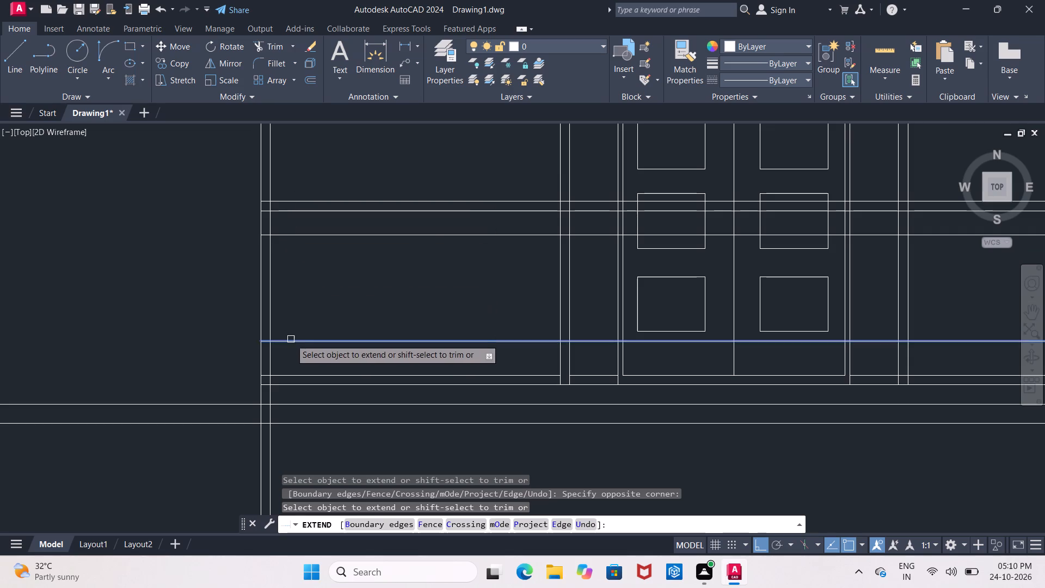
click(291, 339)
Trim the bay's two left edge lines above the top railing line.
middle_drag(291, 304, 286, 387)
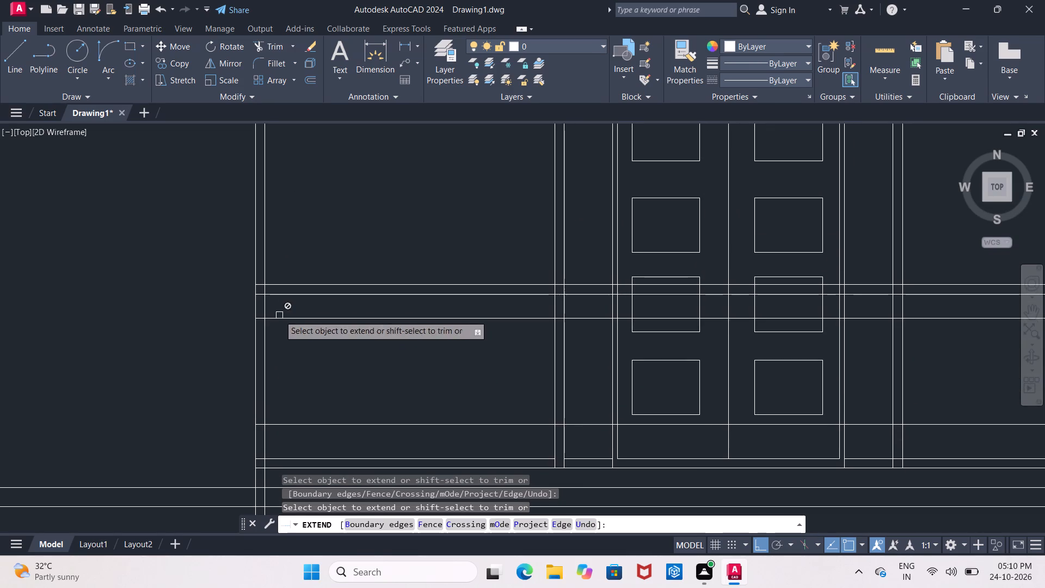
shift+drag(198, 227, 224, 224)
shift+click(345, 226)
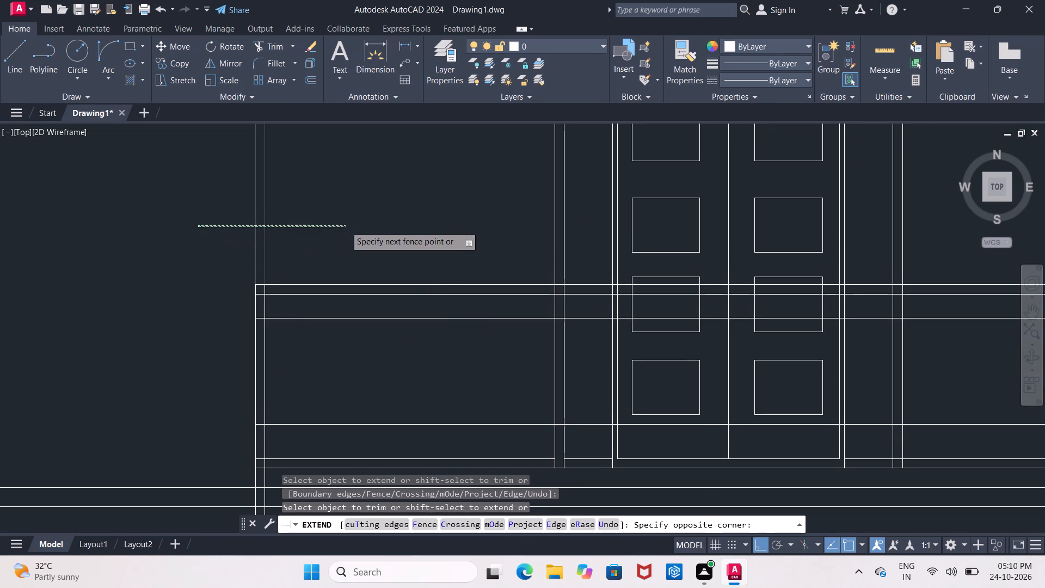
scroll(360, 237, down, 1)
middle_click(360, 237)
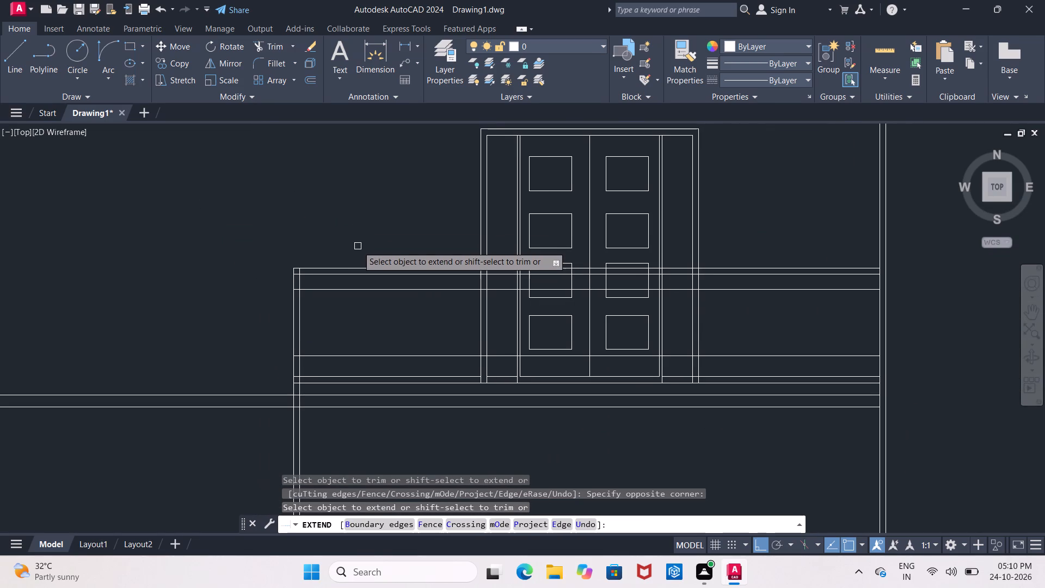
Undo the last Extend operation, including its line extensions and the trims on the bay's left edge lines.
key(ctrl+x)
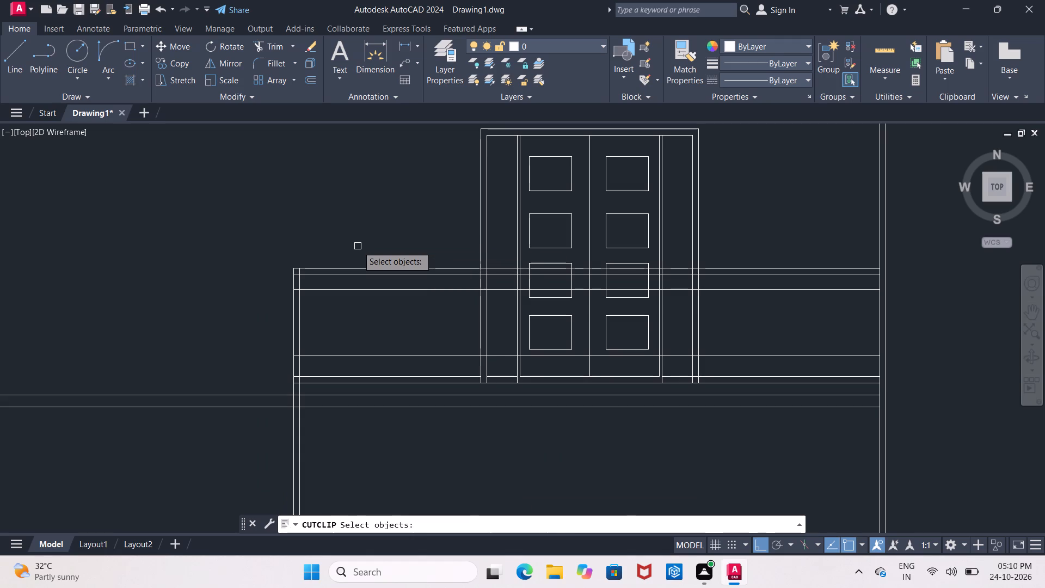
key(ctrl+z)
key(ctrl+z)
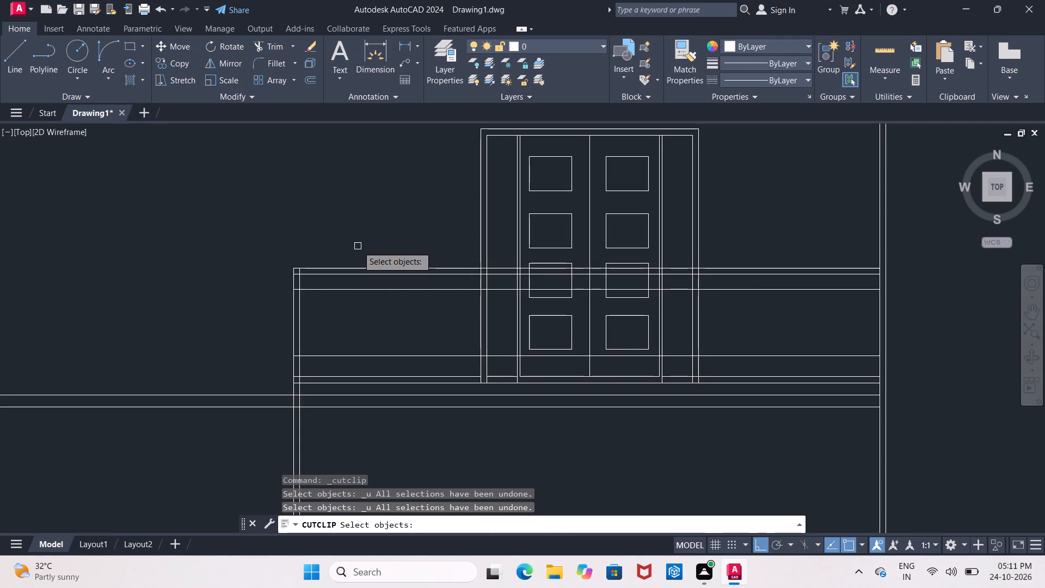
key(Escape)
key(ctrl+z)
key(ctrl+z)
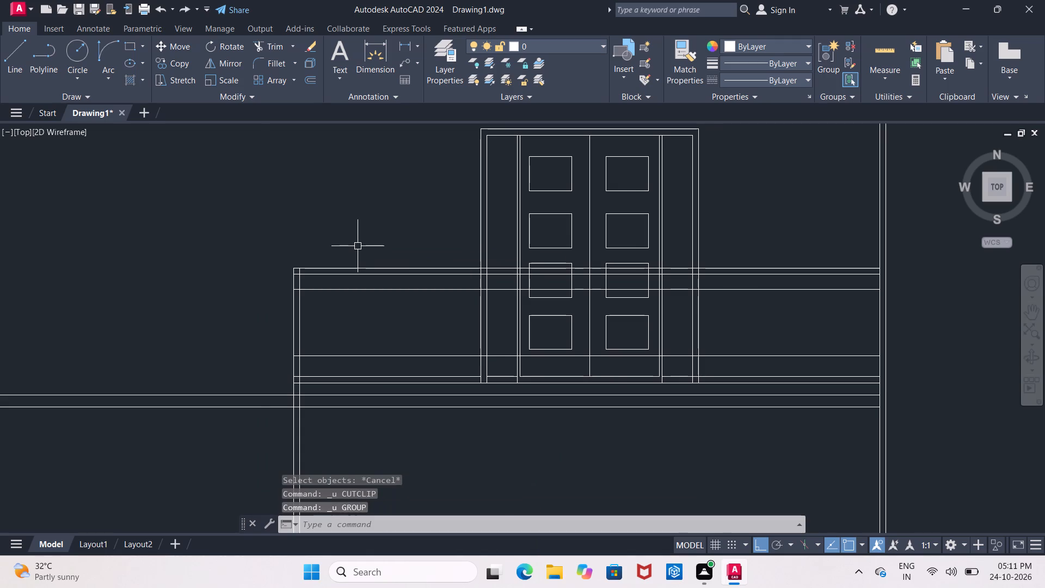
key(ctrl+z)
Extend the four horizontal railing lines and the floor line to the bay's outer left edge line.
scroll(358, 249, down, 1)
middle_drag(358, 250, 349, 313)
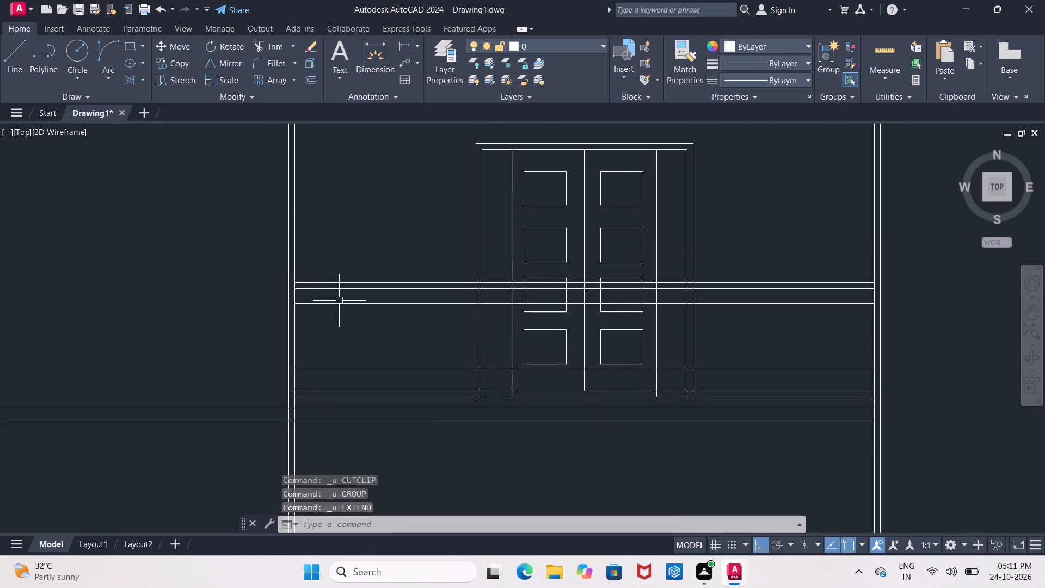
text(EX)
key(space)
key(space)
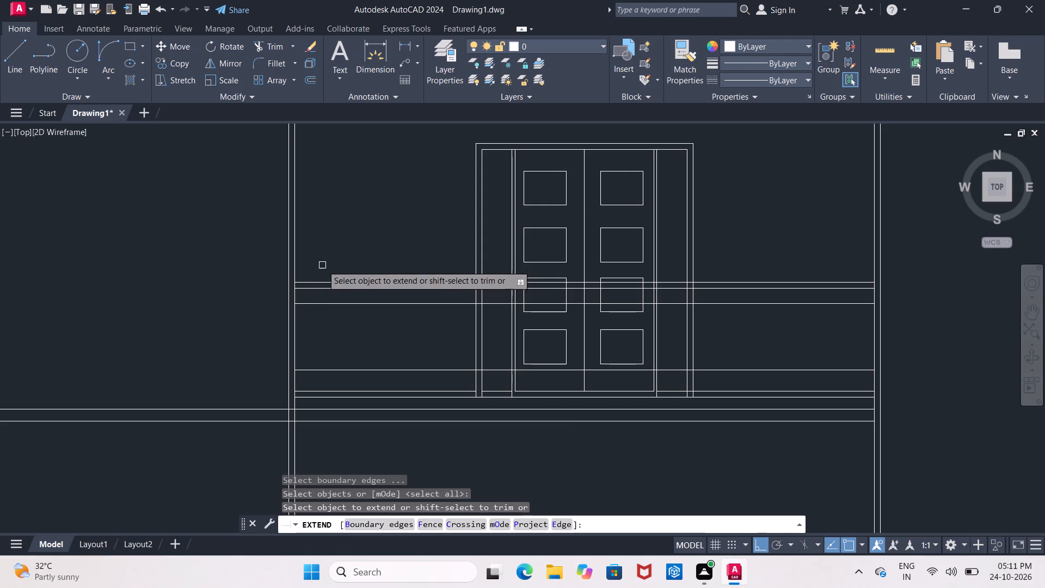
click(316, 282)
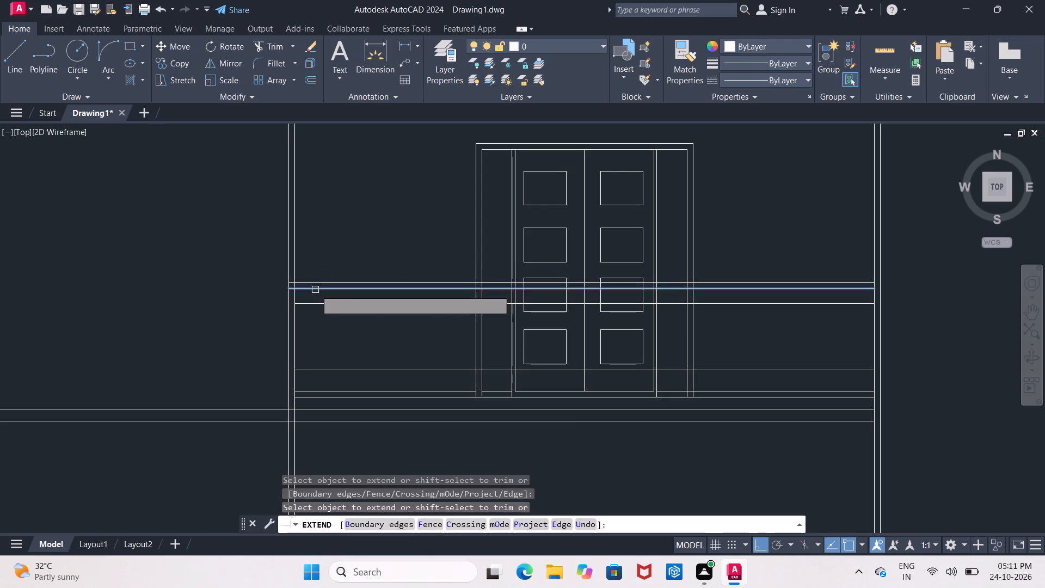
click(315, 291)
click(316, 301)
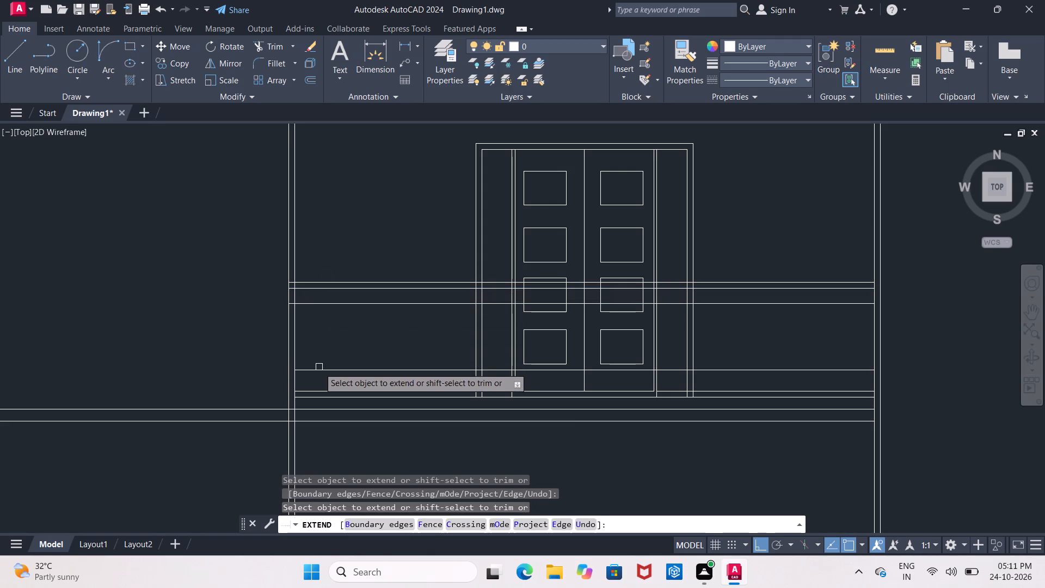
click(318, 369)
click(317, 391)
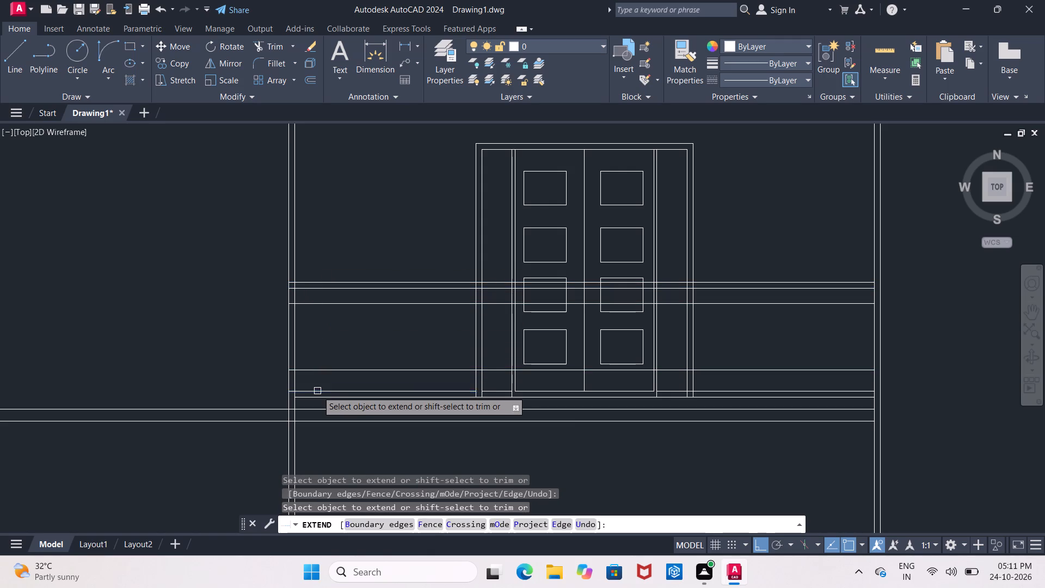
Trim only the bay's outer left edge line above the top railing line.
middle_drag(308, 249, 312, 289)
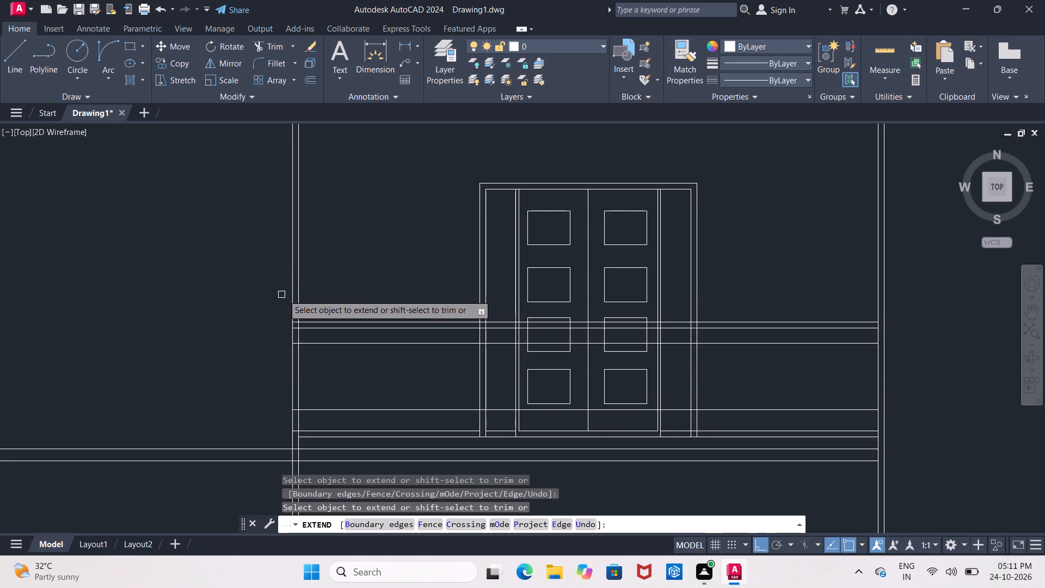
shift+click(290, 302)
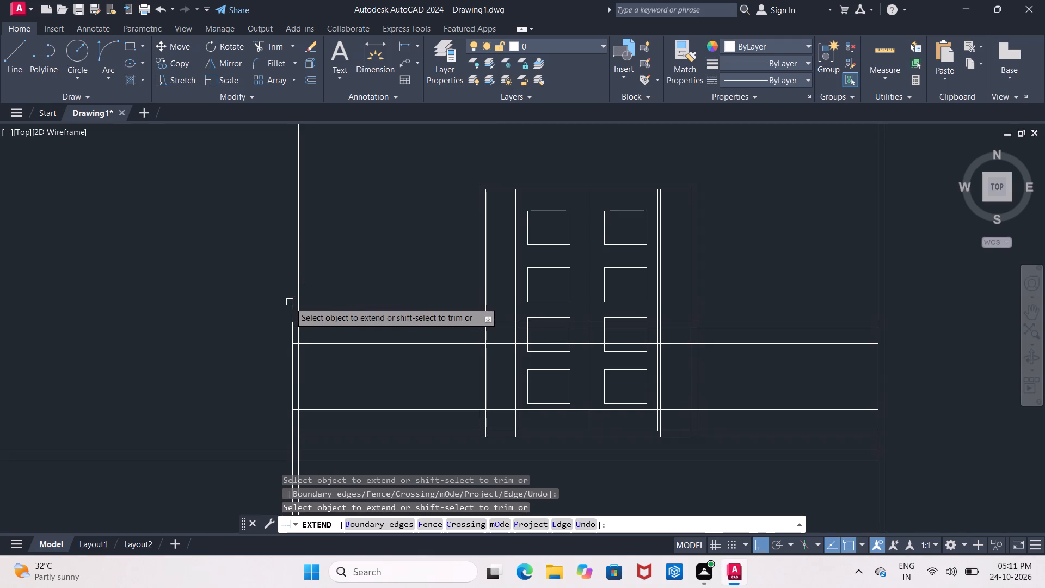
Extend the four horizontal railing lines and the floor line to the bay's outer right edge line.
scroll(388, 301, down, 2)
middle_drag(385, 293, 379, 298)
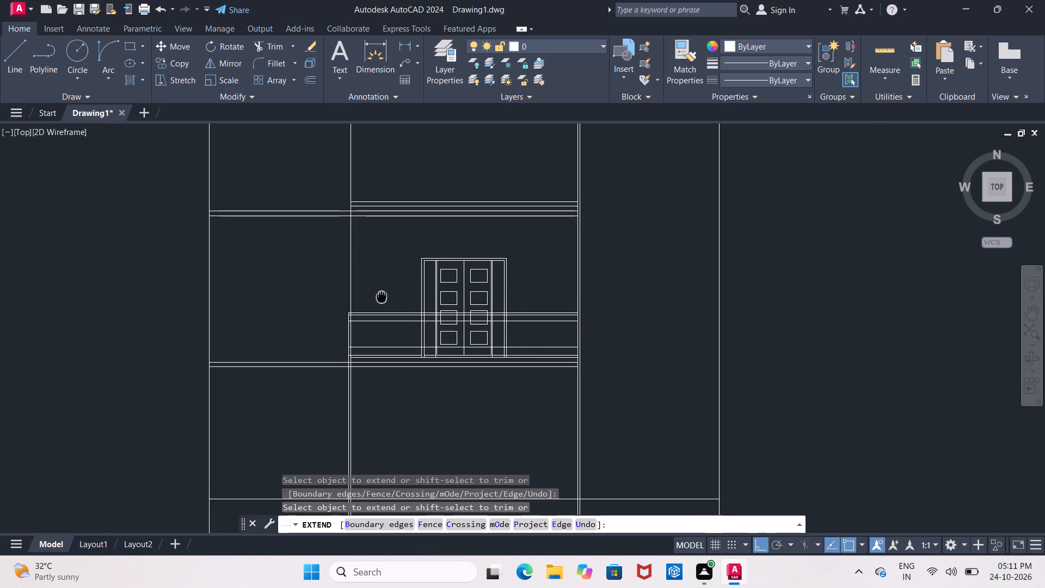
middle_drag(379, 298, 339, 307)
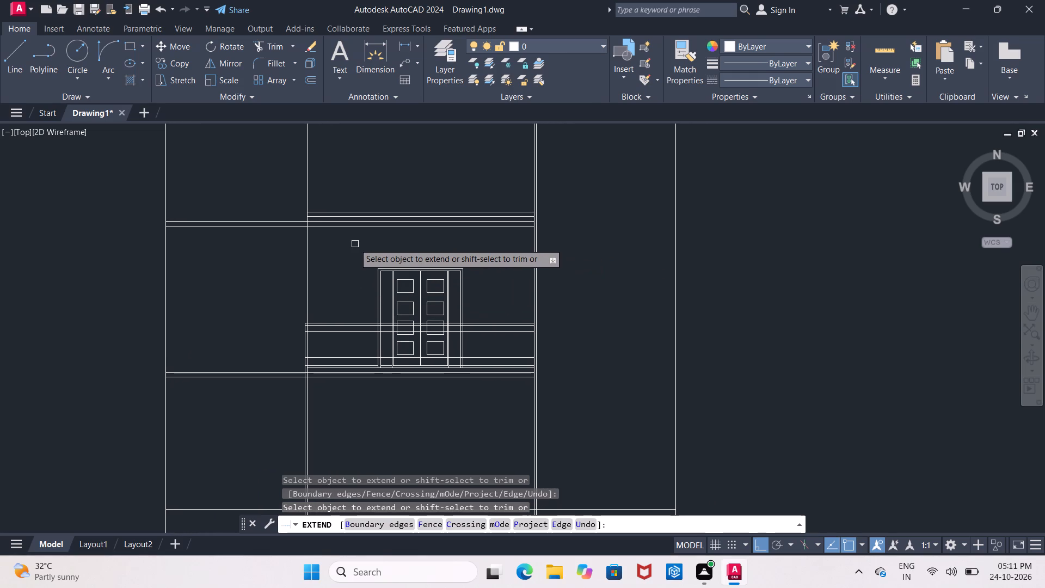
scroll(356, 243, up, 1)
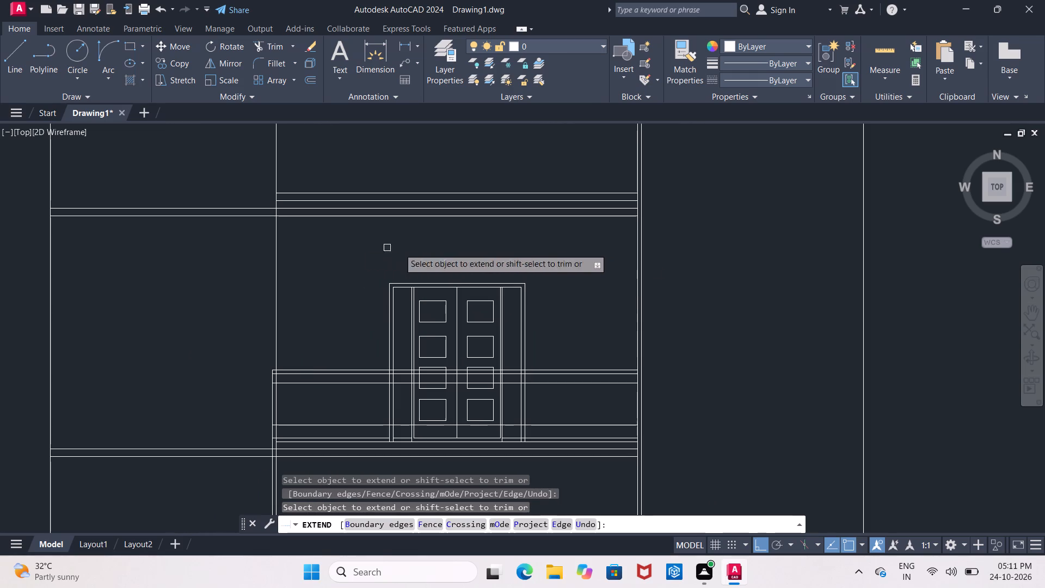
middle_drag(614, 401, 605, 354)
scroll(607, 342, up, 2)
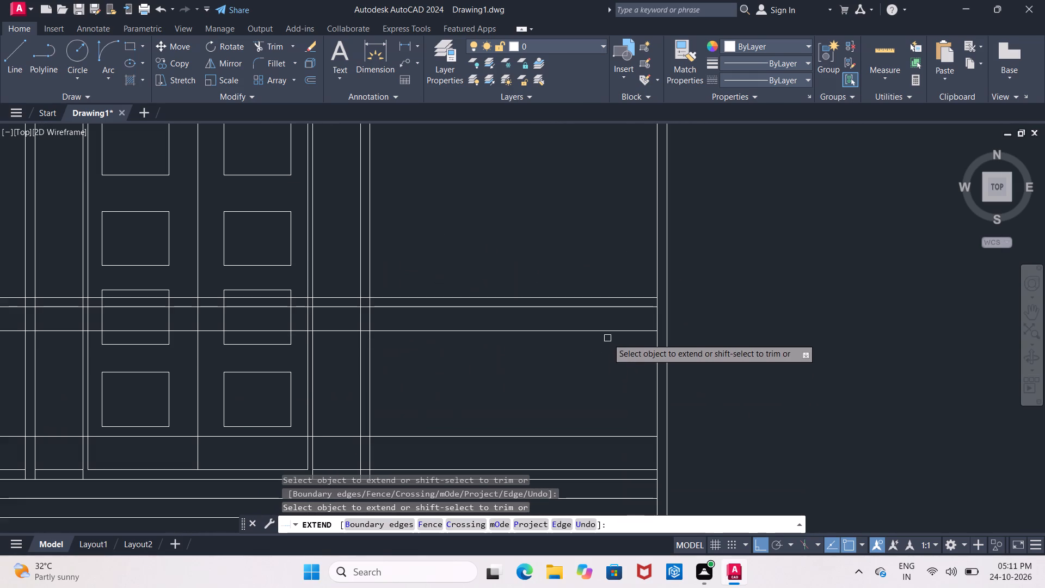
click(626, 298)
click(629, 307)
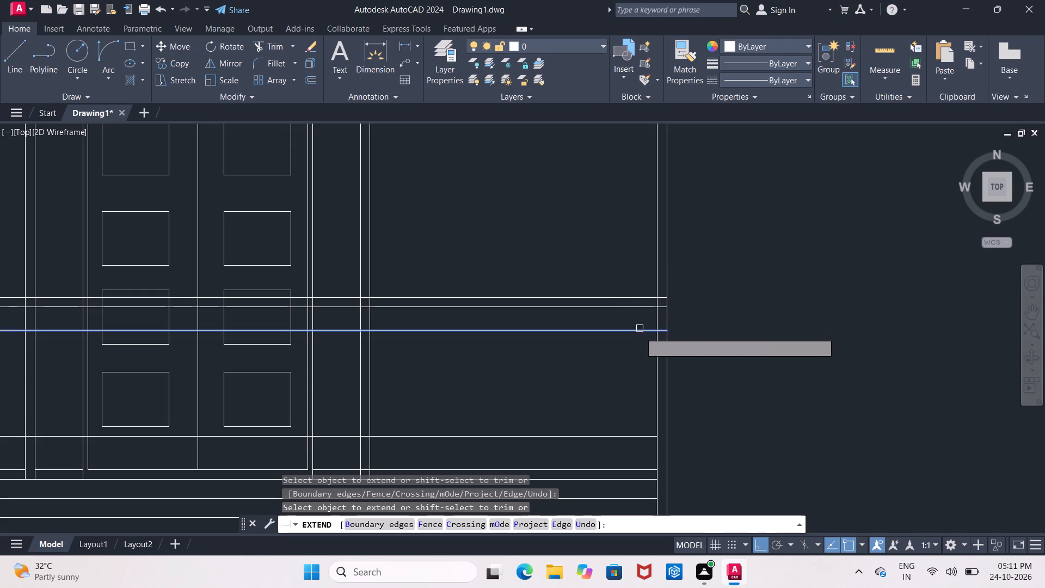
click(638, 332)
click(632, 437)
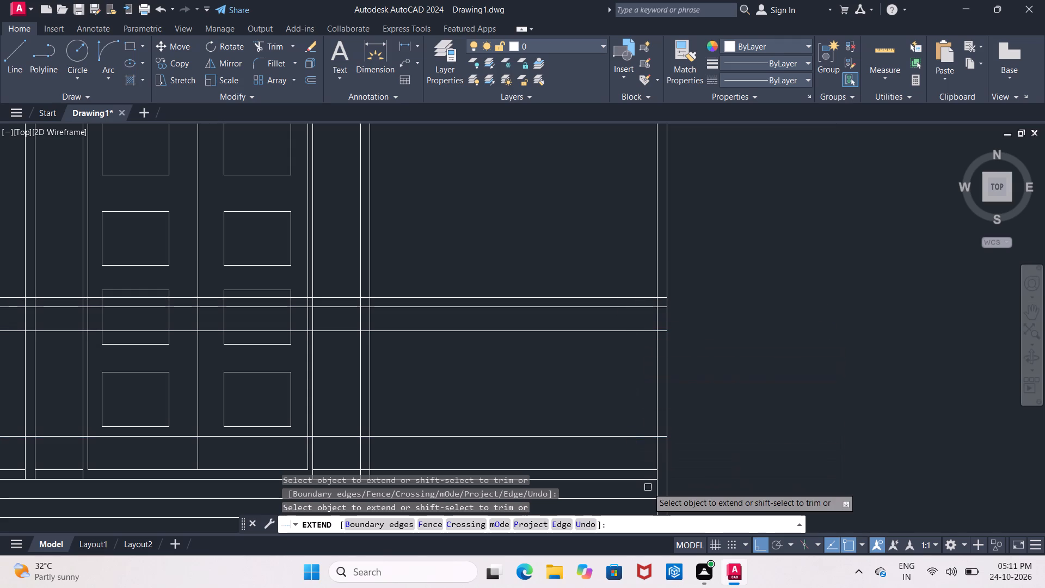
scroll(642, 474, down, 1)
middle_drag(637, 457, 631, 408)
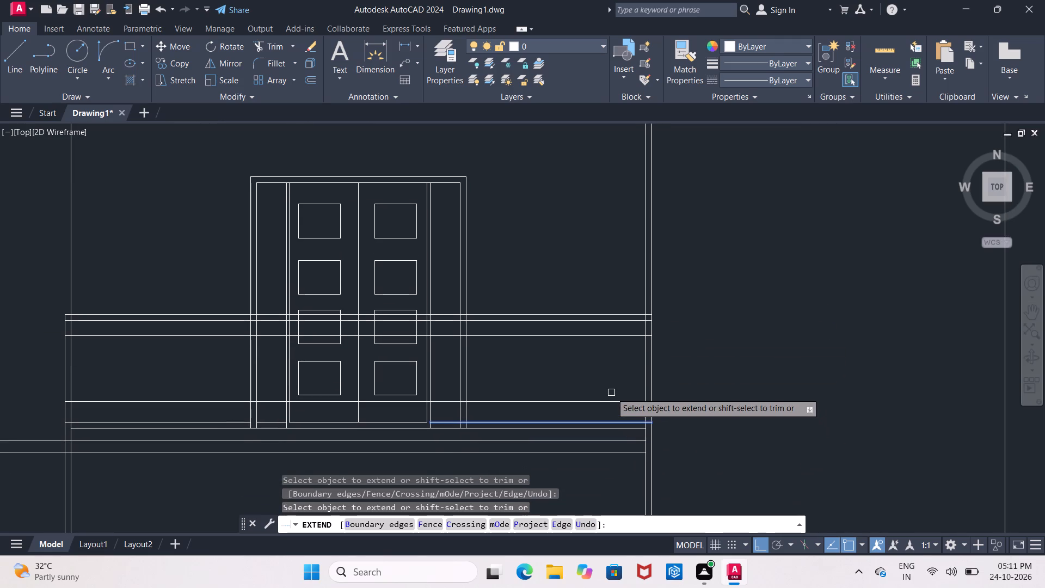
click(625, 420)
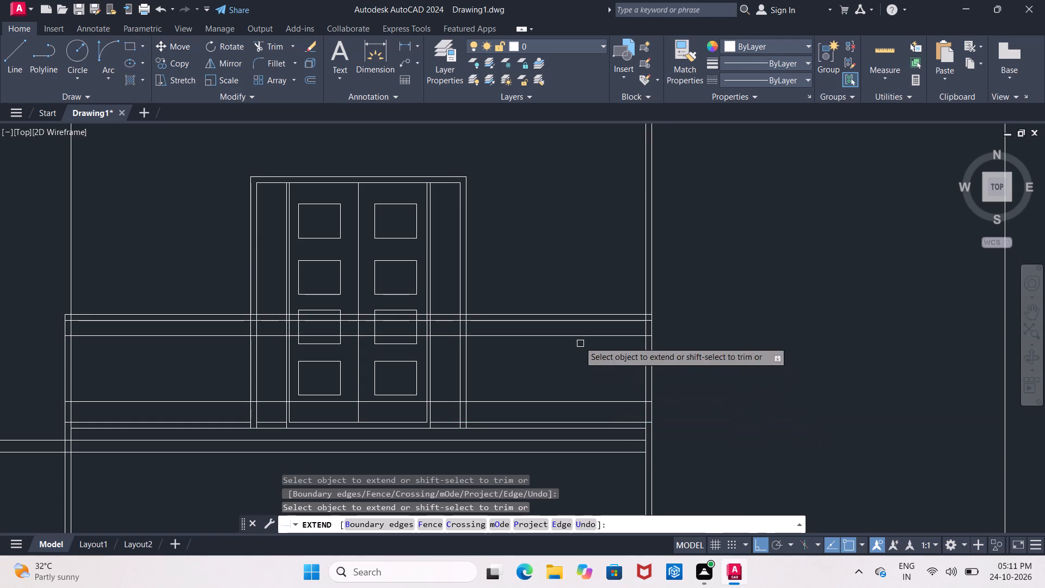
Trim the bay's outer right edge line above the top railing line, and end the Extend.
middle_drag(578, 348, 567, 419)
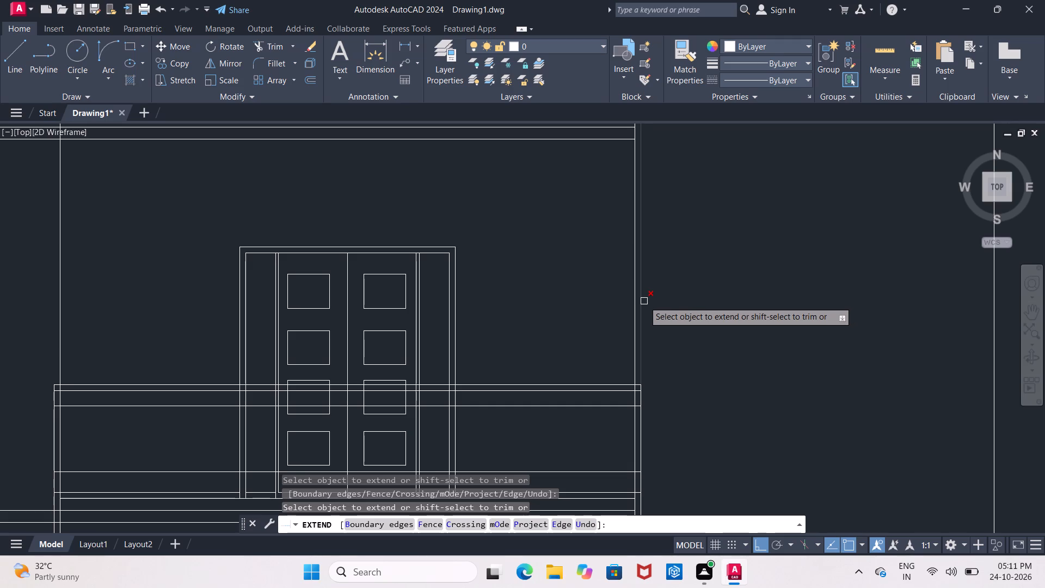
shift+click(644, 301)
scroll(567, 305, down, 2)
middle_drag(567, 305, 568, 309)
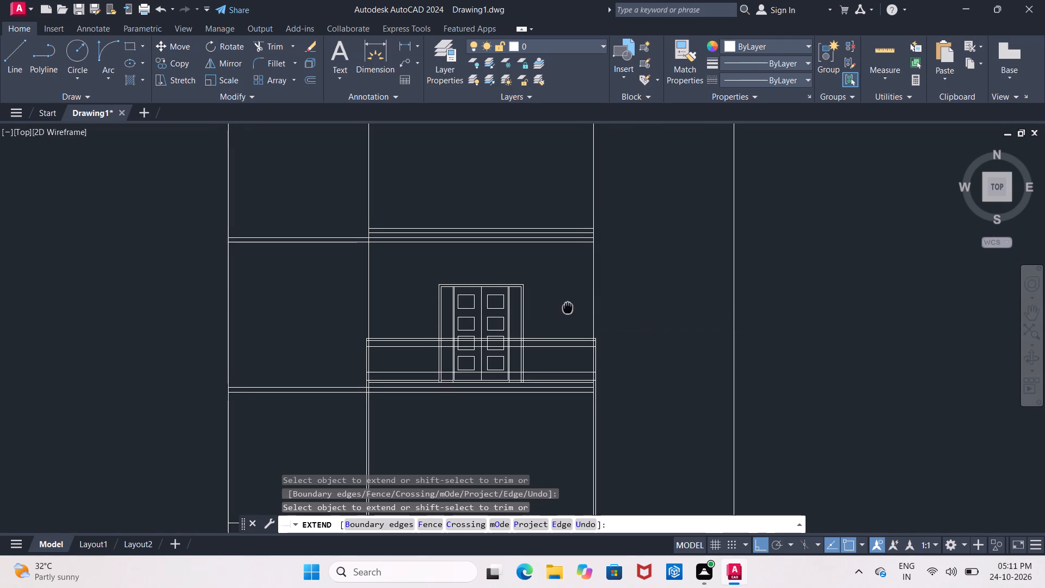
middle_drag(568, 309, 569, 310)
scroll(399, 353, up, 4)
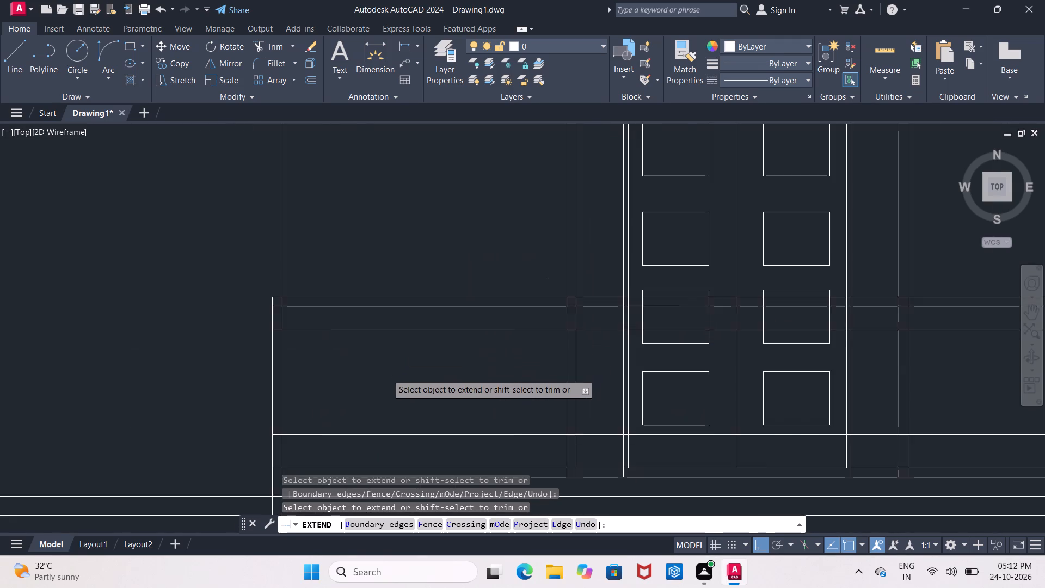
middle_drag(387, 374, 413, 274)
key(Escape)
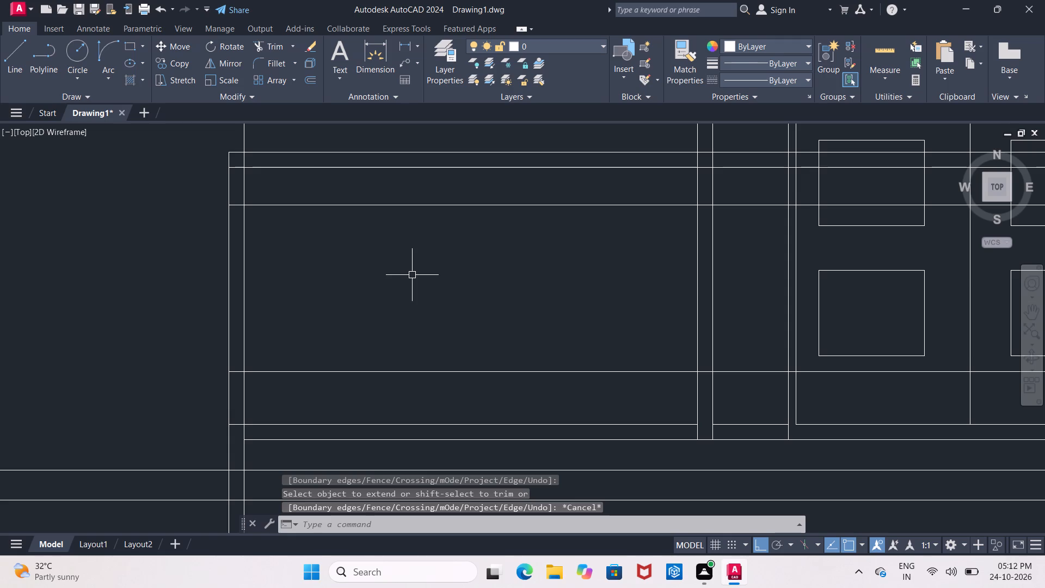
With Ortho off, draw a diagonal line about 5'-4" long from the inner left edge at the lowest railing line to the door frame at the third.
middle_drag(403, 279, 355, 305)
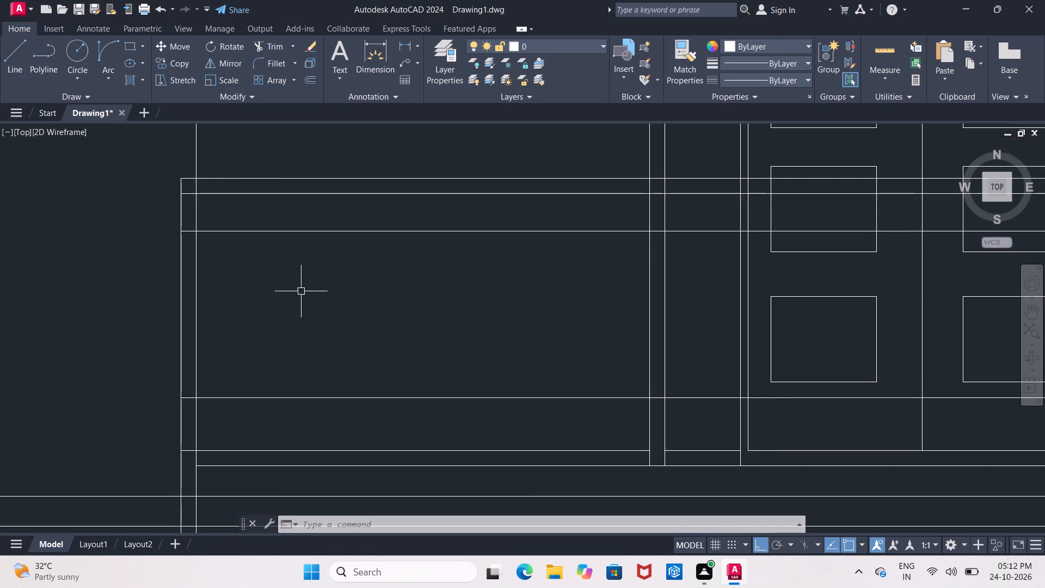
click(13, 54)
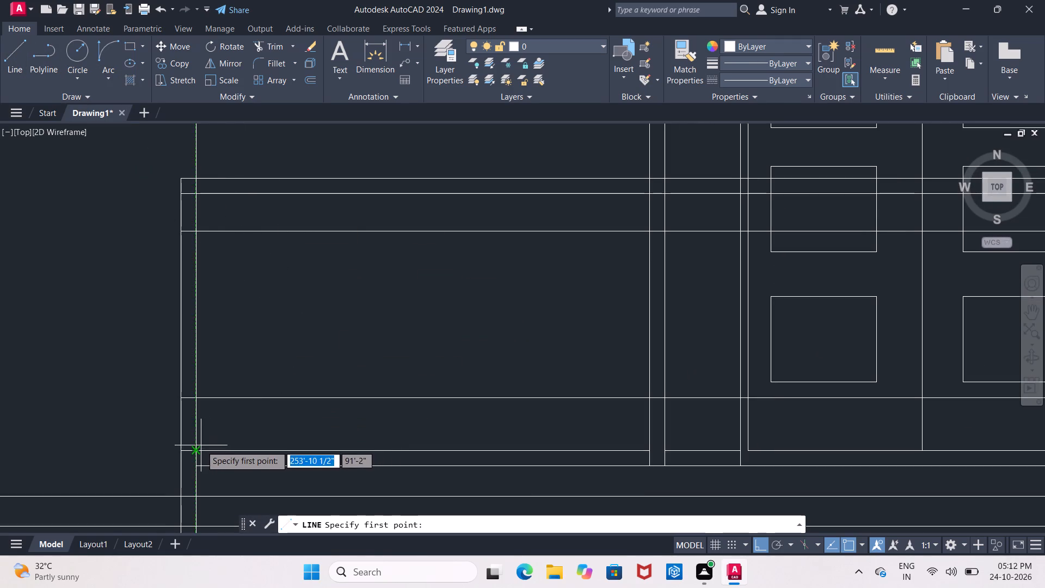
click(195, 396)
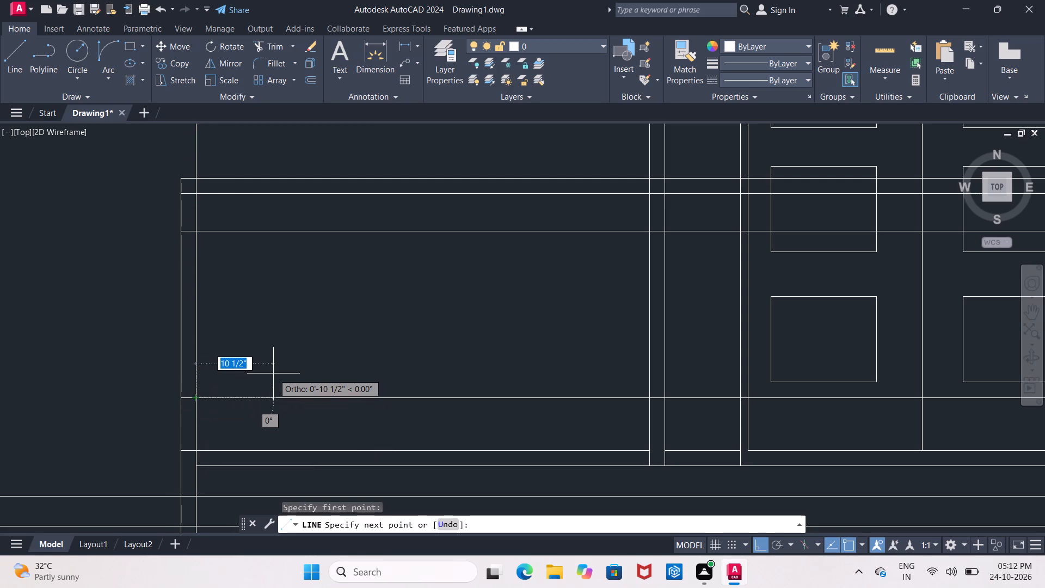
click(753, 548)
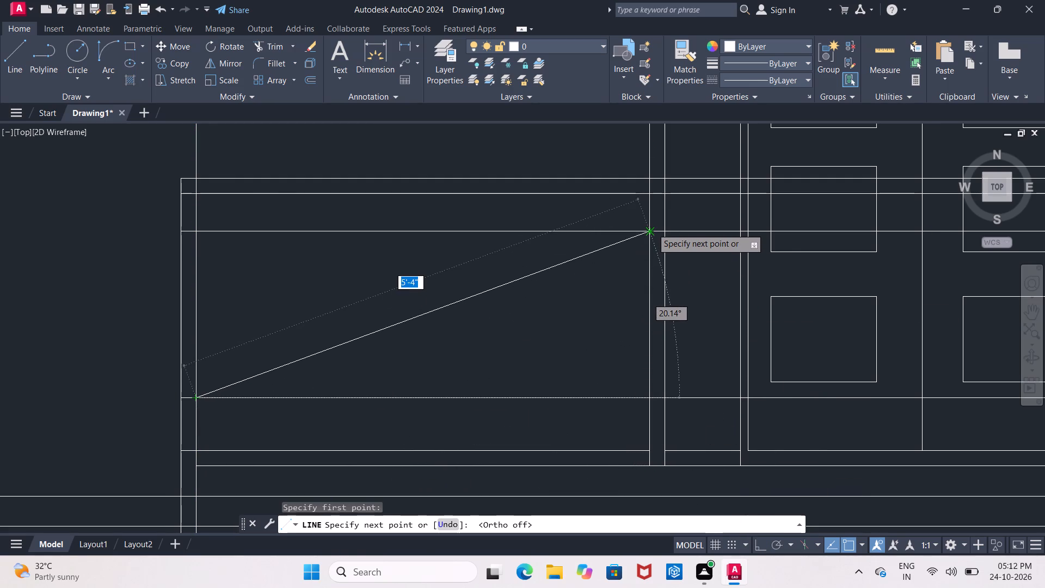
click(652, 228)
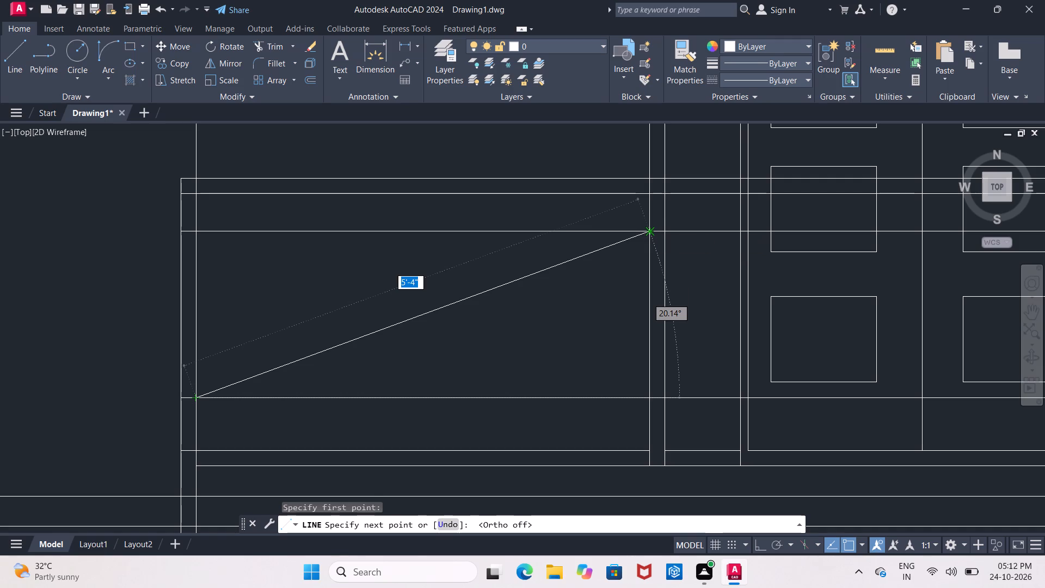
key(Escape)
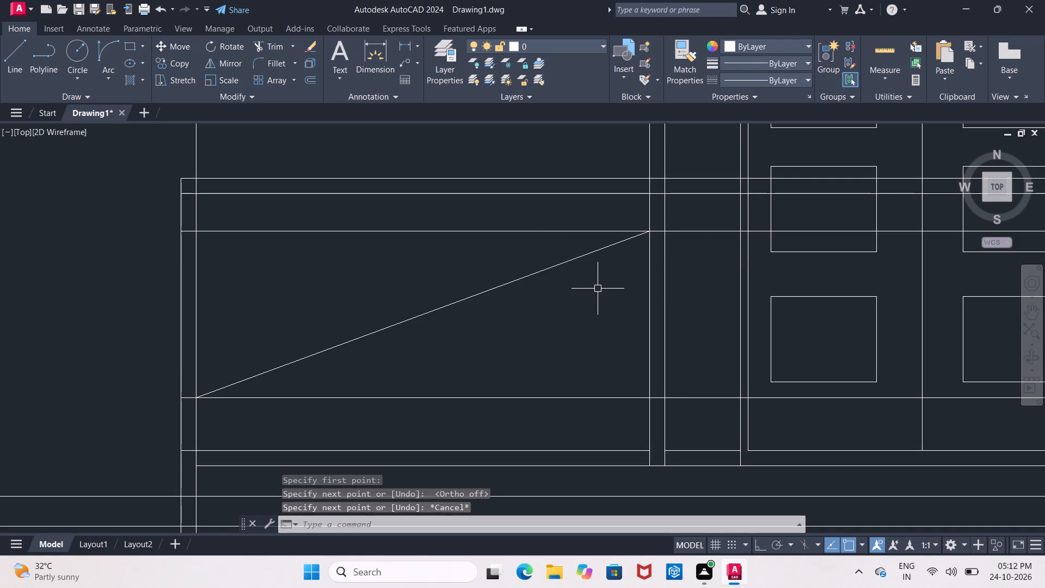
Offset the railing diagonal 2" downward four times in succession, each copy taken from the previous one.
key(o)
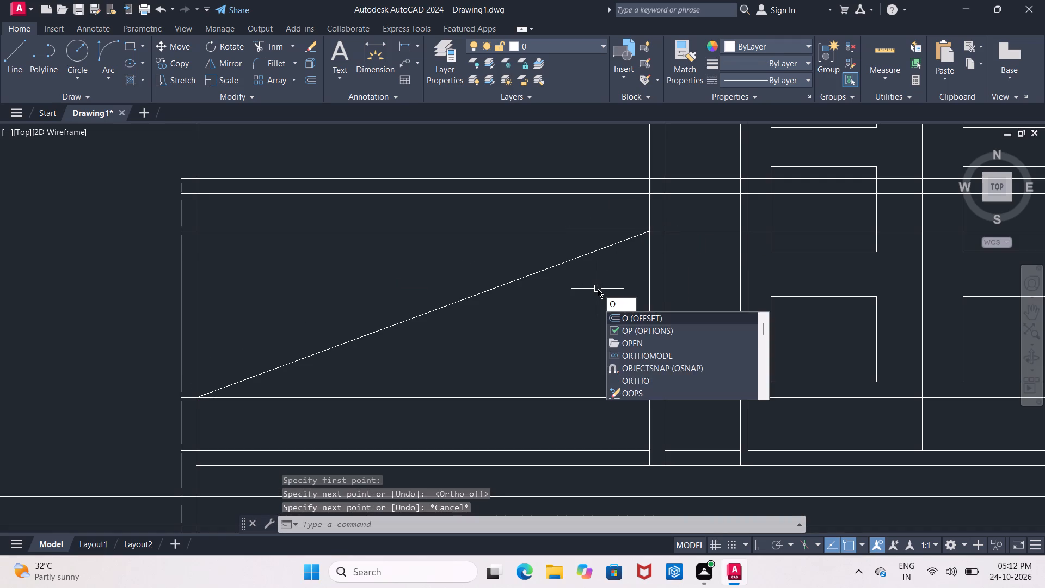
key(Return)
key(2)
key(shift+quotedbl)
key(Return)
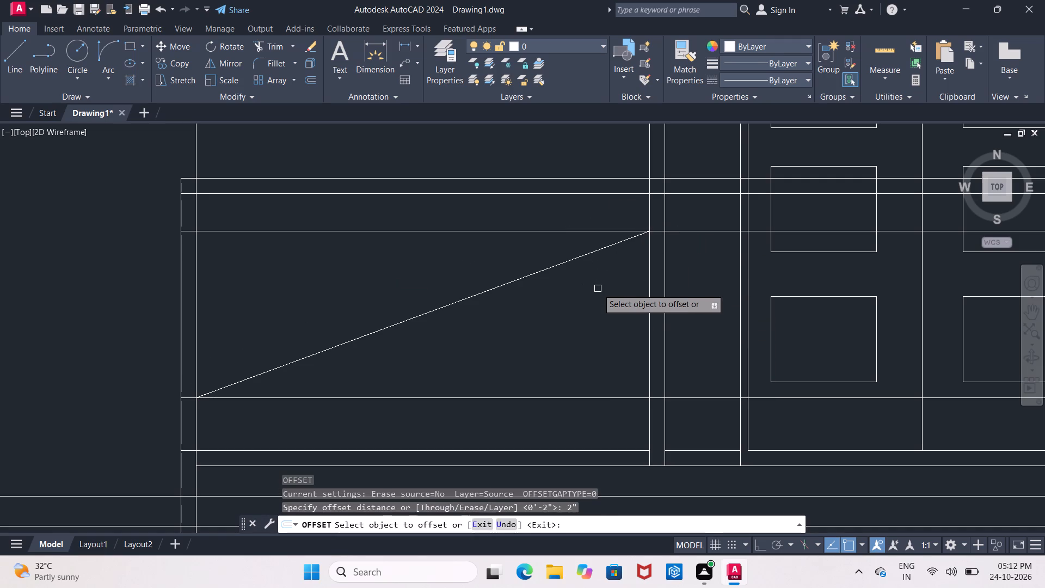
click(538, 273)
click(557, 311)
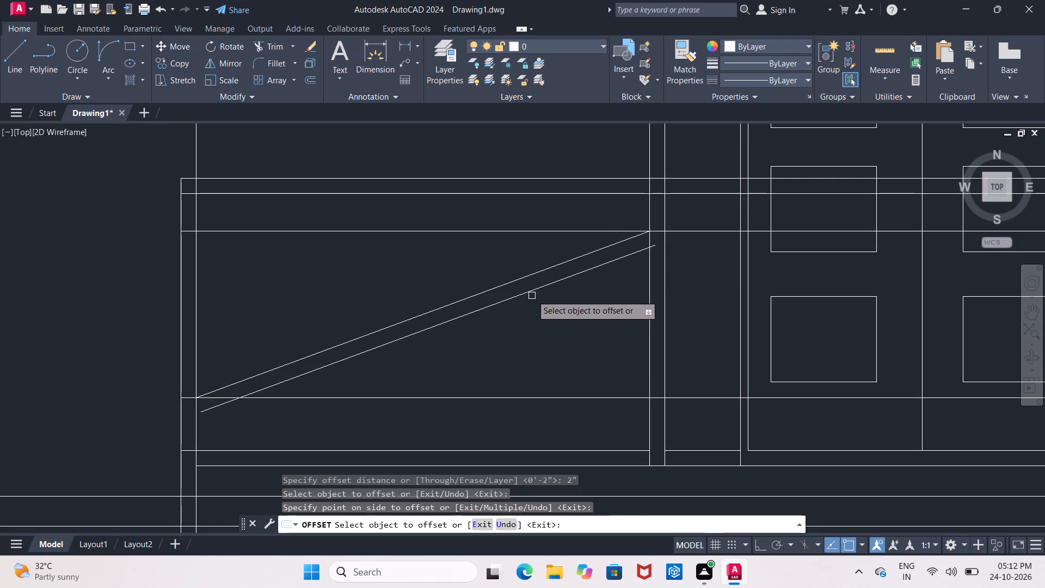
click(531, 292)
click(574, 339)
drag(538, 308, 539, 316)
click(590, 367)
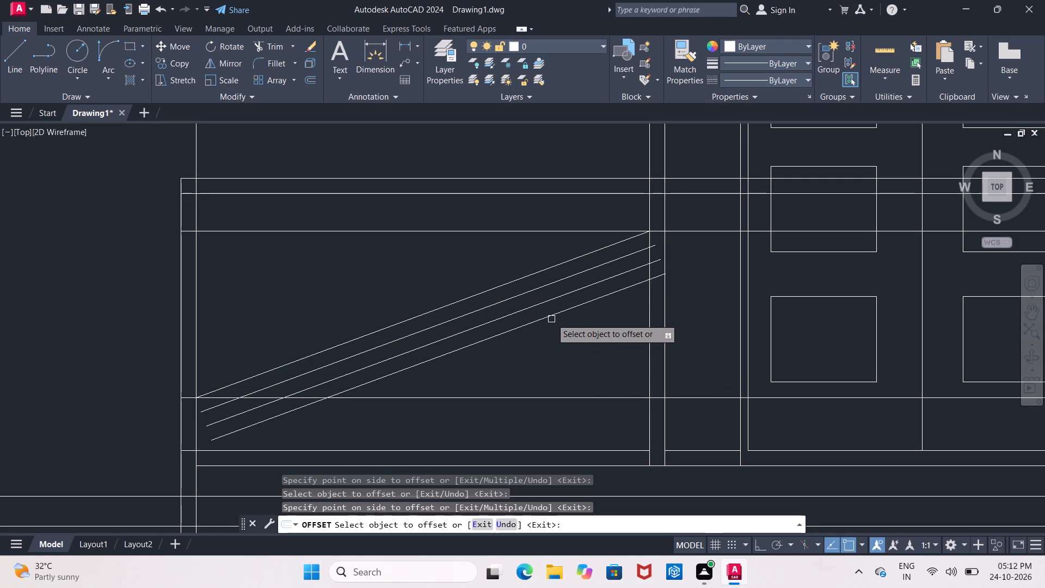
drag(551, 317, 554, 323)
click(624, 382)
Add five more successive 2" offsets below the lowest diagonal line in the railing panel.
click(579, 326)
click(617, 377)
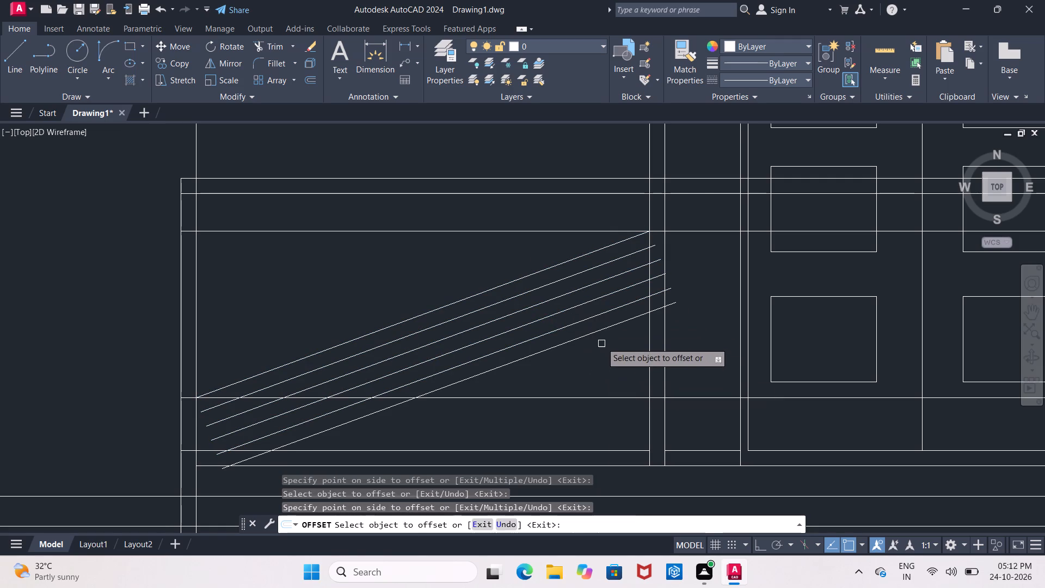
click(596, 333)
click(634, 378)
click(611, 347)
click(629, 383)
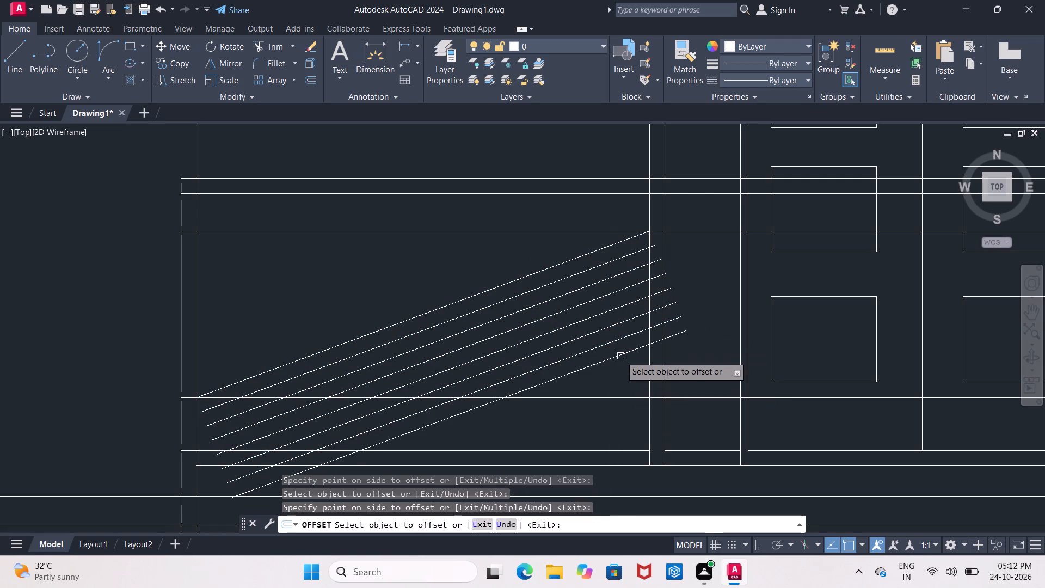
drag(619, 355, 622, 363)
click(637, 395)
click(629, 363)
drag(626, 366, 628, 372)
click(640, 400)
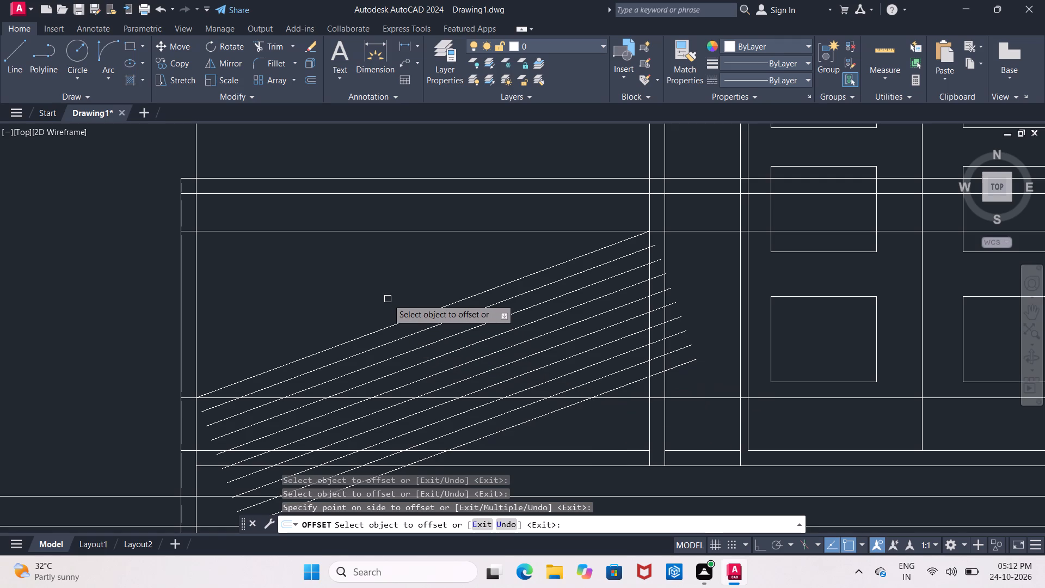
End the Offset and trim the nine offset diagonals just below the lowest railing line they cross.
key(Escape)
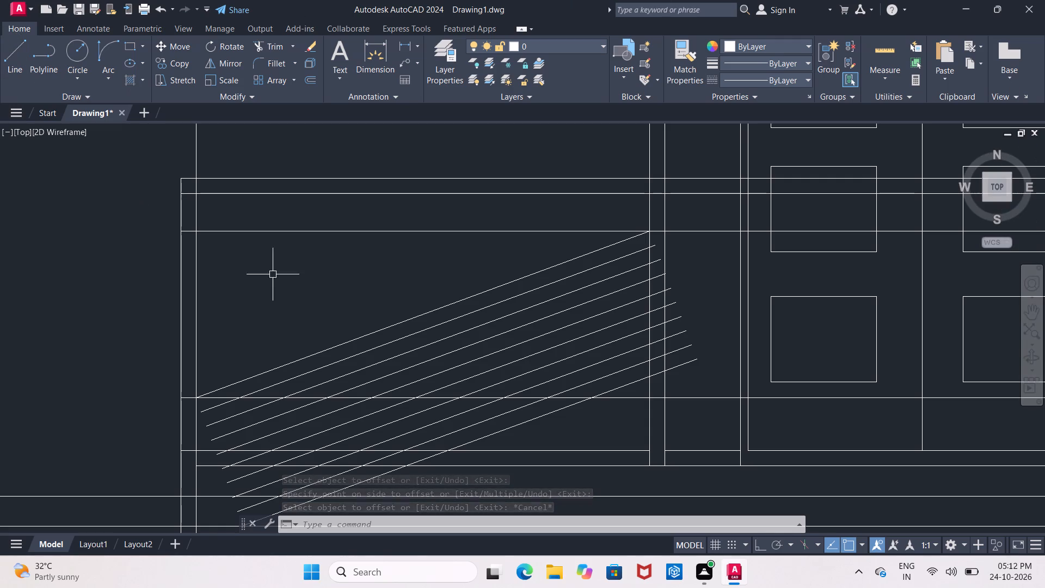
key(Escape)
text(TR)
key(space)
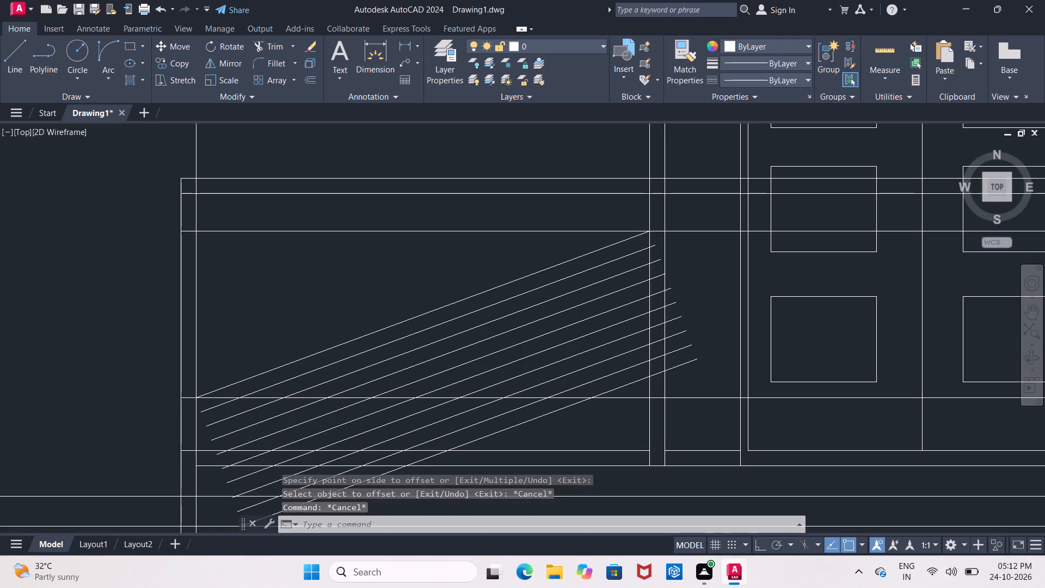
key(space)
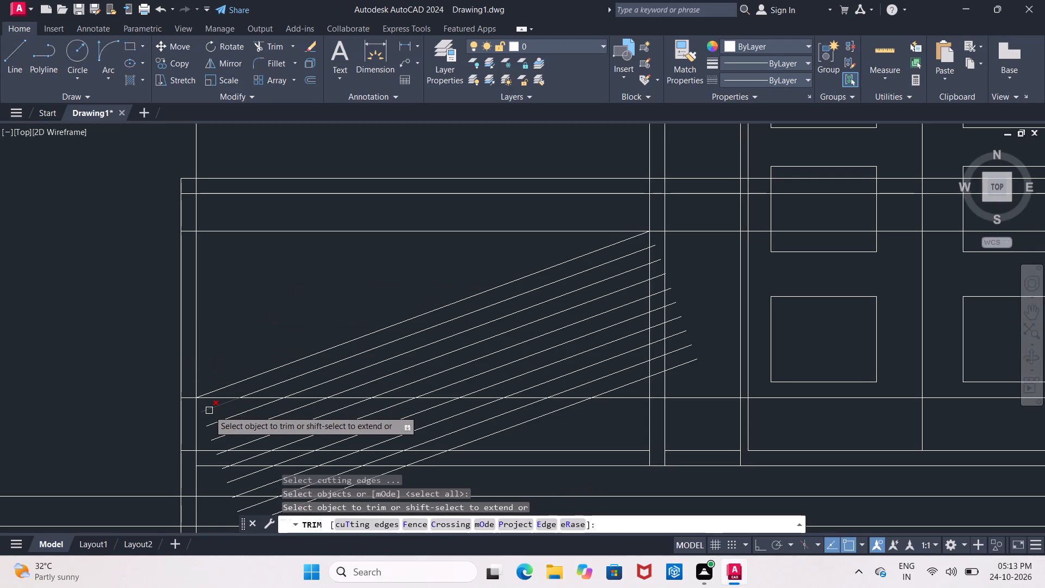
click(210, 408)
click(231, 417)
click(242, 426)
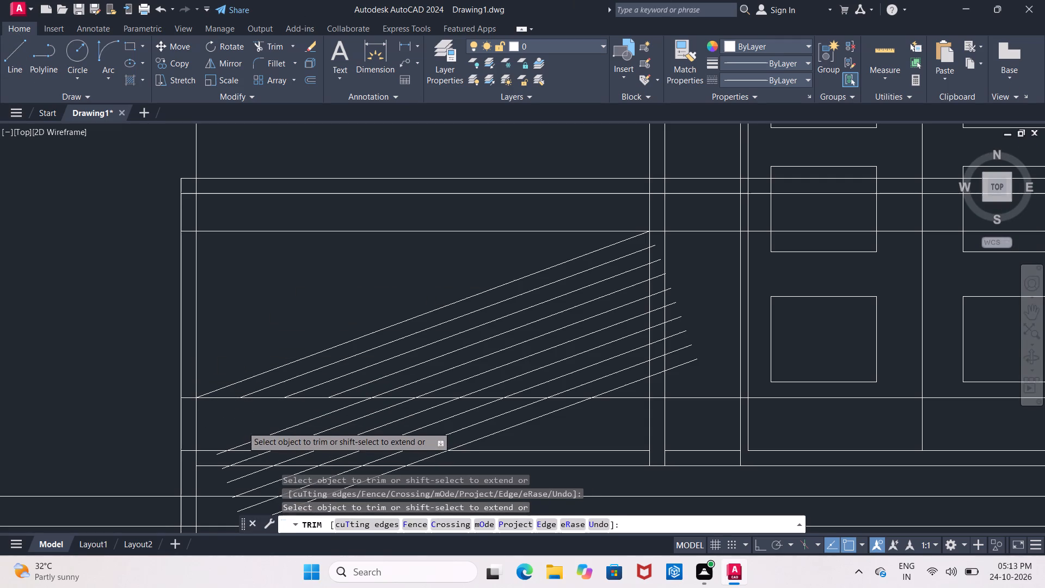
click(256, 438)
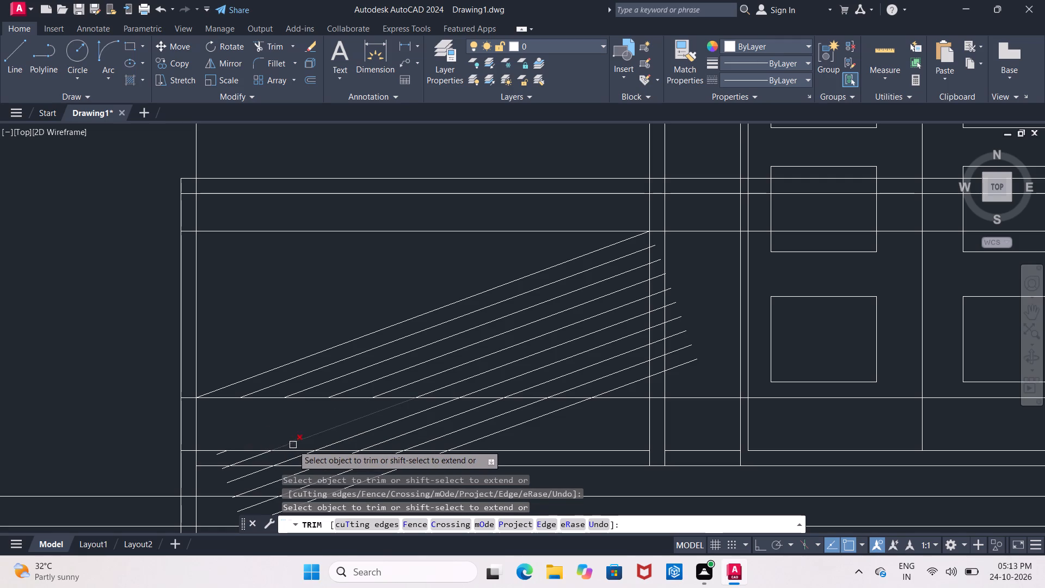
click(293, 445)
click(352, 438)
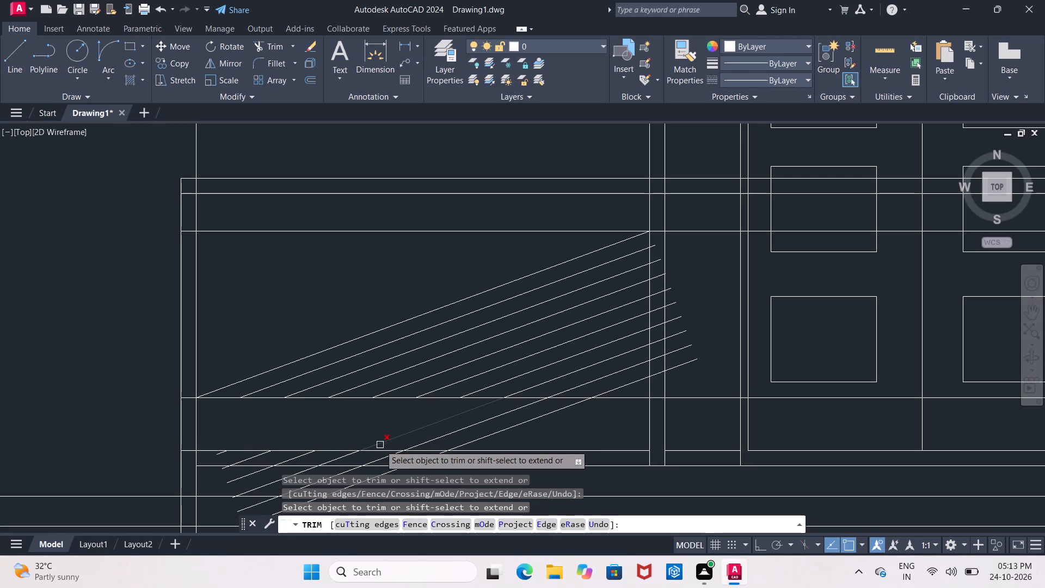
middle_drag(380, 445, 414, 341)
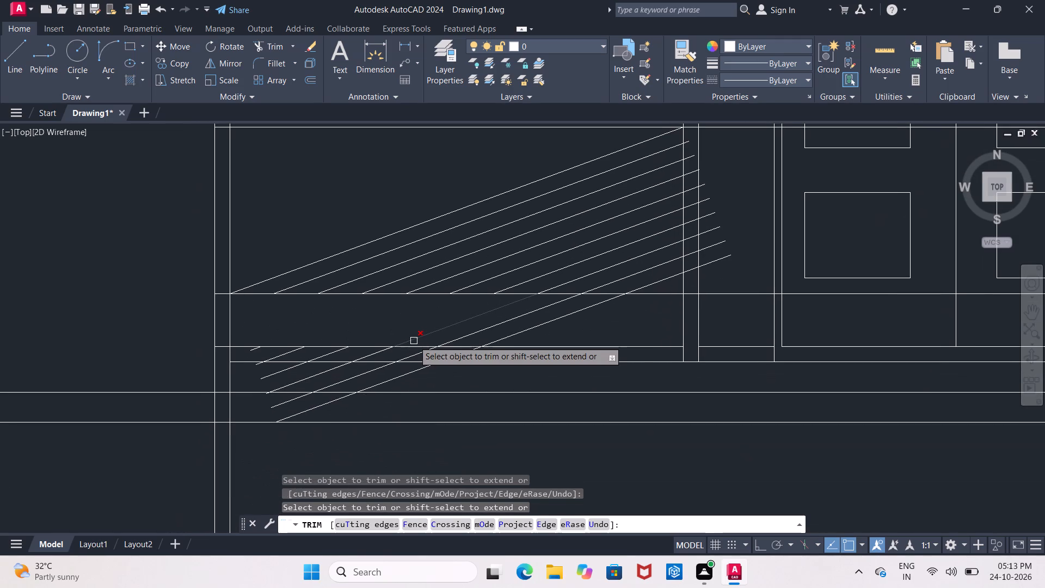
scroll(414, 341, up, 1)
click(414, 341)
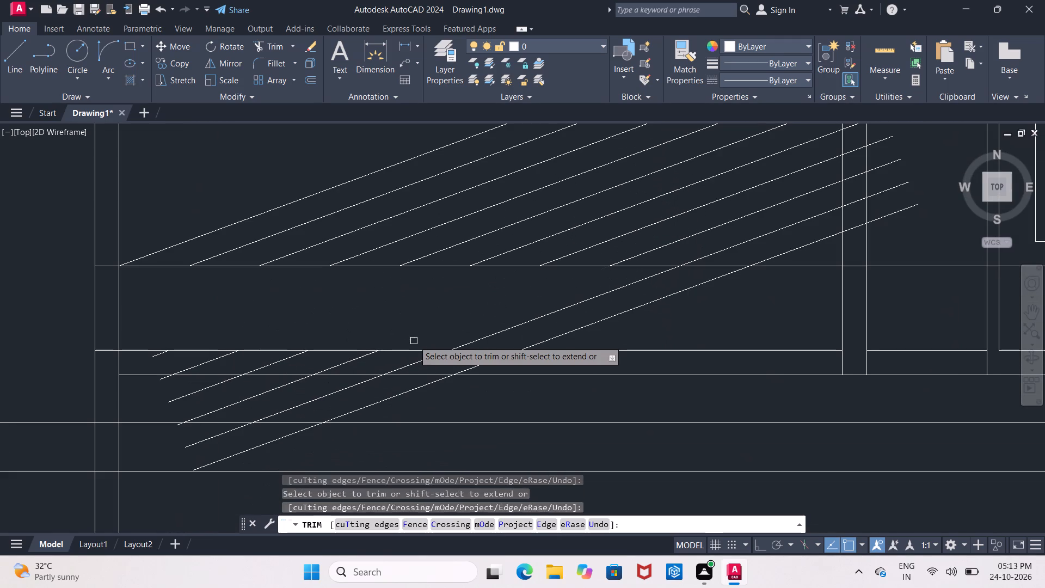
click(466, 346)
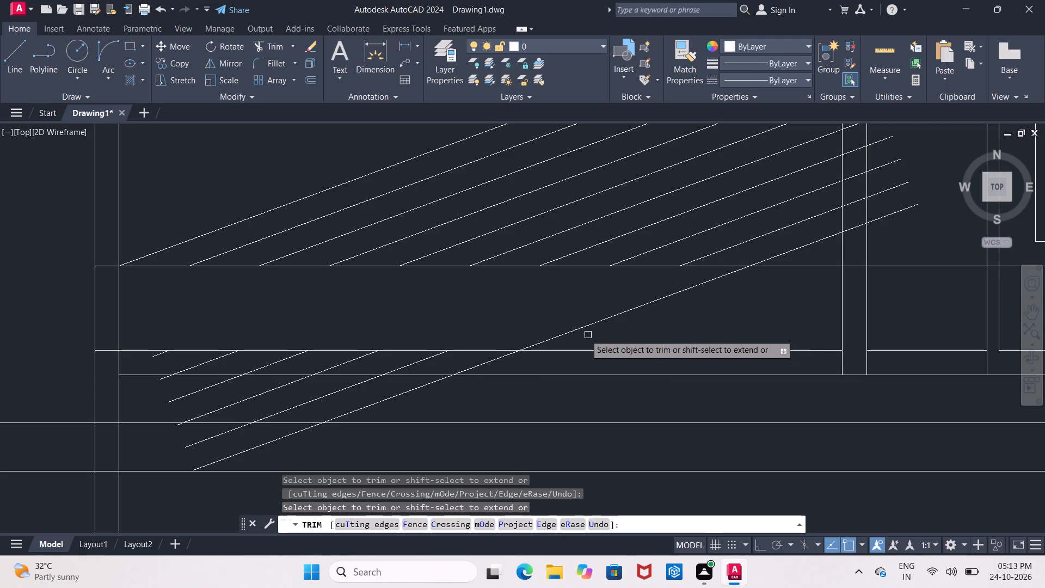
click(571, 331)
Trim the leftover diagonal pieces between the two closely spaced horizontal lines at the bay's base.
click(487, 360)
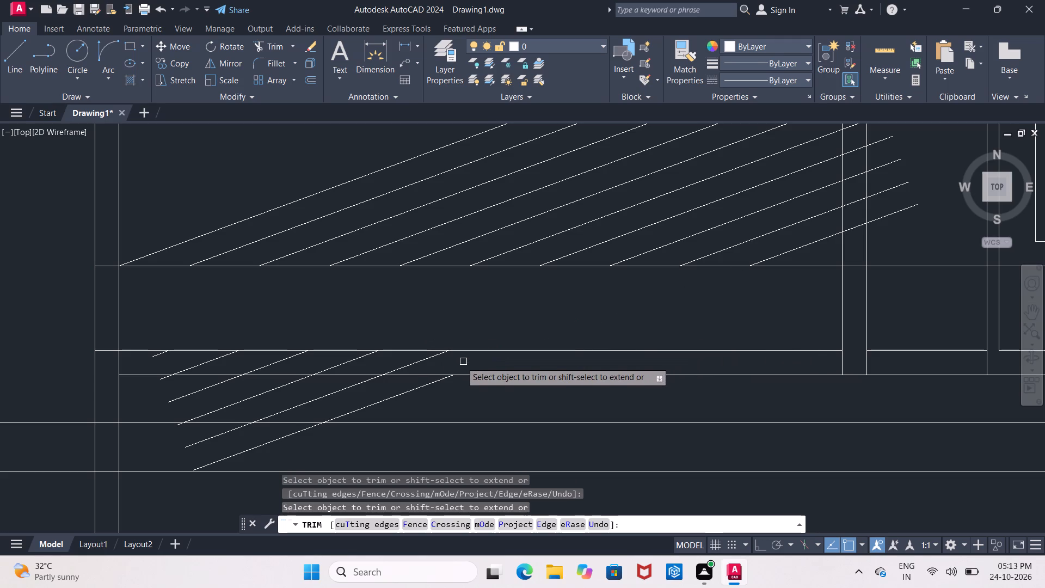
click(416, 360)
click(341, 362)
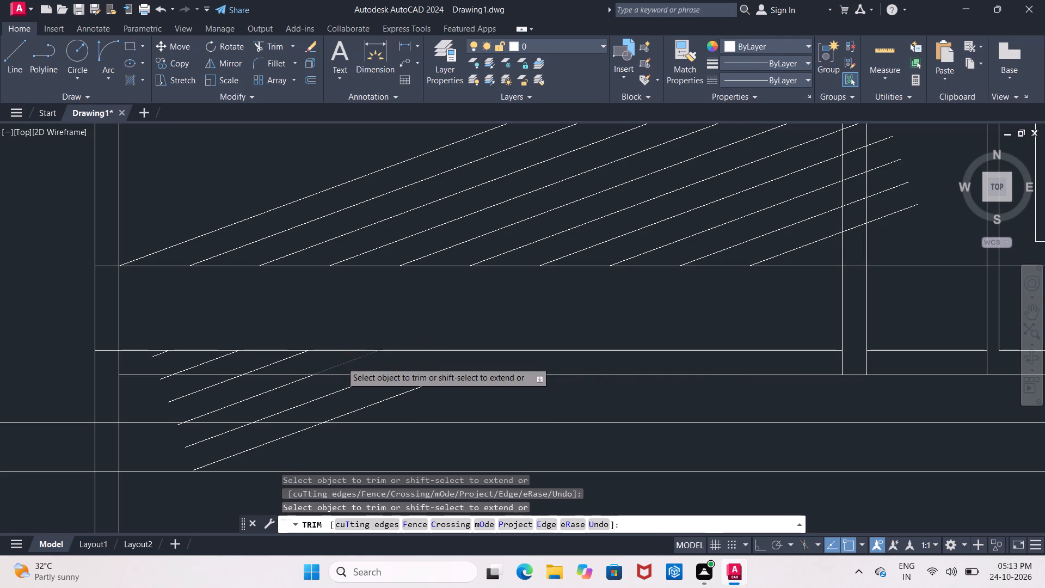
click(287, 362)
click(222, 356)
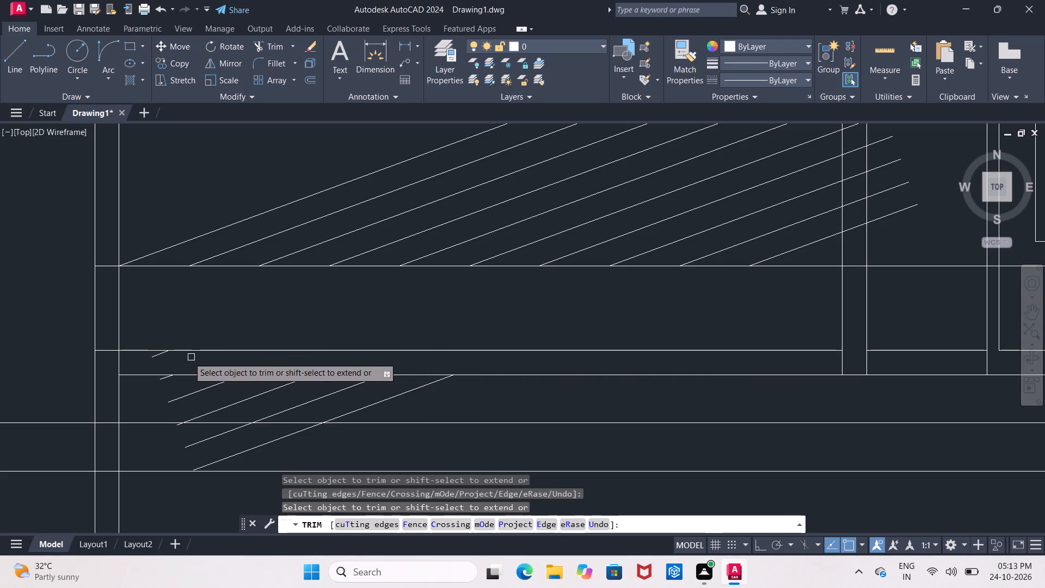
click(156, 355)
click(162, 377)
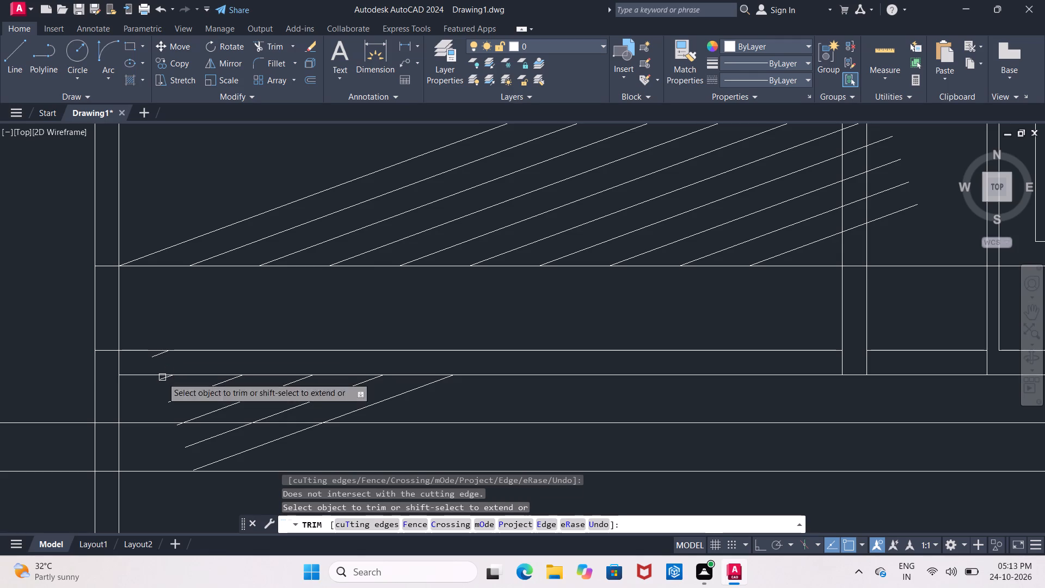
click(208, 388)
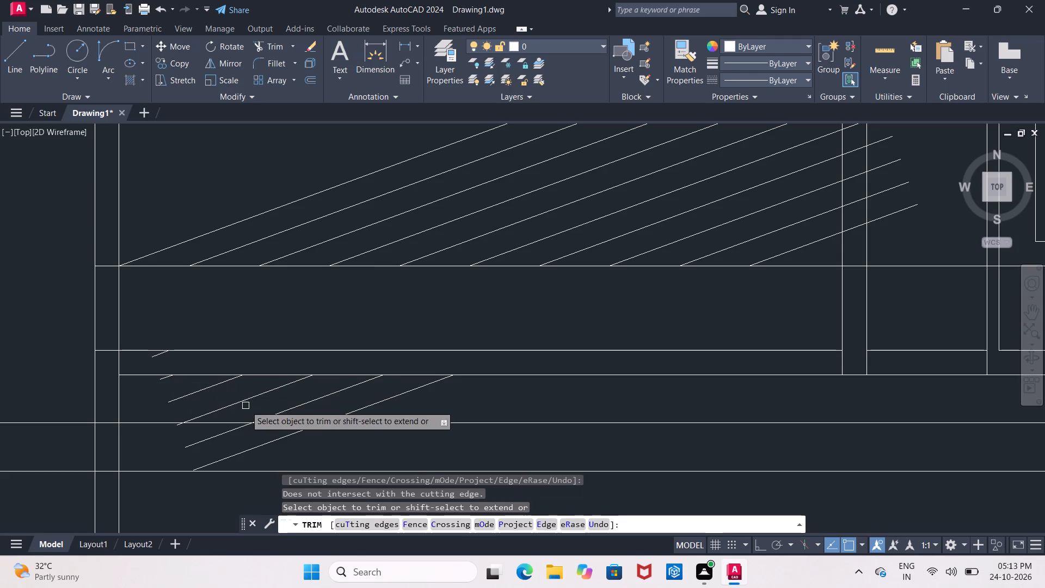
key(Escape)
Erase the six leftover diagonal fragments at and below the bay's base lines.
click(161, 358)
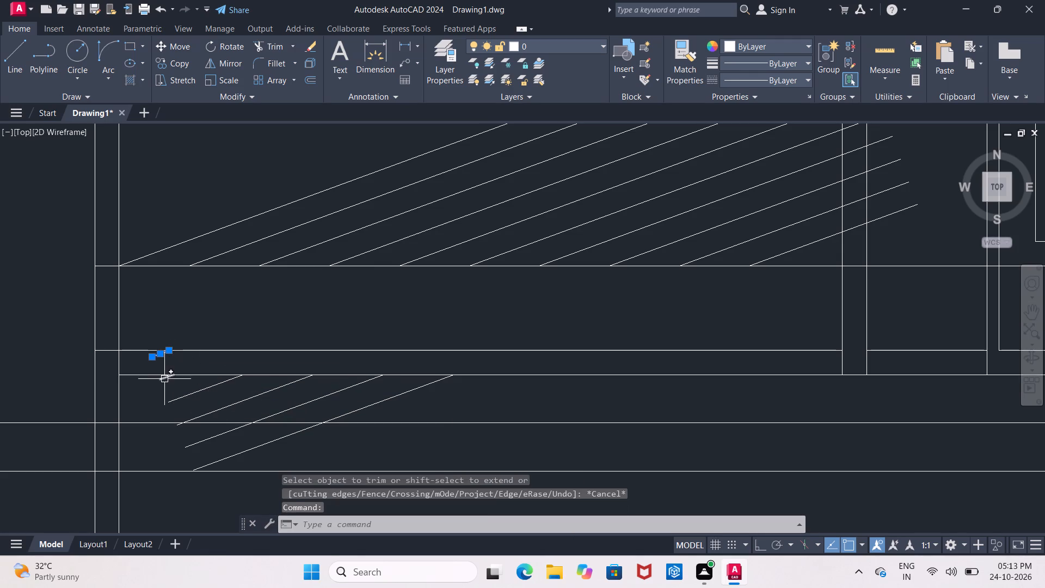
click(164, 379)
click(192, 397)
click(238, 406)
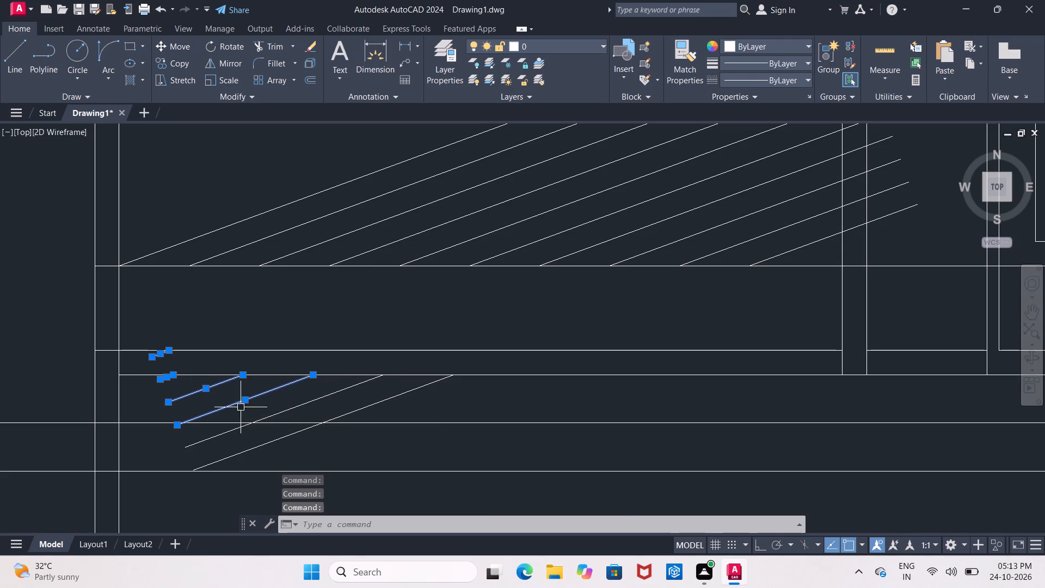
click(280, 415)
click(288, 433)
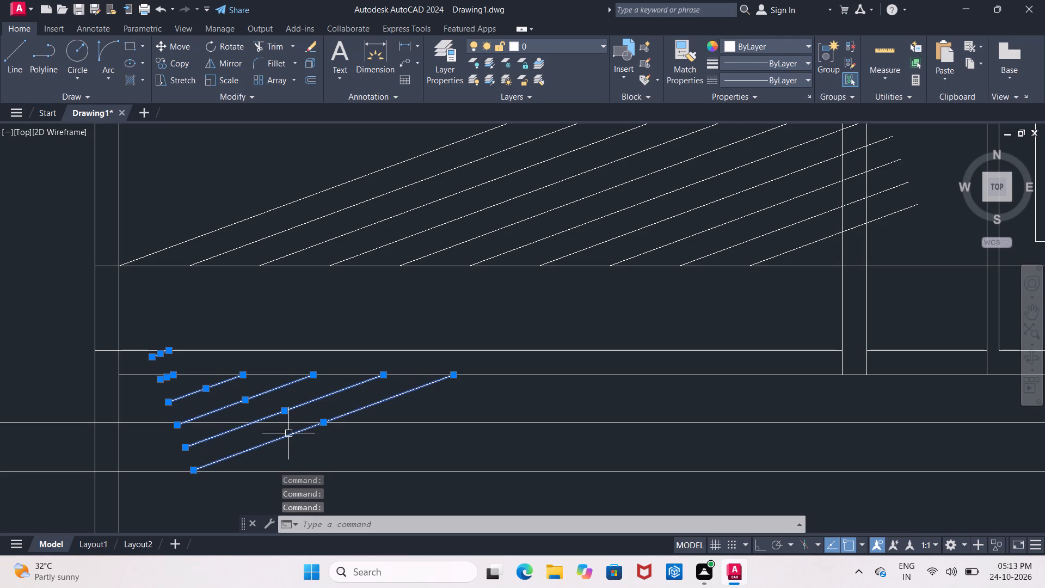
key(Delete)
Trim the nine offset diagonals where they run past the railing panel into the door frame.
middle_drag(350, 354, 343, 396)
scroll(348, 365, down, 1)
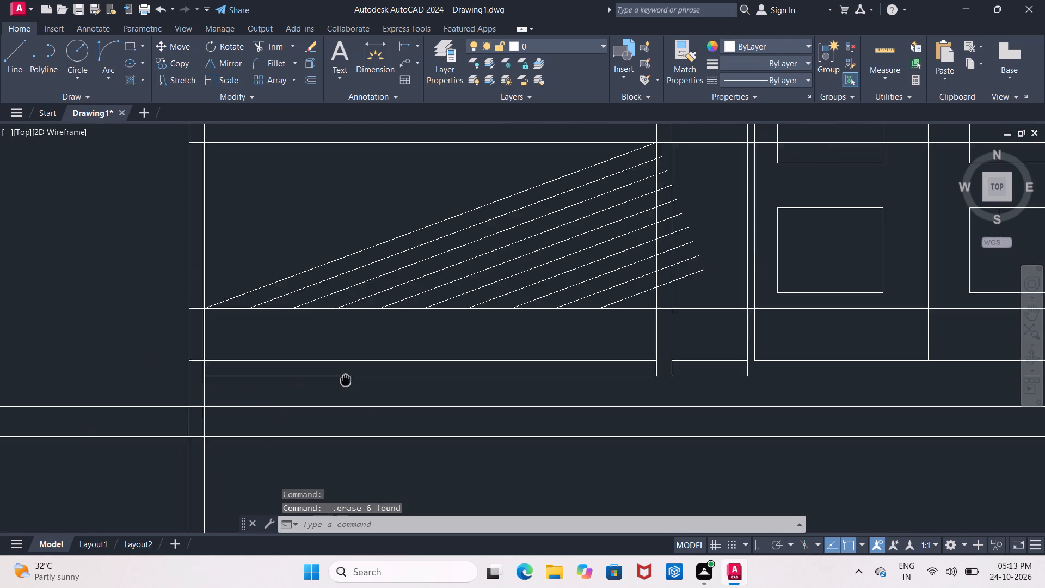
middle_drag(343, 396, 327, 470)
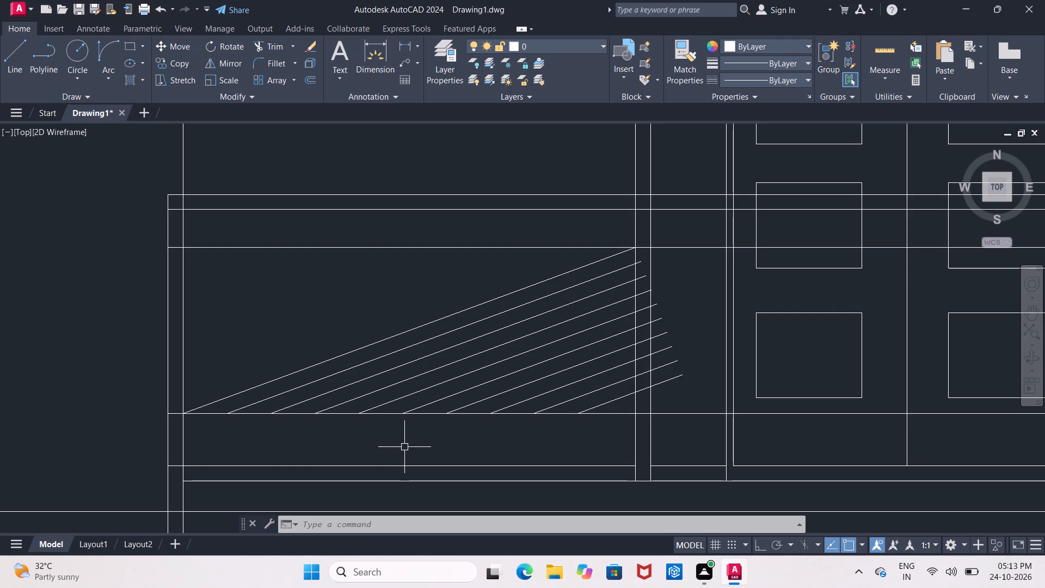
middle_drag(405, 447, 345, 447)
key(Escape)
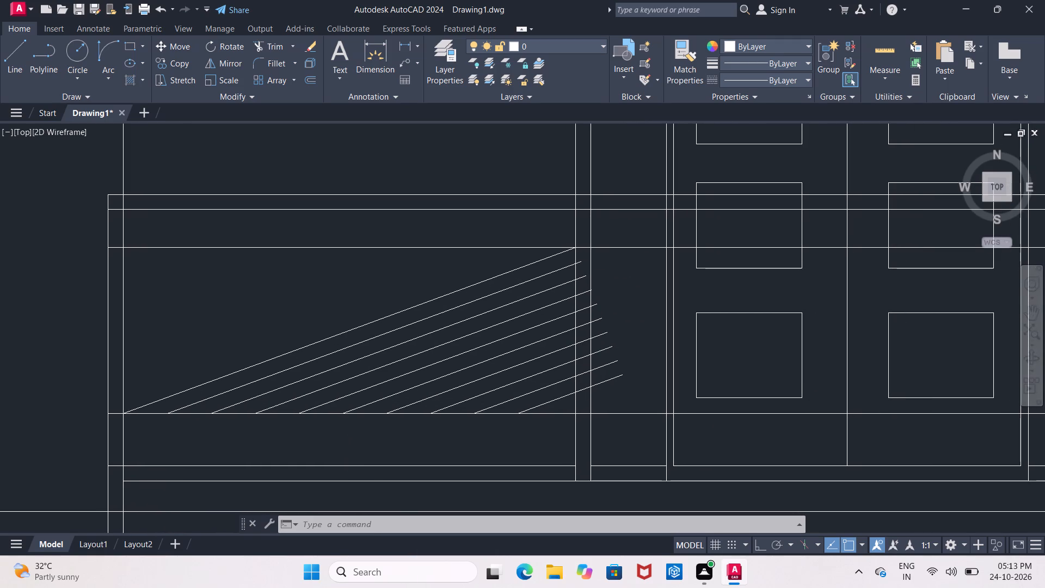
text(TR)
key(space)
key(space)
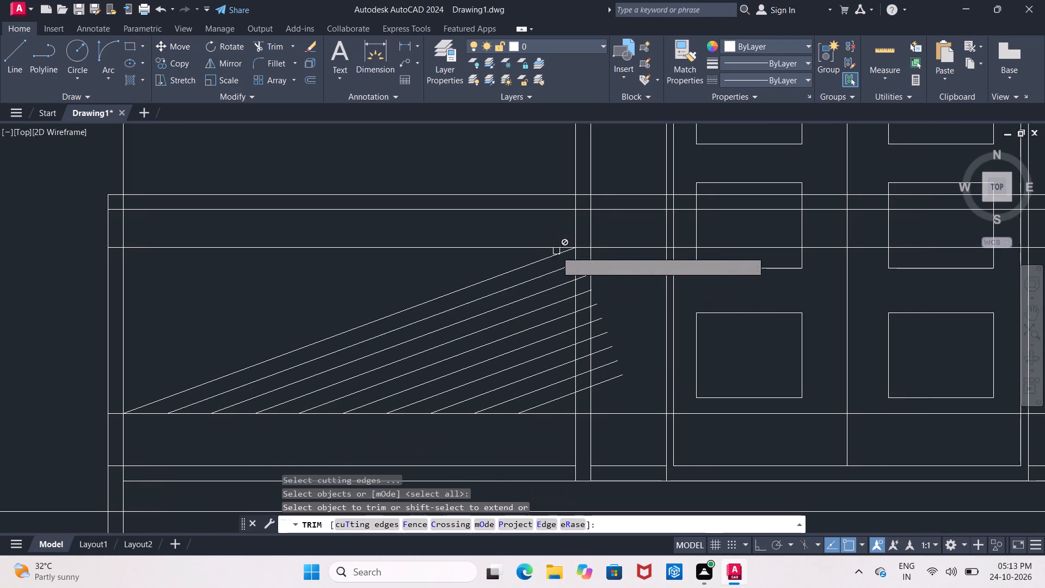
scroll(565, 252, up, 3)
click(612, 290)
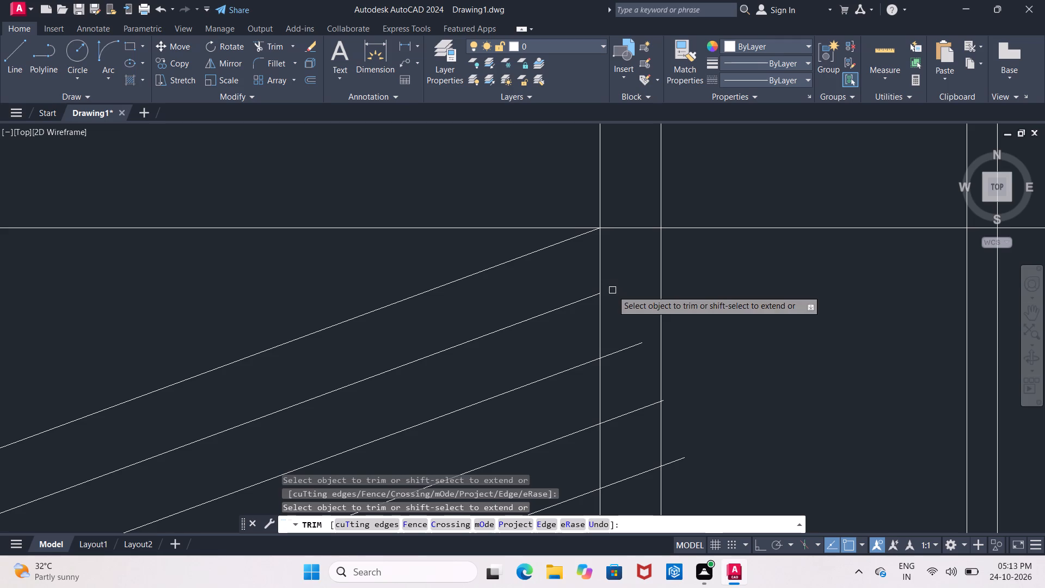
drag(628, 305, 626, 338)
middle_drag(605, 462, 620, 238)
middle_drag(628, 376, 634, 227)
scroll(634, 239, down, 2)
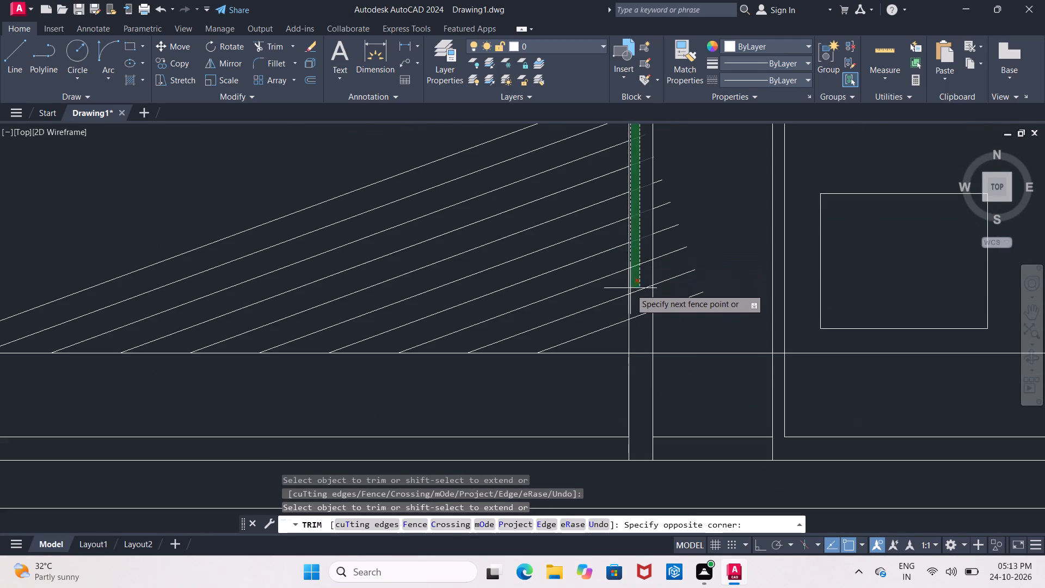
click(634, 323)
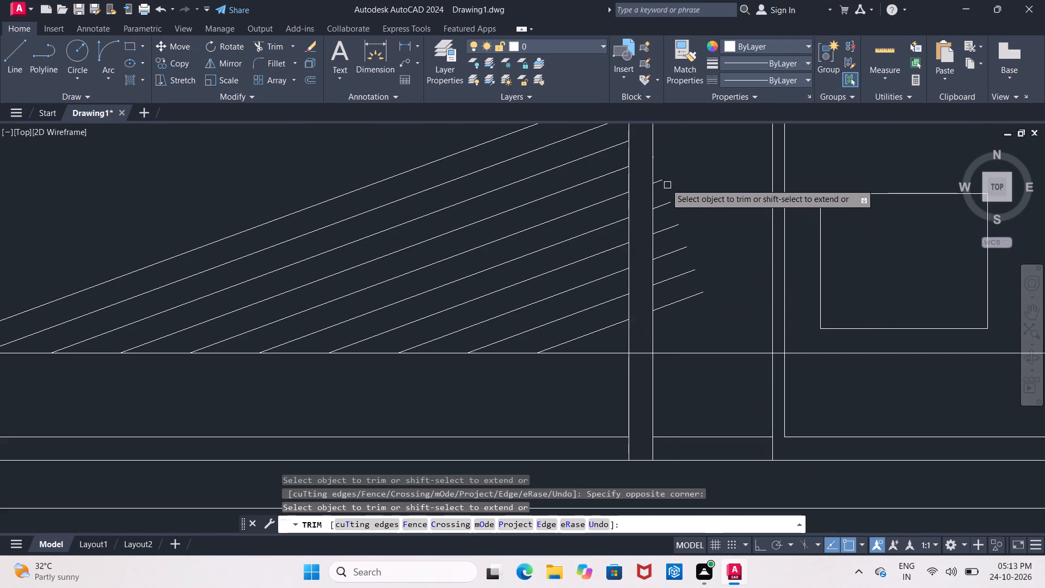
key(Escape)
Erase the six short diagonal stubs left beyond the outer line of the door frame strip.
click(663, 182)
click(663, 203)
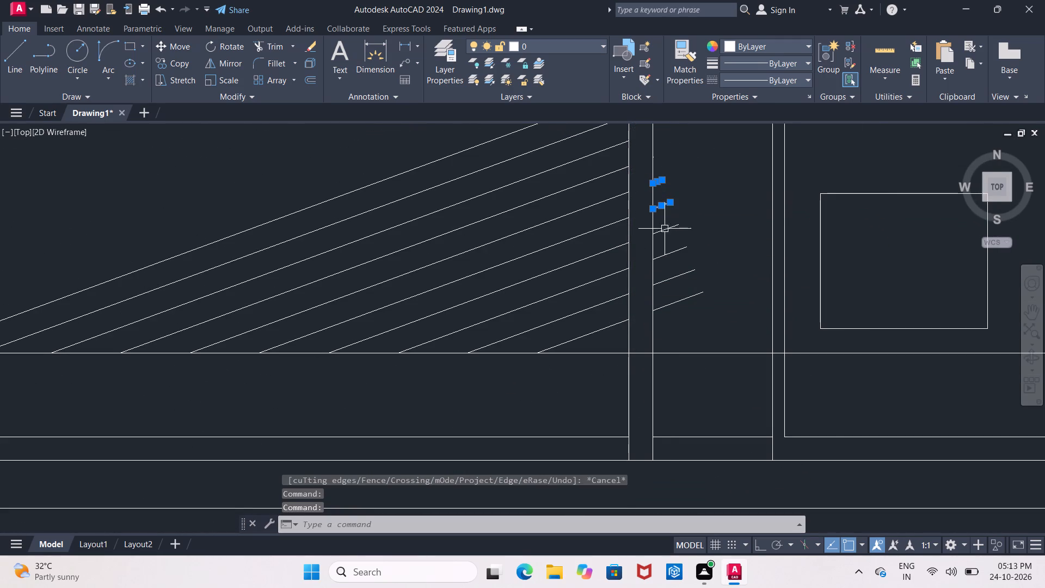
click(665, 230)
click(668, 250)
click(669, 277)
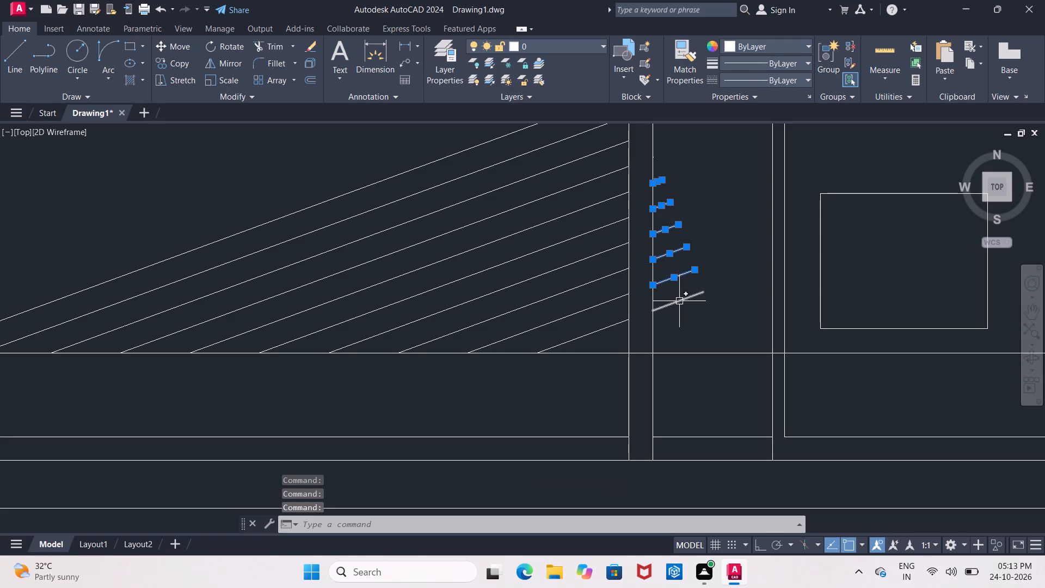
click(679, 302)
key(Delete)
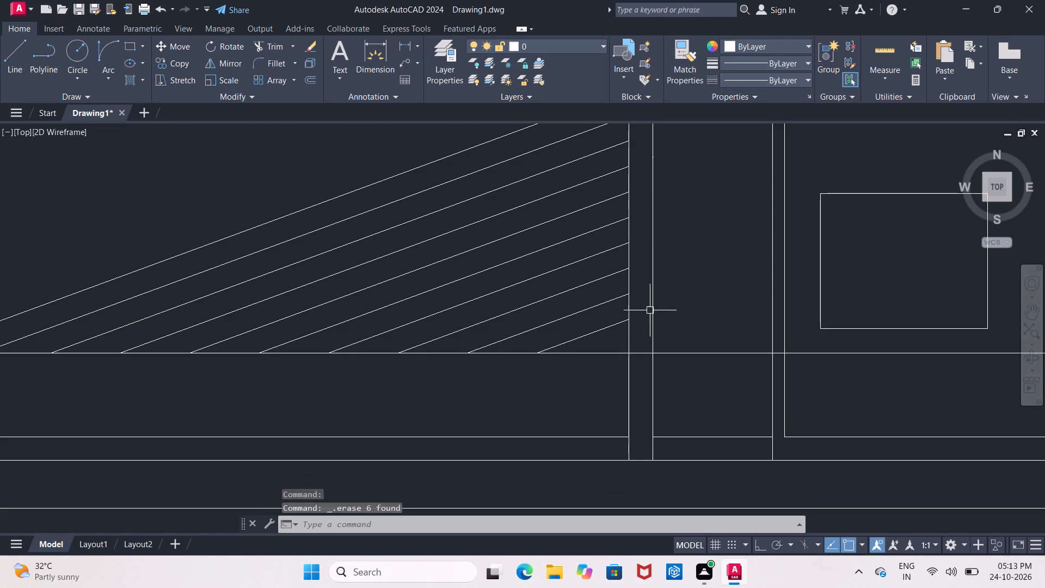
Draw the opposite diagonal from the inner left edge at the third railing line down to the door frame at the lowest.
middle_drag(647, 299, 696, 443)
middle_drag(175, 203, 575, 175)
scroll(558, 291, down, 1)
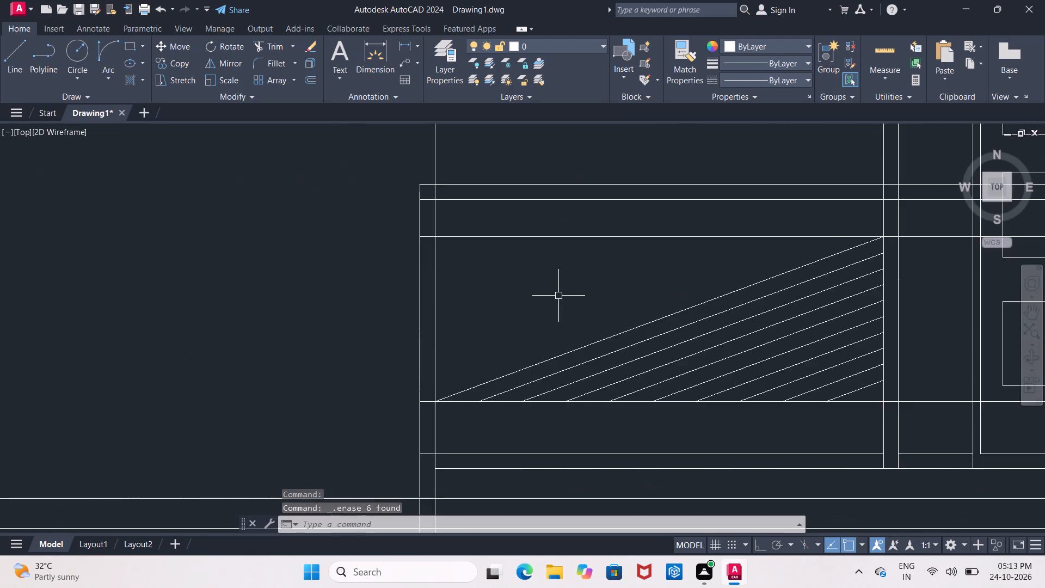
middle_drag(557, 292, 491, 255)
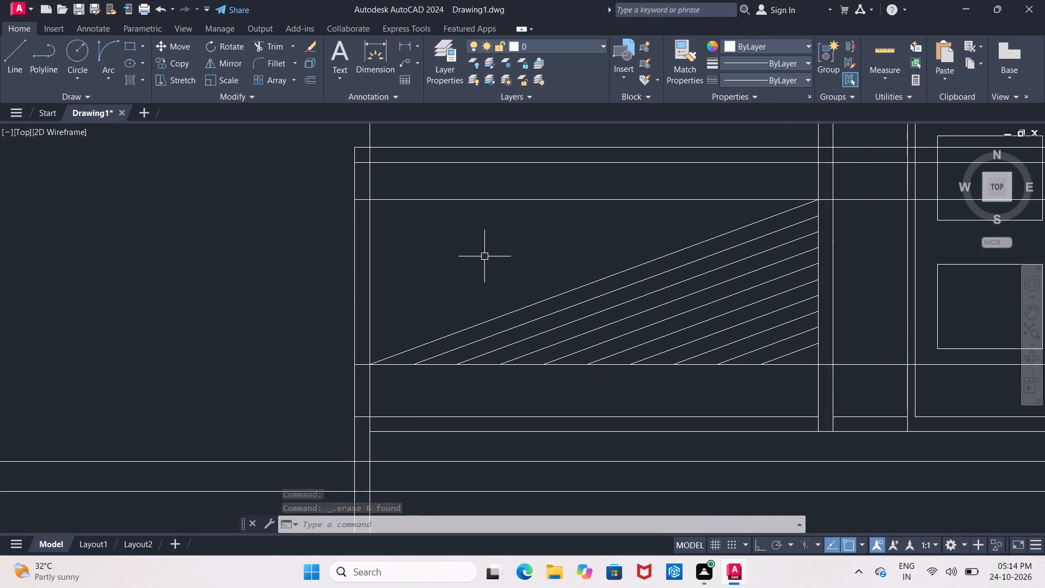
key(Escape)
click(14, 51)
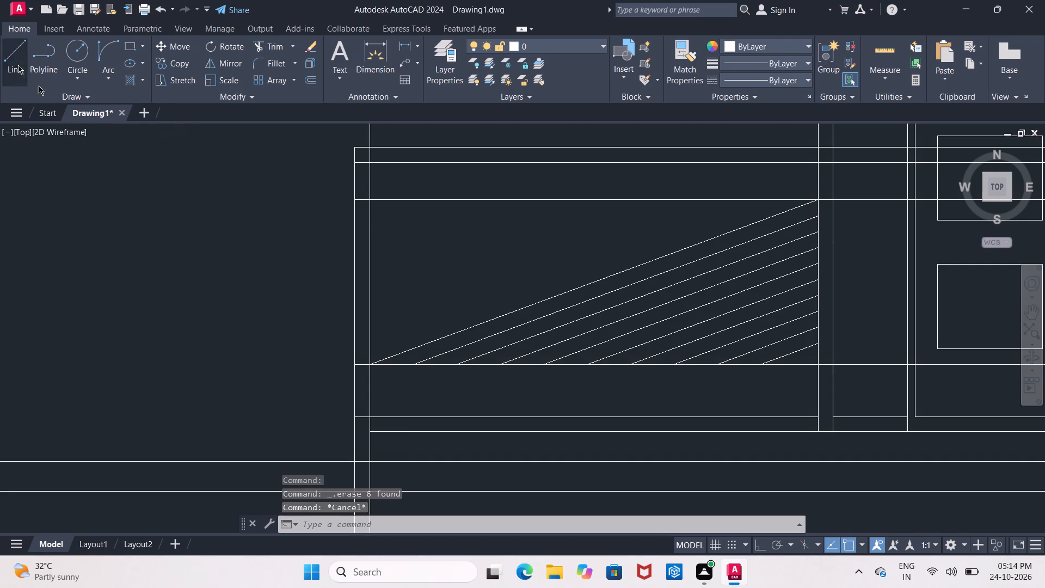
click(371, 202)
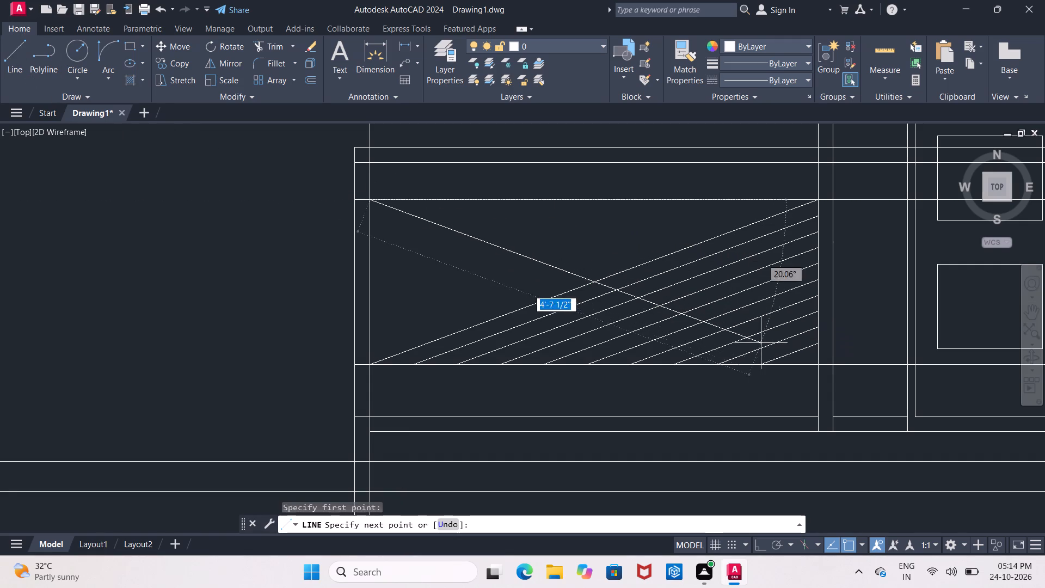
click(818, 366)
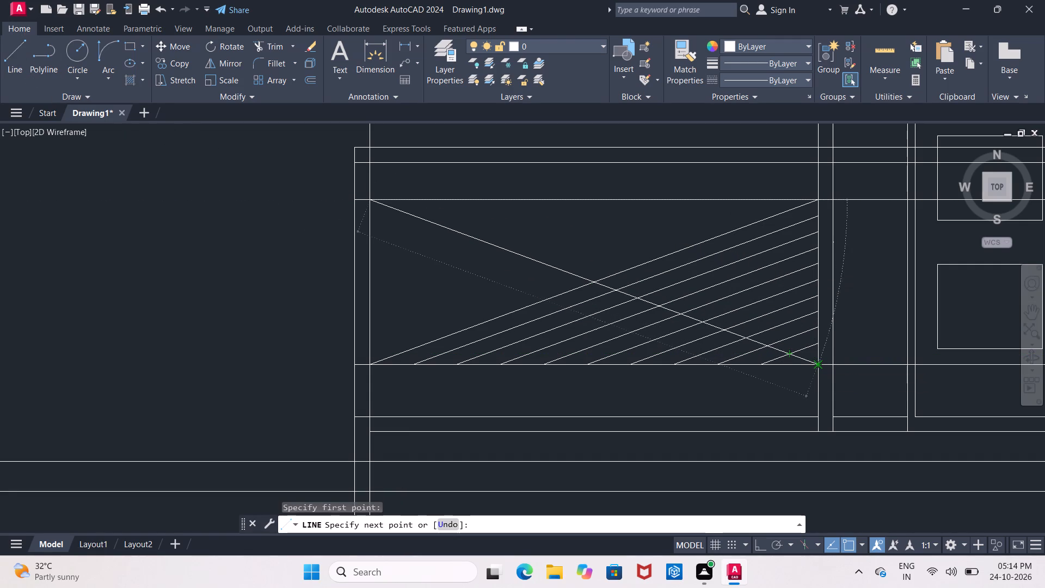
key(Escape)
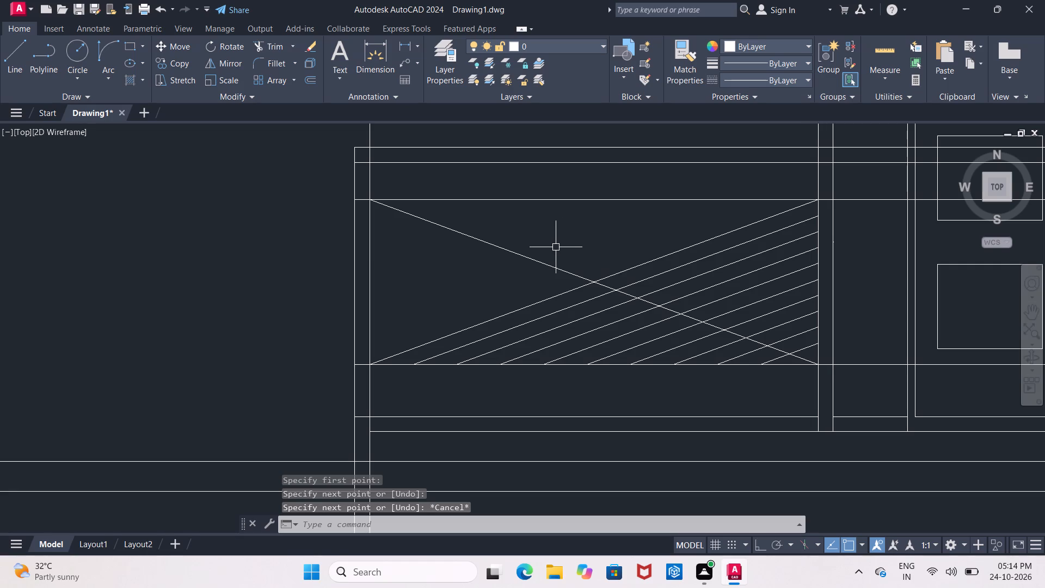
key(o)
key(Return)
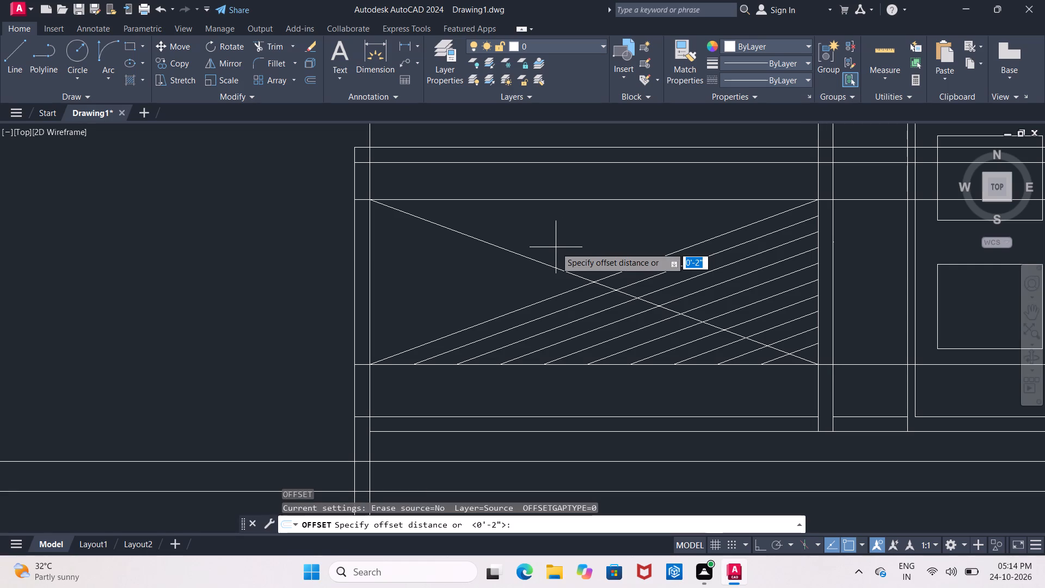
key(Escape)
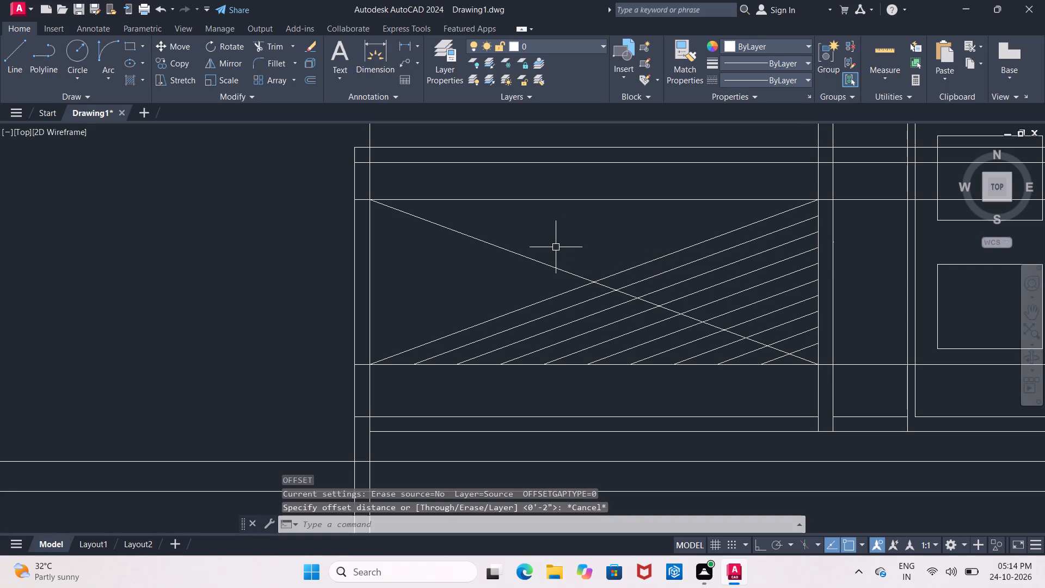
Cut the opposite diagonal where it meets the main rising diagonal and erase its lower remainder.
text(TR)
key(space)
key(space)
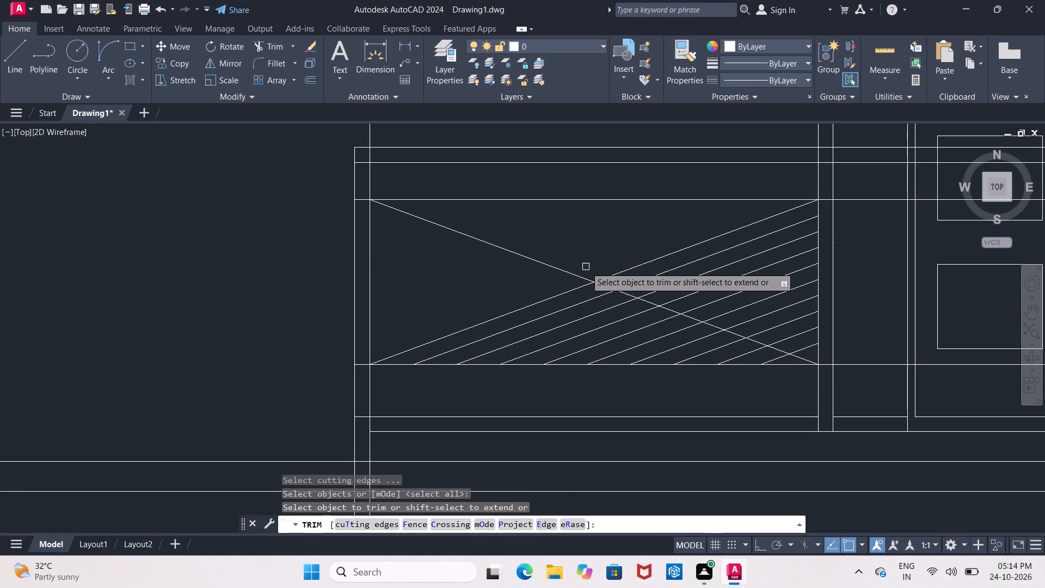
scroll(588, 268, up, 2)
click(615, 309)
key(Escape)
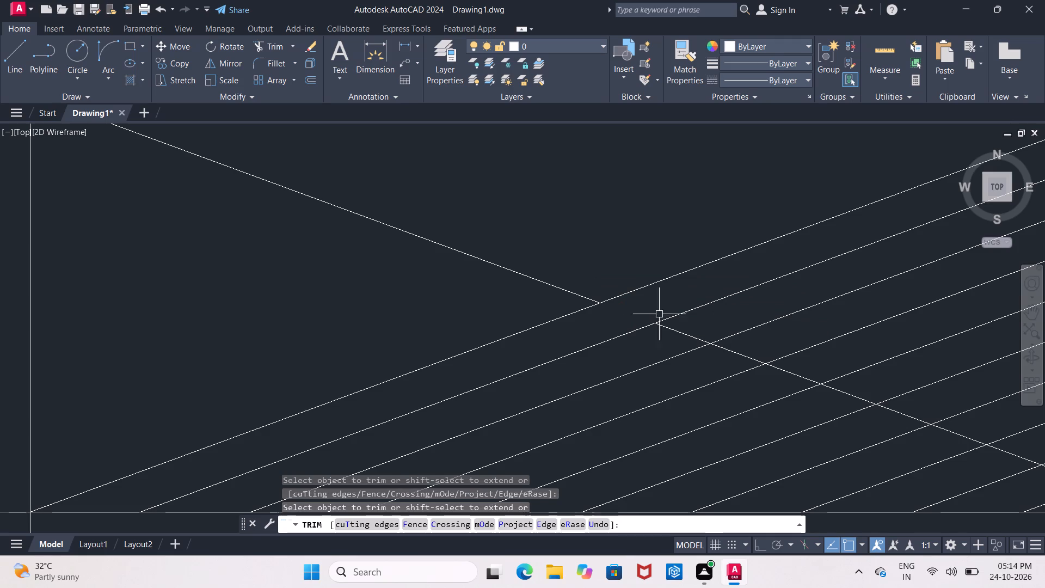
click(697, 338)
key(Delete)
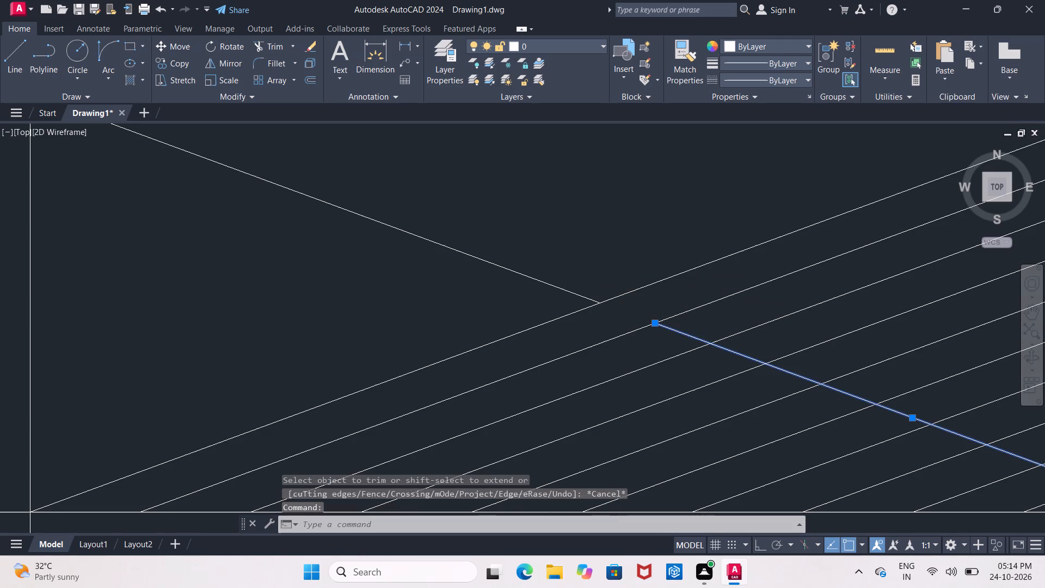
Offset the shortened opposite diagonal 2" upward once.
key(o)
key(Return)
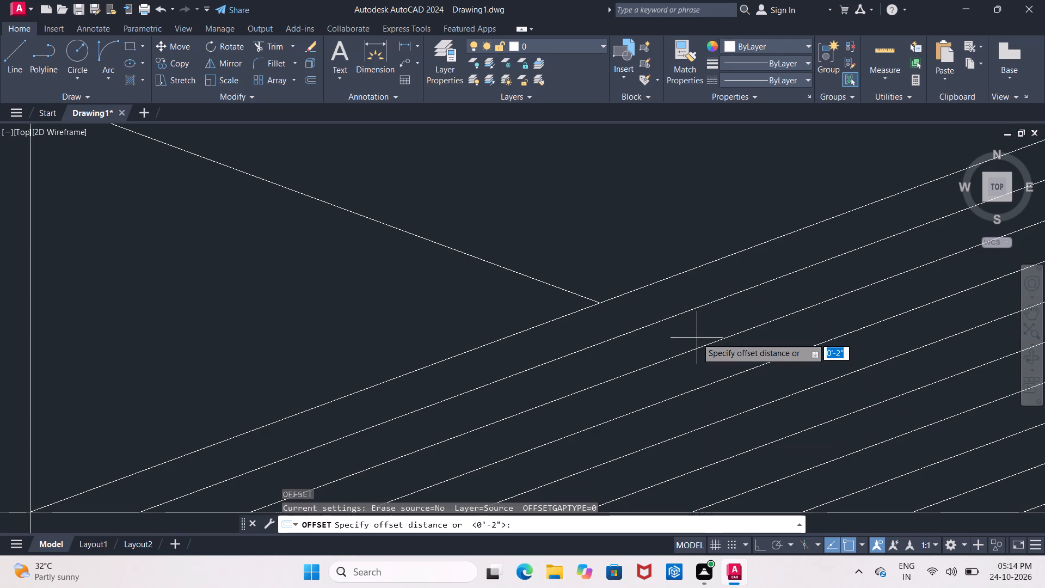
text(2")
key(Return)
scroll(700, 334, down, 1)
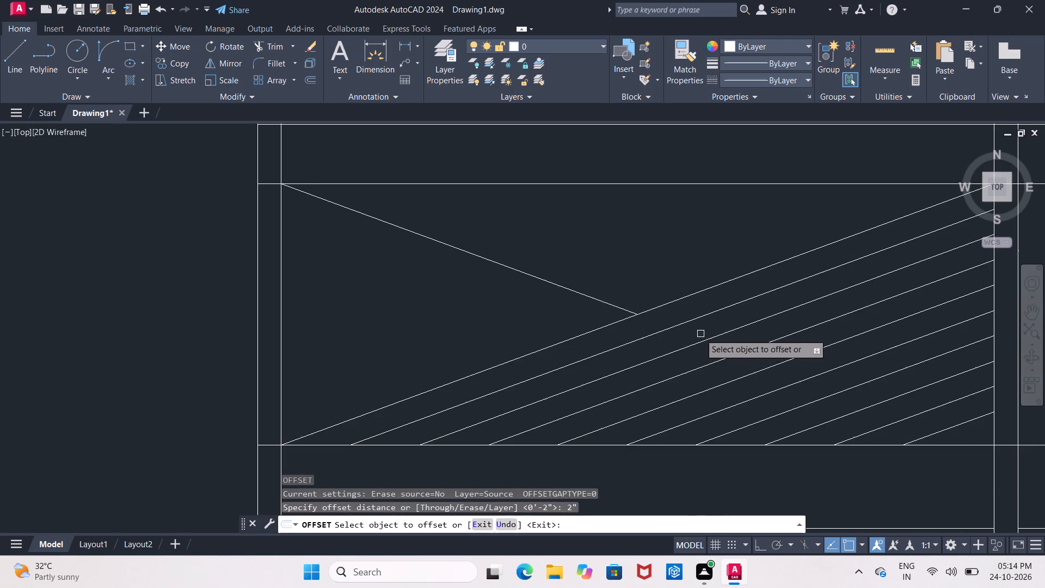
click(619, 308)
click(628, 292)
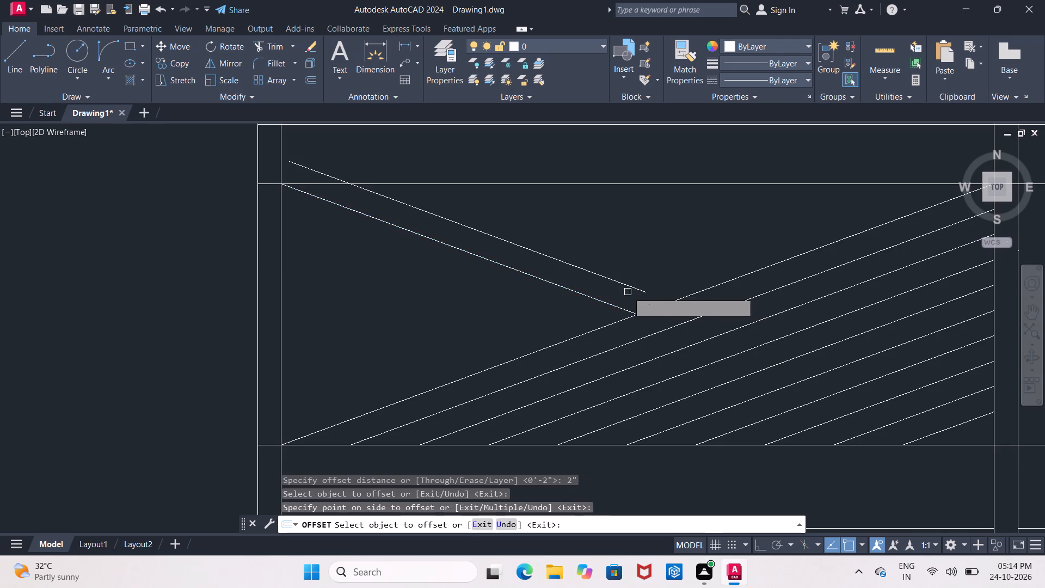
Offset the shortened opposite diagonal downward in succession at 2" spacing, making nine parallel copies toward the panel's lower left corner.
click(582, 297)
click(513, 317)
click(513, 300)
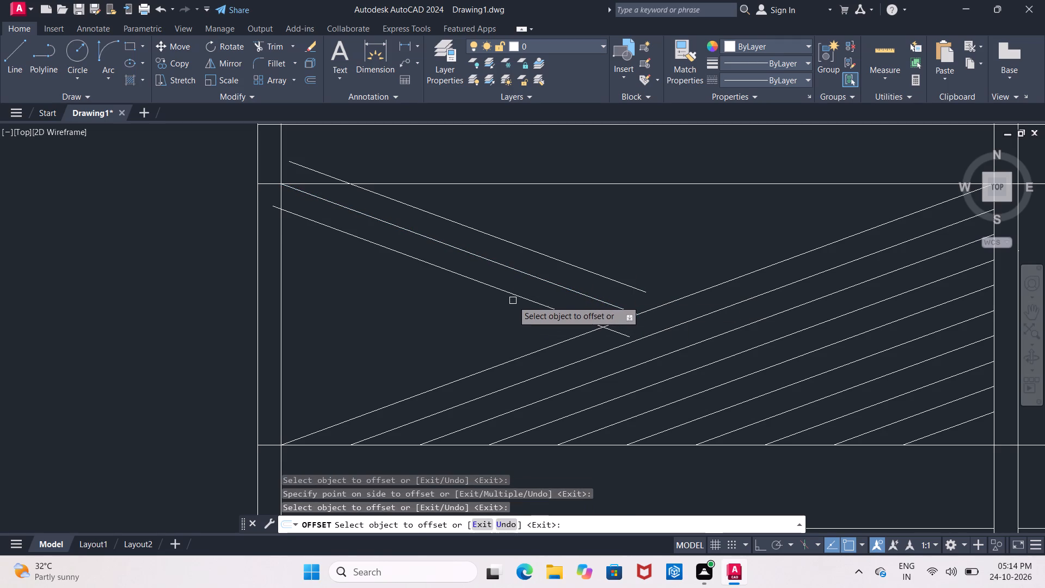
click(517, 296)
click(414, 340)
click(448, 295)
click(356, 359)
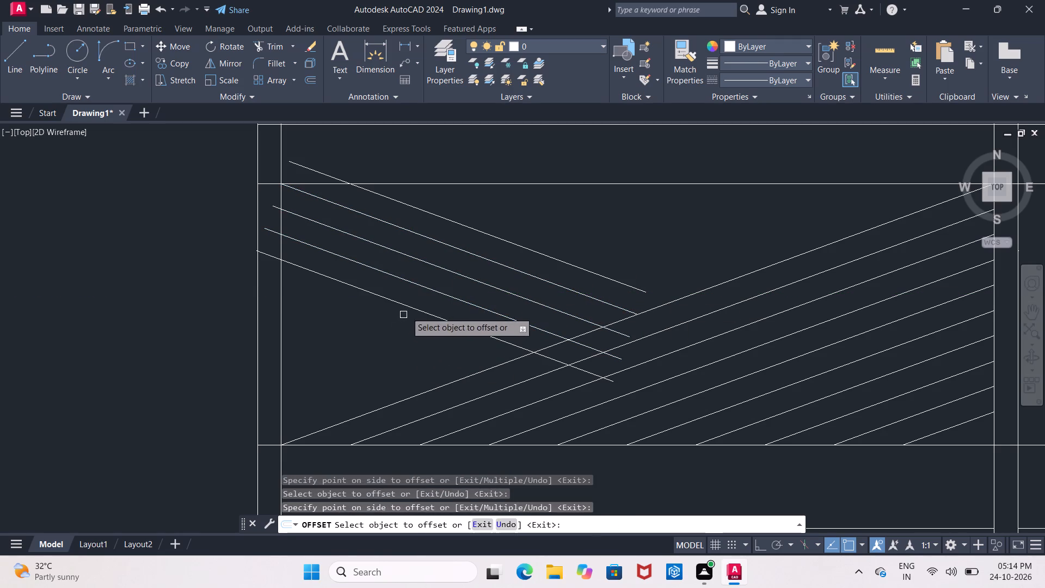
click(411, 306)
click(343, 368)
click(394, 330)
click(339, 392)
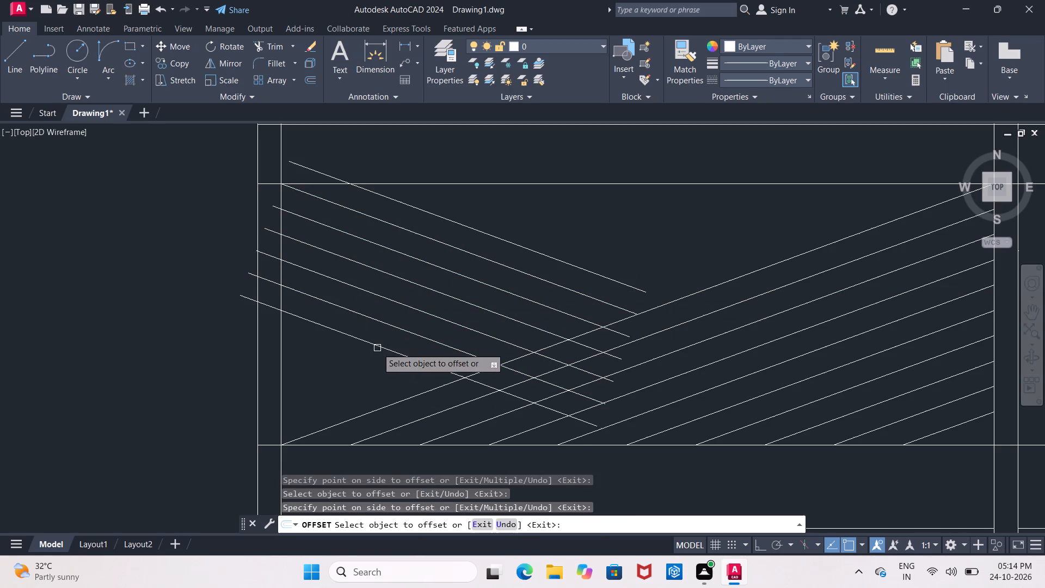
click(377, 348)
click(315, 406)
drag(354, 364, 349, 377)
click(311, 413)
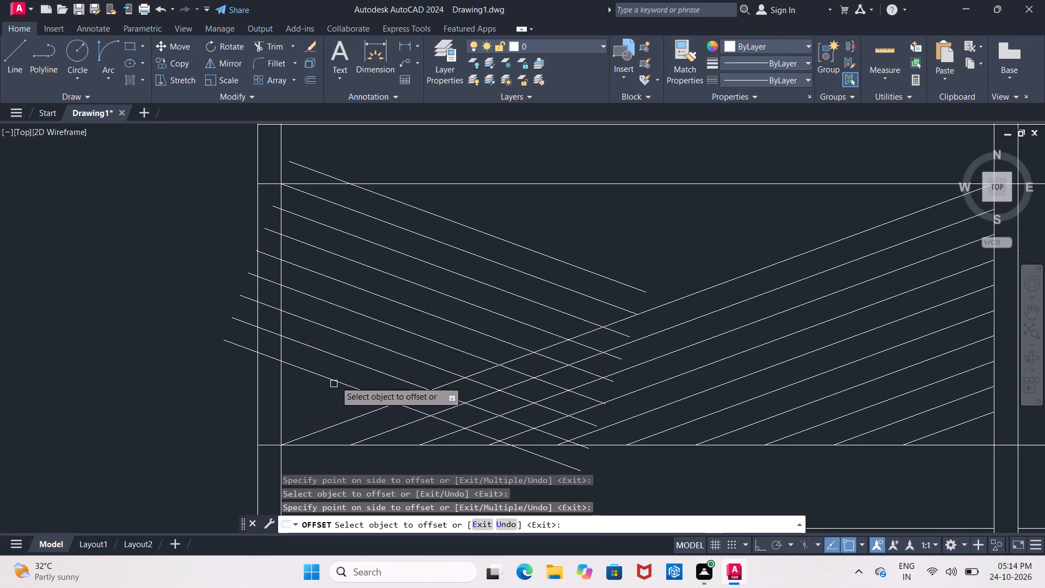
click(336, 380)
click(300, 415)
click(313, 401)
click(304, 412)
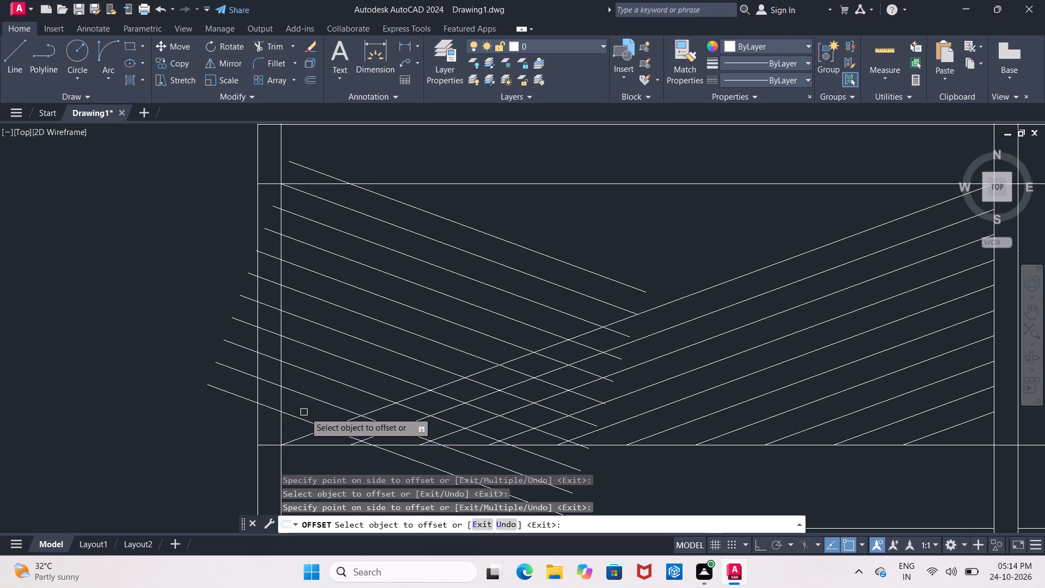
Continue the opposite diagonals upward from the topmost one with six more successive 2" offsets.
middle_drag(677, 251, 578, 287)
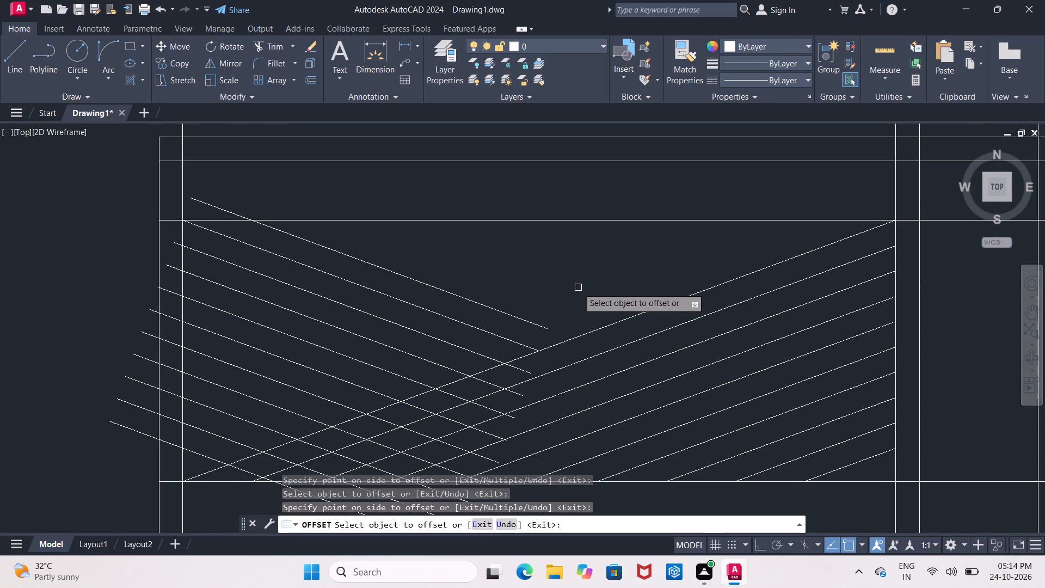
click(500, 311)
click(745, 284)
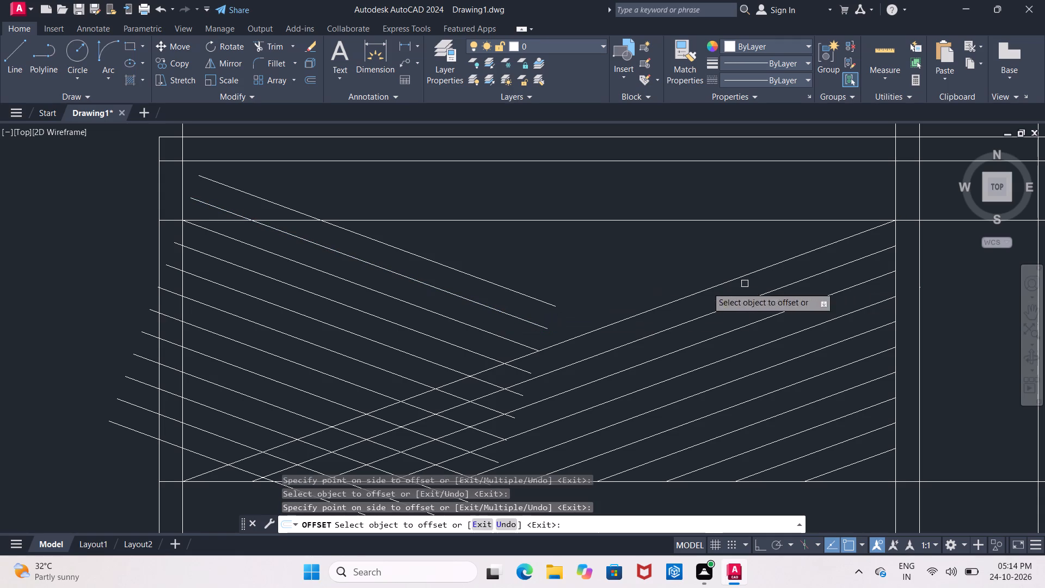
click(555, 302)
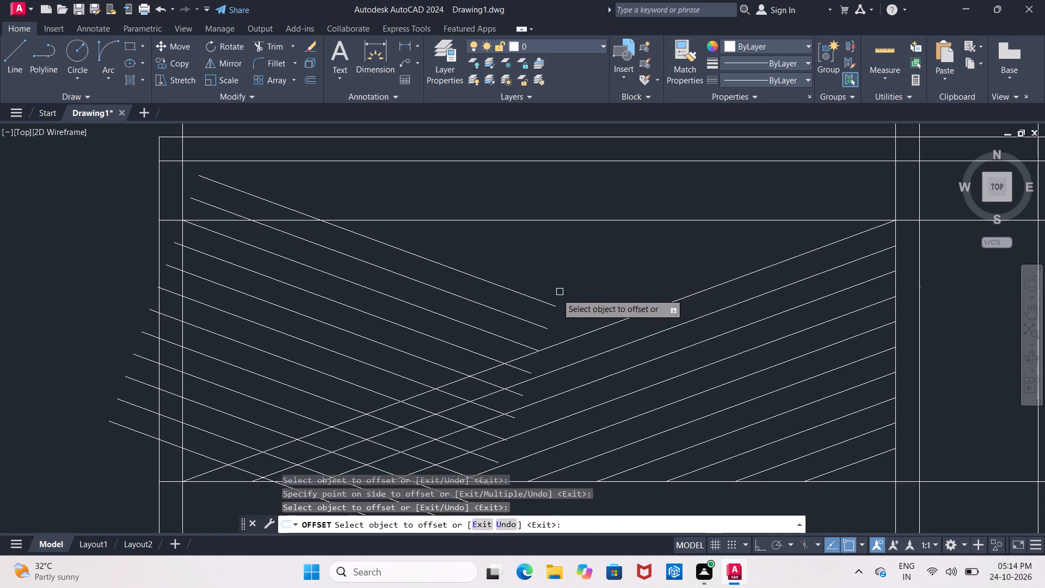
click(545, 302)
click(661, 269)
click(550, 280)
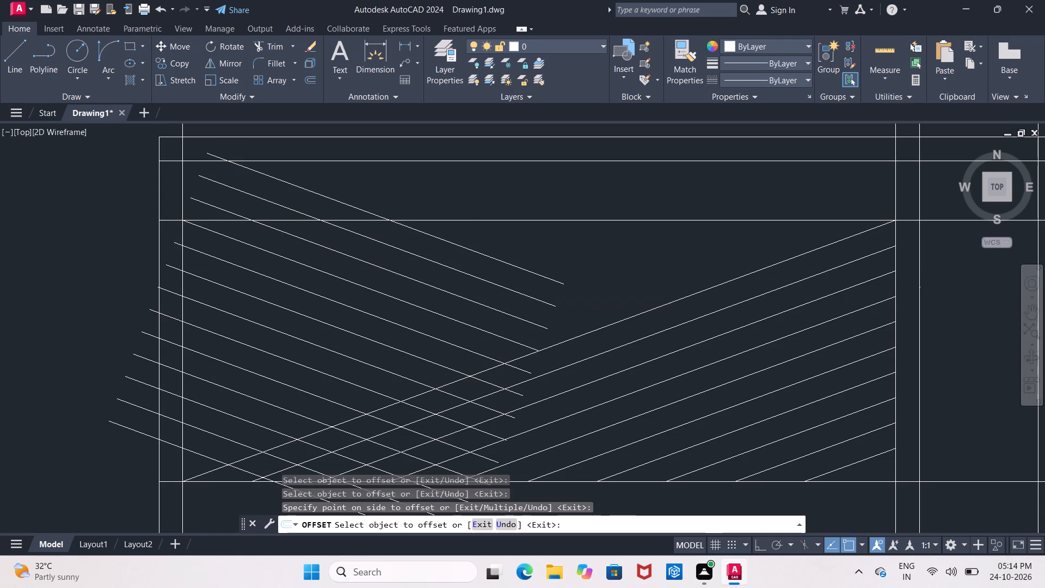
click(729, 229)
click(565, 258)
click(723, 200)
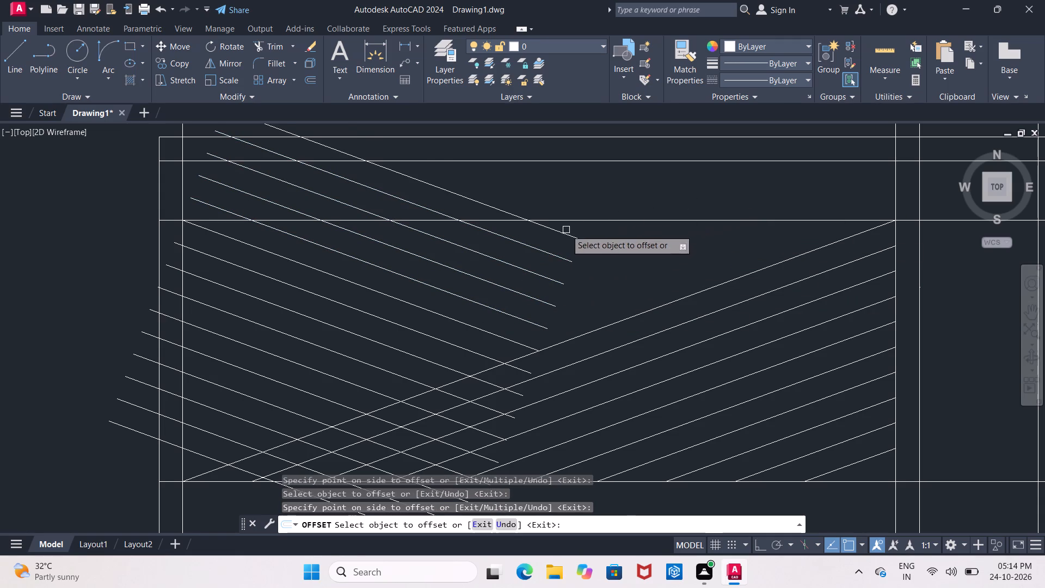
click(565, 230)
click(722, 177)
click(564, 209)
click(701, 185)
Add five more successive 2" offsets above the topmost opposite diagonal.
middle_drag(700, 191, 629, 309)
click(515, 310)
click(675, 232)
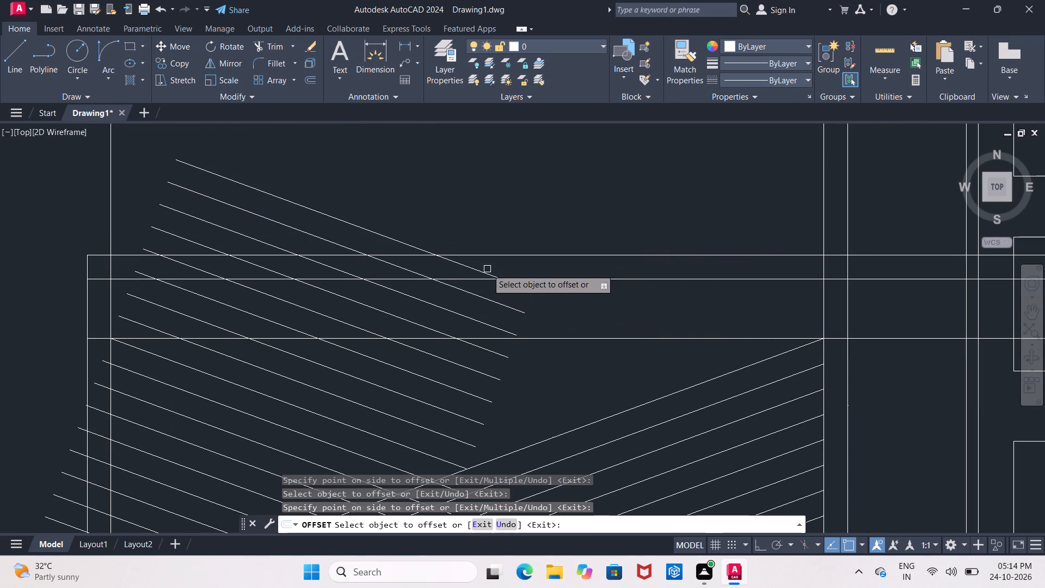
click(487, 269)
click(489, 268)
drag(485, 272, 499, 262)
click(711, 170)
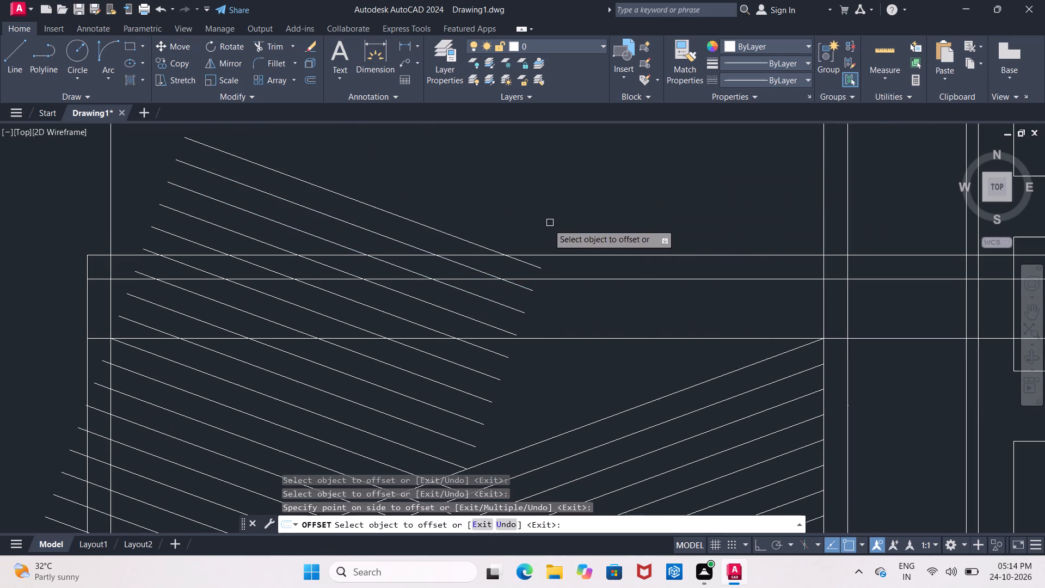
drag(508, 258, 514, 254)
click(628, 204)
drag(520, 238, 530, 235)
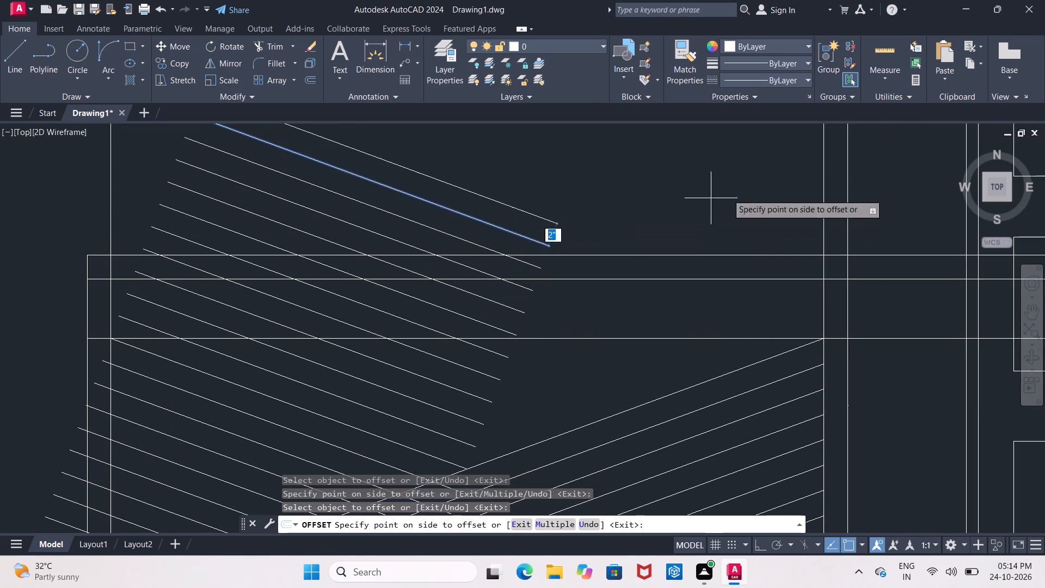
click(742, 189)
click(555, 224)
click(830, 180)
scroll(724, 218, down, 2)
middle_drag(724, 218, 699, 174)
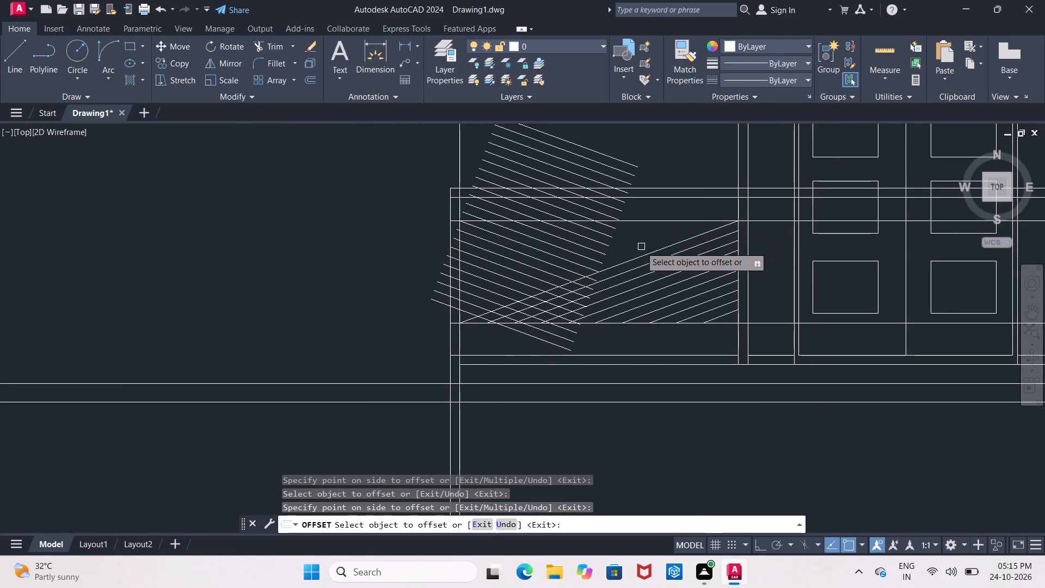
scroll(640, 247, up, 2)
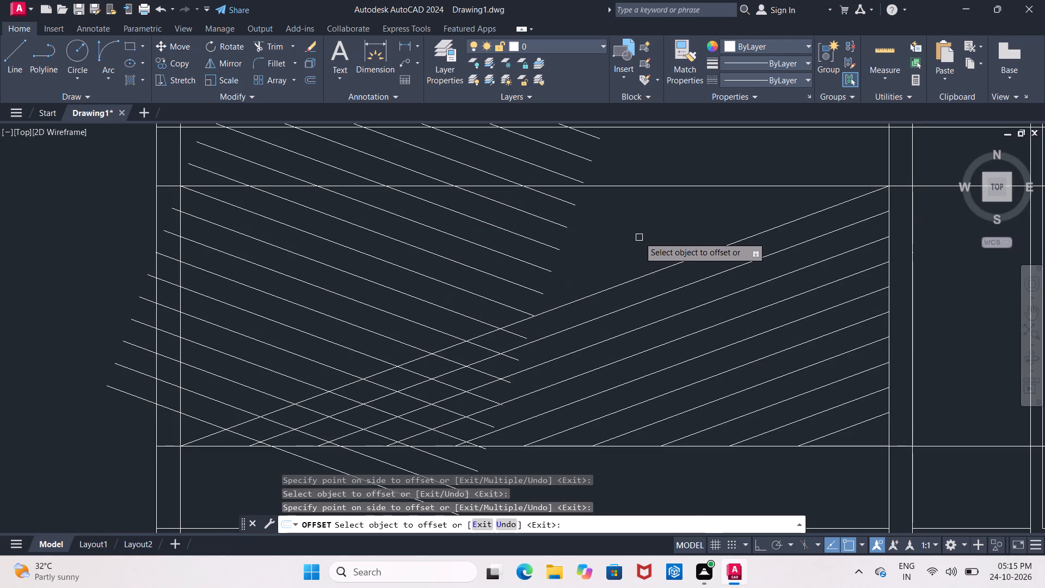
Extend the first five opposite diagonals above the original one down to the main rising diagonal.
key(Escape)
text(EX)
key(space)
key(space)
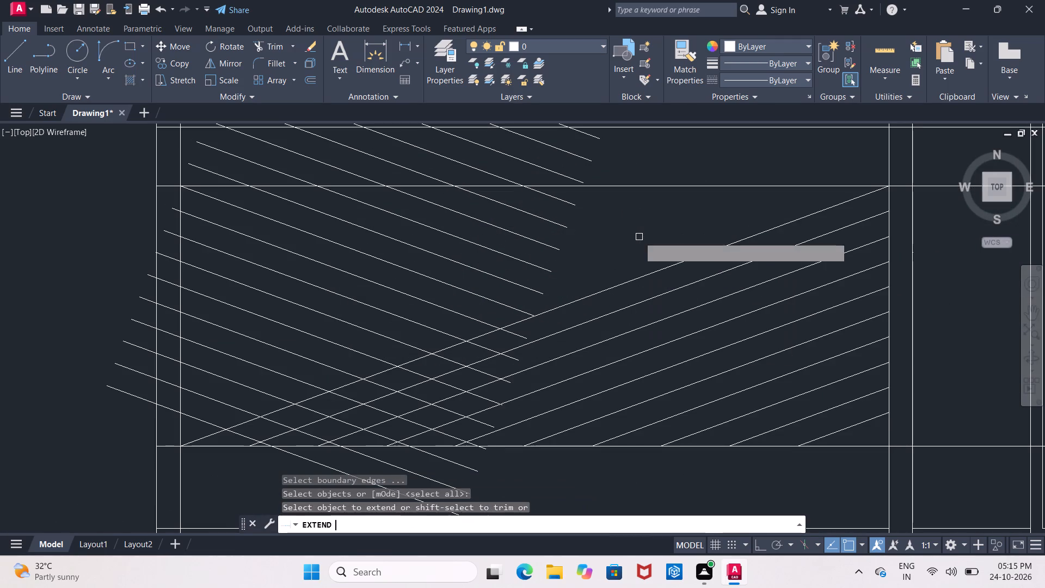
click(535, 294)
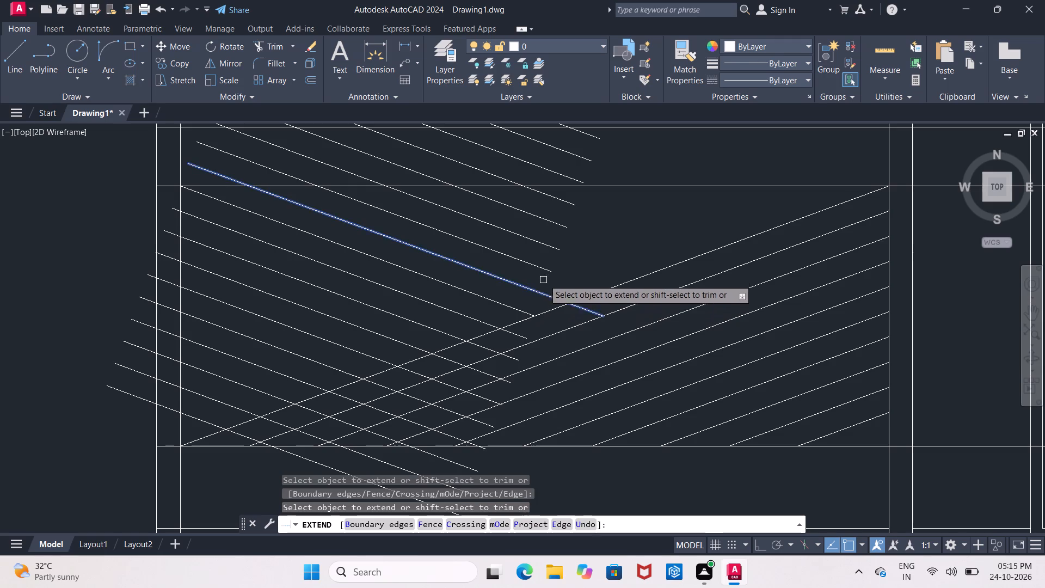
click(545, 272)
click(550, 249)
click(560, 228)
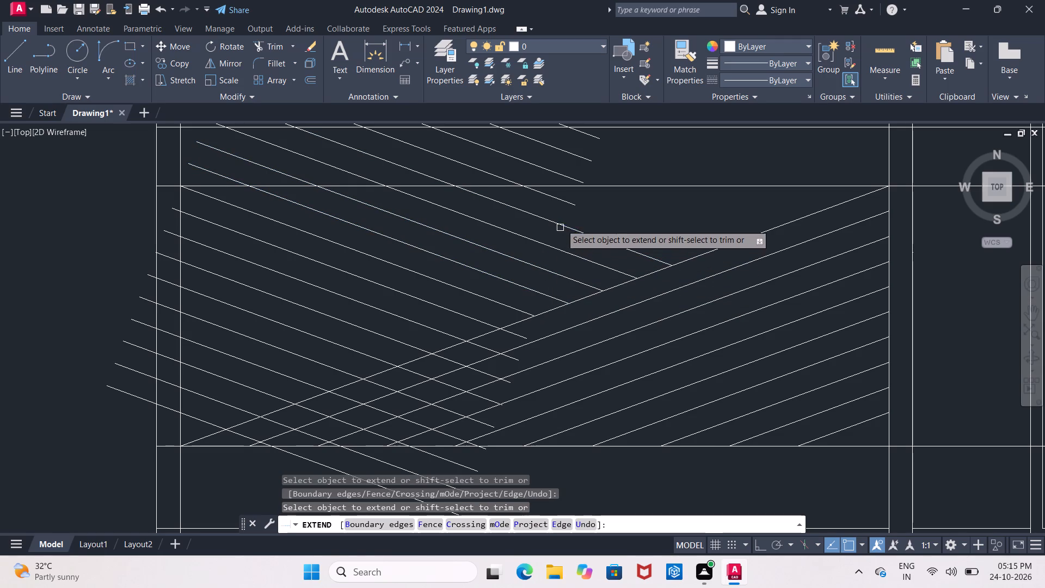
click(570, 207)
Extend the next five opposite diagonals above those down to the main rising diagonal.
middle_drag(711, 208, 703, 225)
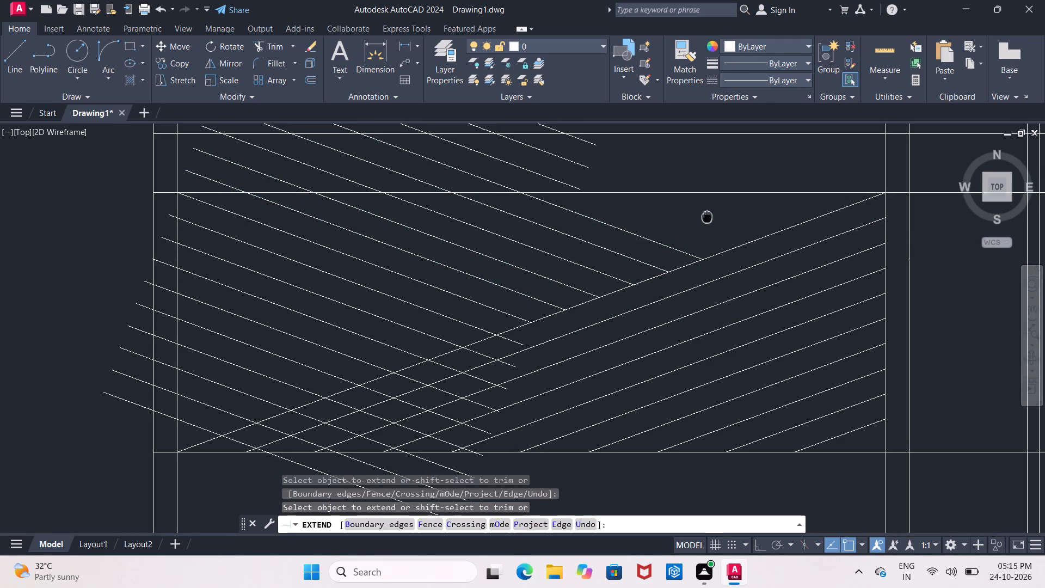
middle_drag(703, 225, 681, 284)
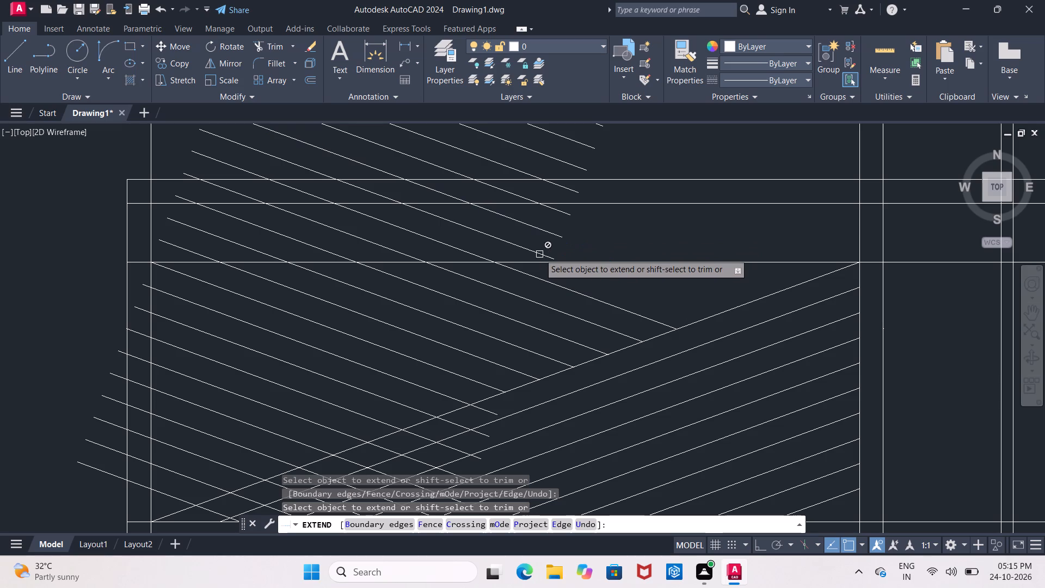
click(539, 254)
click(545, 254)
click(557, 231)
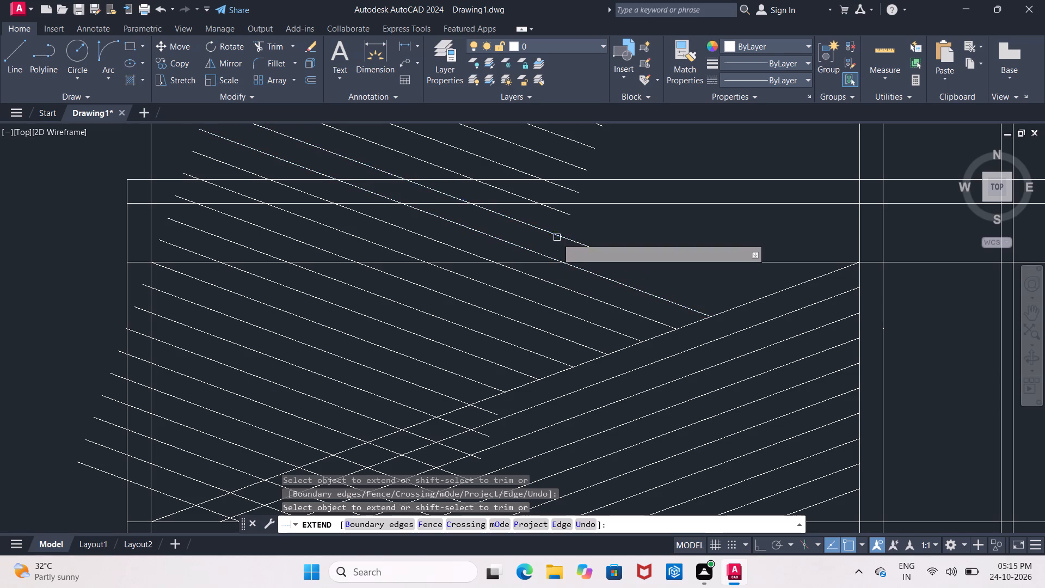
click(557, 239)
double_click(565, 214)
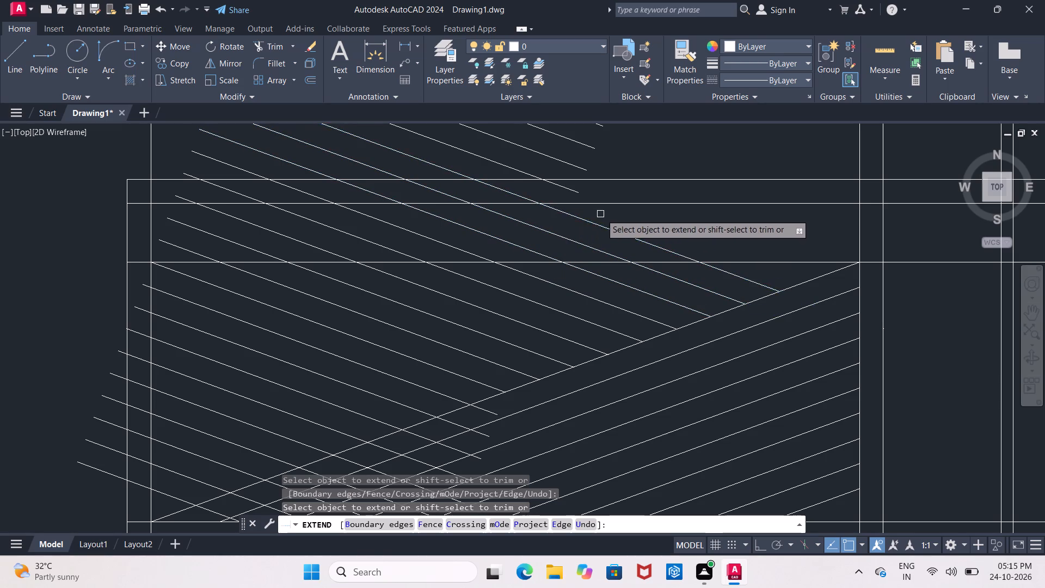
middle_drag(602, 214, 603, 284)
click(572, 260)
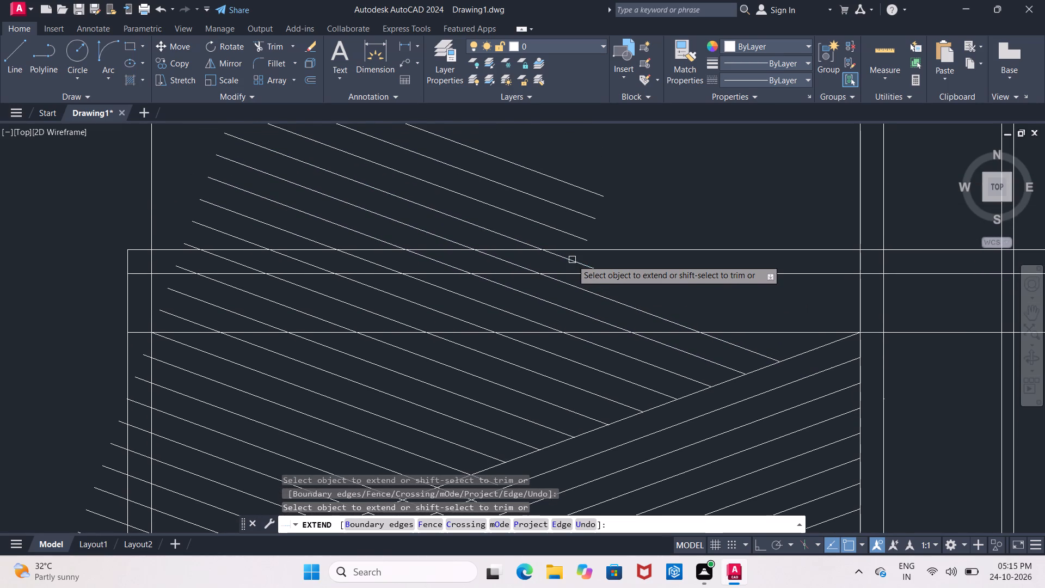
click(572, 259)
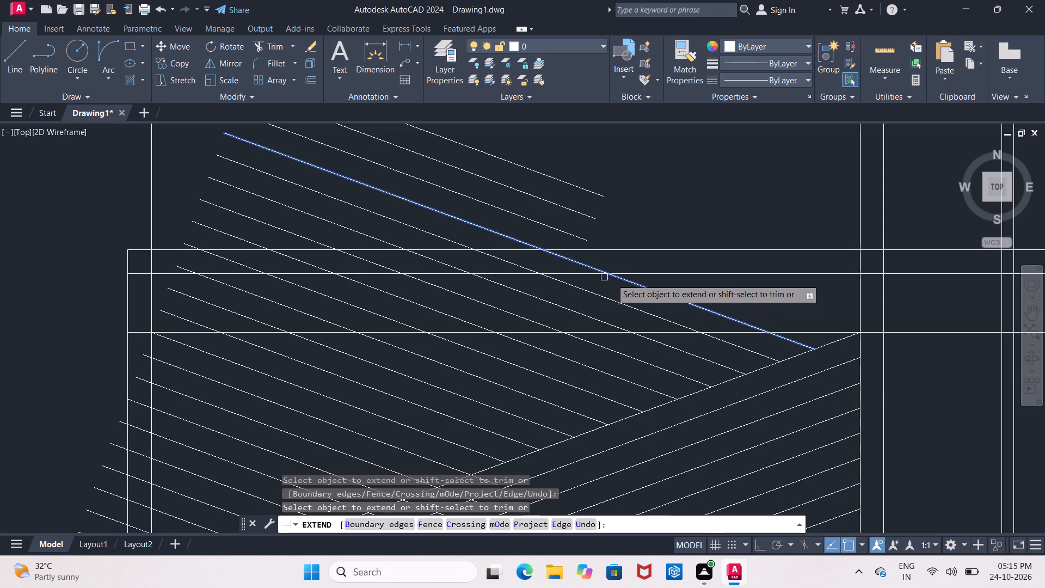
click(617, 280)
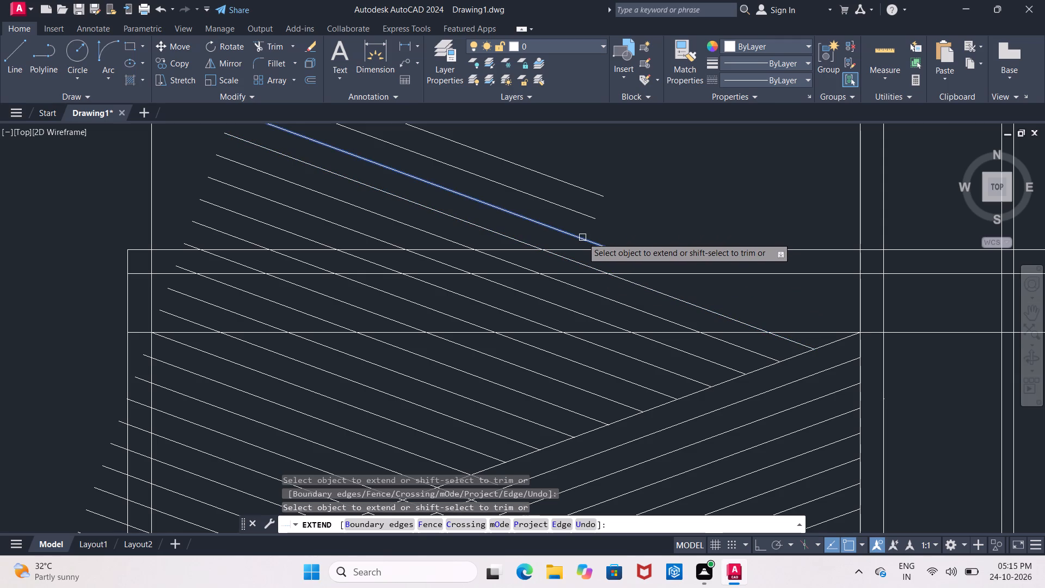
click(582, 237)
click(582, 237)
click(590, 241)
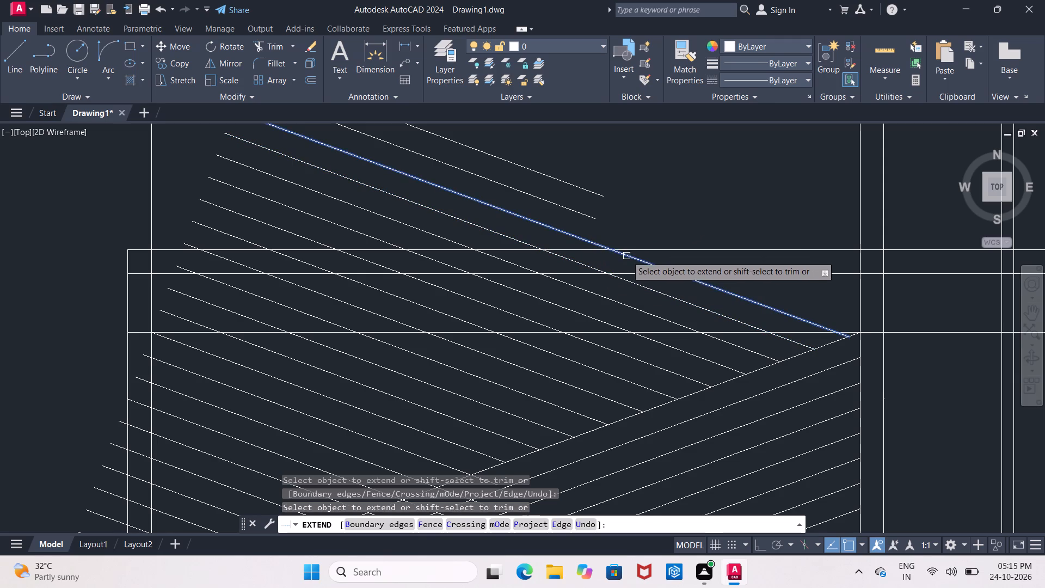
click(633, 262)
key(Escape)
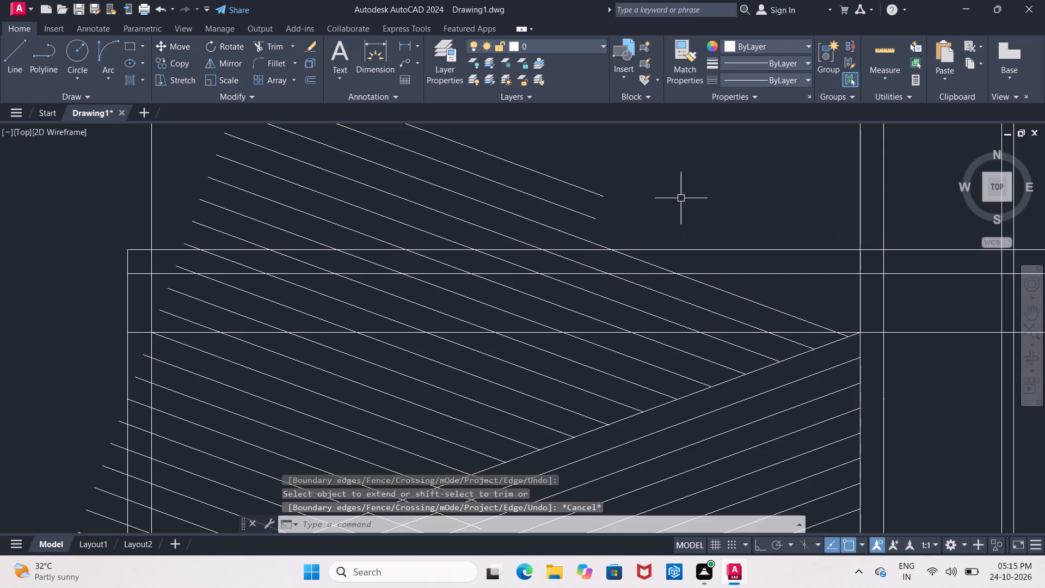
Trim away the opposite diagonals' pieces in the band directly above the top line of the railing's diagonal infill.
key(t)
text(R)
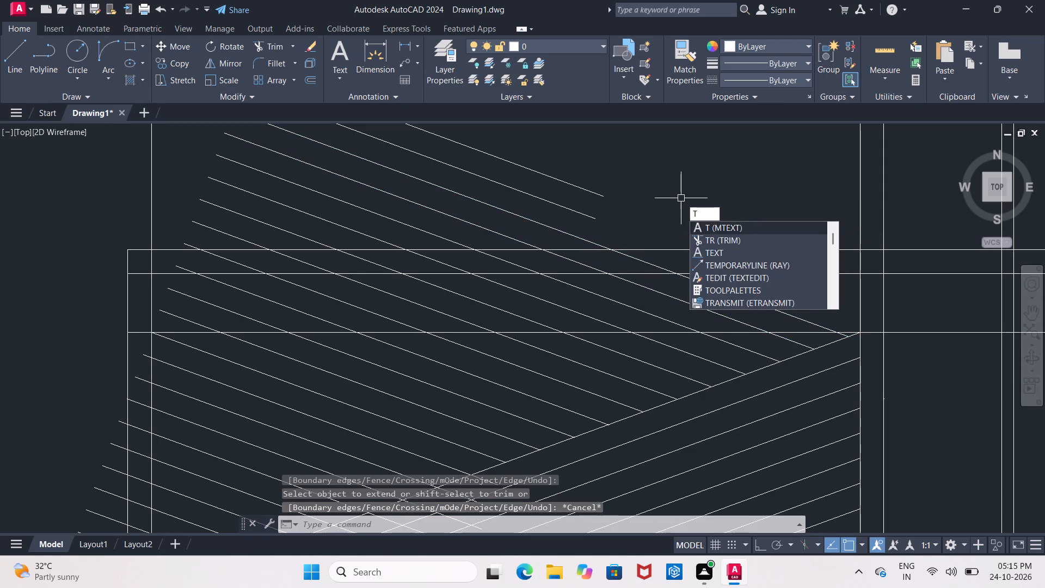
key(space)
key(space)
scroll(681, 200, down, 1)
middle_drag(681, 200, 694, 185)
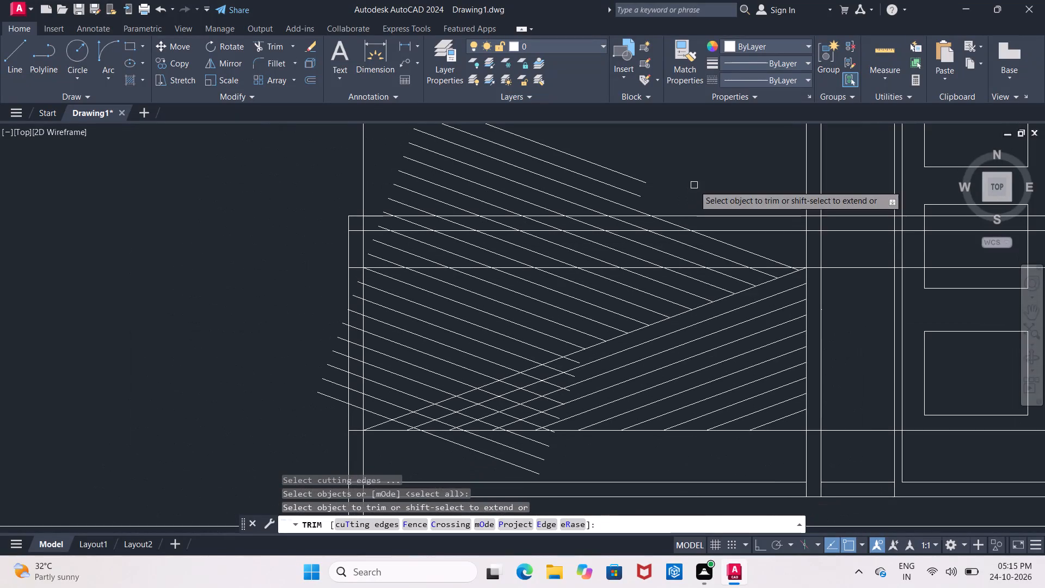
scroll(392, 254, up, 2)
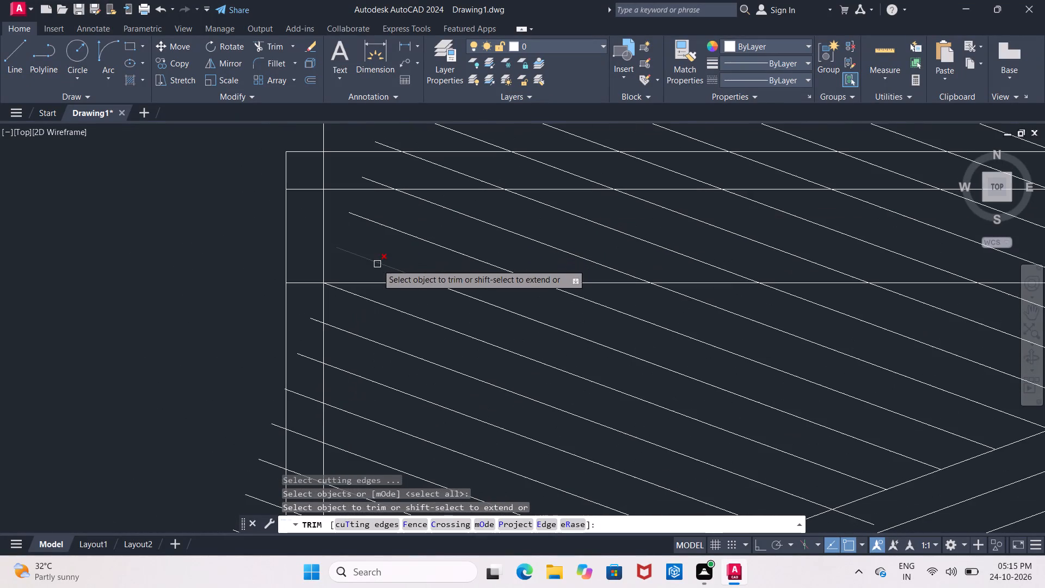
click(343, 262)
middle_drag(739, 218, 521, 227)
middle_drag(714, 238, 567, 225)
middle_drag(774, 225, 533, 219)
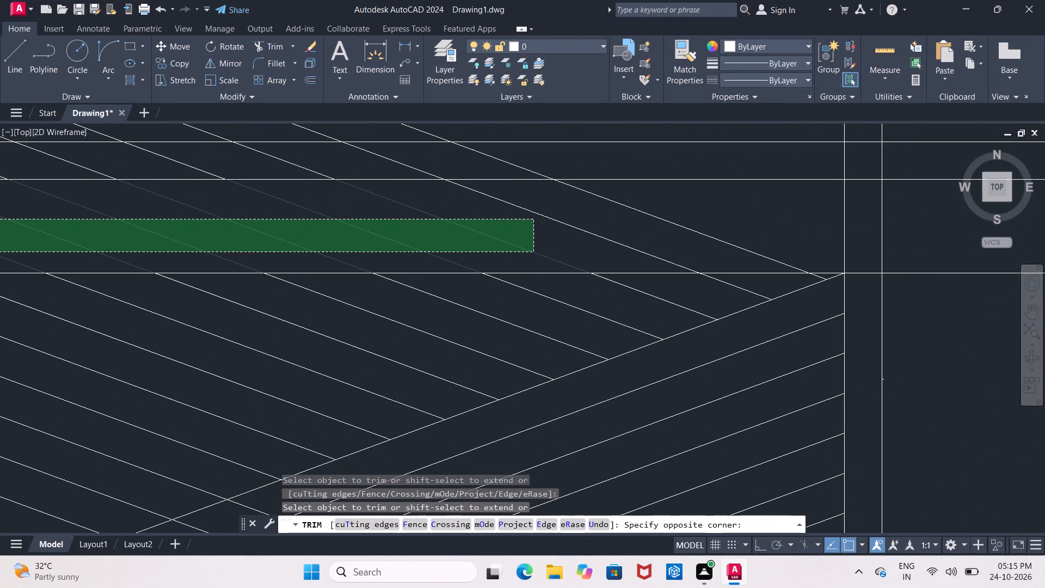
click(695, 211)
Trim away the opposite diagonals' pieces between the two vertical lines at the railing's left edge.
scroll(696, 211, down, 1)
middle_drag(696, 211, 898, 232)
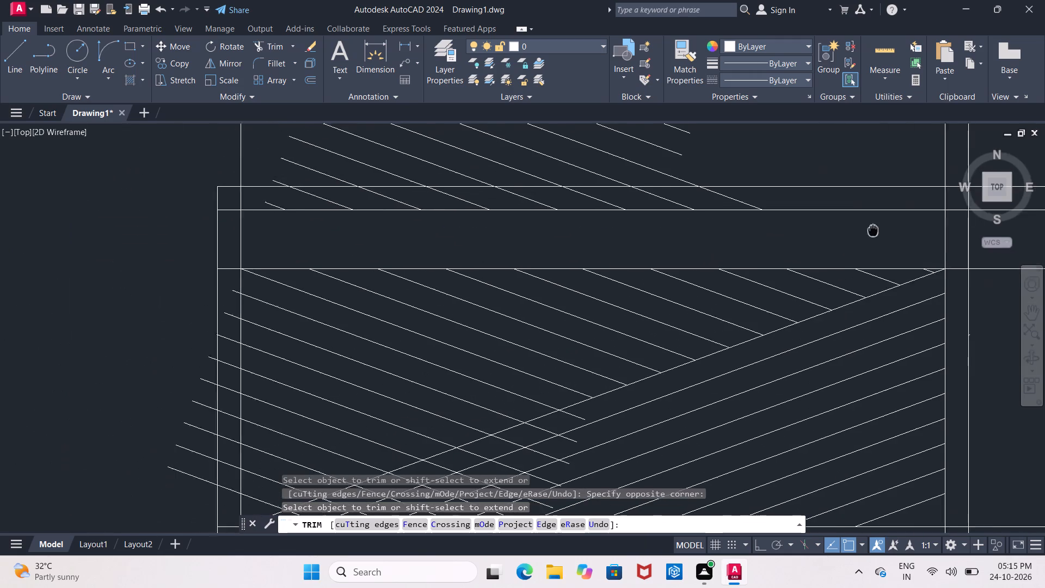
middle_drag(898, 232, 915, 233)
scroll(325, 204, up, 1)
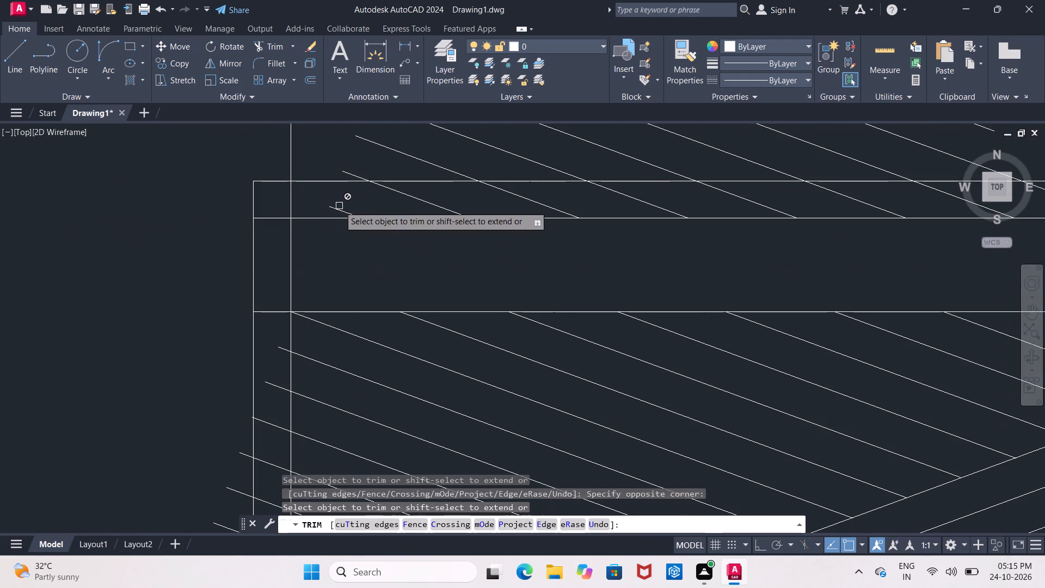
scroll(331, 271, down, 1)
middle_drag(331, 271, 394, 128)
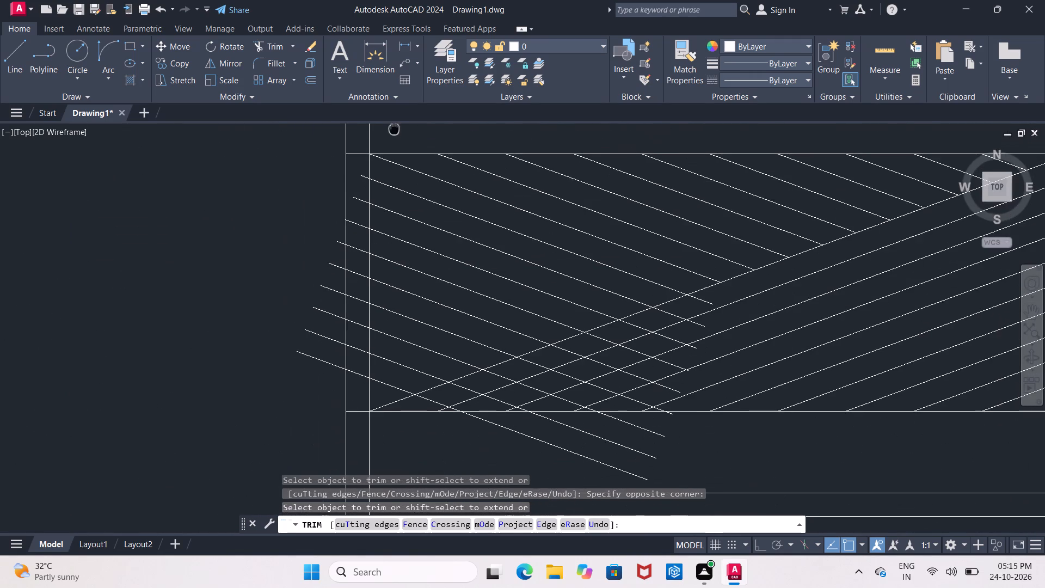
scroll(371, 198, up, 1)
click(351, 149)
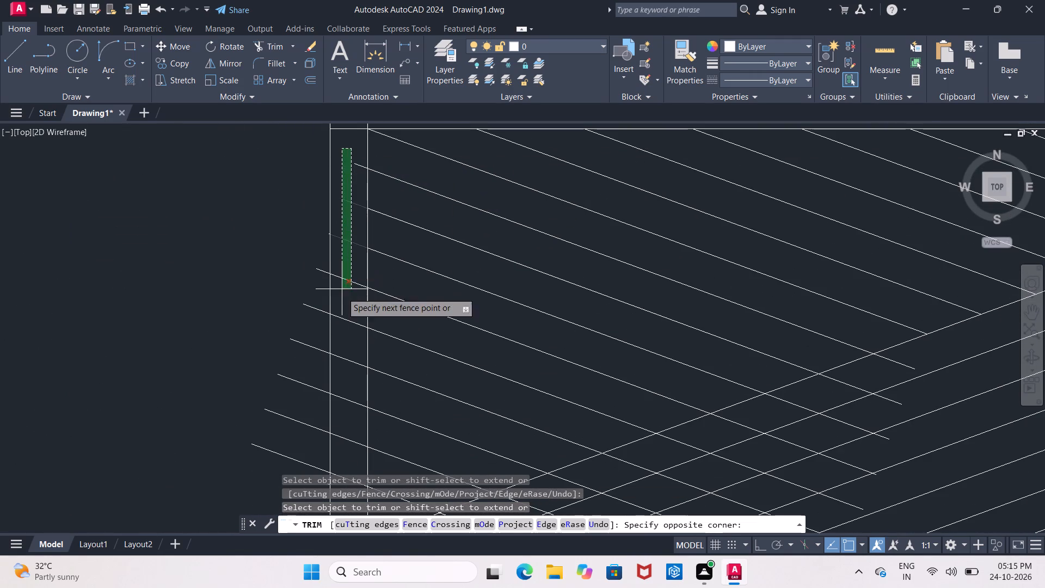
middle_drag(340, 392, 354, 296)
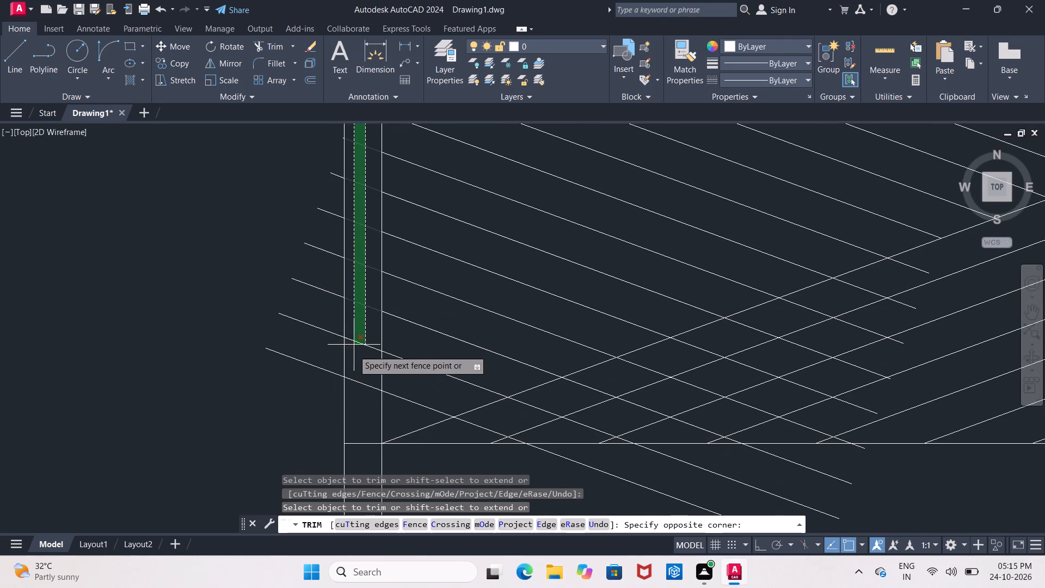
click(348, 384)
Trim the opposite diagonals' tails that run below the bottom line of the railing infill.
middle_drag(562, 434, 530, 338)
click(491, 397)
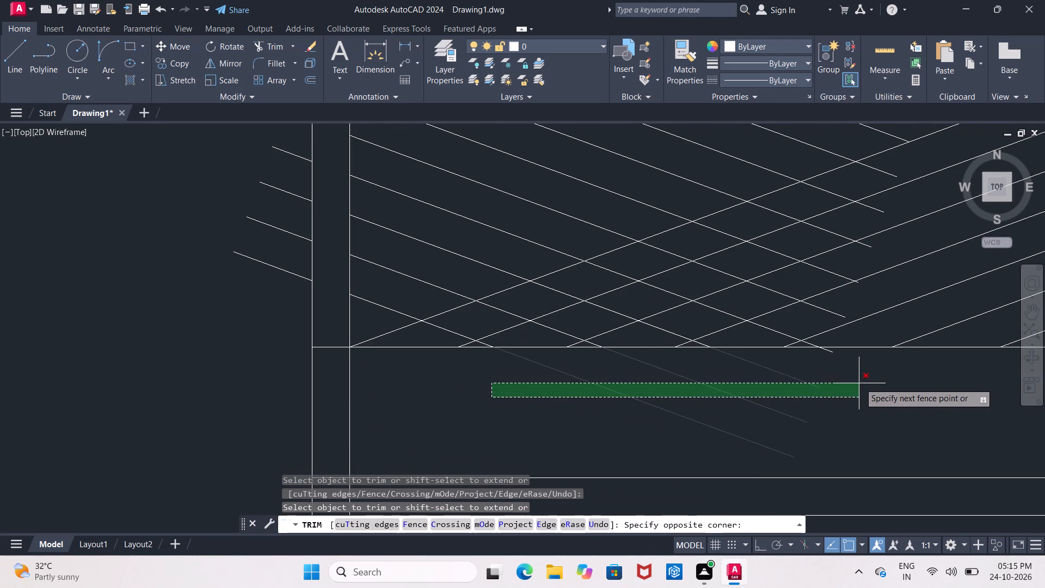
click(859, 382)
Trim the lowest opposite diagonal's piece between the main rising diagonal and the first rising diagonal below it.
scroll(766, 395, down, 2)
middle_drag(760, 403, 608, 419)
scroll(587, 415, up, 2)
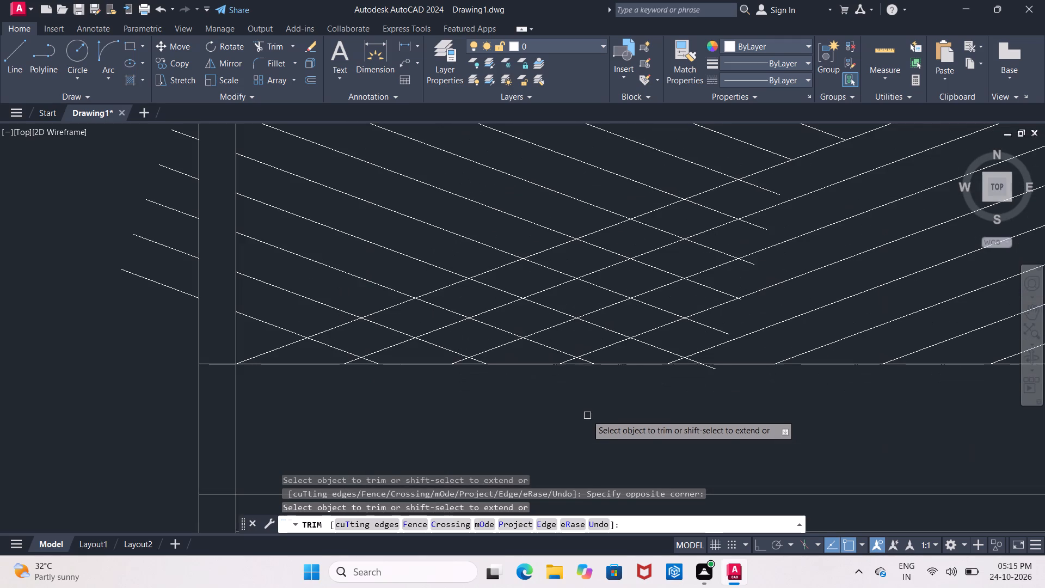
click(308, 352)
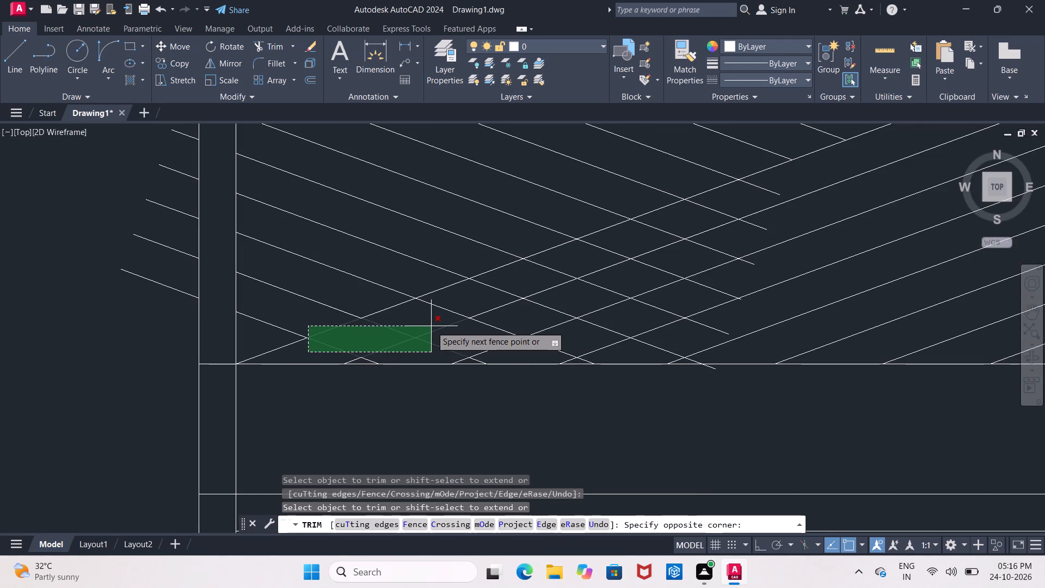
click(345, 341)
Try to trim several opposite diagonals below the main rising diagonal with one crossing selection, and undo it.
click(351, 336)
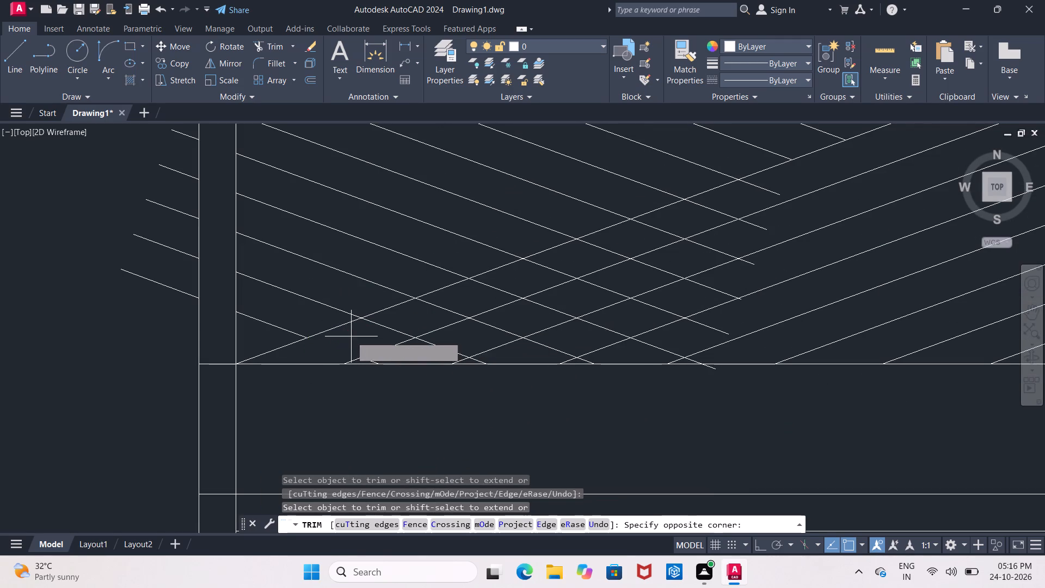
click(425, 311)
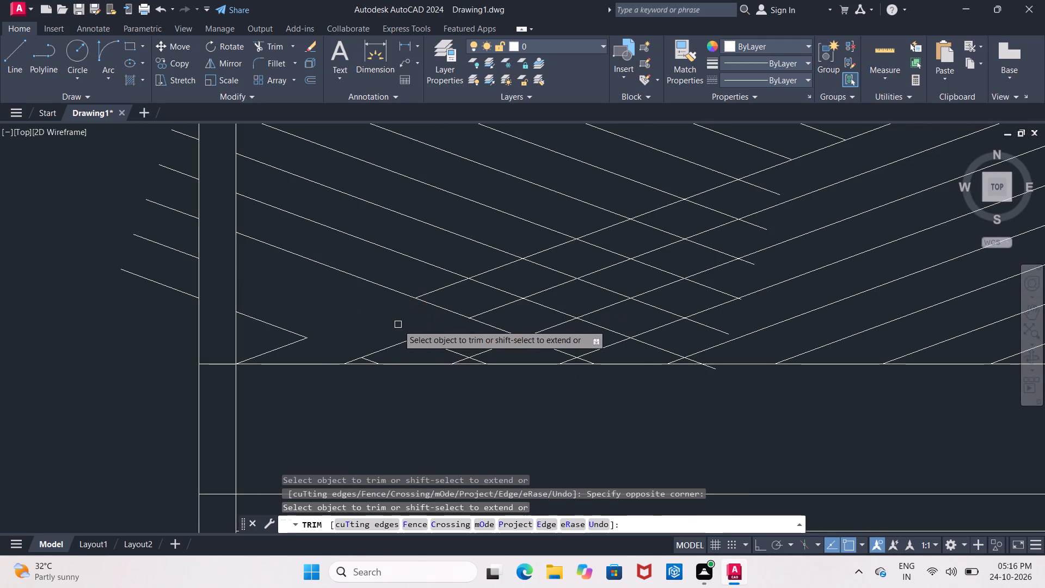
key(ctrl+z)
Trim the next eight opposite diagonals between the main rising diagonal and the first rising diagonal below it.
click(391, 329)
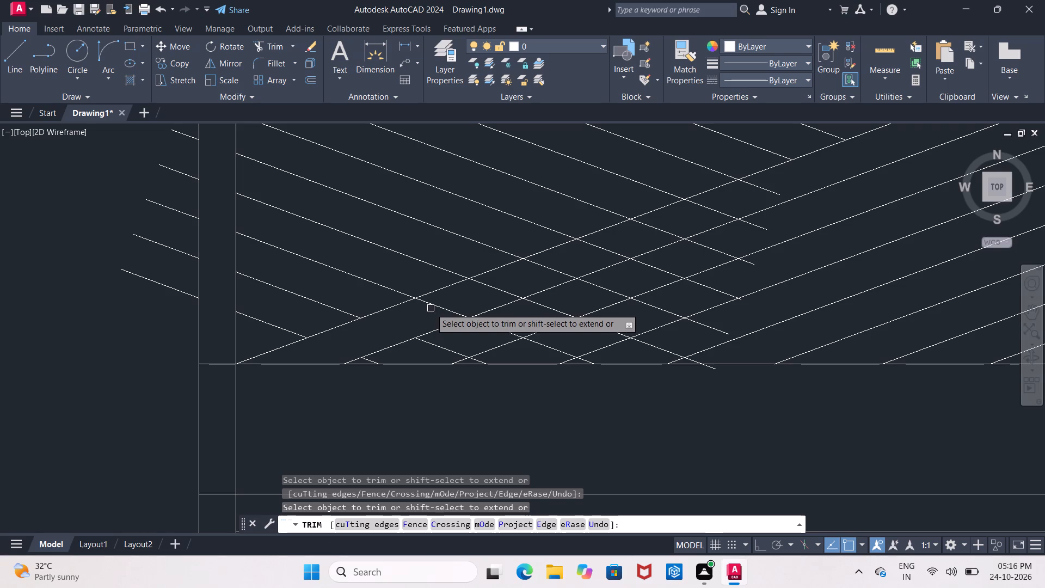
click(433, 306)
click(491, 287)
click(542, 264)
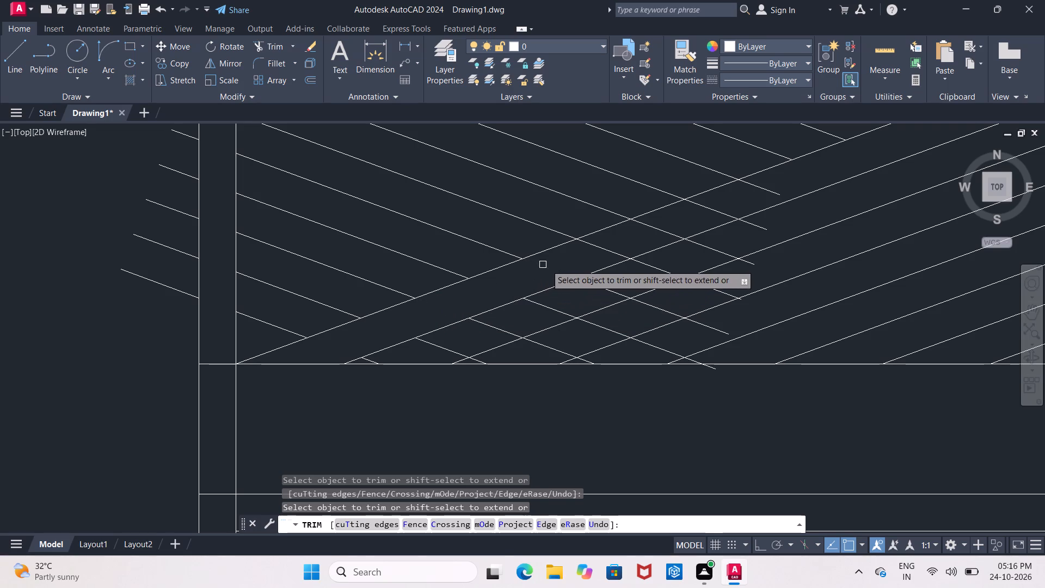
click(608, 247)
click(662, 231)
click(718, 209)
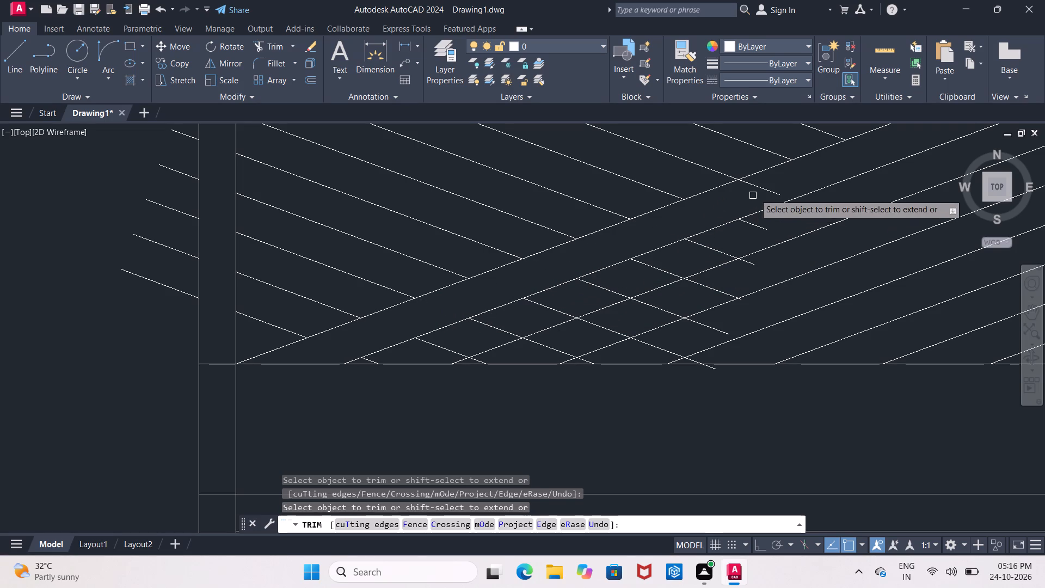
click(763, 186)
Trim the opposite diagonals' leftover pieces between the first and second rising diagonals below the main one.
click(751, 225)
click(706, 249)
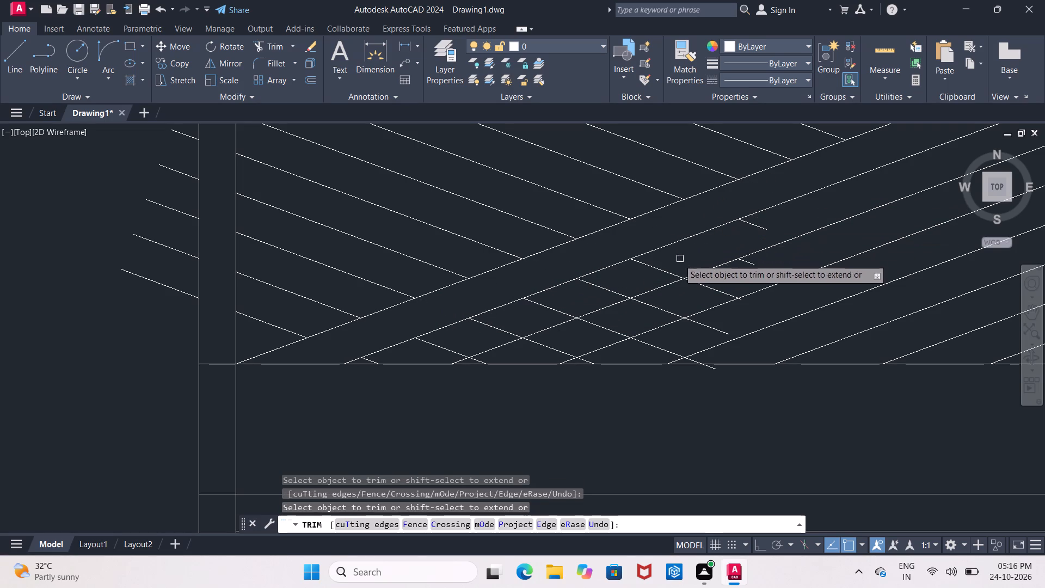
click(645, 268)
click(598, 283)
click(549, 309)
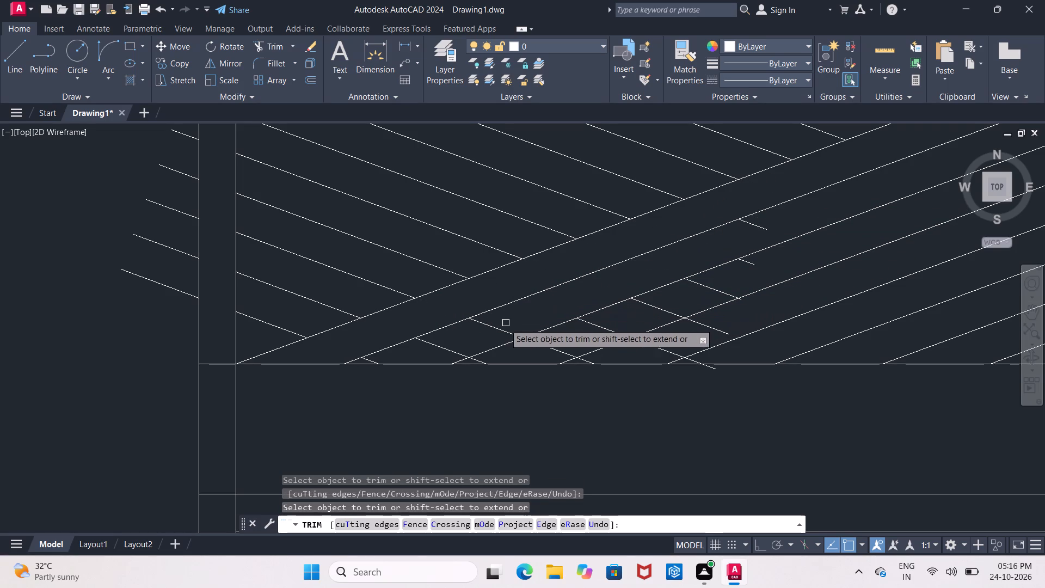
click(496, 326)
click(440, 342)
drag(428, 347, 420, 350)
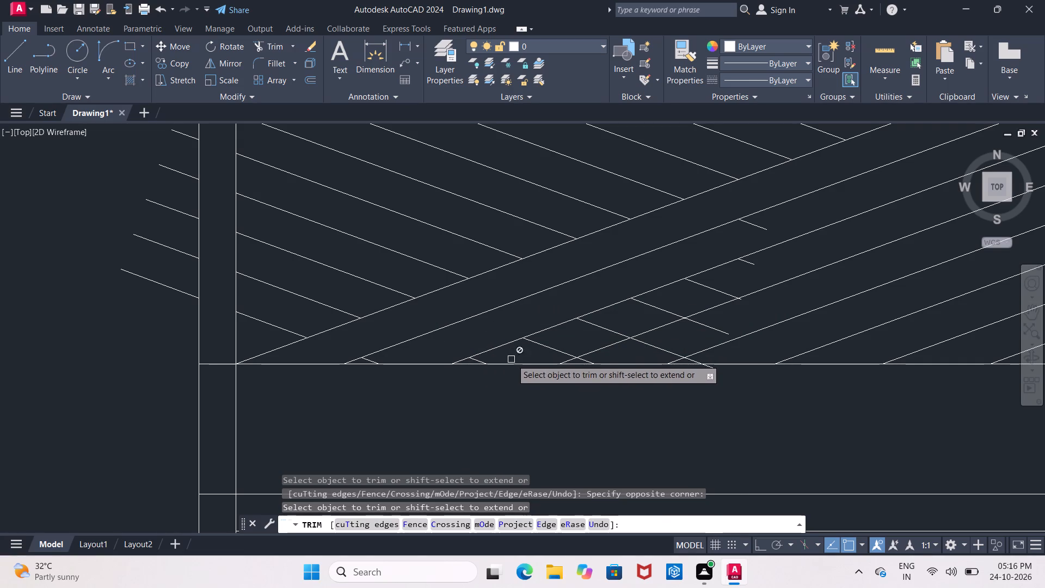
Trim the opposite diagonals' leftover pieces between the second, third and fourth rising diagonals below the main one.
click(555, 346)
click(599, 327)
click(650, 303)
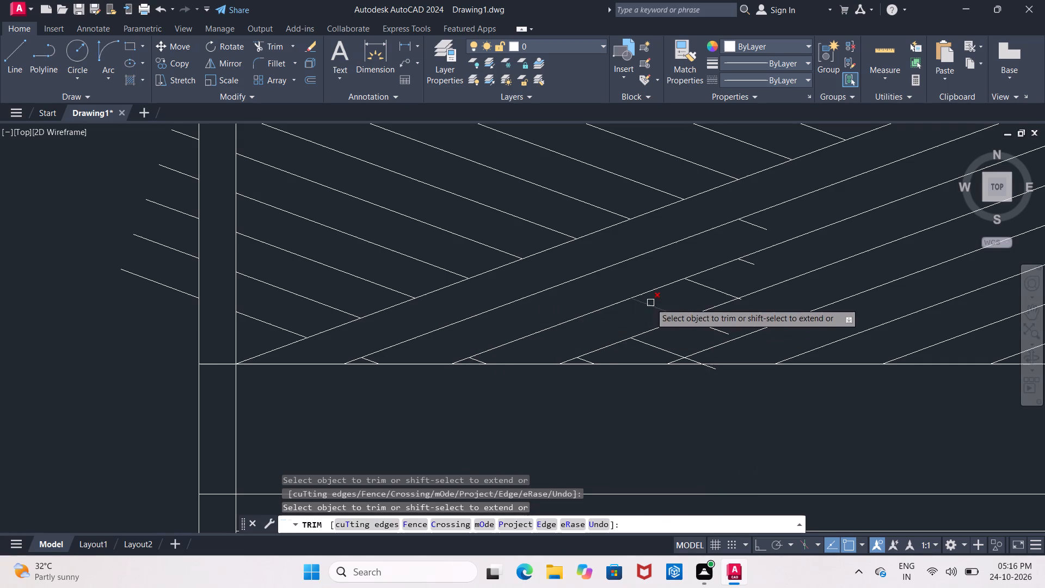
click(710, 286)
click(747, 262)
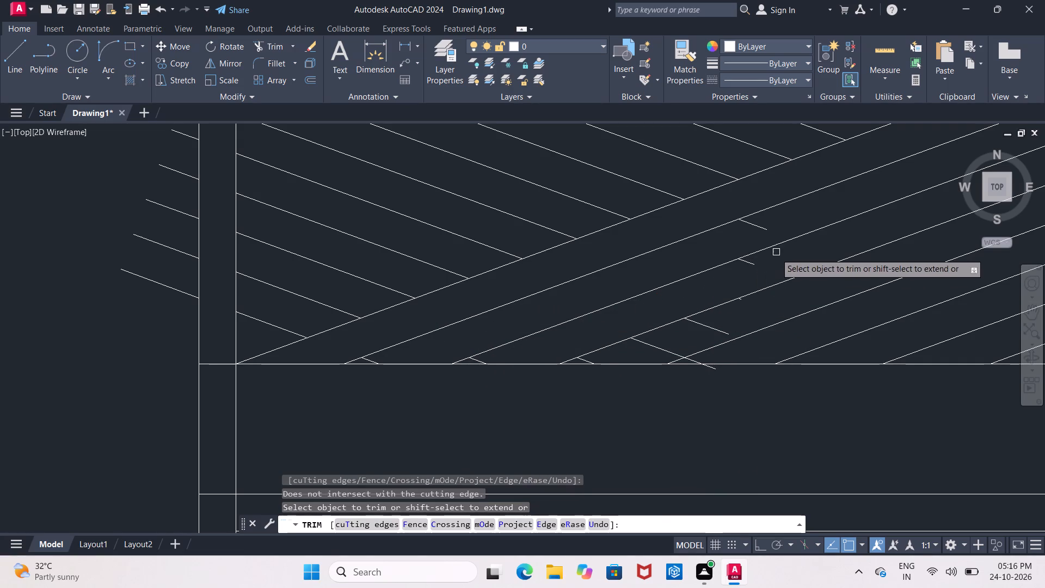
click(657, 348)
drag(709, 327, 704, 328)
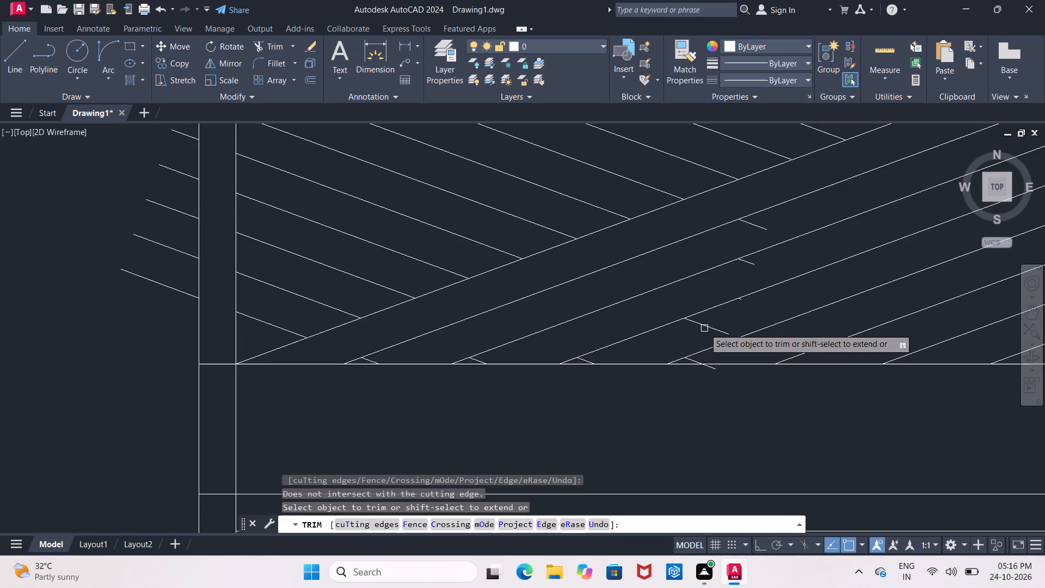
key(Escape)
Erase the eight leftover opposite-diagonal stubs below the main rising diagonal.
click(374, 362)
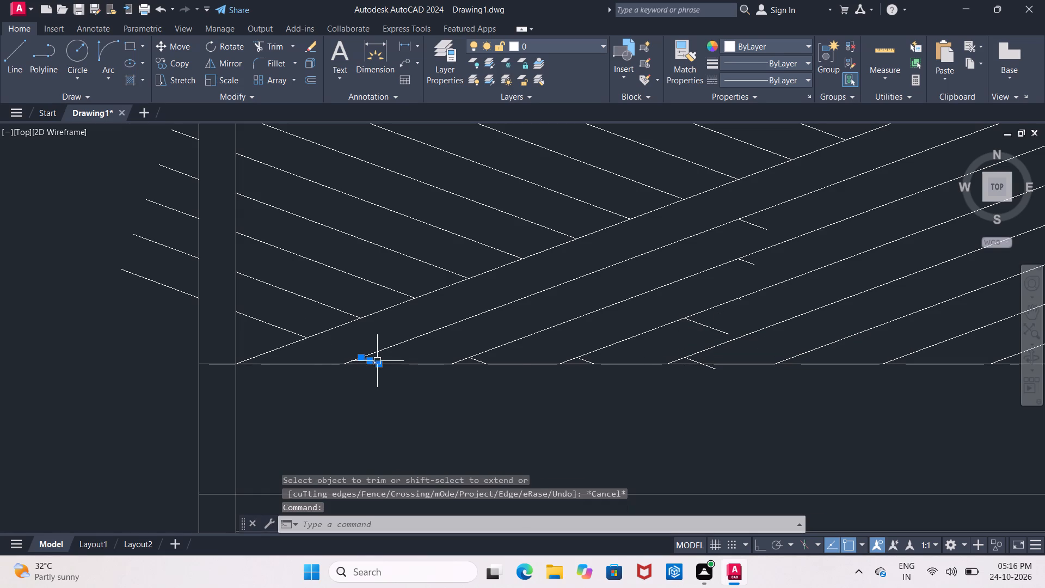
click(484, 361)
click(582, 356)
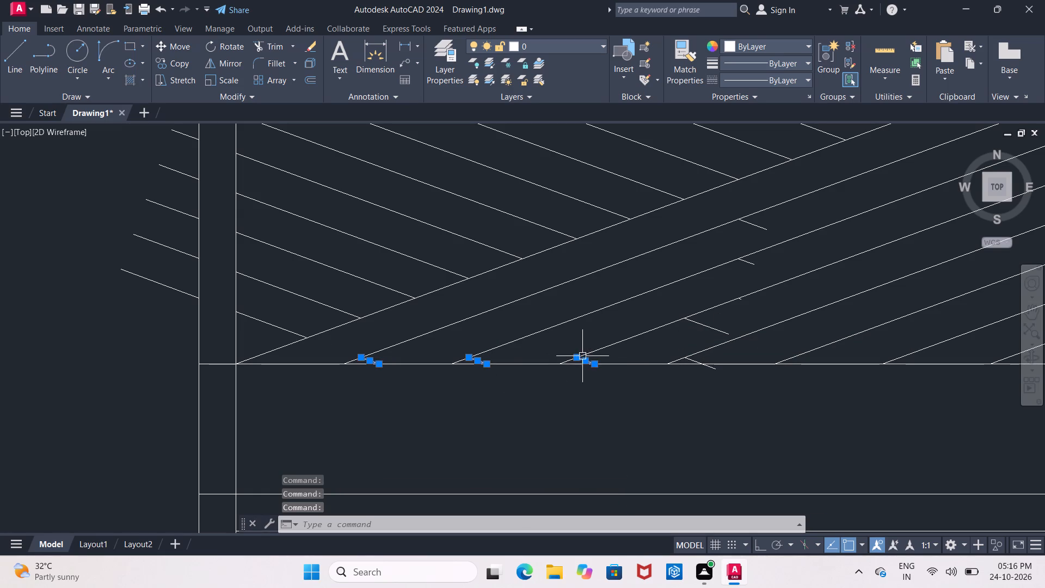
click(711, 328)
click(744, 302)
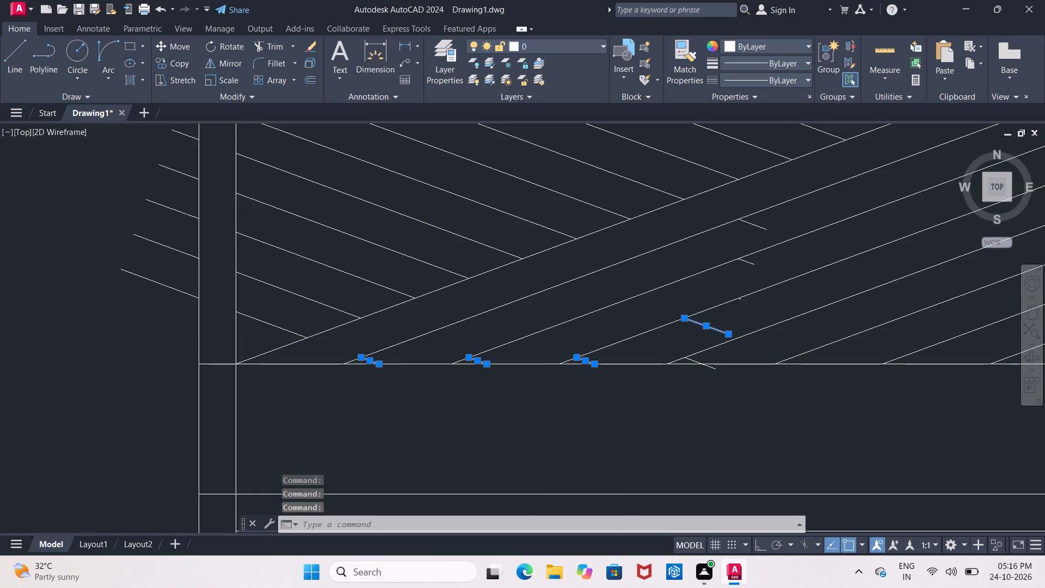
click(746, 259)
click(757, 227)
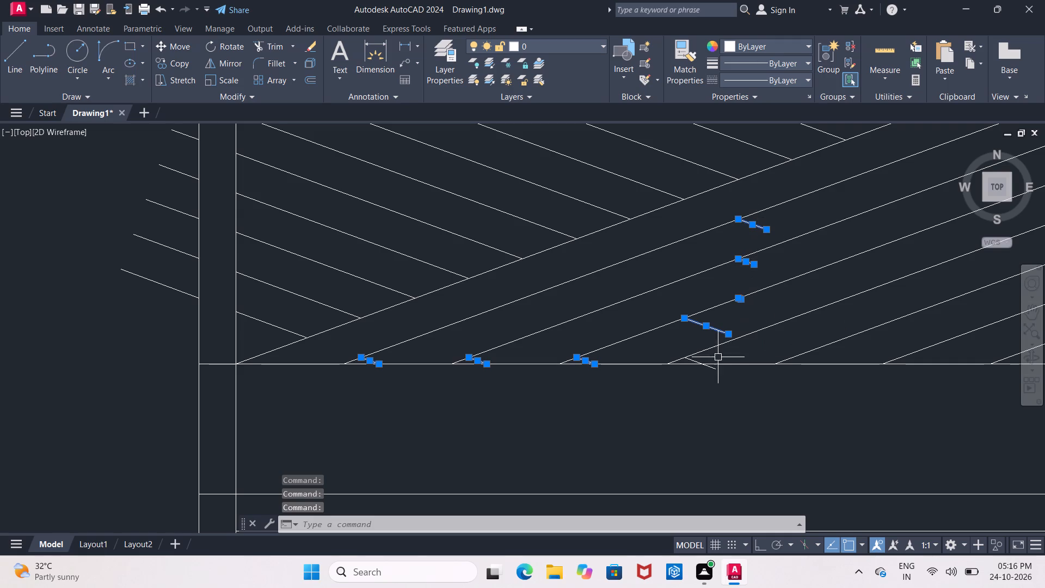
click(712, 365)
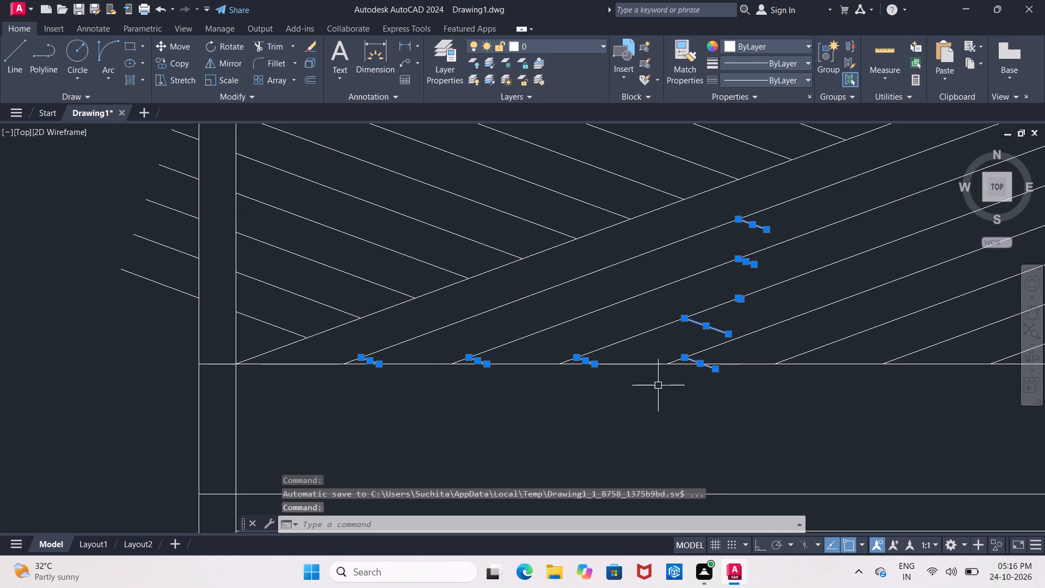
key(Delete)
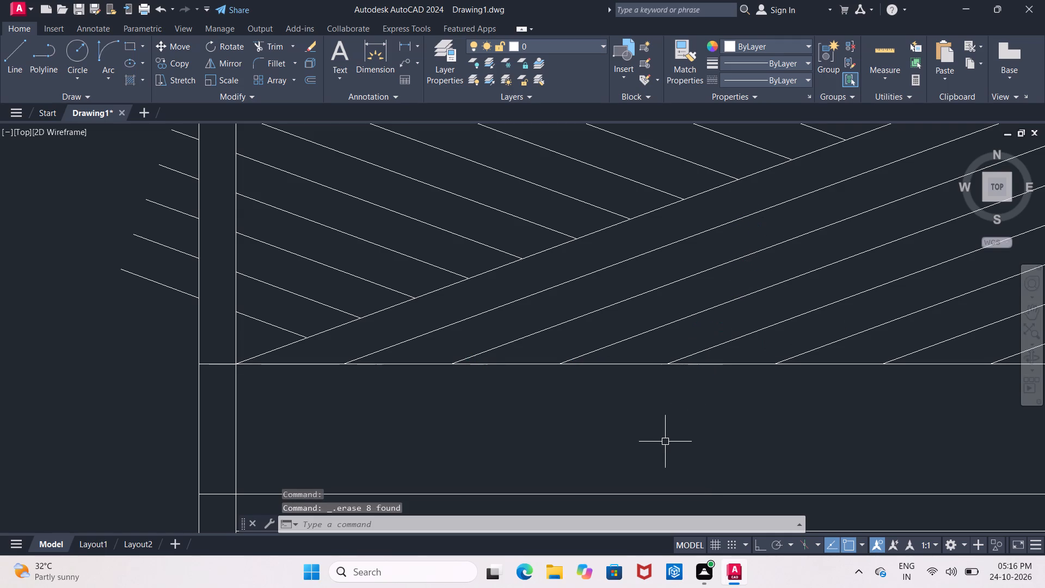
Erase the six leftover diagonal stubs outside the railing's left outer vertical line.
scroll(673, 425, down, 1)
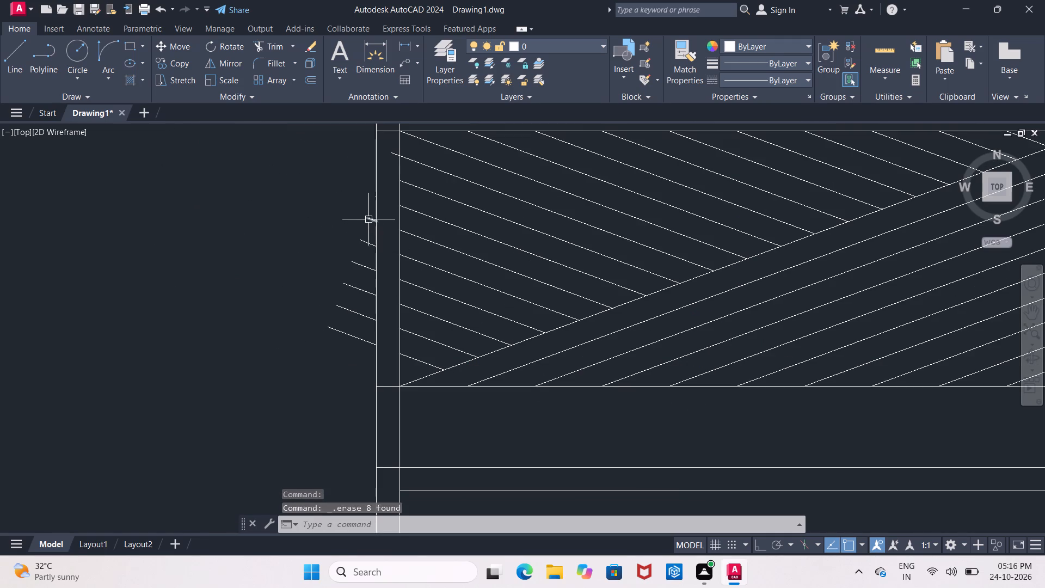
click(368, 217)
click(356, 238)
click(350, 261)
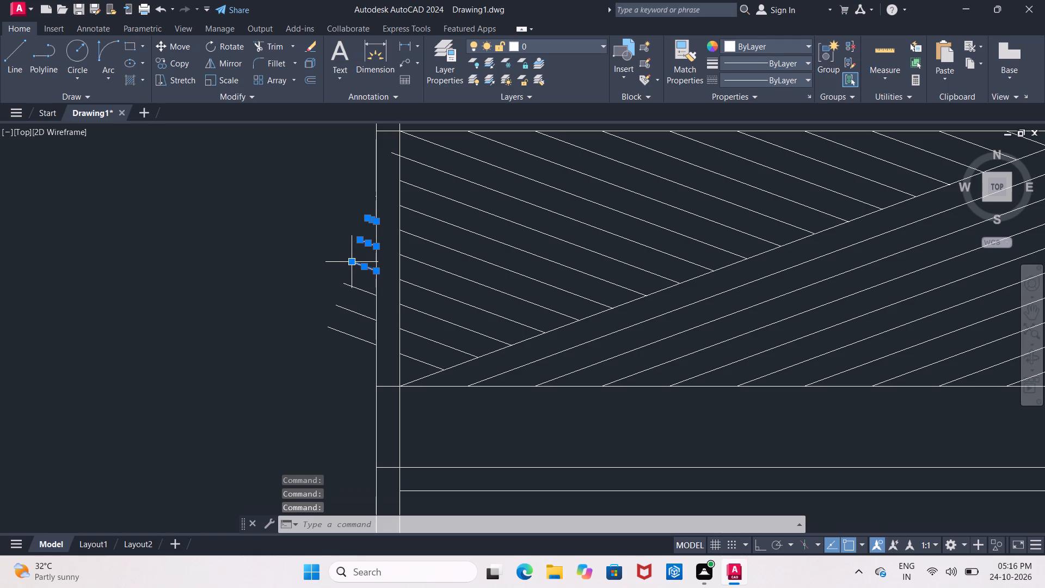
click(346, 285)
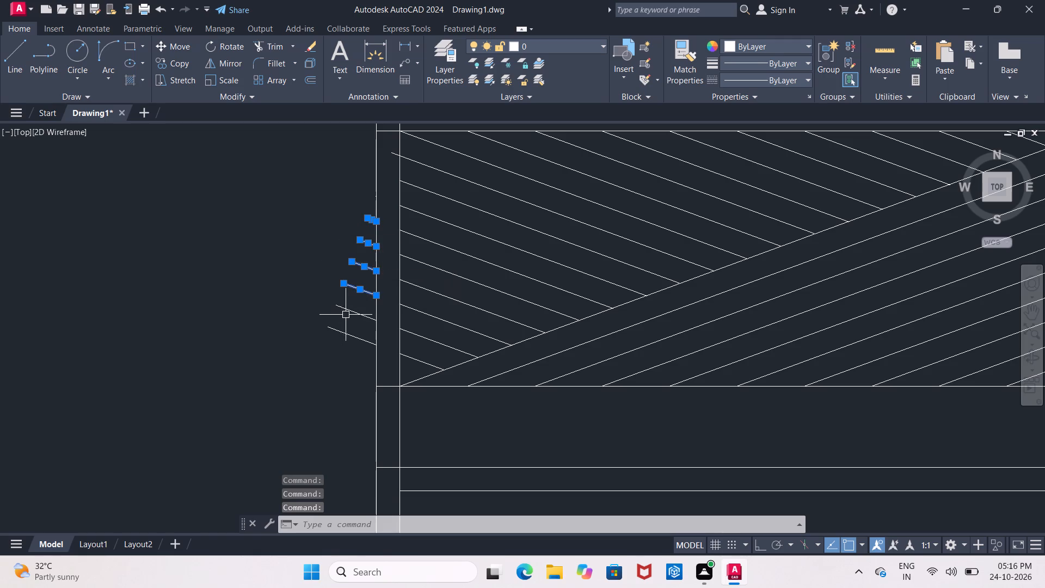
click(349, 311)
click(349, 329)
double_click(348, 330)
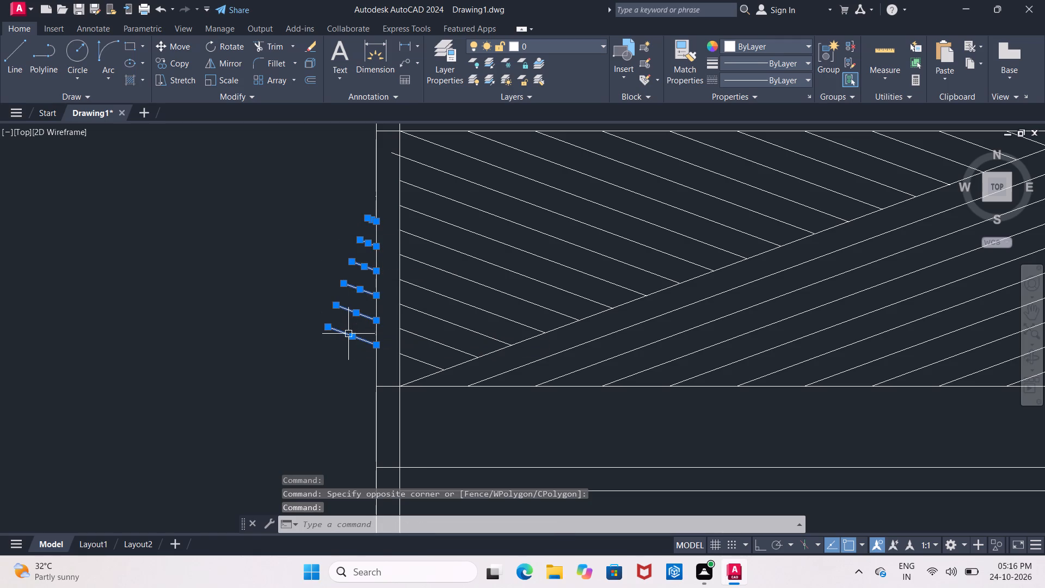
key(Delete)
Trim the upper opposite diagonal's short overhang past the railing's left inner vertical line.
middle_drag(350, 311, 319, 399)
text(TR)
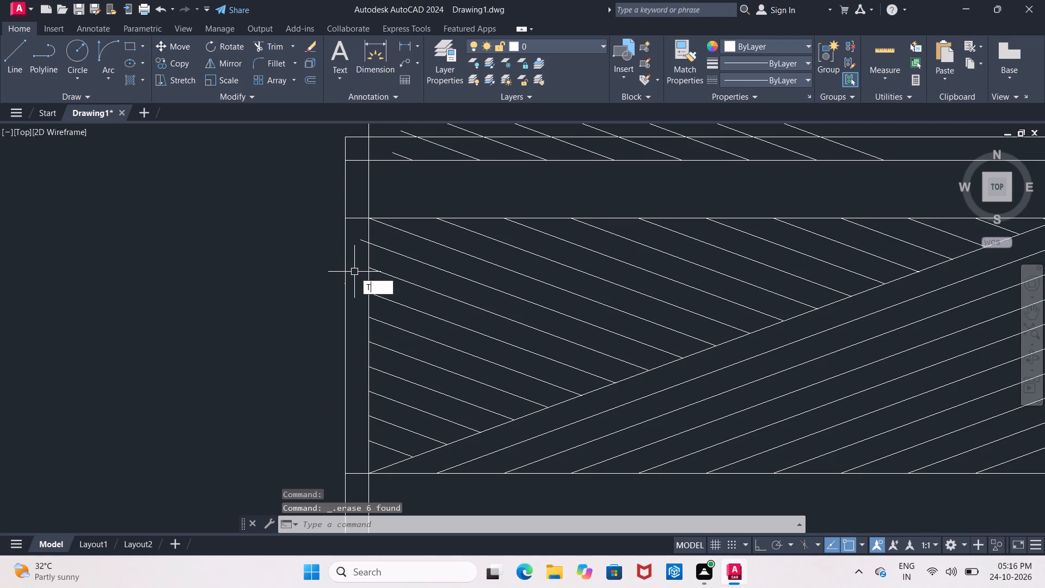
key(space)
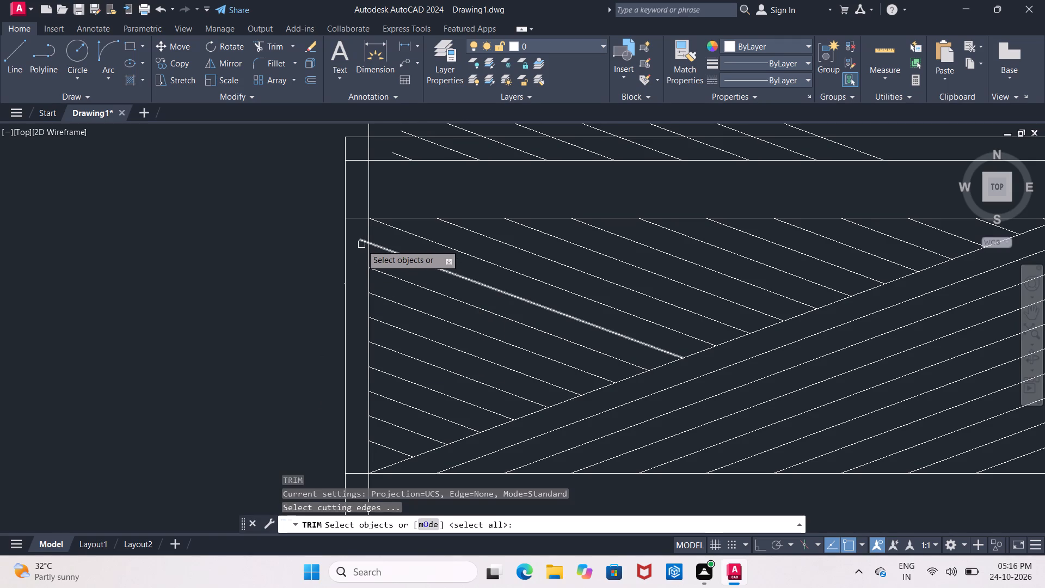
key(space)
click(361, 244)
middle_drag(361, 246, 355, 260)
scroll(355, 260, down, 1)
middle_drag(355, 260, 347, 277)
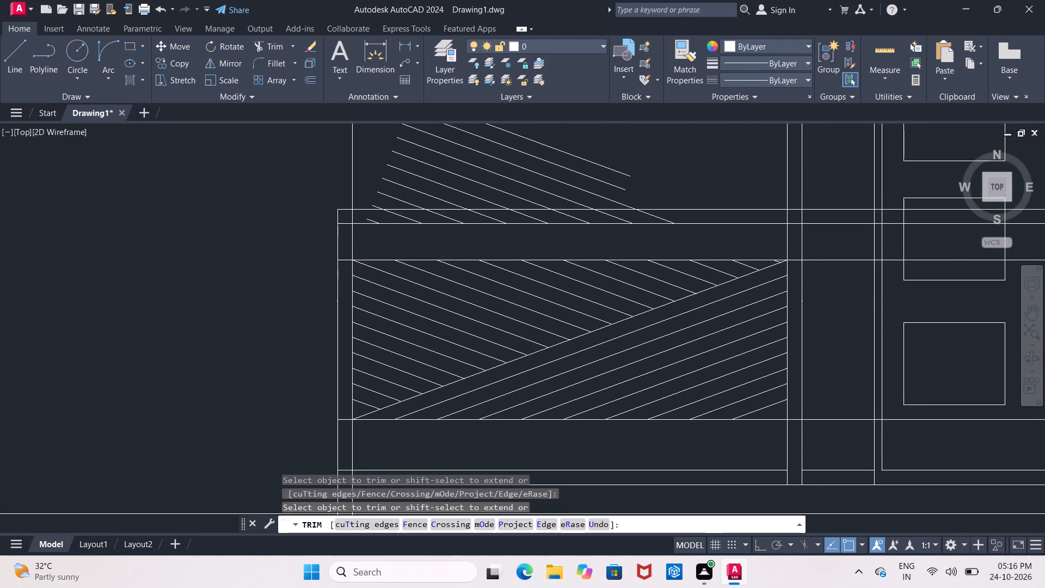
scroll(372, 219, up, 1)
key(Escape)
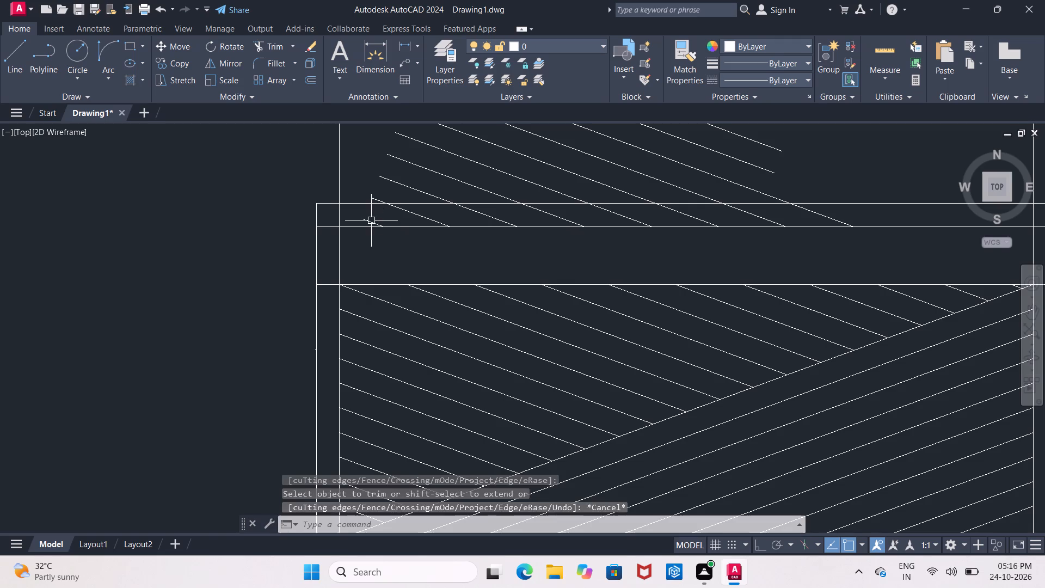
Select the leftover opposite-diagonal pieces above the door bay's railing infill for erasing.
click(371, 220)
click(407, 215)
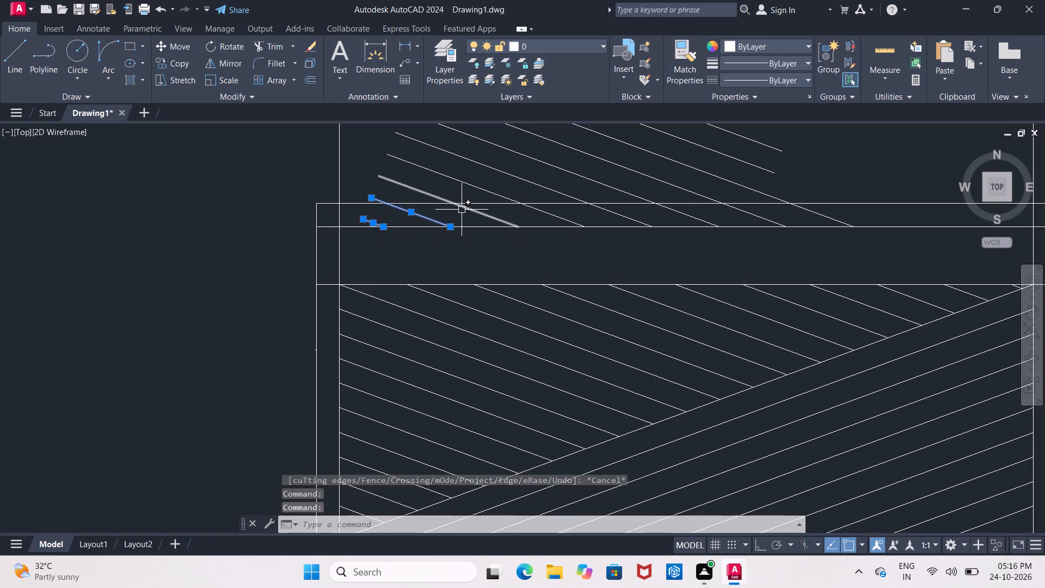
click(462, 210)
click(537, 210)
click(606, 209)
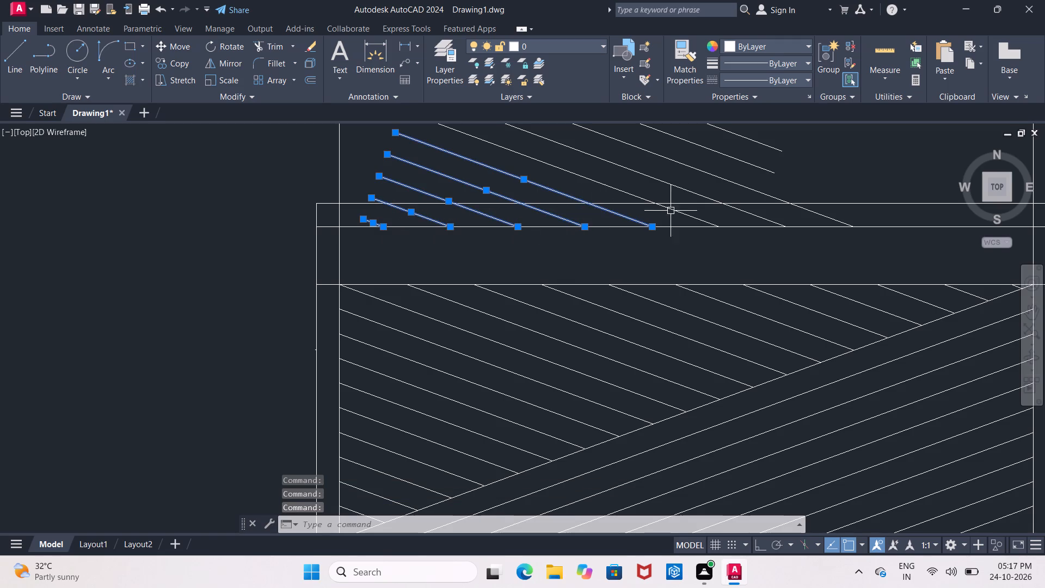
click(675, 210)
click(759, 217)
click(795, 209)
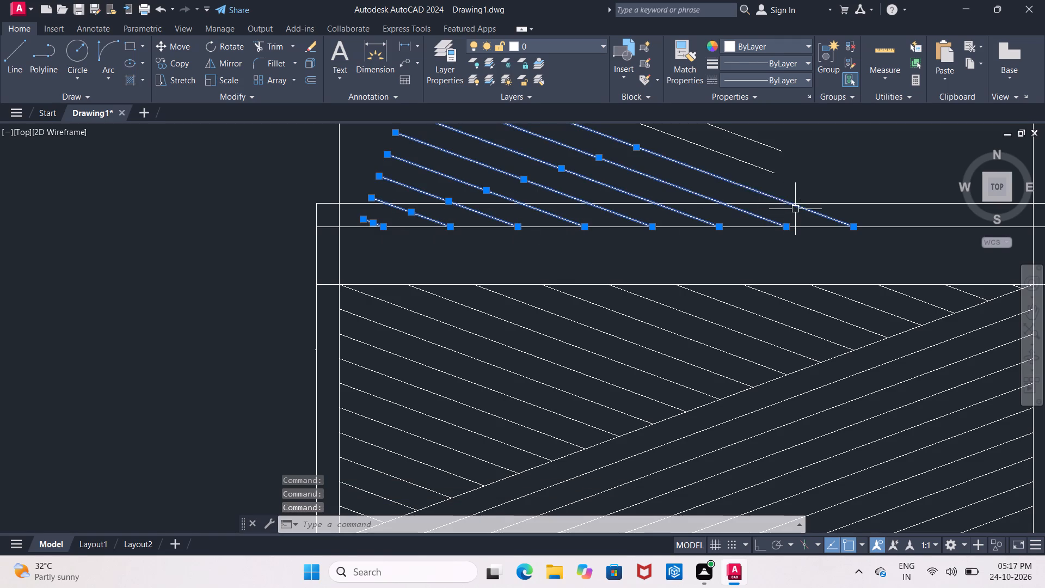
click(754, 173)
middle_drag(785, 169, 710, 255)
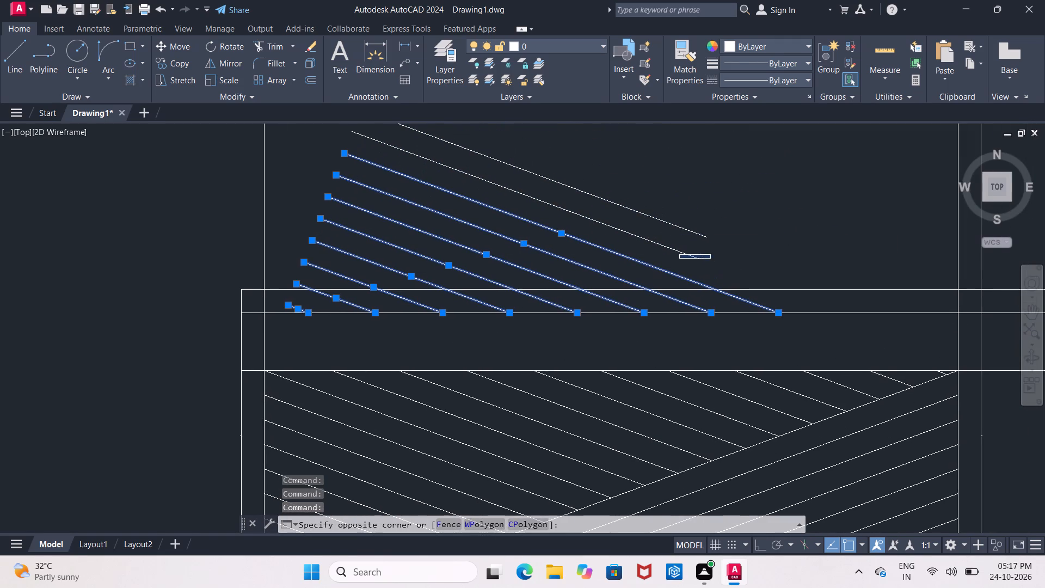
click(693, 198)
click(686, 226)
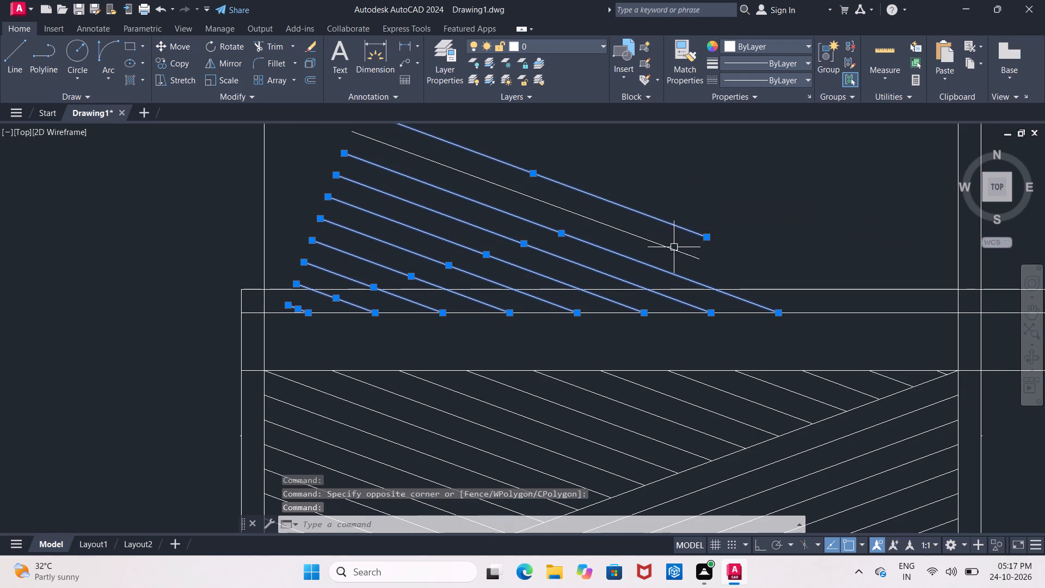
Delete the leftover slanted parallel lines above the diagonally lined wall panel.
click(673, 249)
key(Delete)
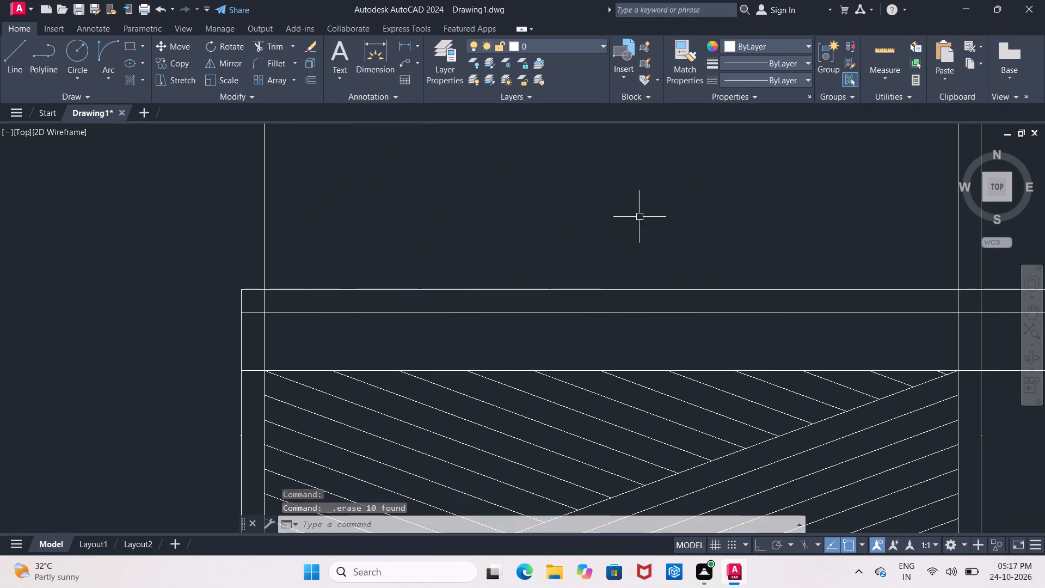
Draw two sloping lines, each about 3'-7 1/2" long, from the lower rail beside the door posts, meeting on the door's centreline at the upper rail.
scroll(643, 217, down, 3)
middle_drag(654, 217, 469, 213)
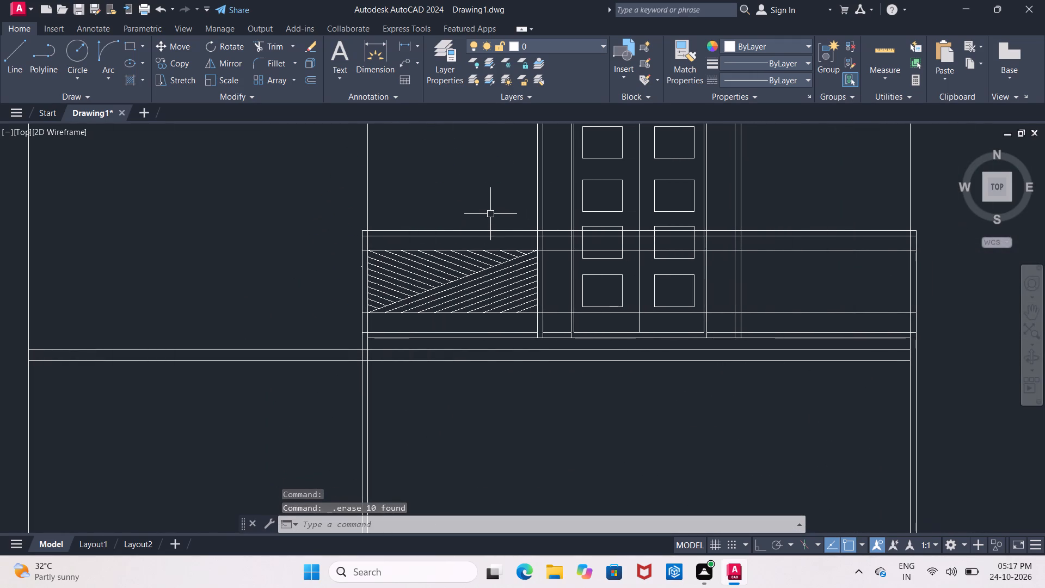
scroll(491, 214, up, 1)
middle_drag(579, 218, 442, 189)
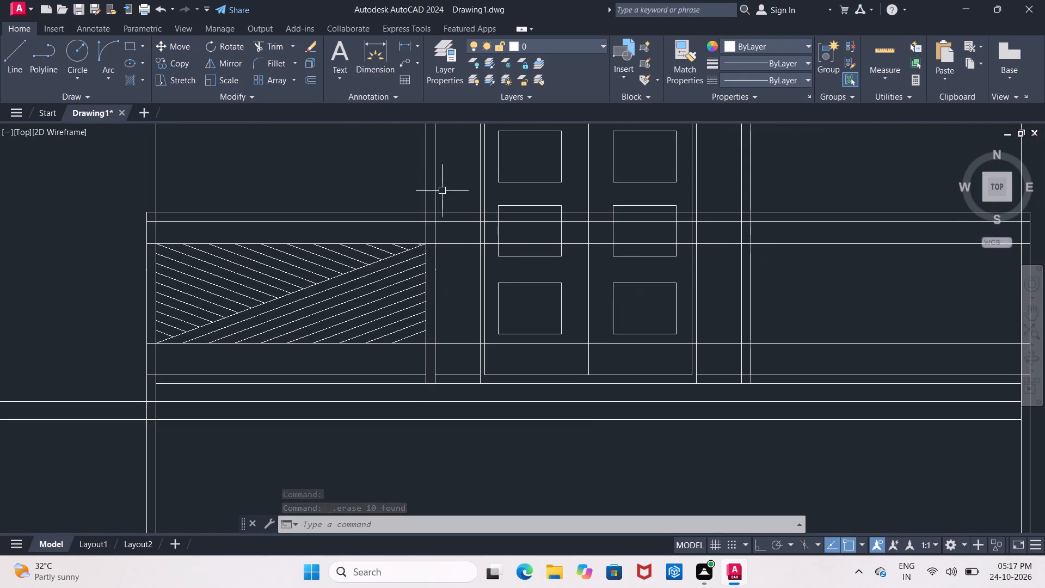
click(14, 52)
middle_drag(397, 188, 397, 198)
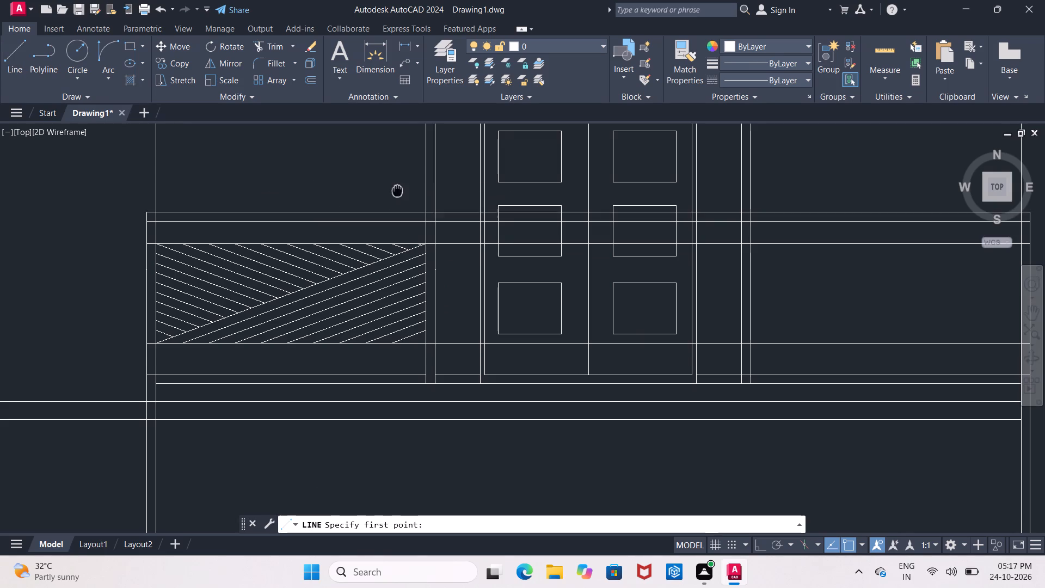
middle_drag(397, 198, 379, 222)
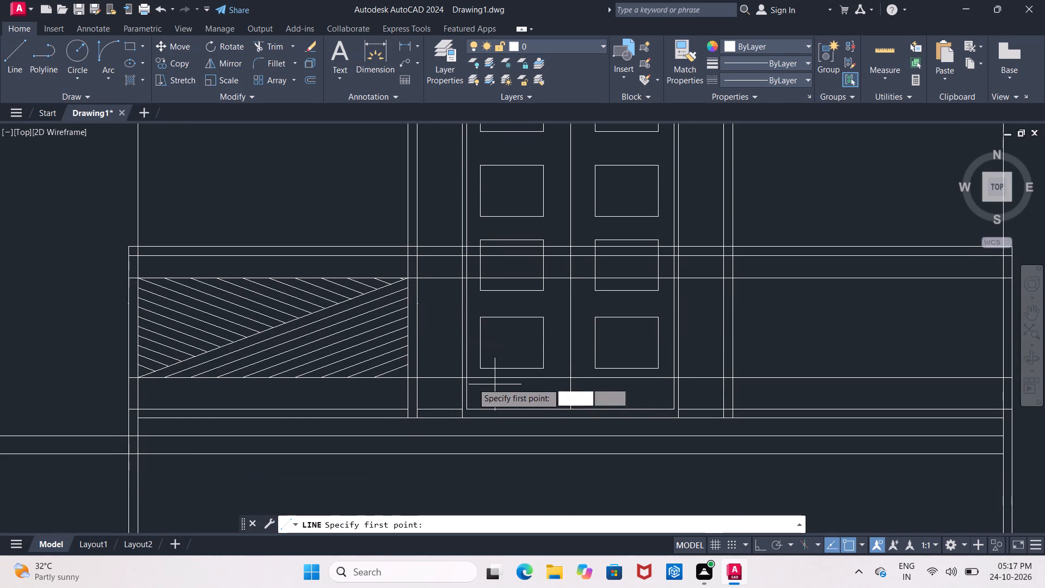
click(415, 377)
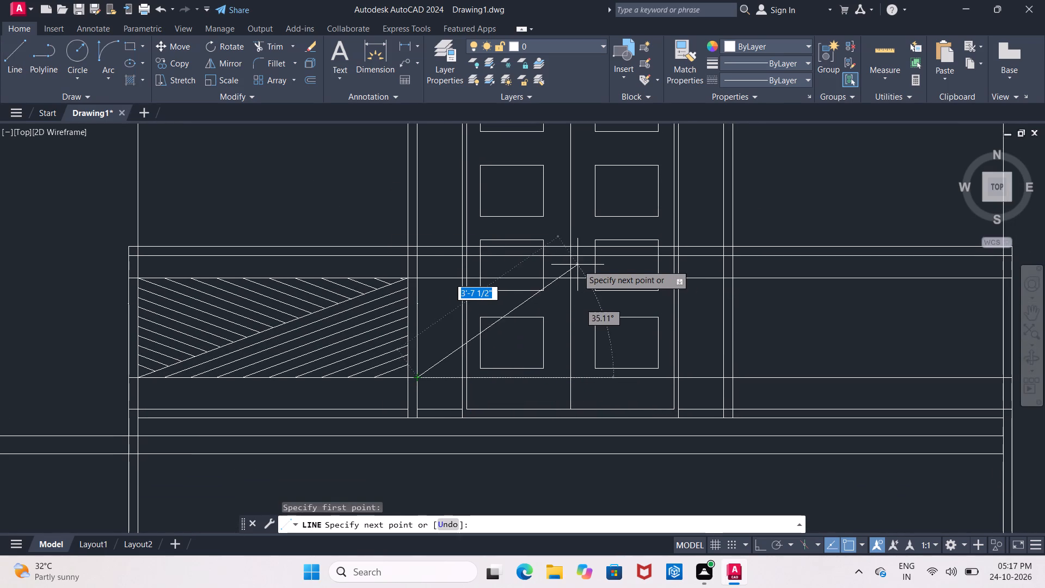
click(570, 258)
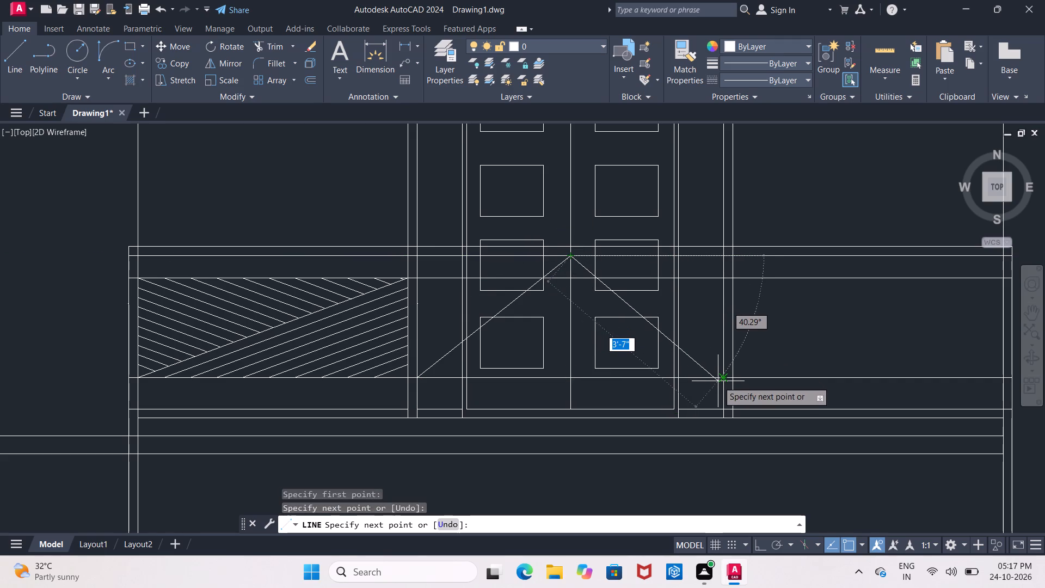
scroll(724, 382, up, 1)
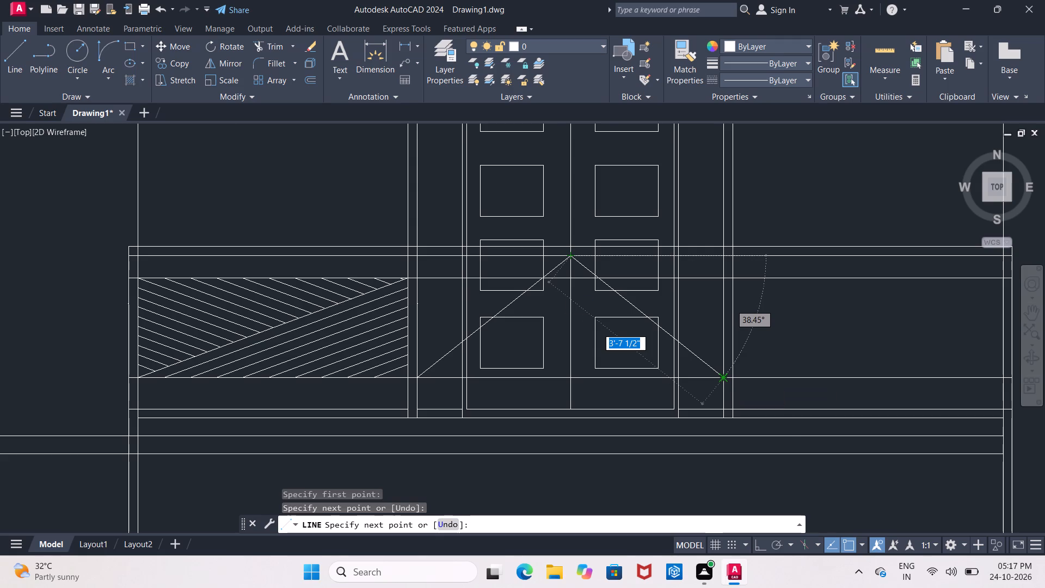
scroll(722, 382, up, 5)
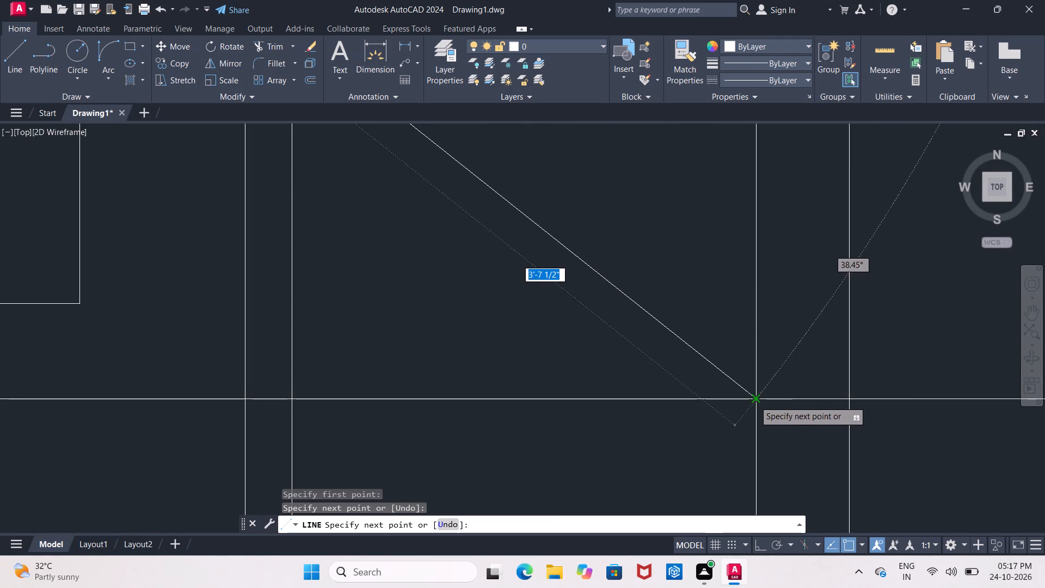
click(754, 401)
key(Escape)
Offset both sloping lines 2" inward, making two successive parallel copies on each side of the peak.
scroll(754, 401, down, 3)
scroll(678, 373, down, 1)
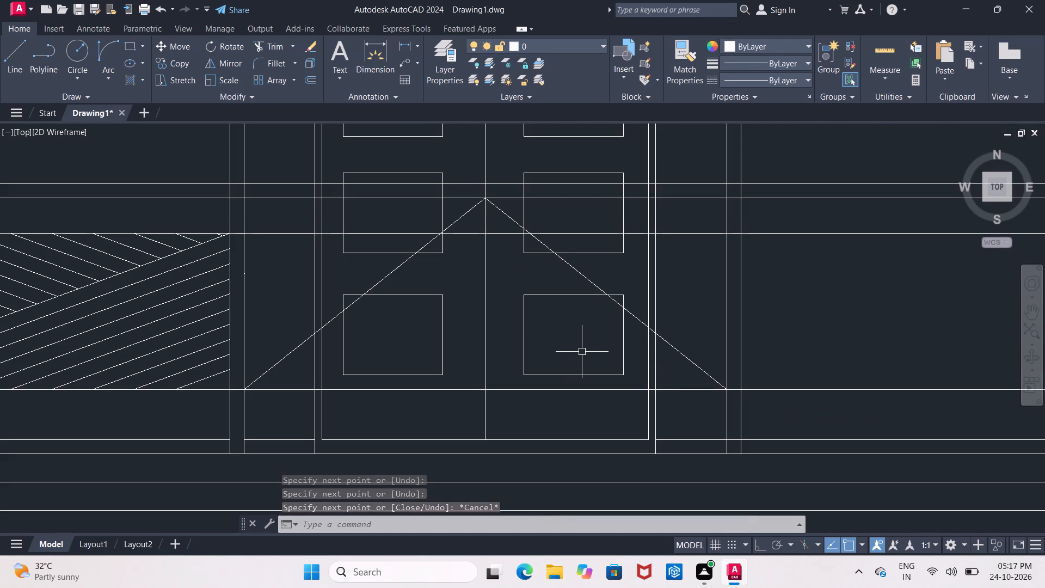
key(Escape)
key(o)
key(Return)
text(2")
key(Return)
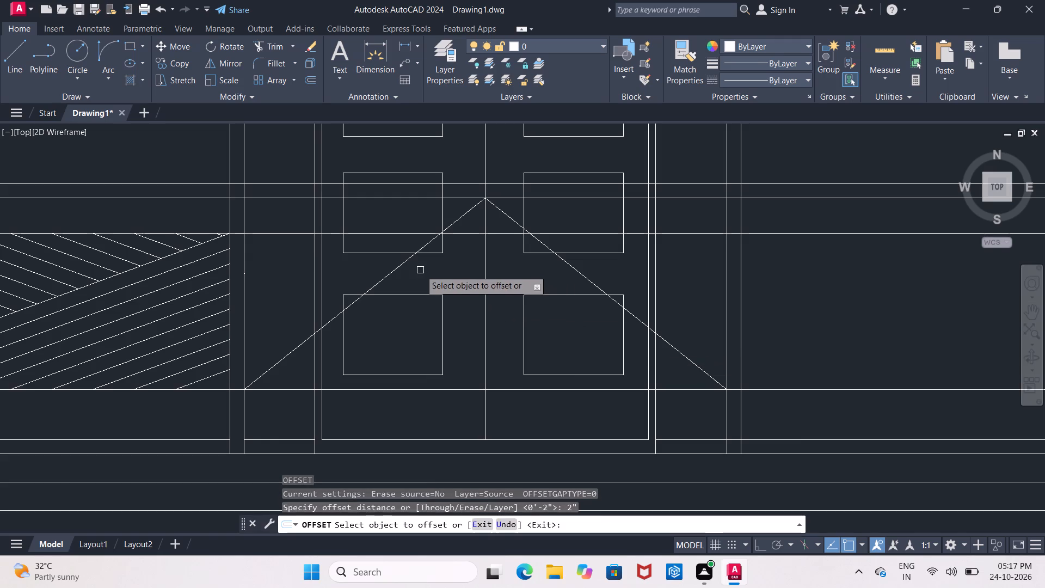
click(407, 264)
click(439, 277)
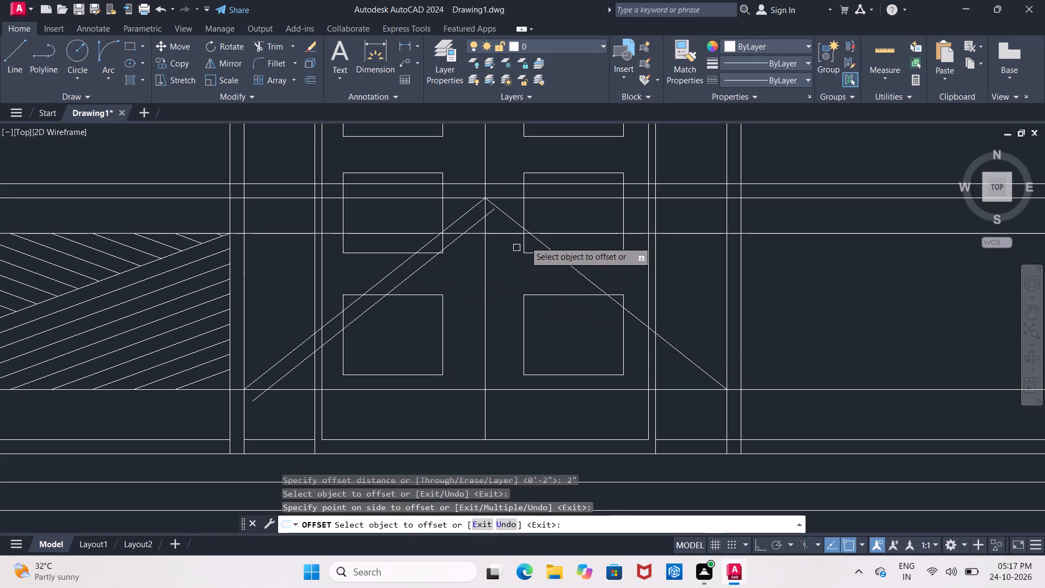
click(530, 234)
click(465, 273)
click(454, 242)
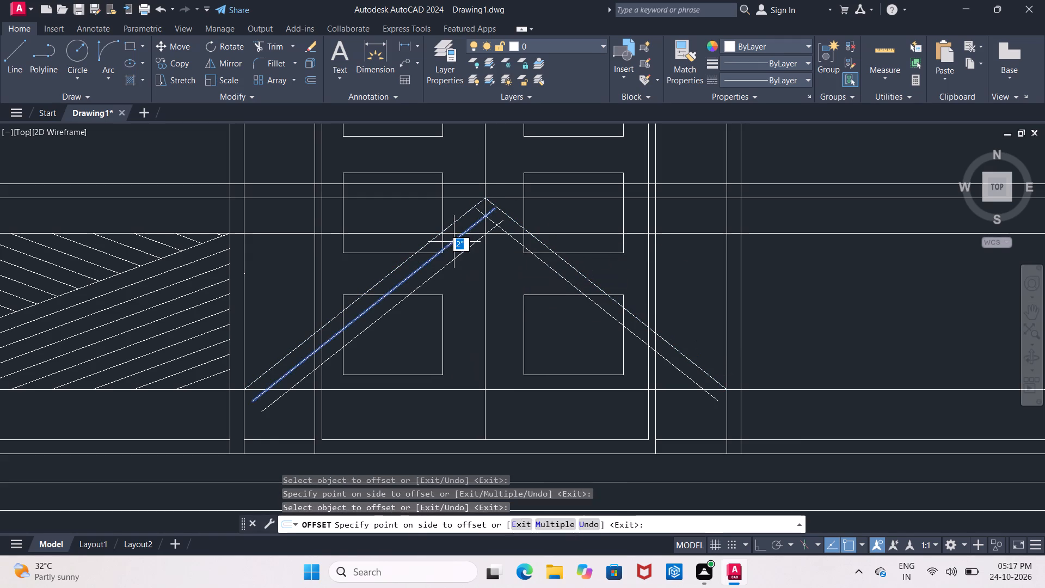
click(476, 268)
click(519, 245)
click(446, 290)
Add three more 2" inward offsets to each side of the peak, each from the innermost sloping line.
drag(445, 265, 447, 271)
click(477, 309)
click(521, 267)
click(477, 304)
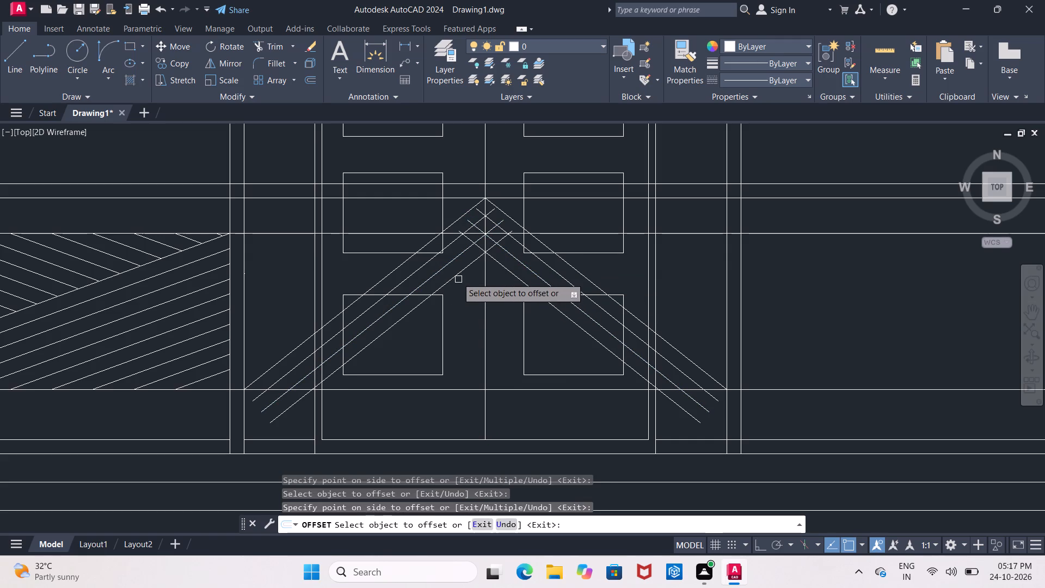
click(457, 277)
click(469, 326)
drag(516, 279, 514, 285)
click(463, 341)
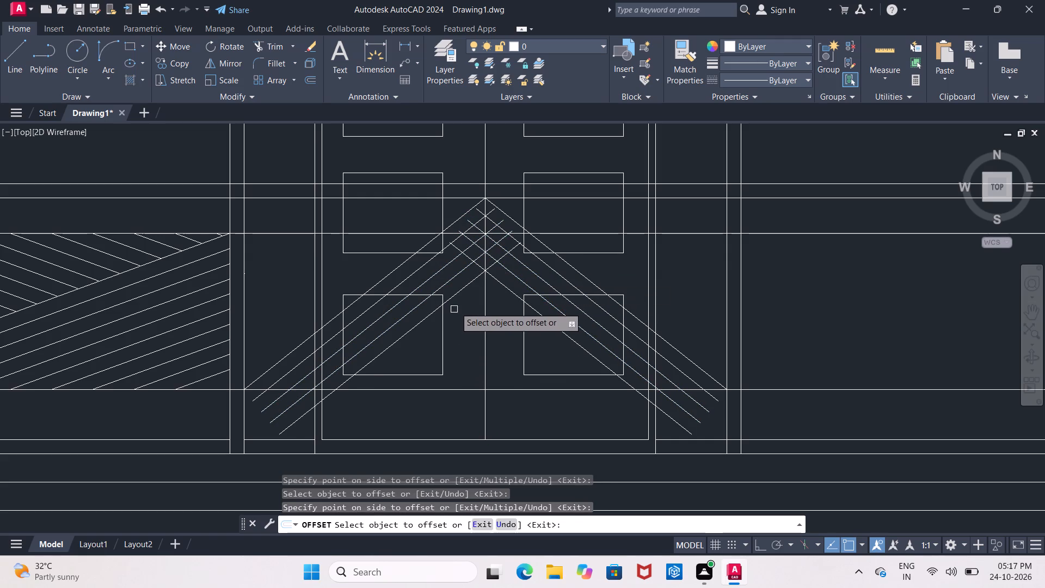
click(456, 295)
click(475, 359)
click(518, 300)
click(477, 360)
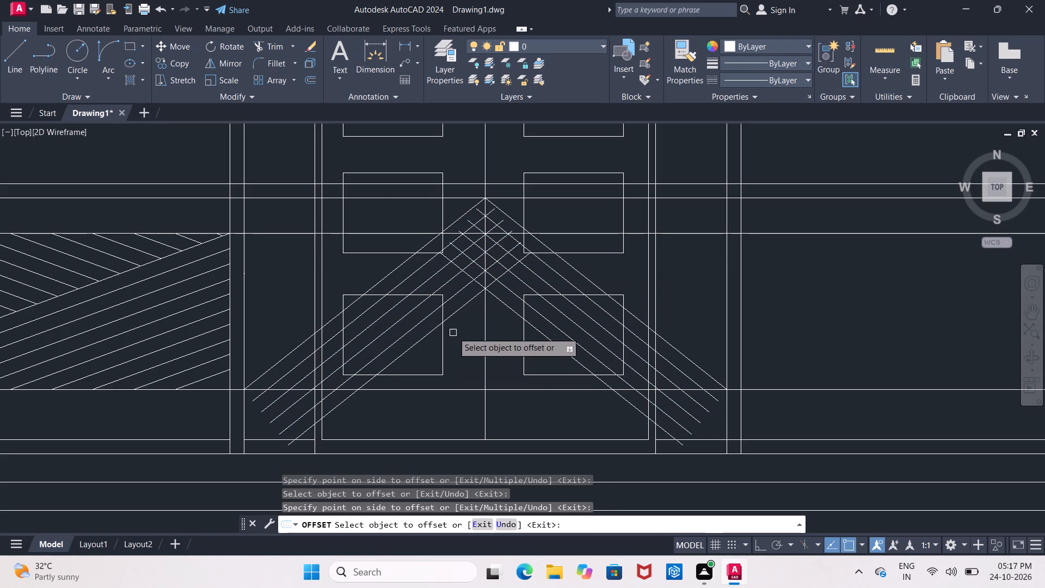
Continue the 2" inward offsets with another three parallel lines on each slope, down across the door's lowest panels.
click(458, 315)
click(465, 369)
click(512, 311)
click(429, 379)
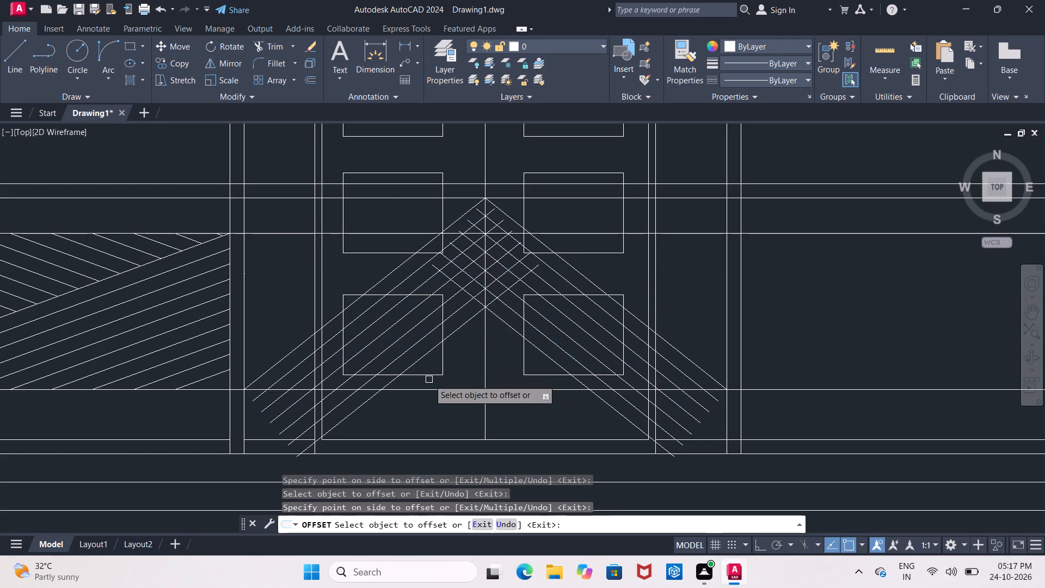
drag(462, 330, 469, 349)
click(473, 378)
drag(512, 327, 506, 334)
click(439, 391)
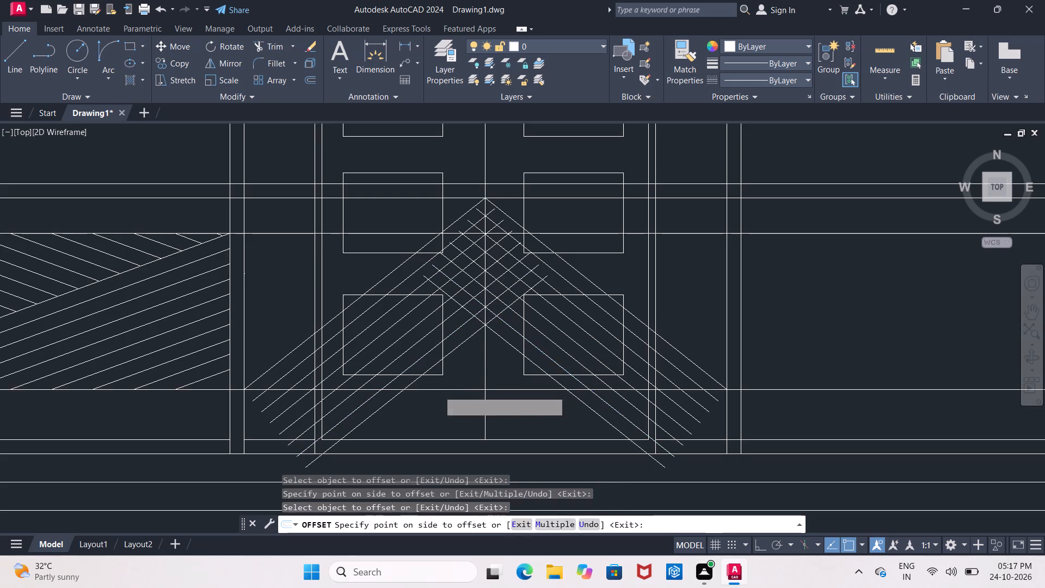
drag(465, 344, 470, 368)
click(472, 376)
click(472, 376)
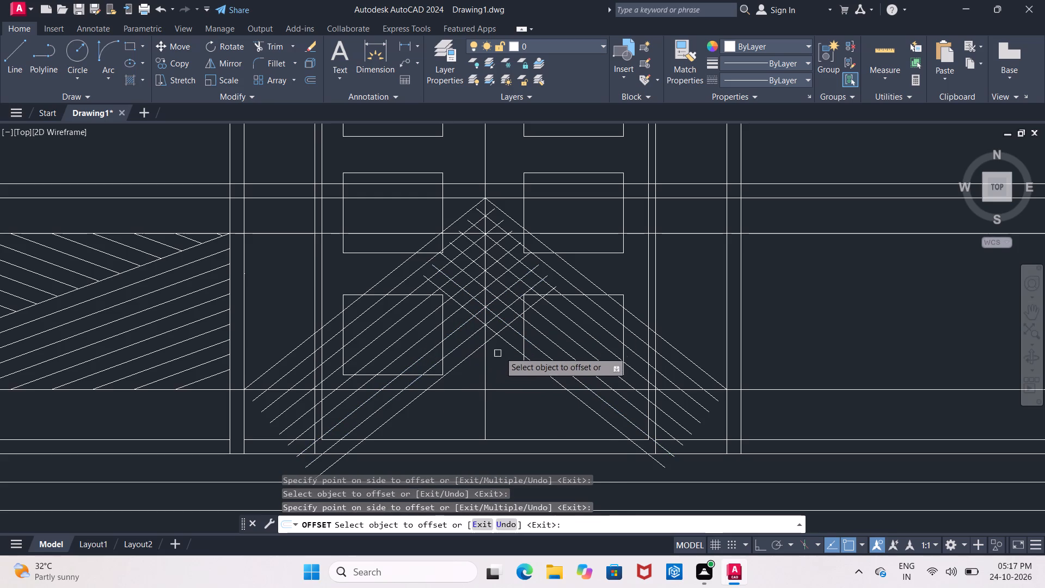
click(506, 346)
click(451, 390)
Offset the innermost sloping lines 2" inward two more times on each side, and finish the Offset command.
click(460, 366)
click(465, 381)
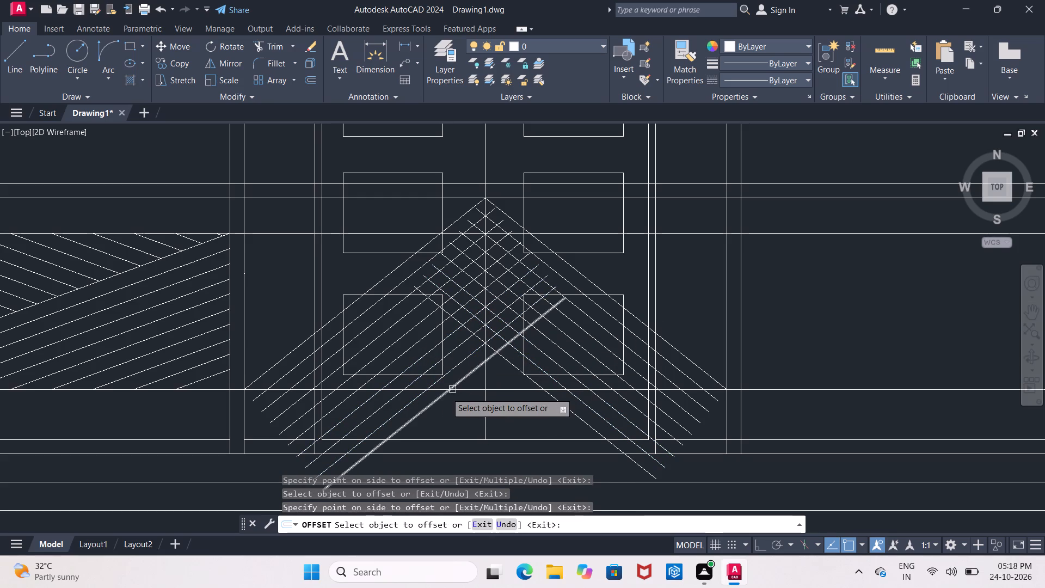
click(512, 369)
click(484, 384)
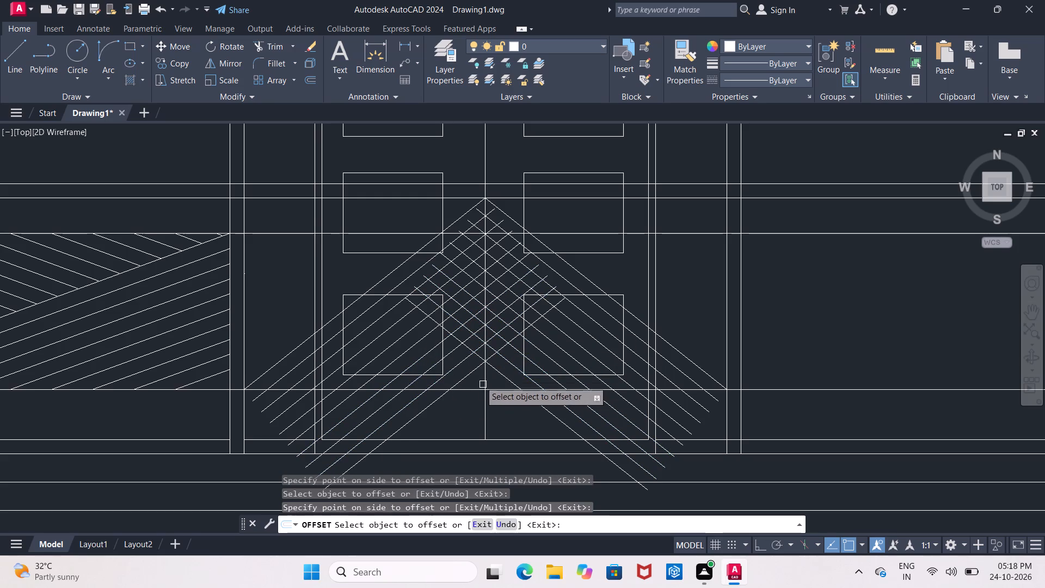
click(476, 373)
click(479, 387)
click(507, 382)
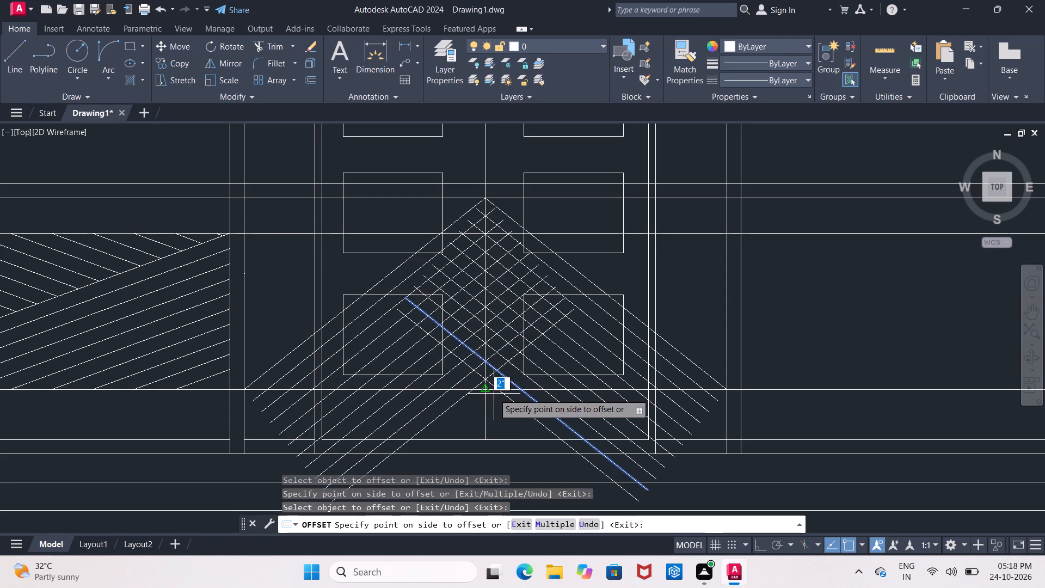
click(494, 394)
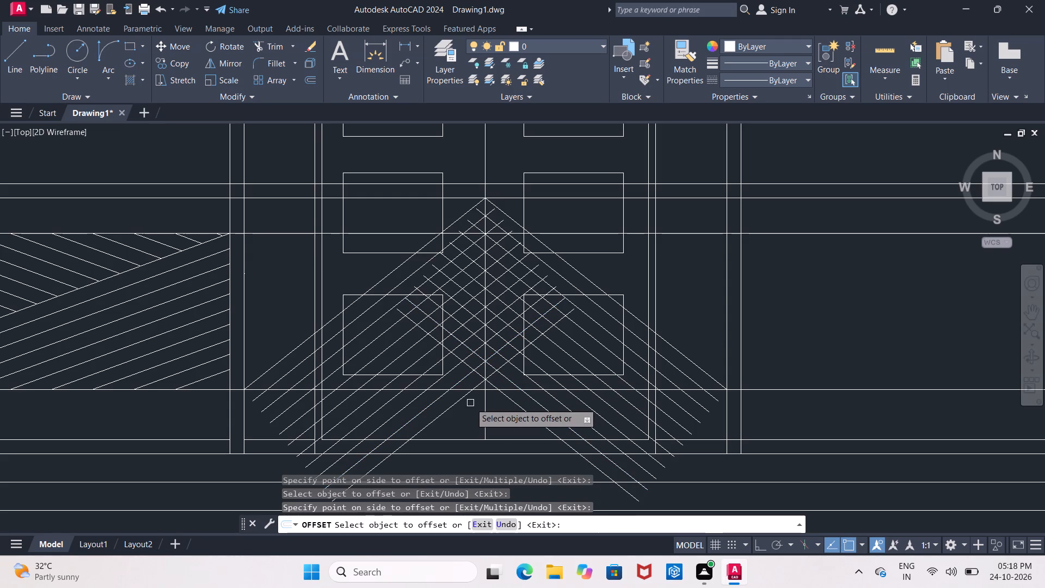
key(Escape)
Trim the upper-left ends of the first right-slope offset lines that overhang the outermost left-slope offset line near the apex.
text(TR)
key(space)
key(space)
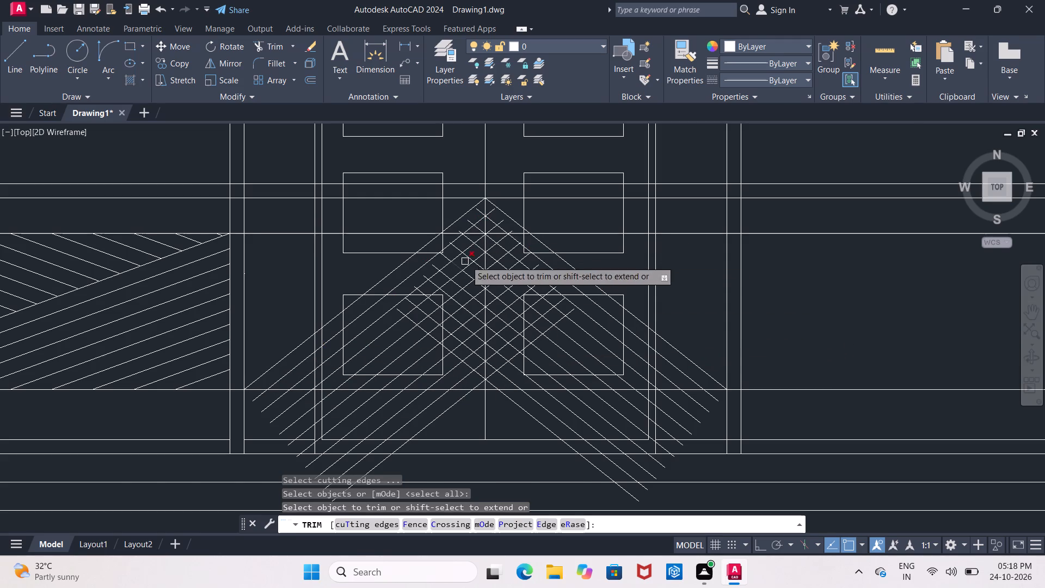
scroll(447, 236, up, 4)
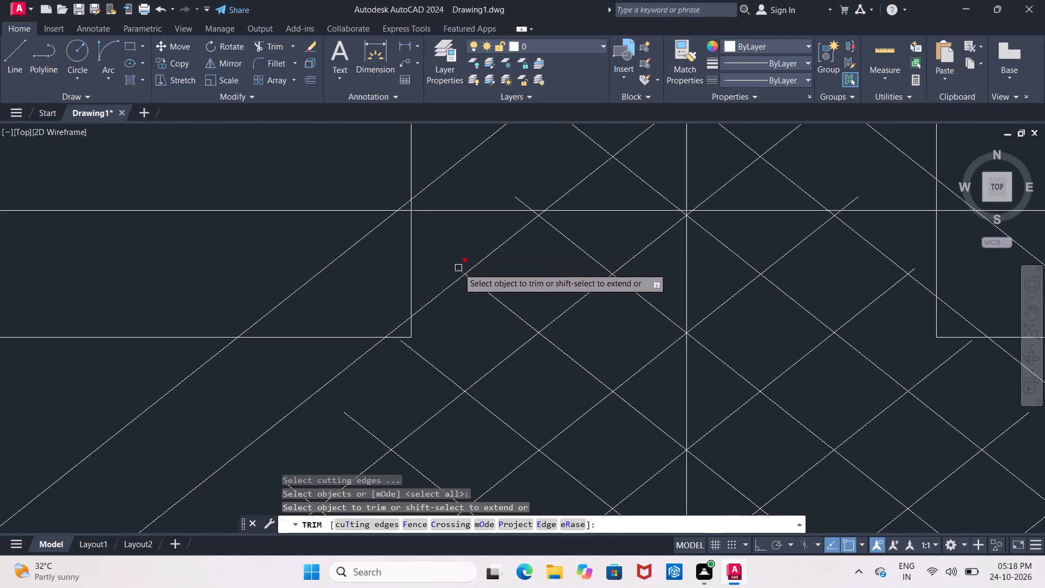
click(458, 268)
click(519, 197)
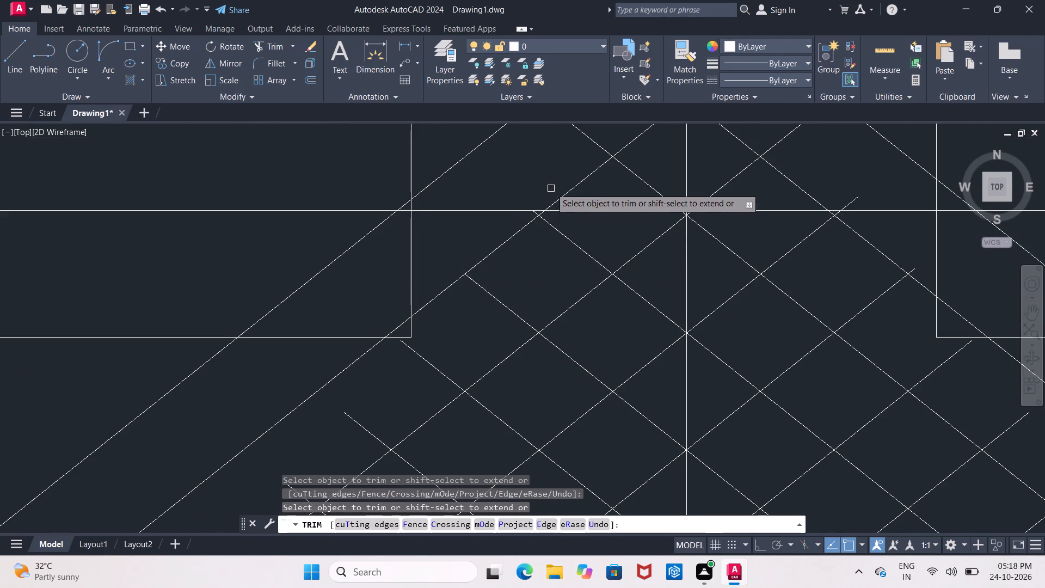
middle_drag(551, 188, 494, 309)
drag(537, 259, 537, 264)
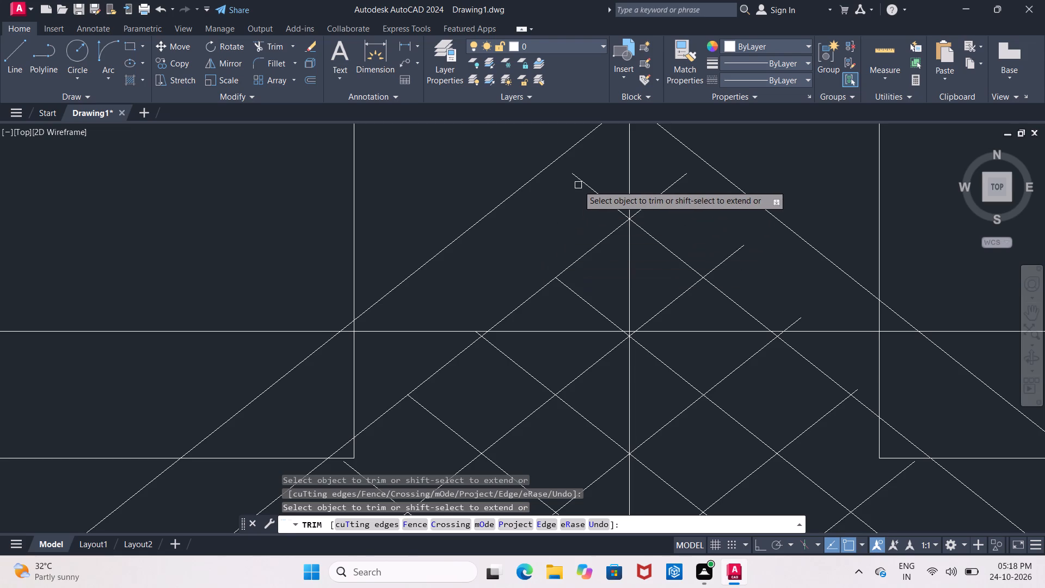
click(588, 193)
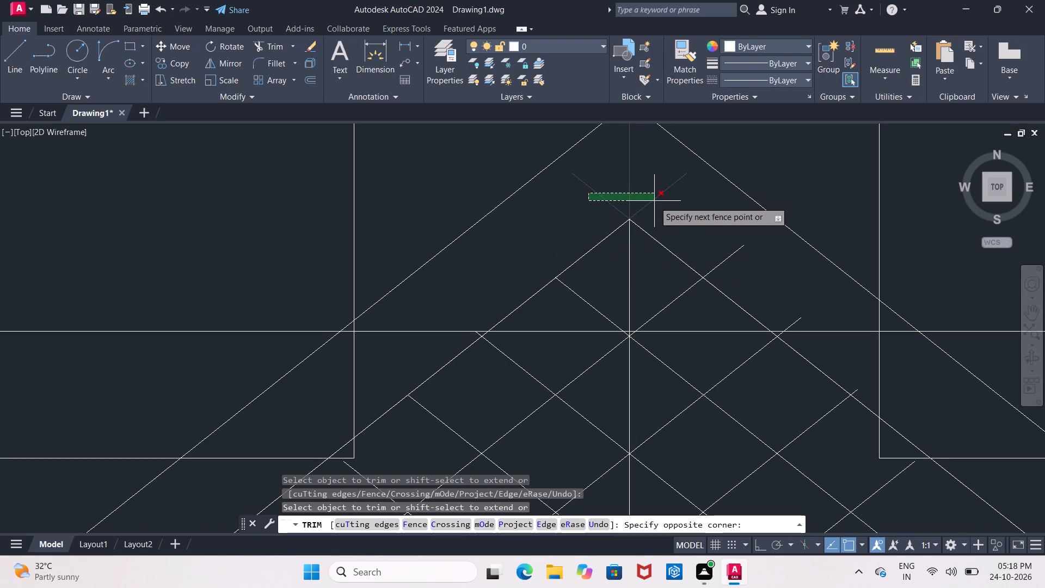
click(599, 212)
Examine the remaining crossings of the offset sloping lines around the apex and lower ends, and exit Trim.
scroll(599, 212, down, 1)
middle_drag(599, 212, 611, 139)
scroll(611, 139, down, 4)
middle_drag(616, 192, 579, 298)
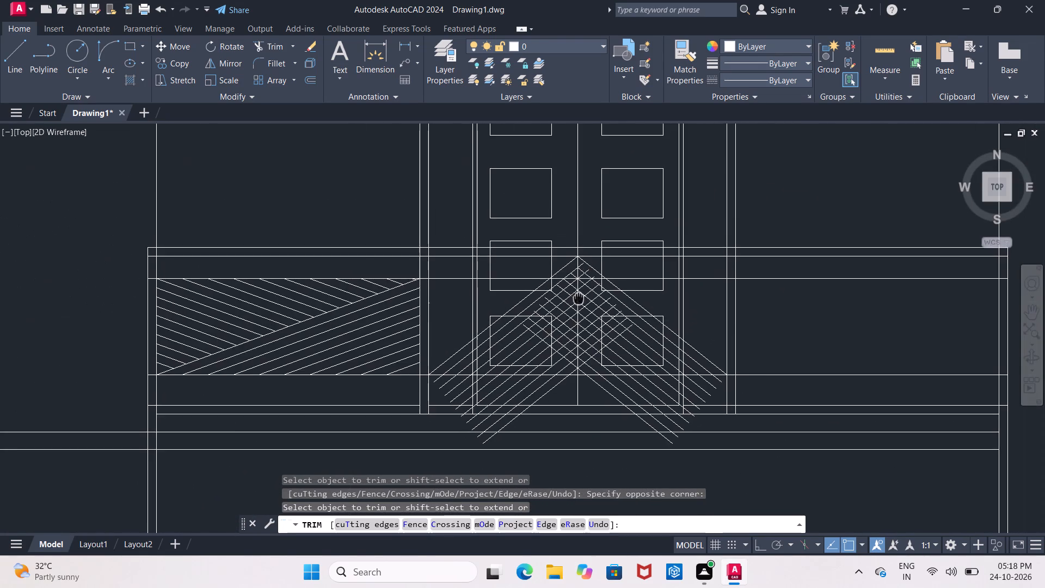
middle_drag(579, 298, 578, 299)
scroll(560, 275, up, 2)
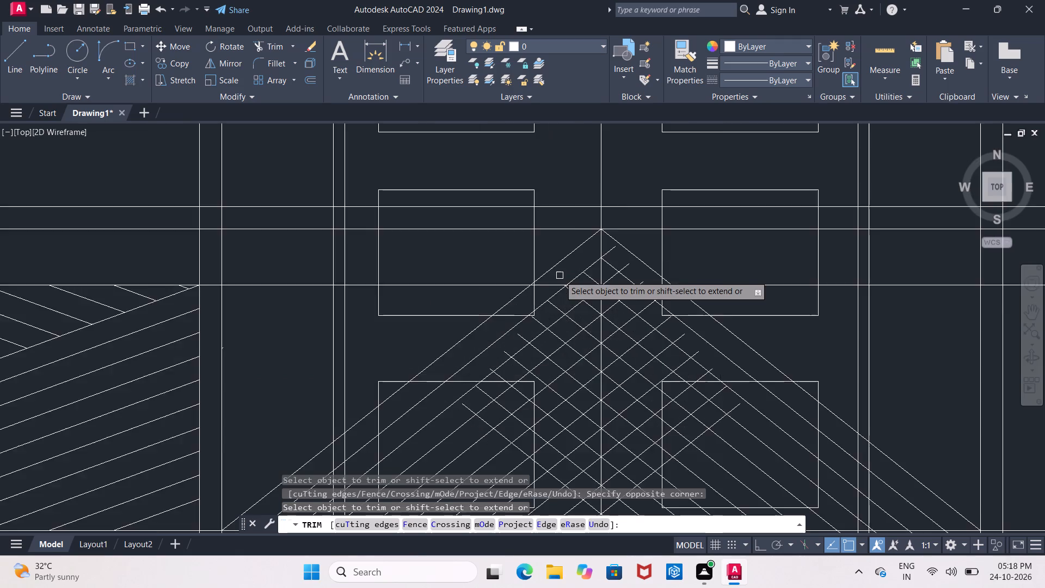
scroll(560, 275, up, 2)
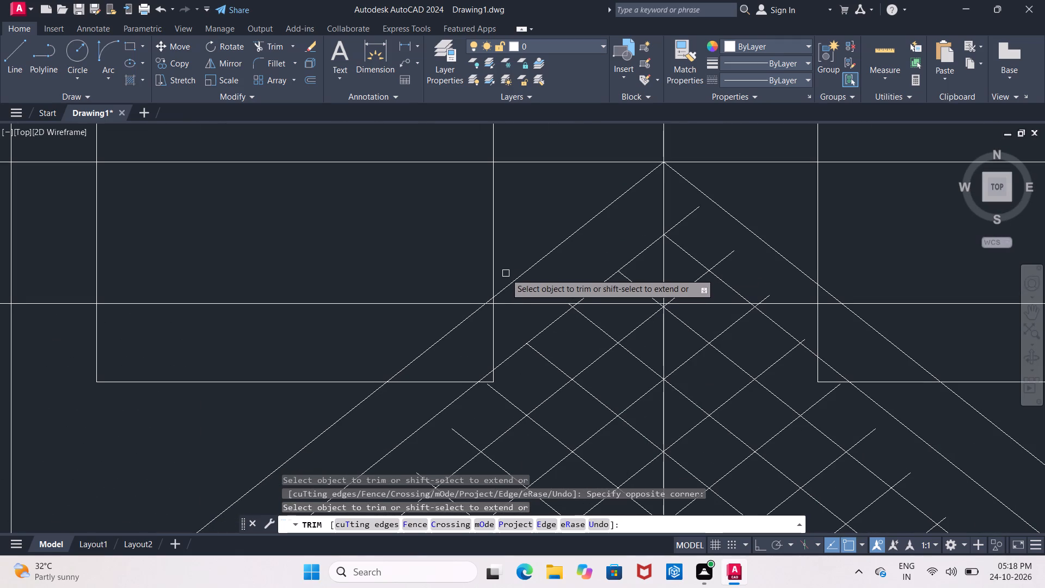
scroll(517, 284, down, 1)
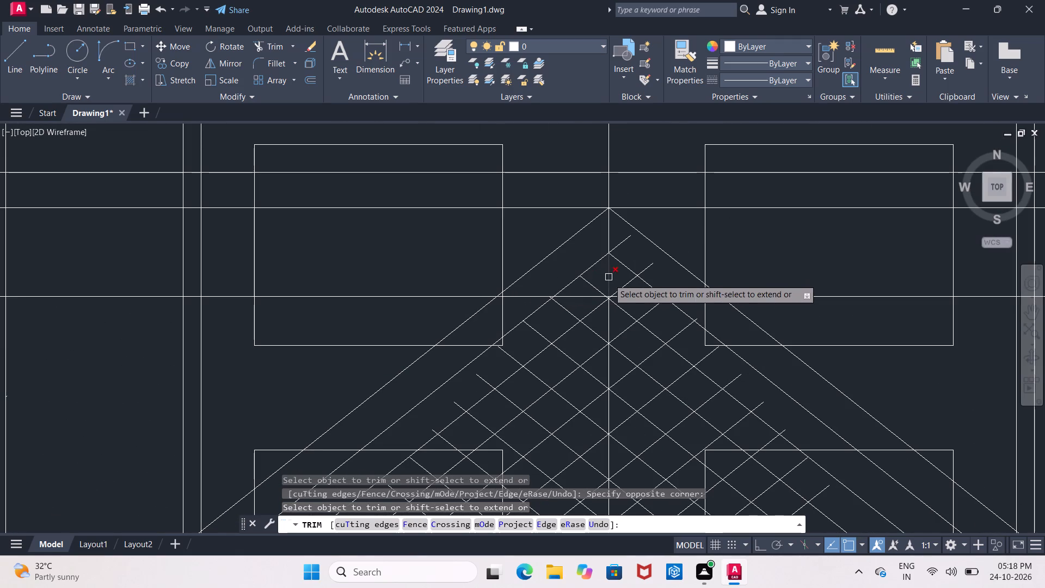
middle_drag(568, 308, 588, 229)
scroll(588, 233, down, 2)
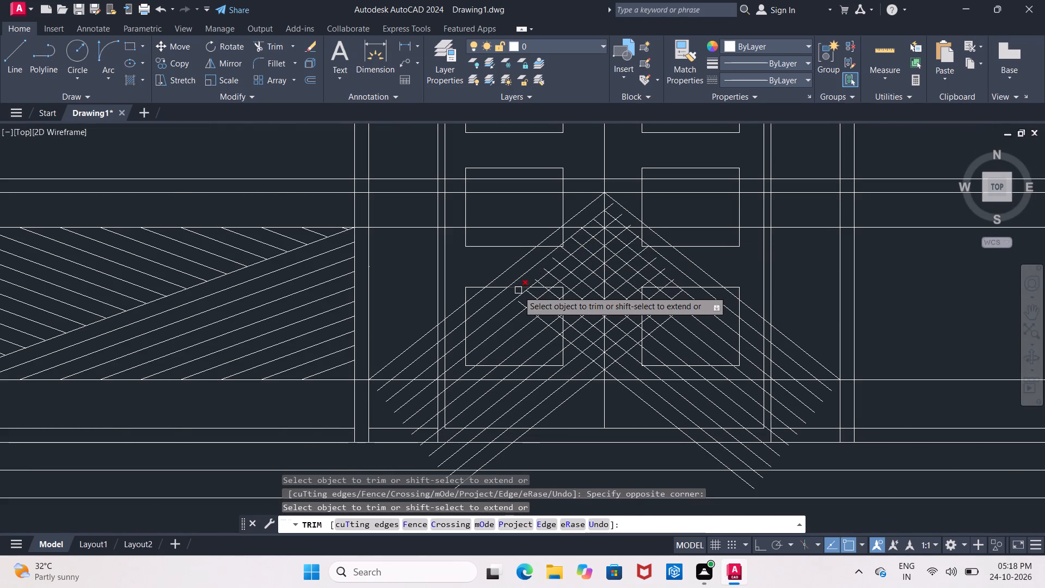
scroll(518, 291, up, 1)
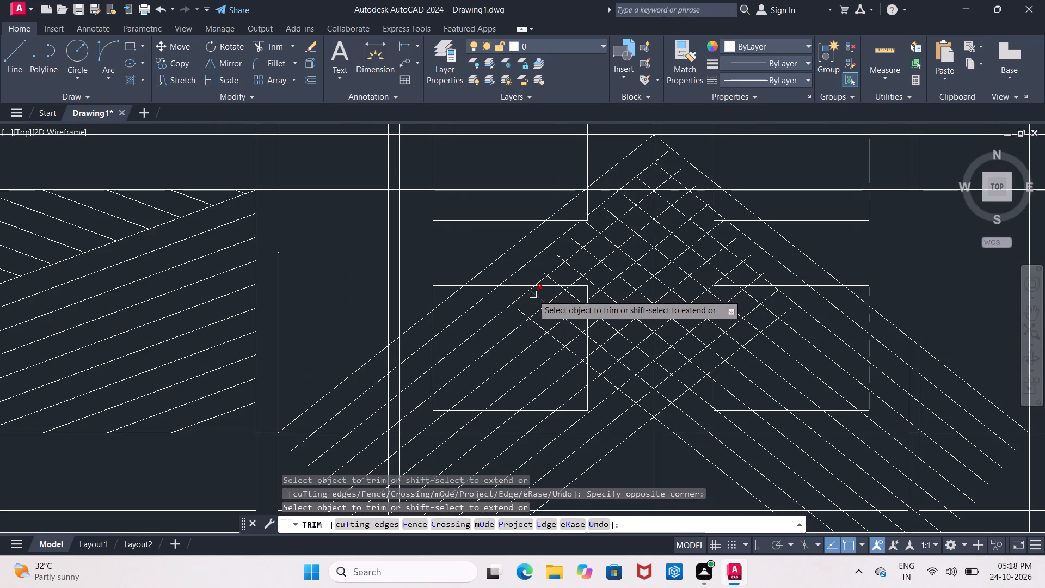
key(Escape)
Leave Trim and erase the two outermost sloping lines on each side of the apex.
click(550, 240)
click(506, 237)
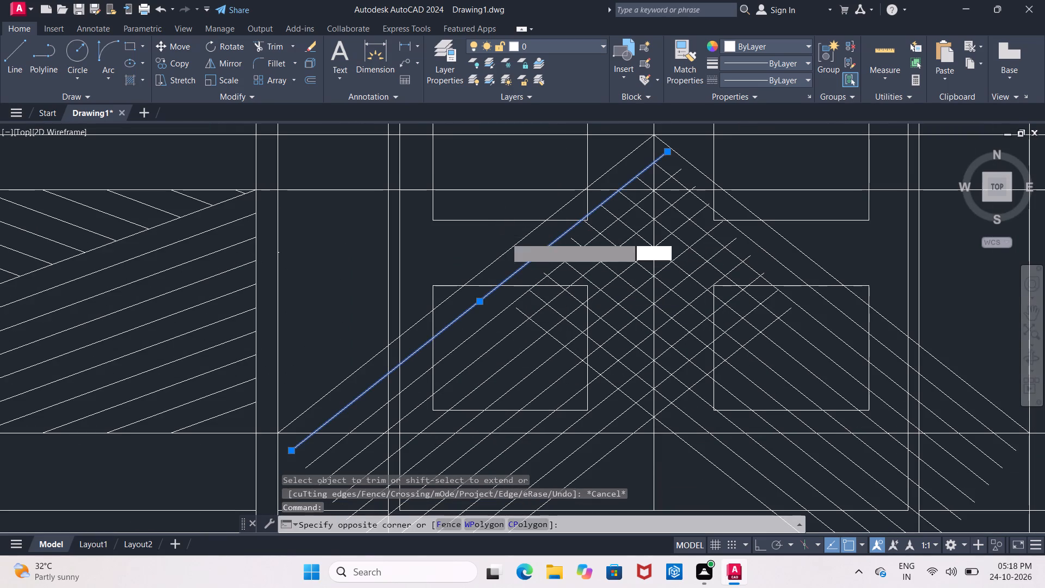
click(526, 239)
click(526, 239)
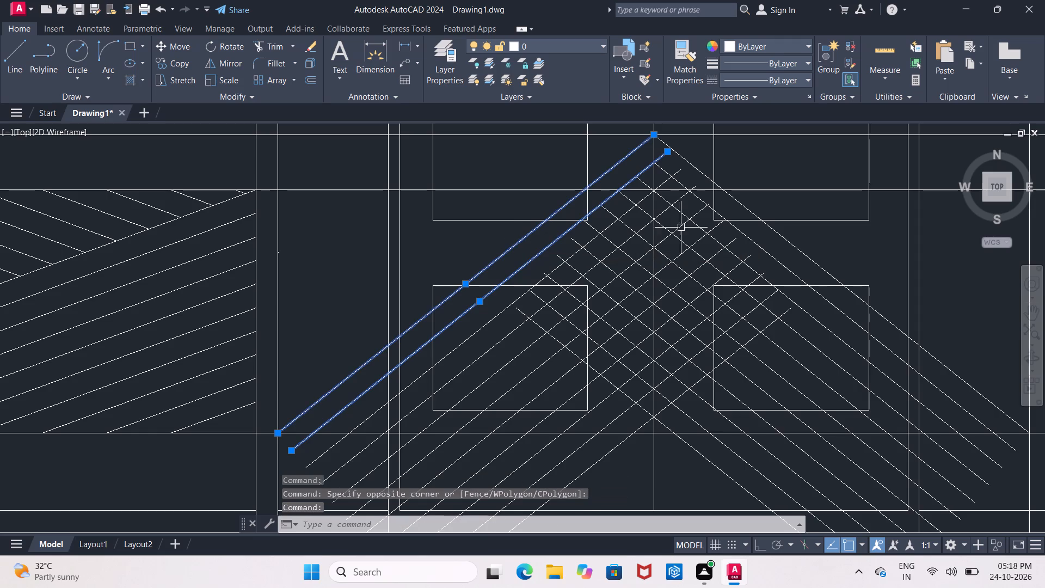
click(761, 248)
click(788, 244)
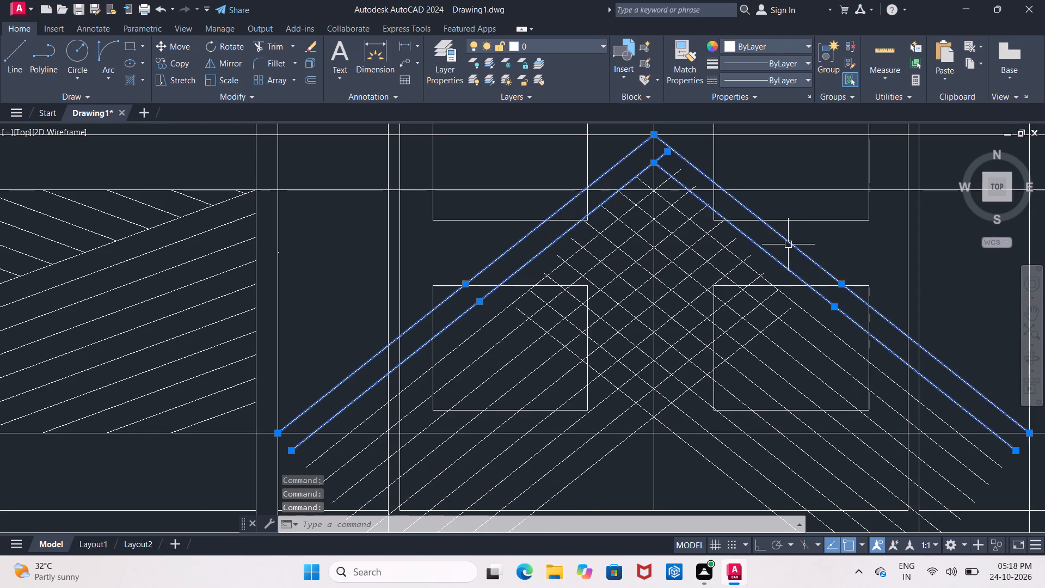
key(Delete)
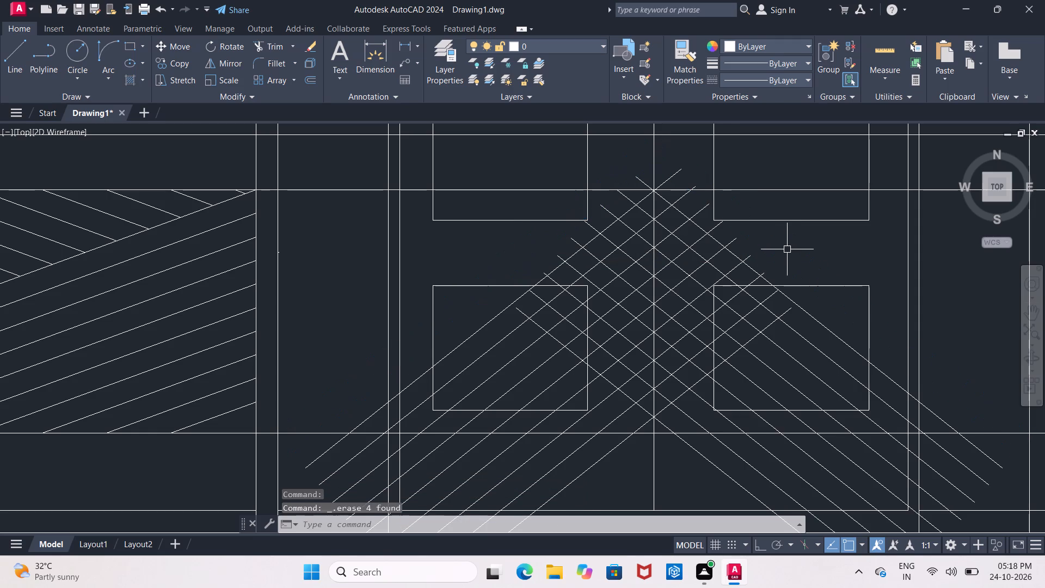
Trim the line ends crossing above the new apex and those overhanging the outermost right-hand slope.
text(TR)
key(space)
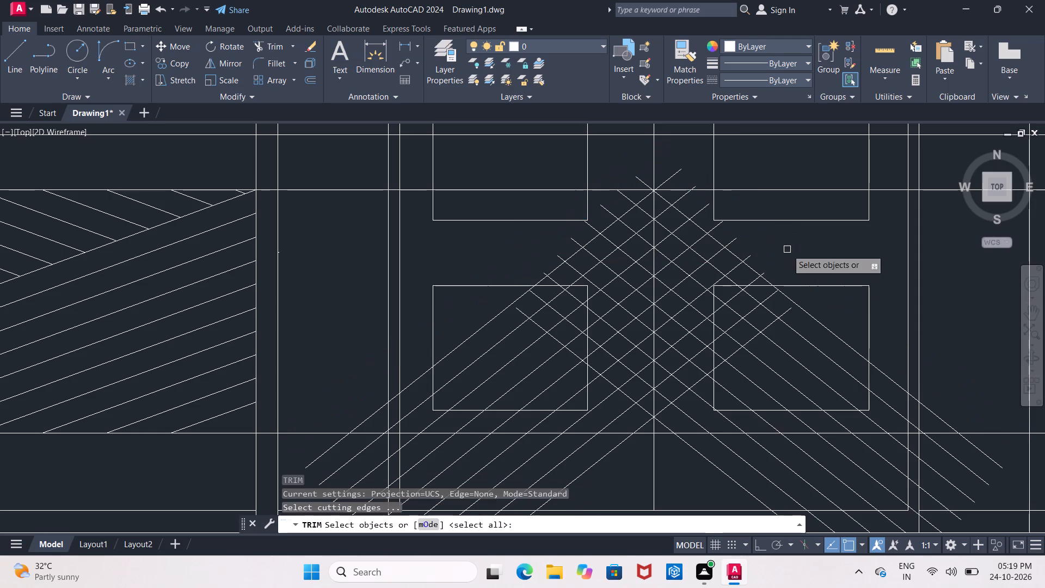
key(space)
click(645, 184)
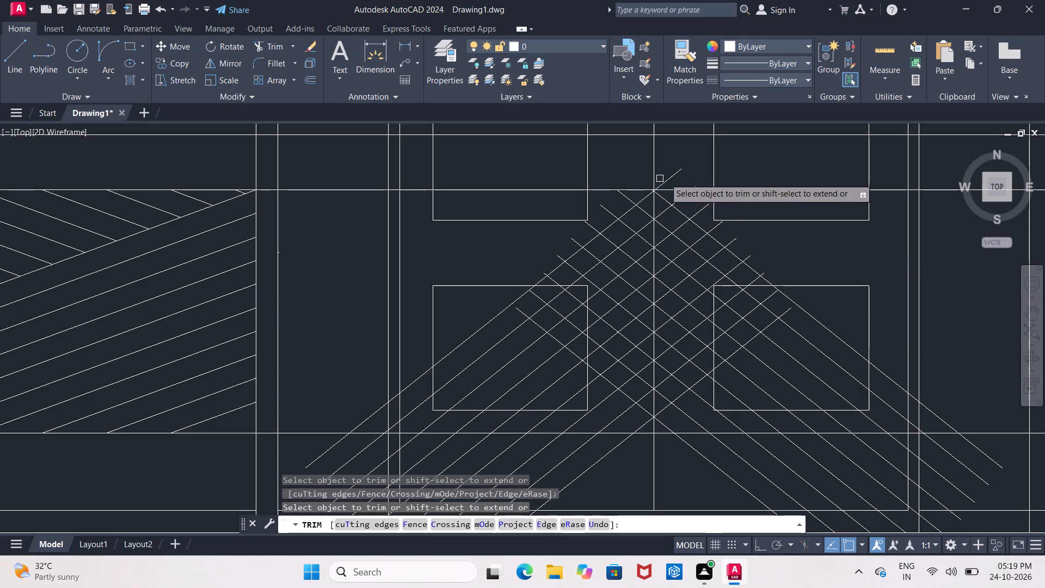
click(669, 179)
click(681, 197)
click(700, 210)
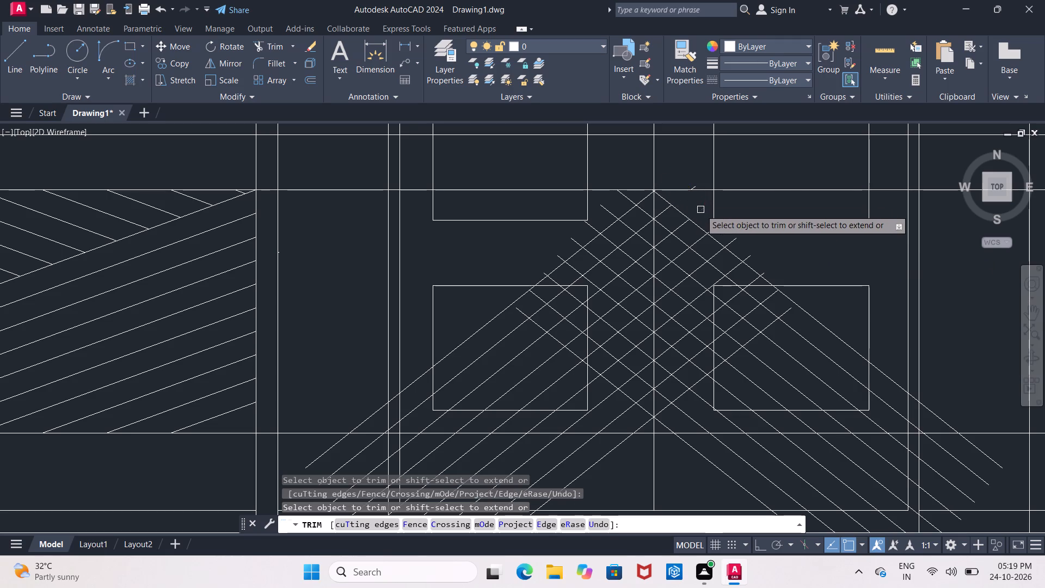
click(712, 229)
click(728, 239)
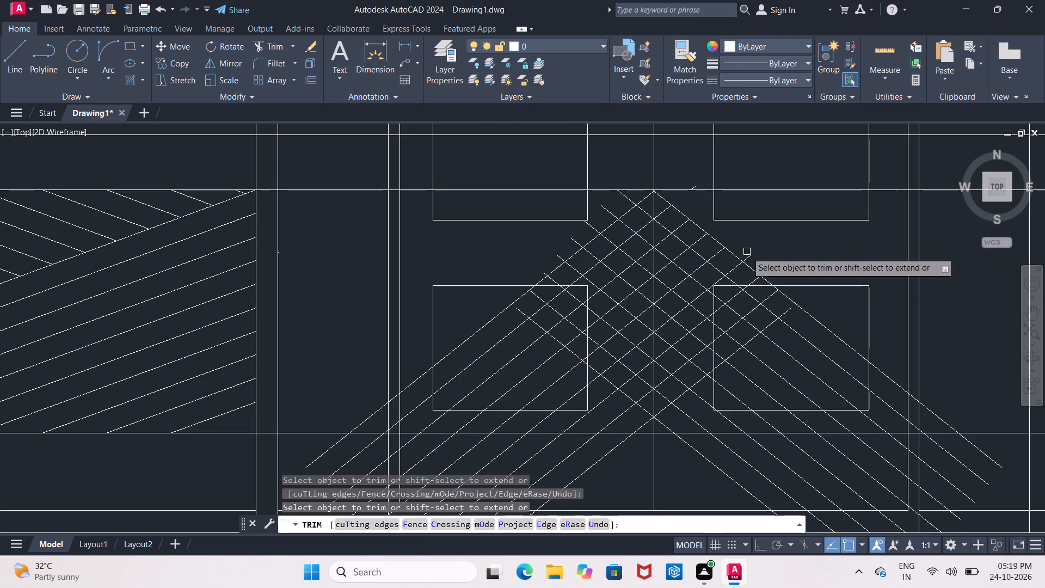
click(749, 256)
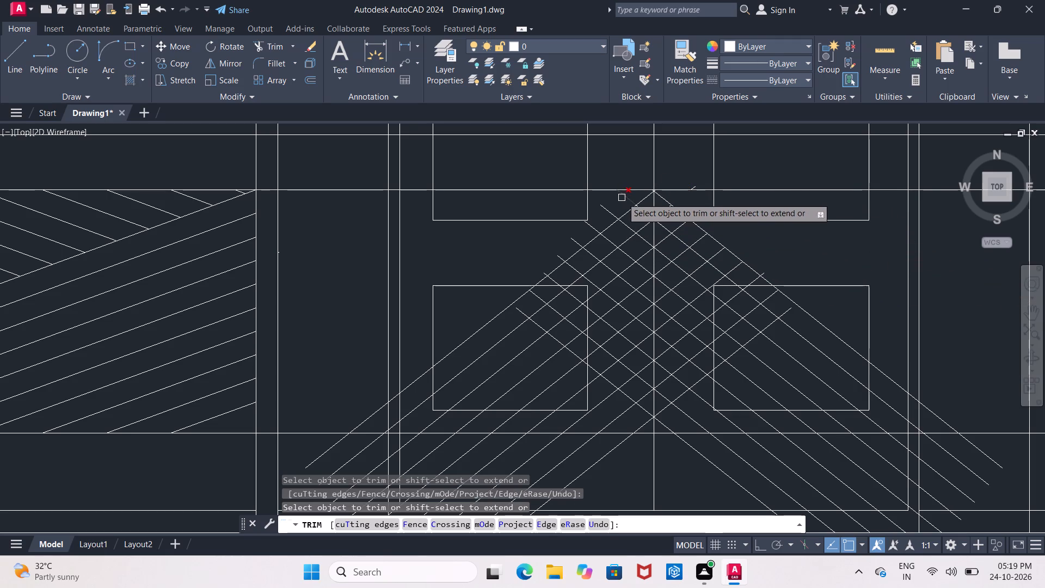
Trim the upper ends of the right-slope lines that overhang the outermost left-hand slope.
click(625, 198)
click(609, 212)
click(592, 228)
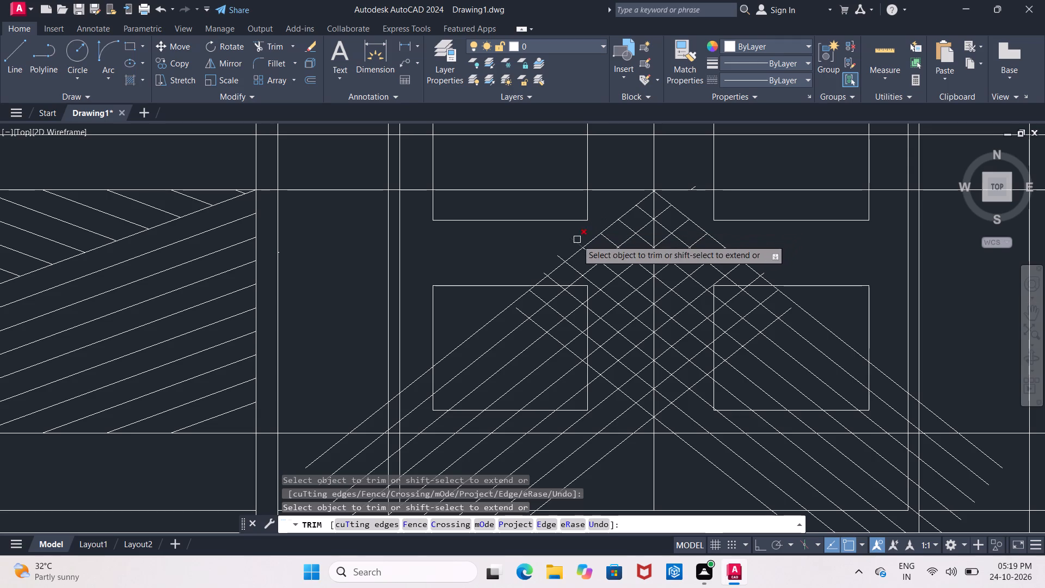
click(577, 240)
click(561, 259)
click(546, 270)
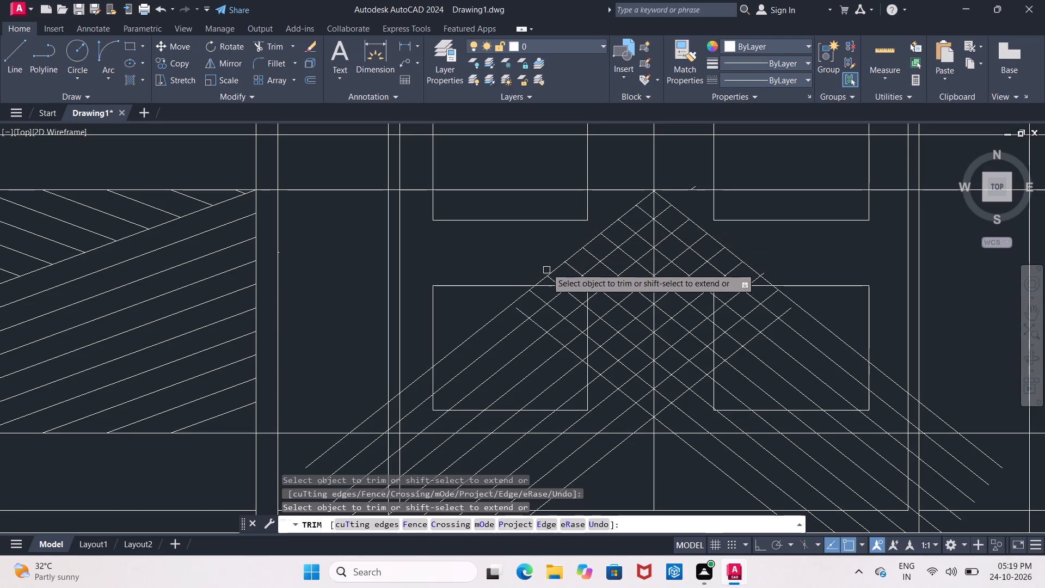
Trim the lower ends of the left-slope lines beyond the door's left outer frame line and below its bottom edge.
middle_drag(546, 250, 544, 151)
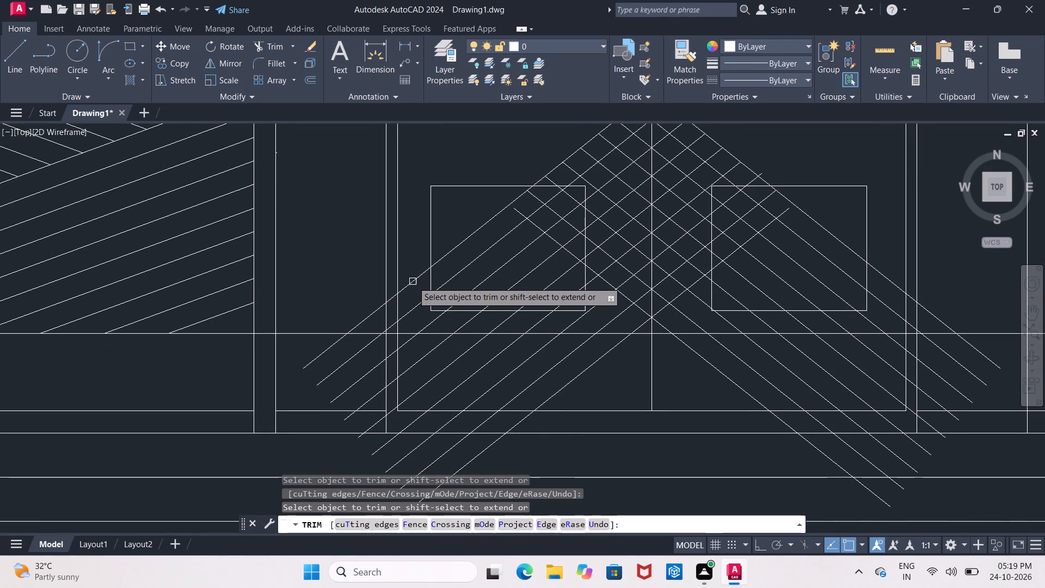
click(370, 315)
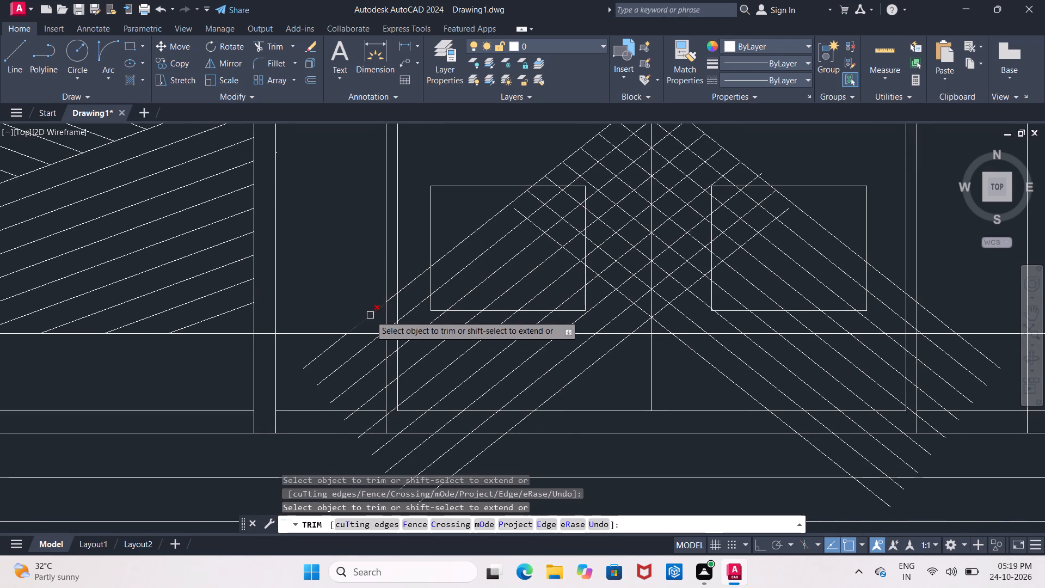
click(371, 341)
click(378, 366)
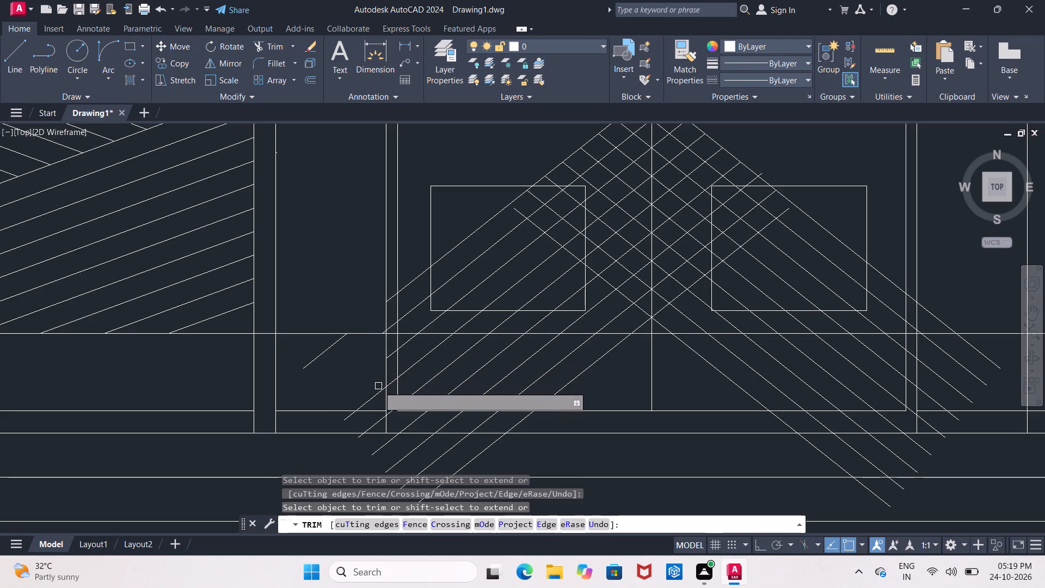
click(378, 393)
click(377, 422)
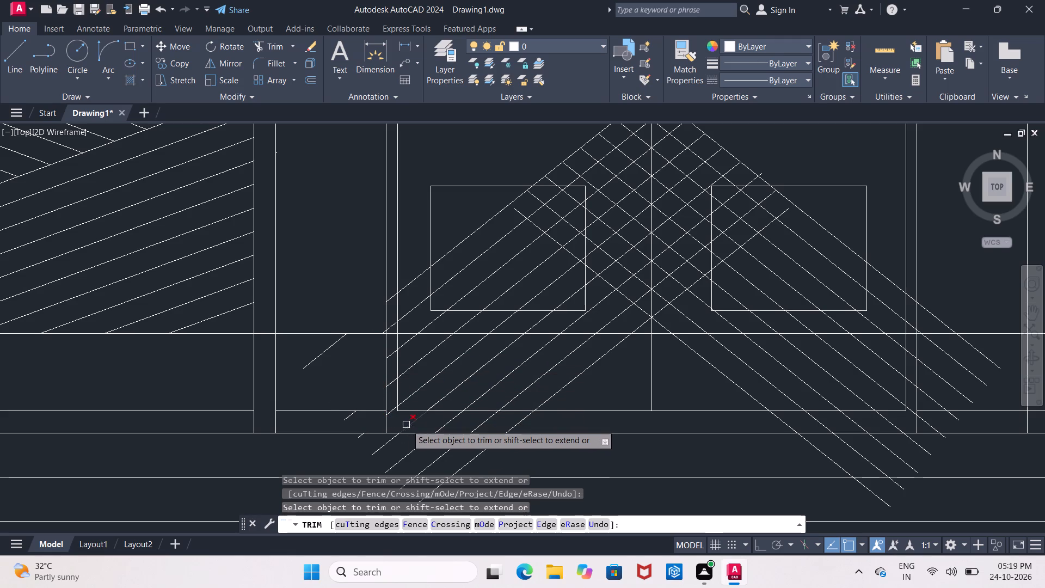
click(407, 425)
click(446, 425)
click(476, 425)
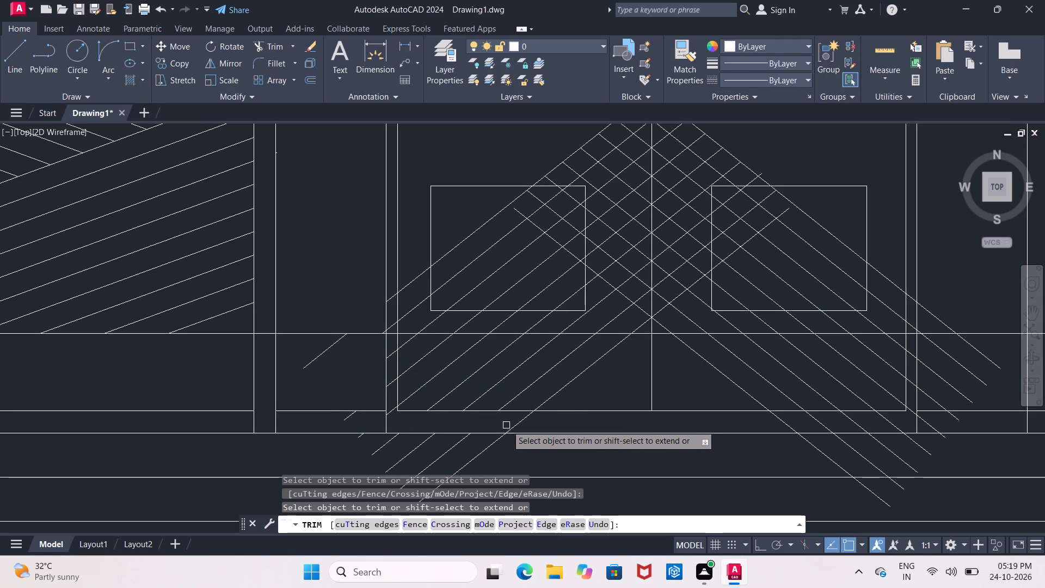
click(511, 425)
Trim the right-slope lines below the door's bottom edge, down to the line beneath it.
click(786, 426)
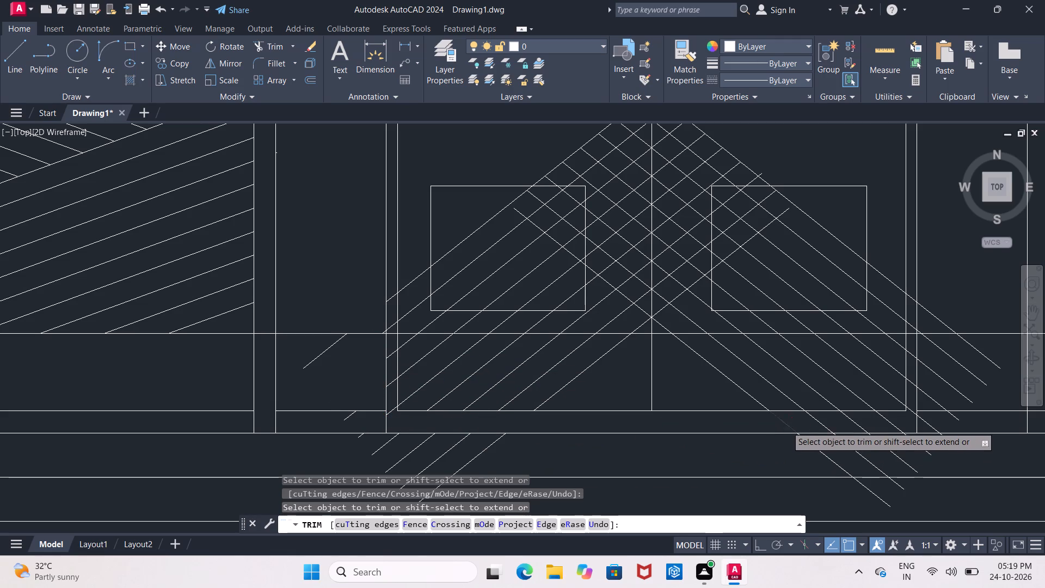
click(820, 424)
click(858, 424)
click(899, 425)
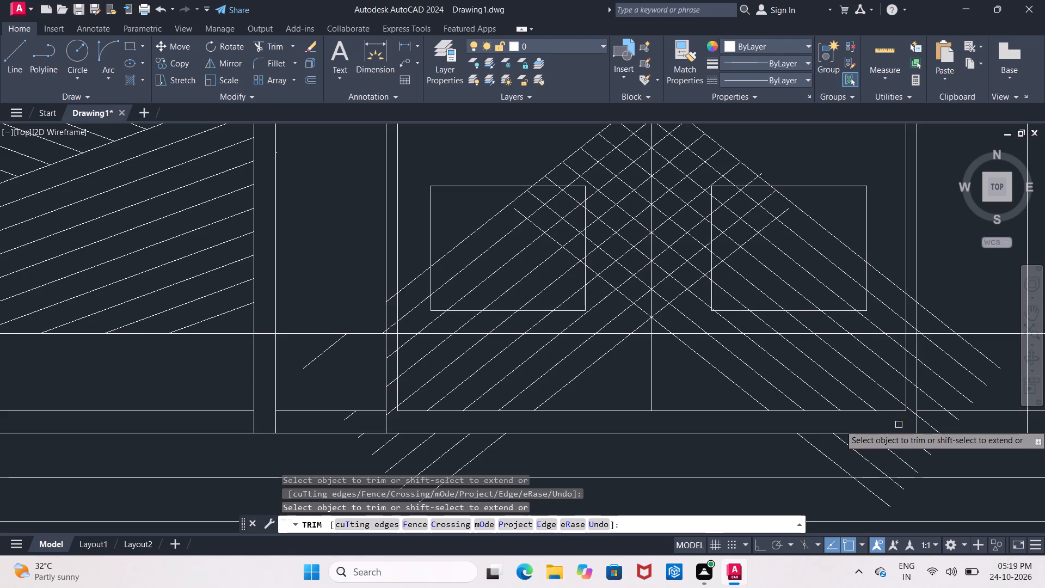
Trim the remaining right-slope lines between the two frame lines at the door's right side, and exit Trim.
click(912, 410)
scroll(914, 402, up, 3)
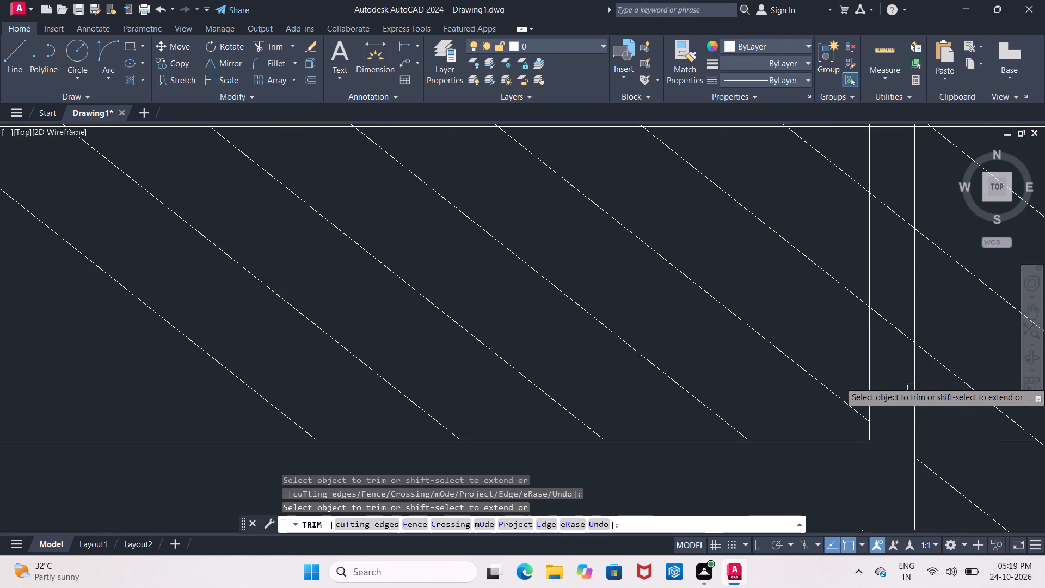
click(907, 334)
middle_drag(882, 358, 796, 486)
scroll(870, 321, down, 1)
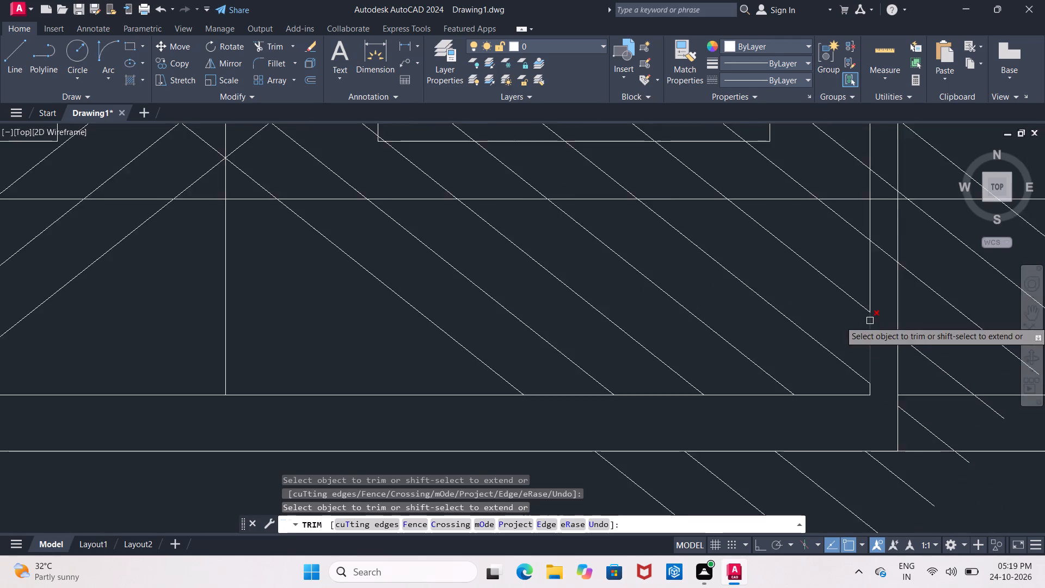
scroll(870, 321, down, 1)
middle_drag(870, 321, 741, 417)
scroll(741, 417, up, 1)
click(756, 348)
click(760, 279)
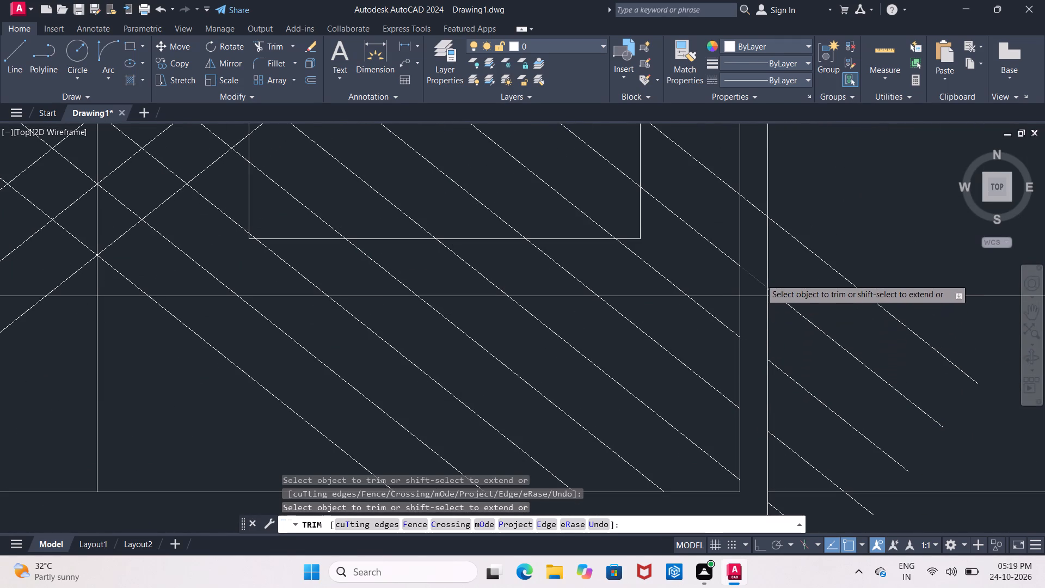
click(760, 206)
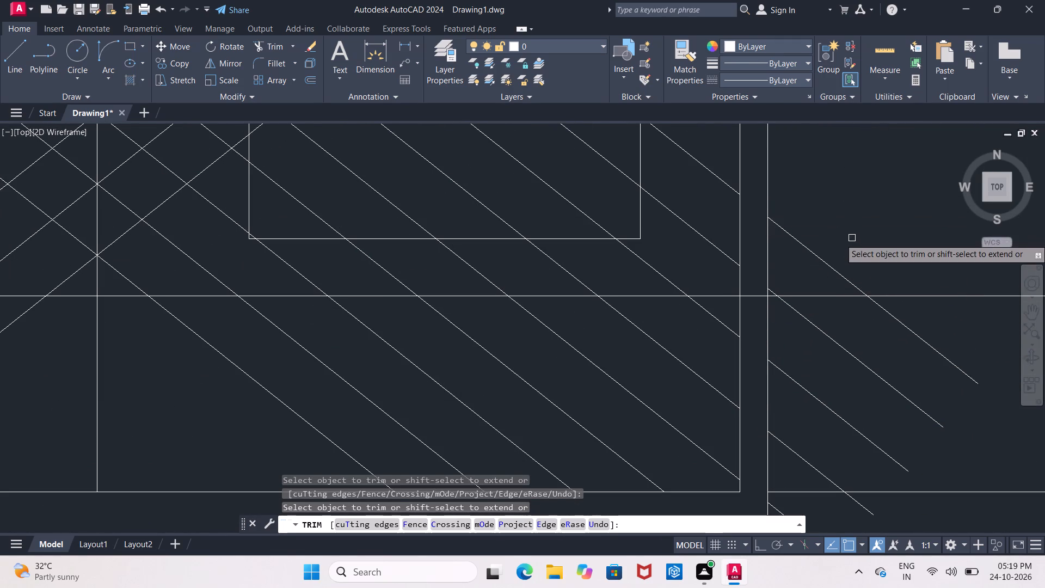
key(Escape)
Erase the nine leftover right-slope line pieces outside the door's right frame and below the door.
click(832, 272)
click(831, 341)
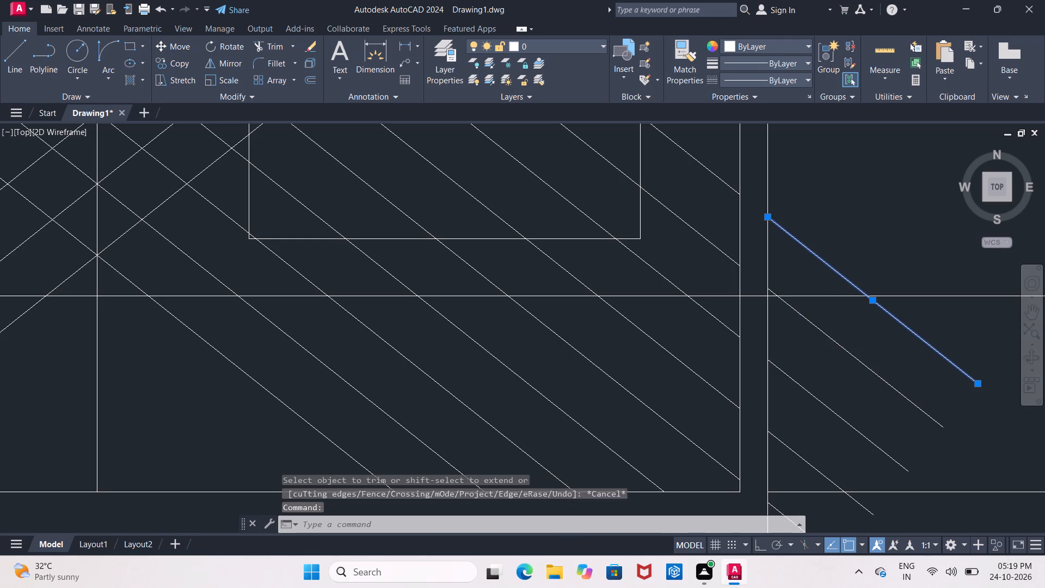
click(814, 401)
middle_drag(816, 412, 785, 128)
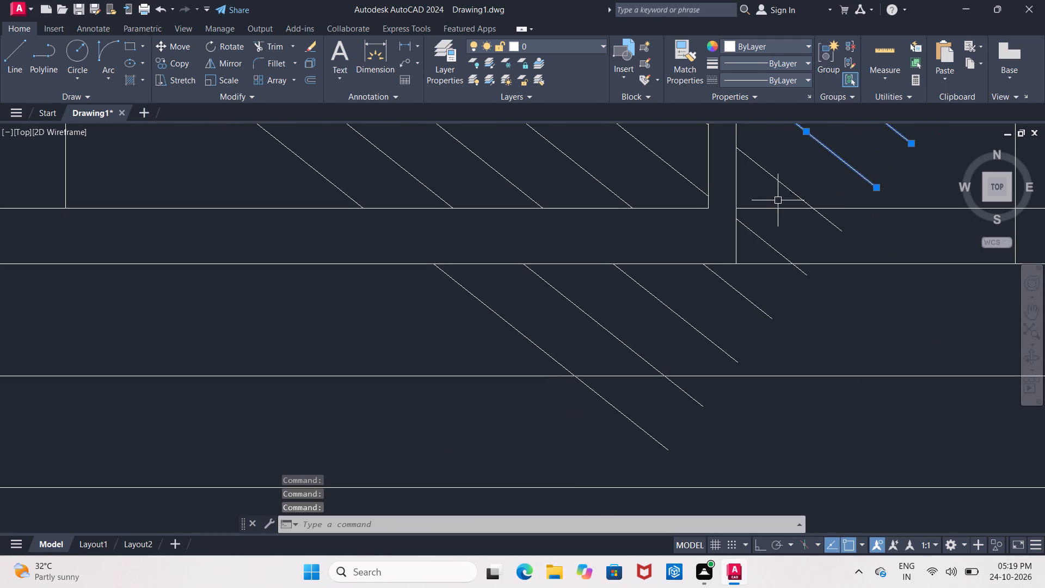
click(784, 182)
click(777, 250)
click(743, 302)
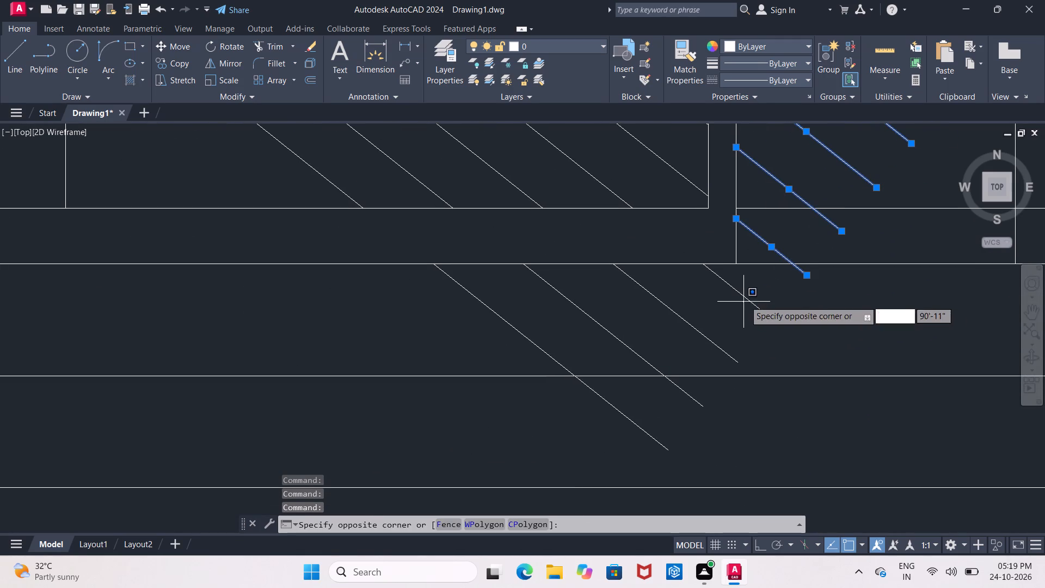
click(745, 300)
click(751, 297)
click(678, 318)
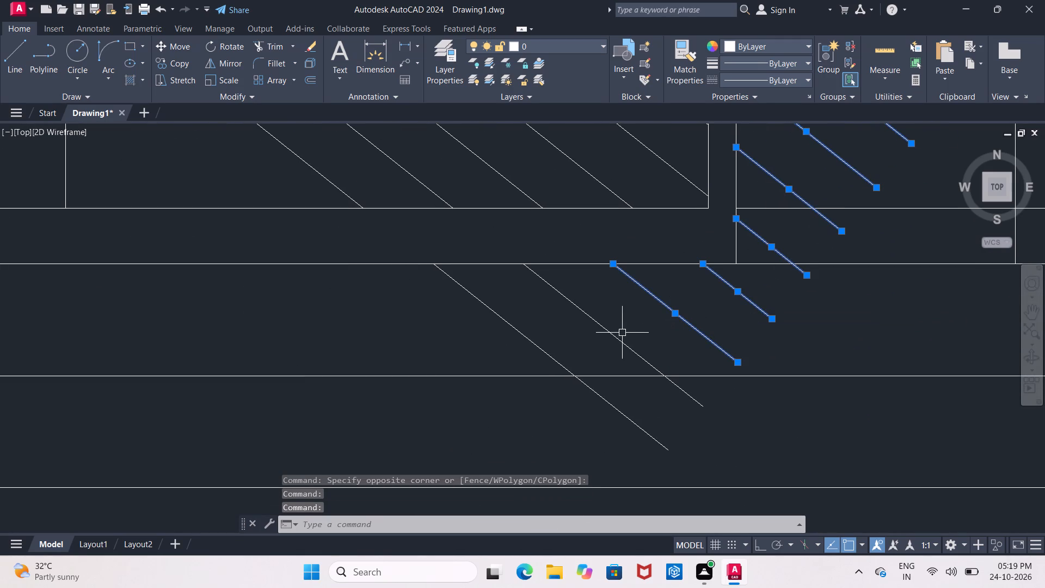
click(614, 335)
click(553, 352)
click(548, 356)
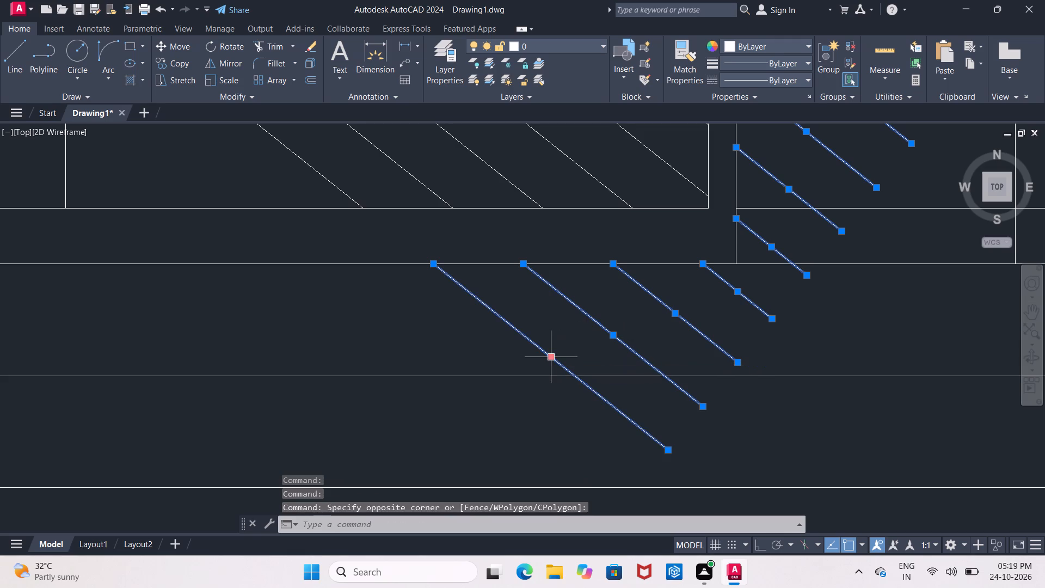
key(Delete)
Erase the seven leftover left-slope line pieces outside the door's left frame and below the door.
scroll(548, 355, down, 4)
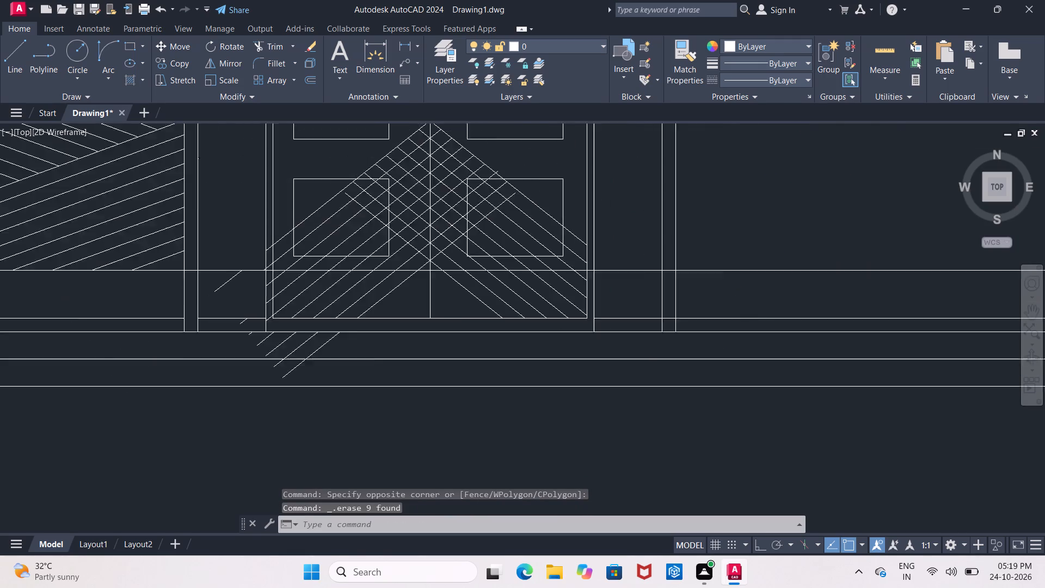
scroll(404, 334, up, 2)
click(253, 274)
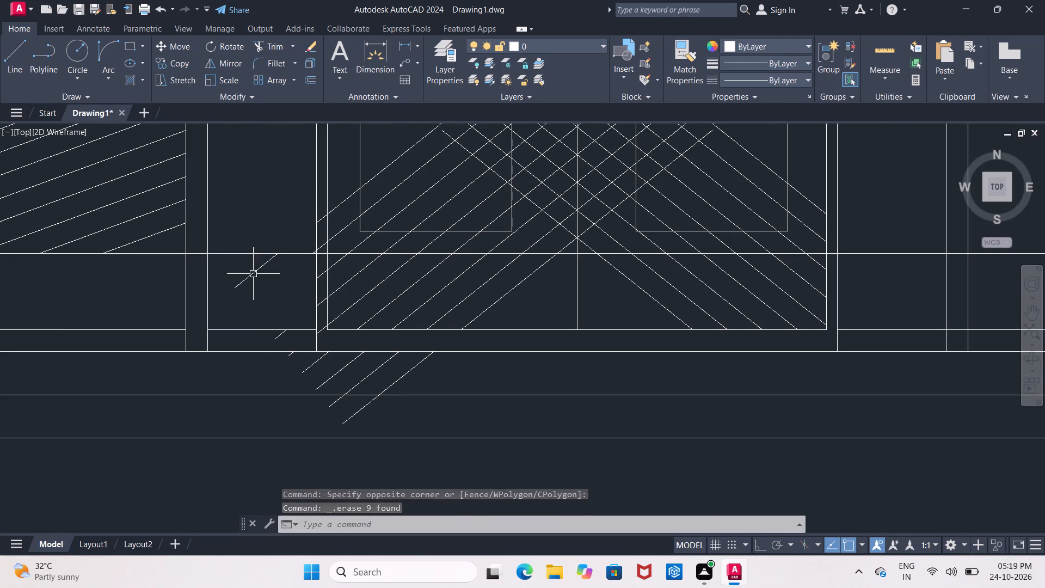
click(278, 333)
click(286, 354)
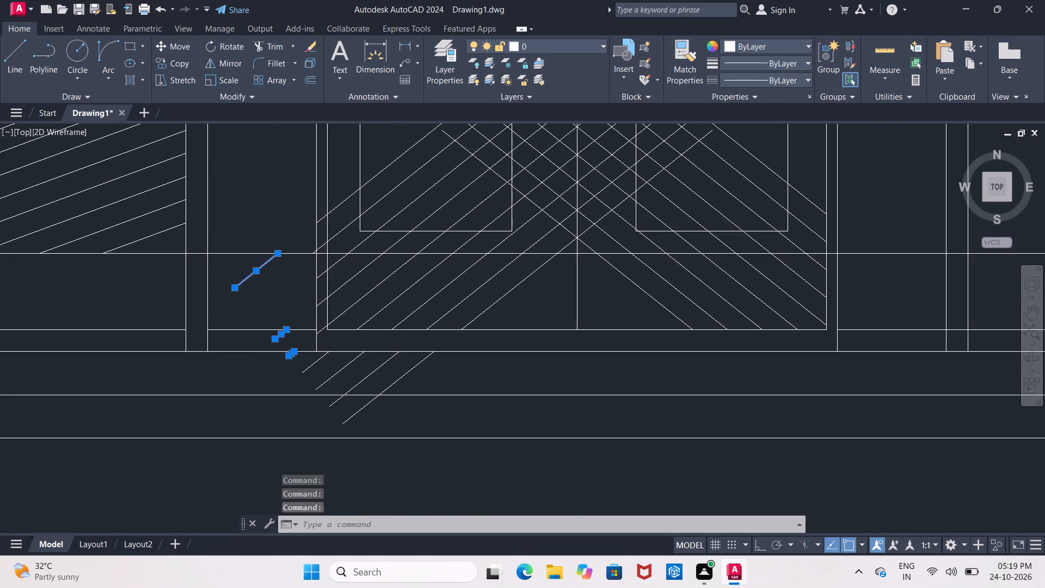
click(317, 365)
click(341, 374)
click(374, 375)
click(398, 381)
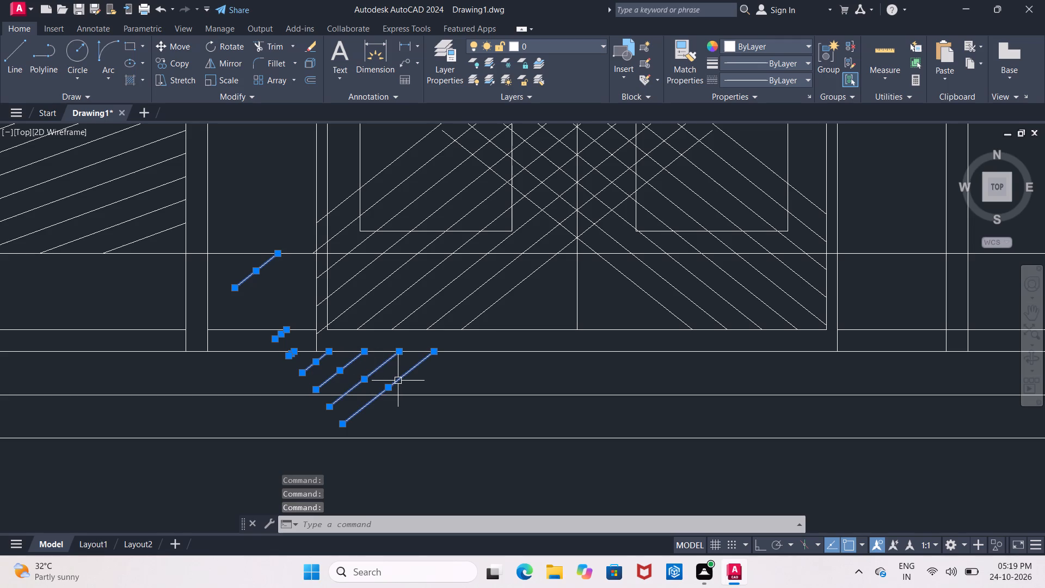
key(Delete)
Trim the three left-slope line pieces that stick out between the two frame lines at the door's left side.
middle_drag(398, 381, 379, 418)
scroll(398, 381, down, 1)
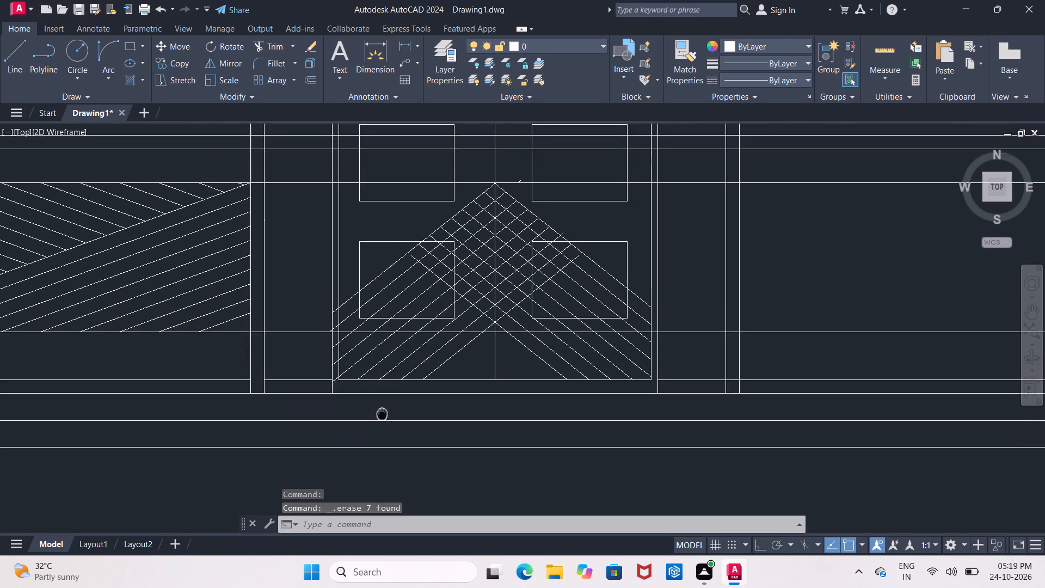
middle_drag(379, 418, 394, 452)
scroll(374, 409, up, 1)
key(Escape)
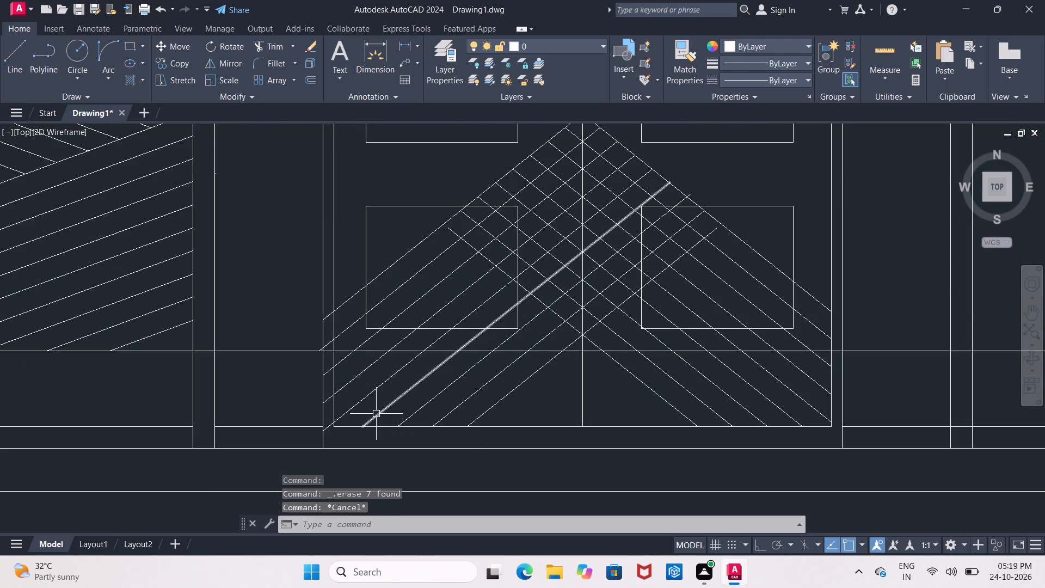
text(TR)
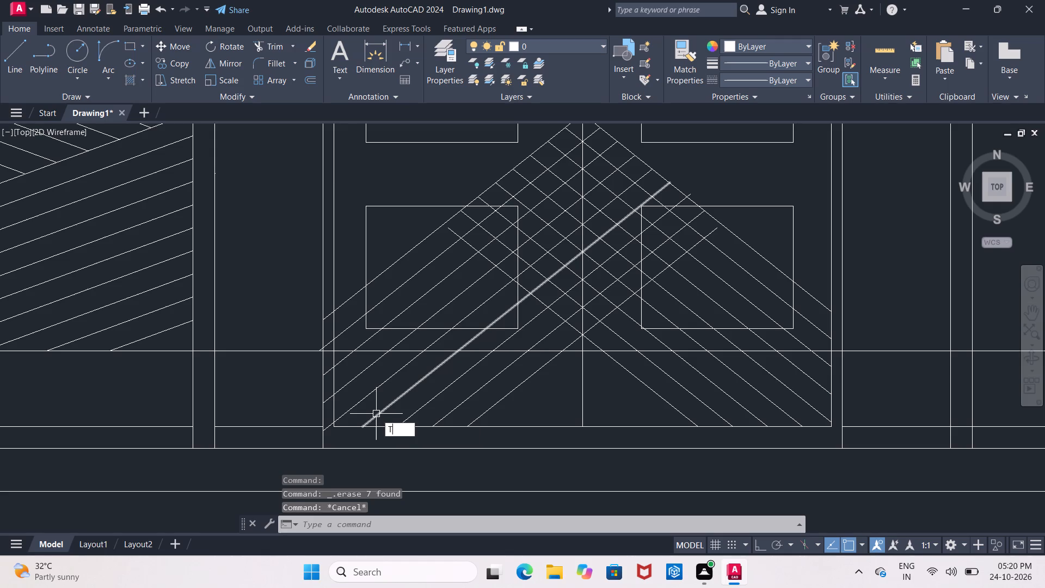
key(space)
key(space)
click(328, 370)
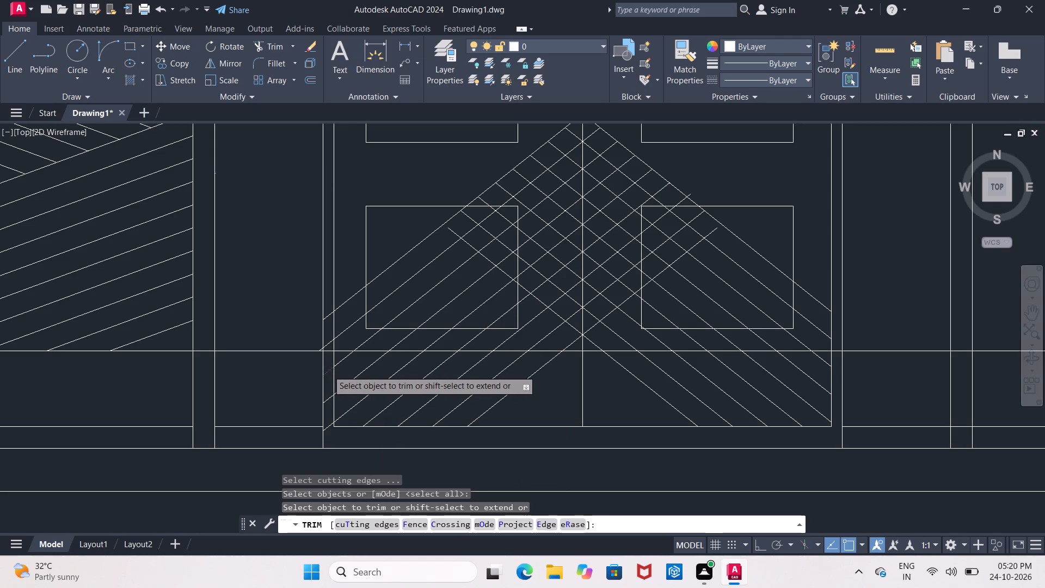
click(328, 397)
click(330, 424)
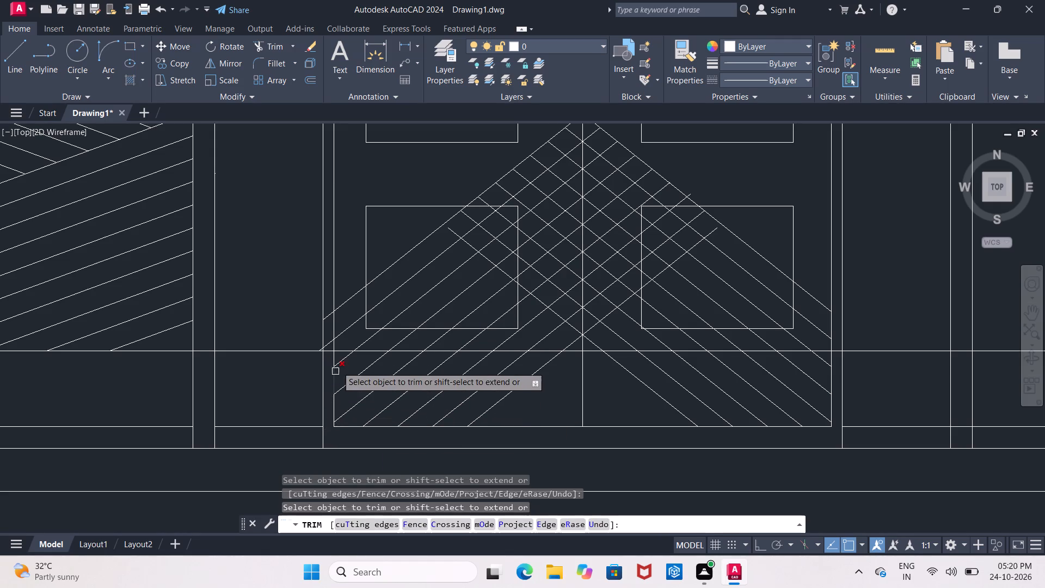
Trim the left-slope lines below the horizontal line that runs just under the door's lower panels.
click(341, 360)
click(355, 376)
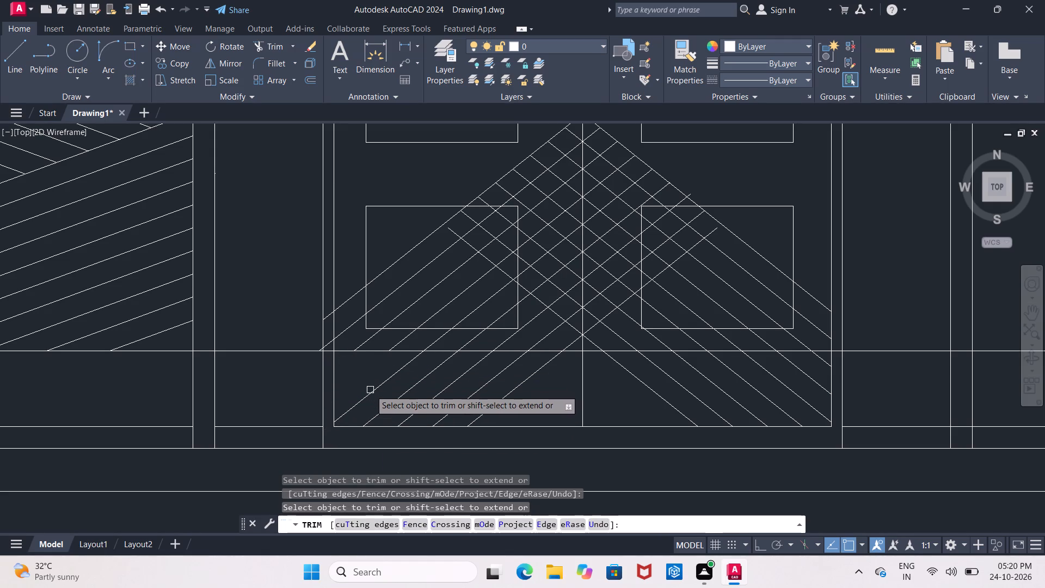
click(370, 390)
click(400, 396)
click(436, 399)
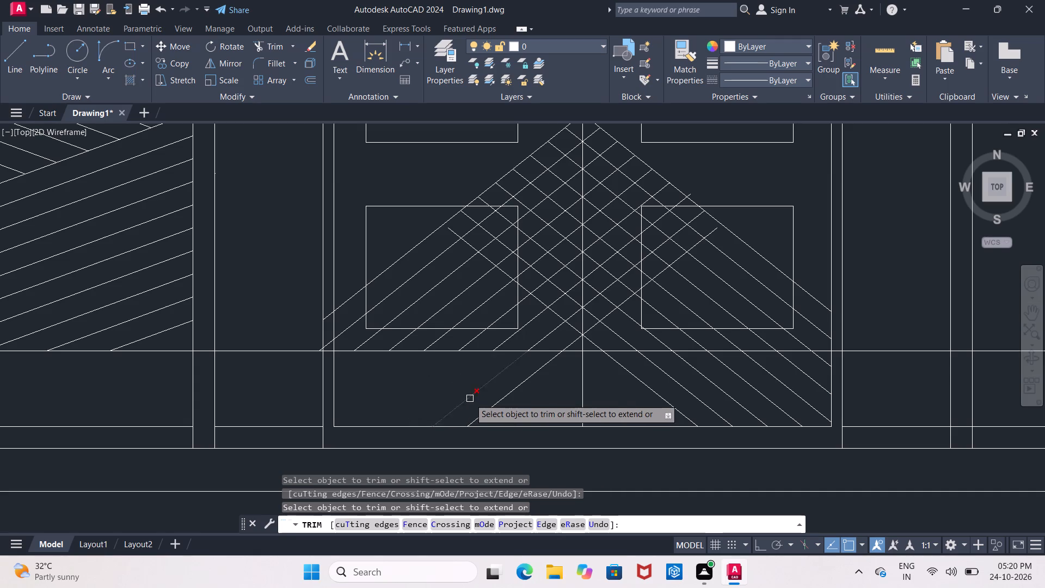
click(470, 399)
click(519, 395)
click(508, 394)
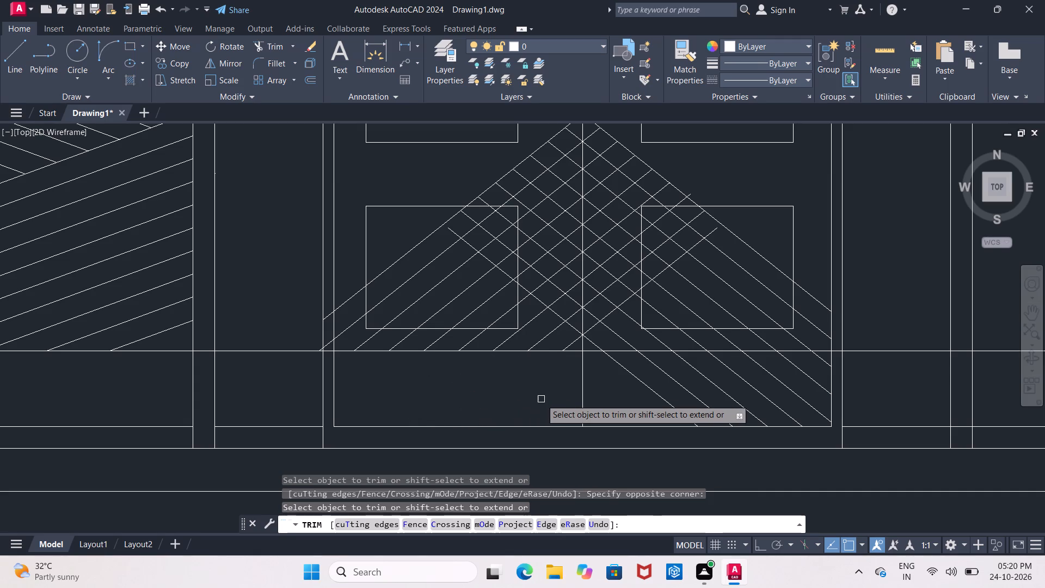
Trim the right-slope lines below the same horizontal line under the door's lower panels.
click(627, 372)
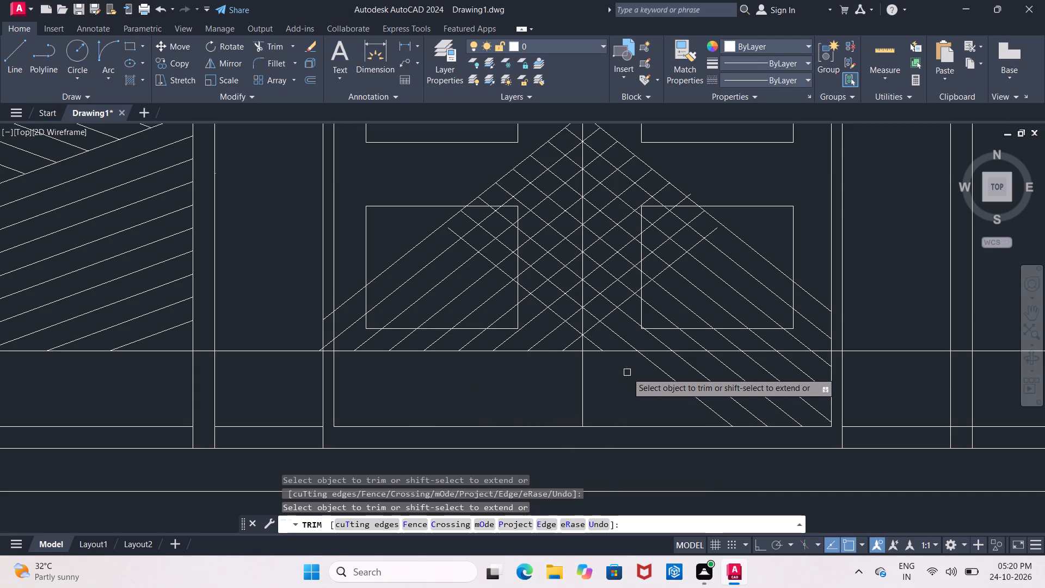
click(665, 371)
click(698, 377)
click(737, 373)
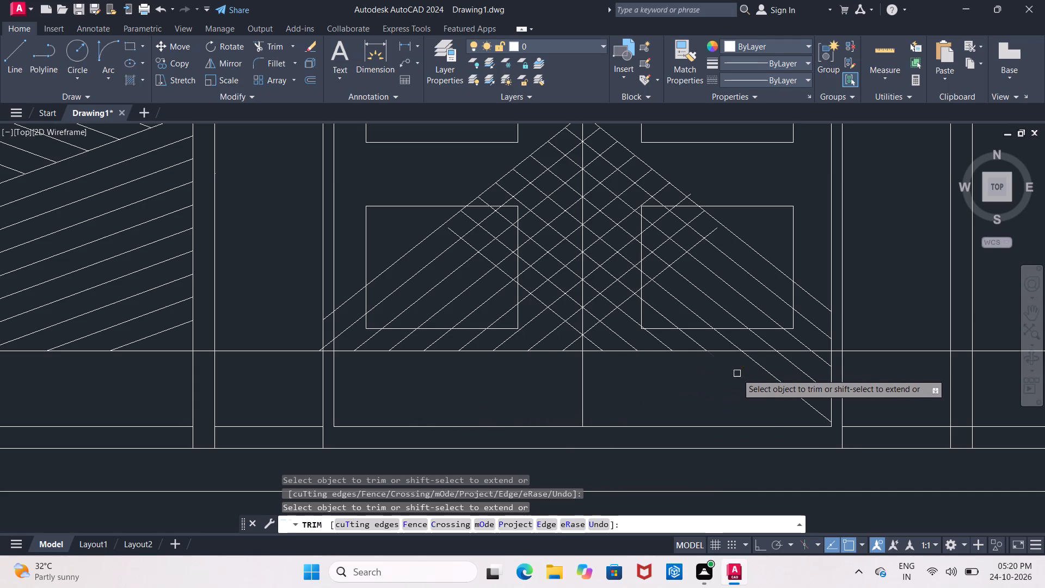
click(771, 375)
drag(803, 372, 803, 378)
click(822, 361)
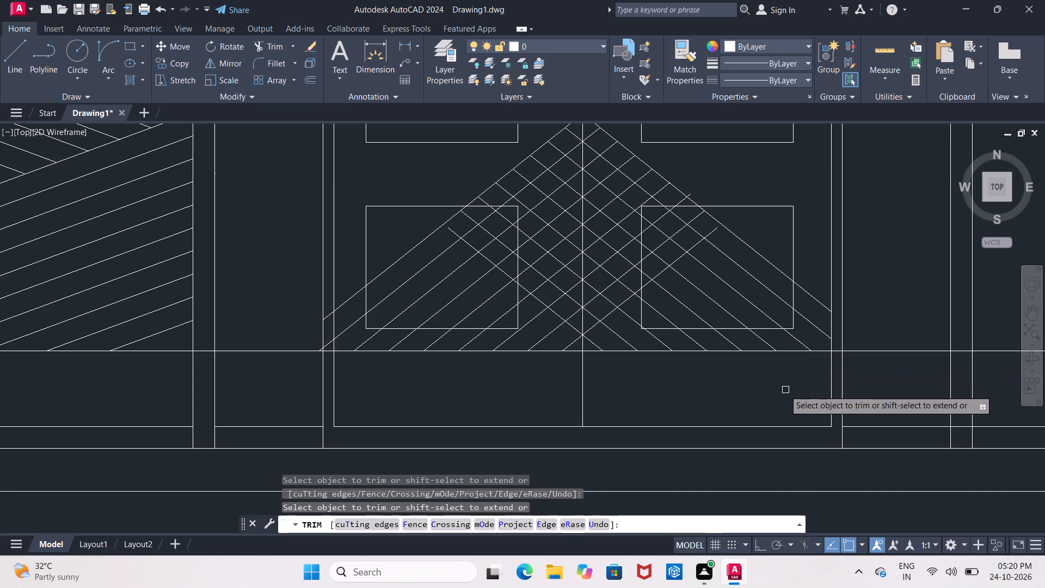
Trim the lowest right-slope line piece by piece where it crosses the left-slope lines over the door's left half.
middle_drag(699, 386, 705, 421)
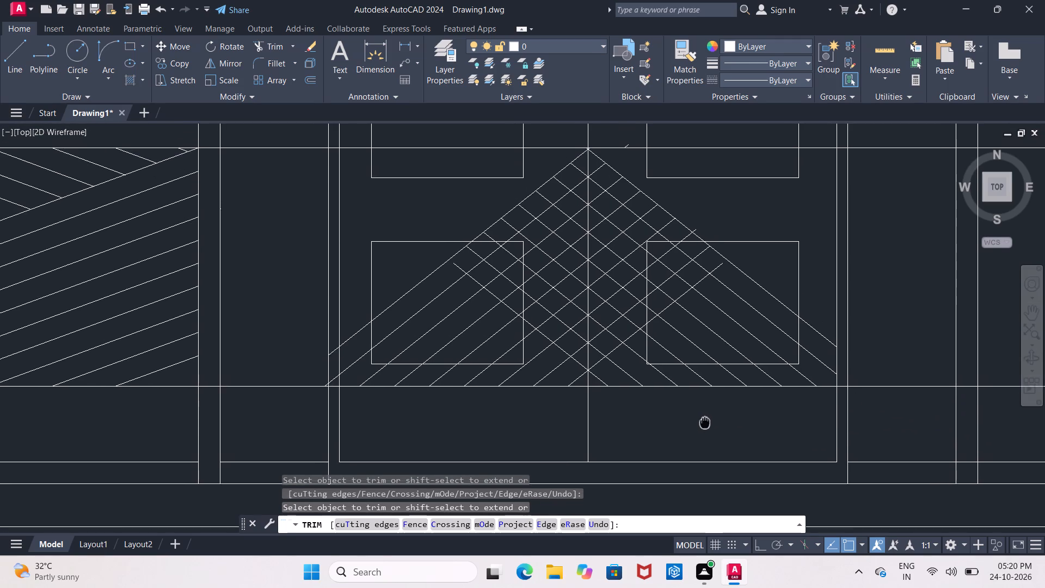
middle_drag(705, 421, 707, 446)
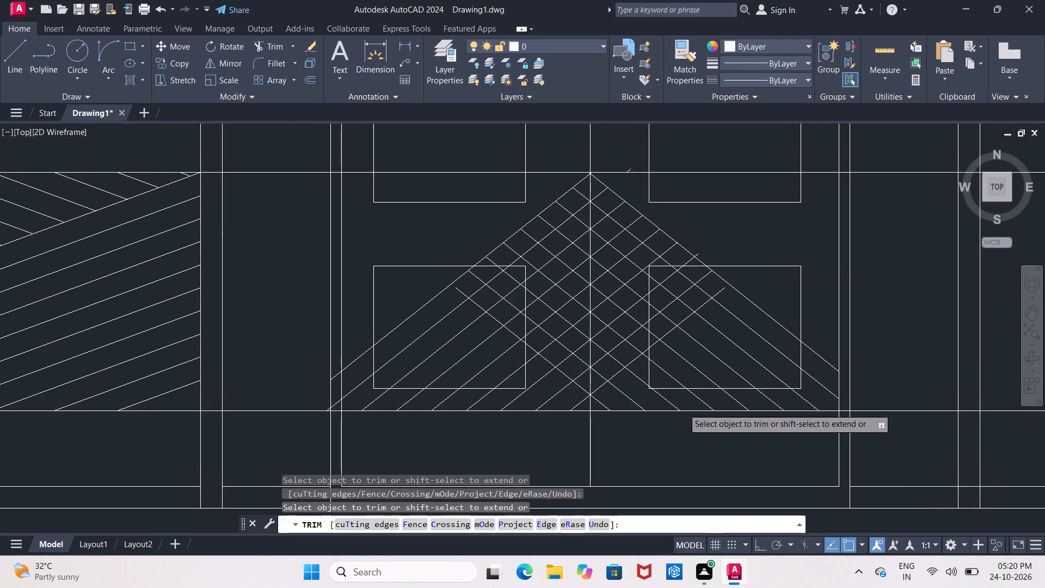
scroll(469, 285, up, 1)
click(456, 301)
click(469, 315)
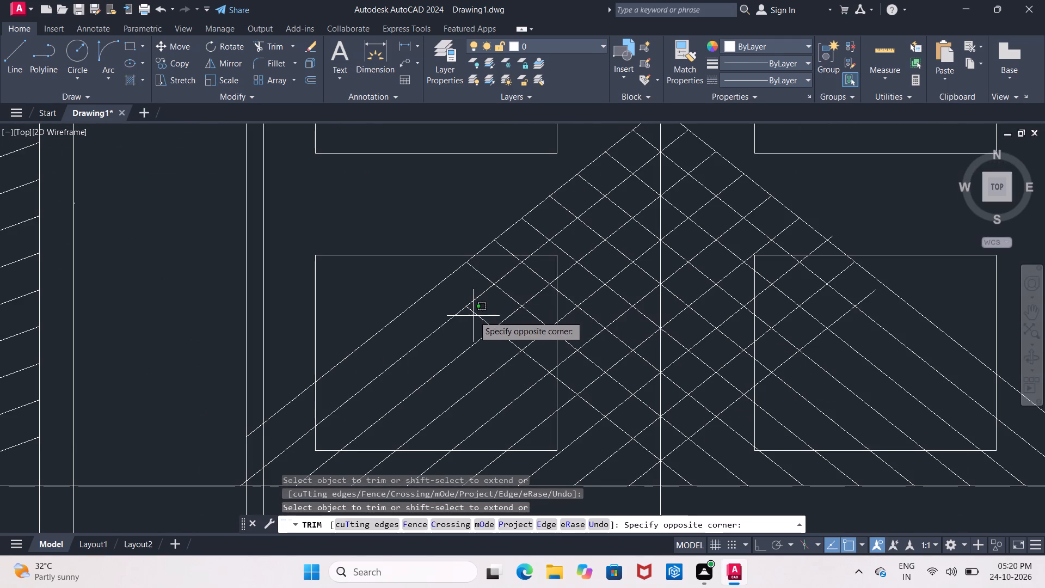
click(485, 313)
click(516, 346)
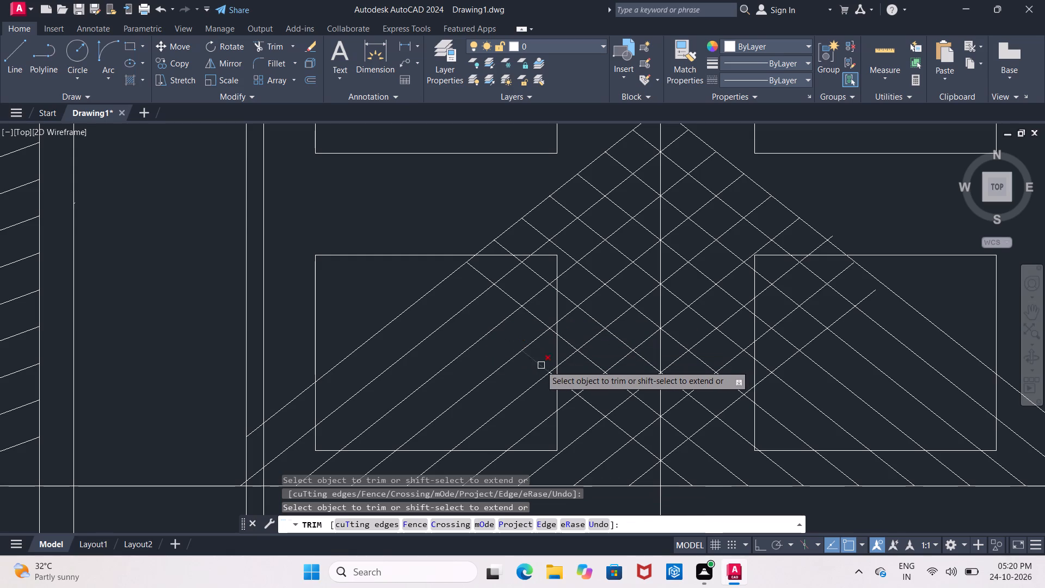
click(540, 365)
click(570, 387)
click(591, 401)
click(618, 428)
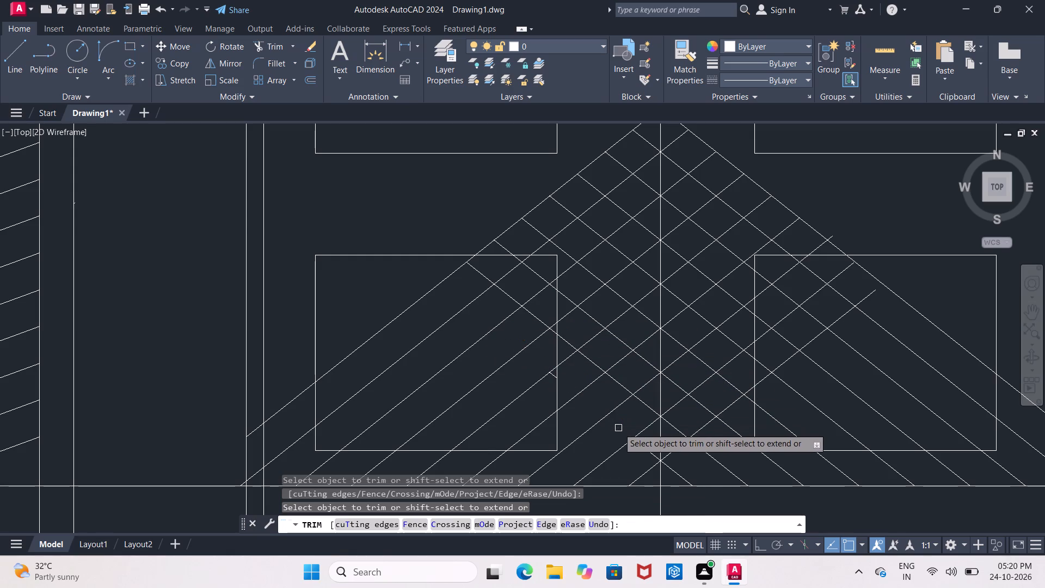
Trim the remaining pieces of the lowest right-slope line up to the door's vertical centre line.
scroll(553, 377, up, 2)
click(548, 371)
scroll(568, 386, down, 3)
middle_drag(568, 386, 509, 342)
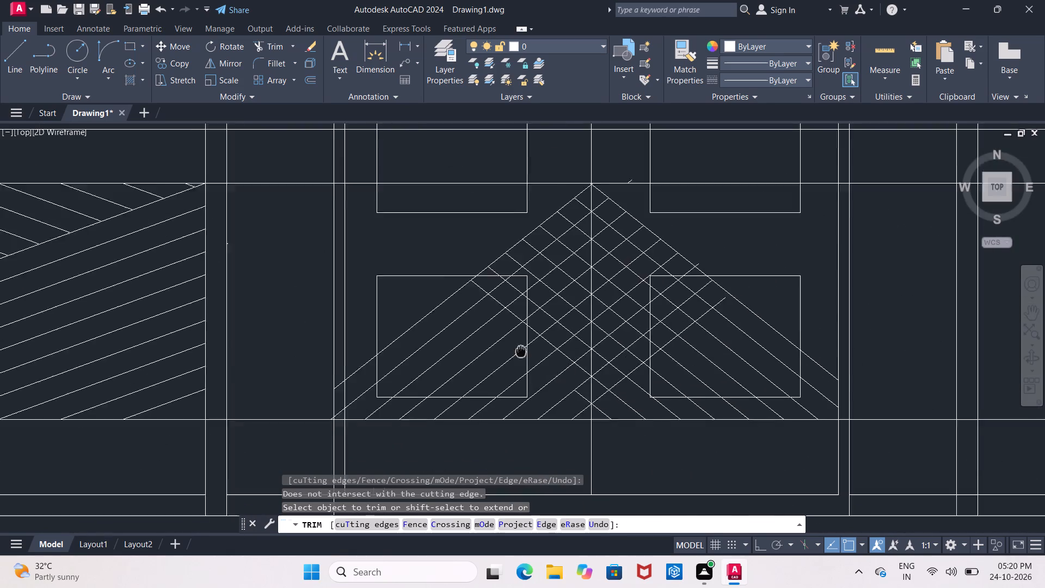
middle_drag(509, 342, 502, 335)
scroll(552, 387, up, 3)
click(567, 360)
click(573, 359)
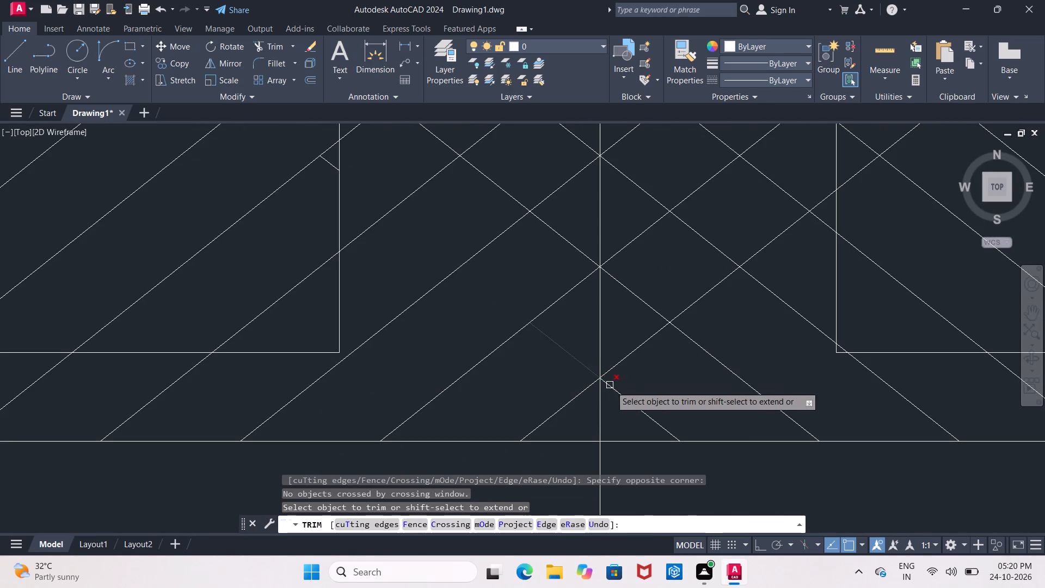
click(576, 357)
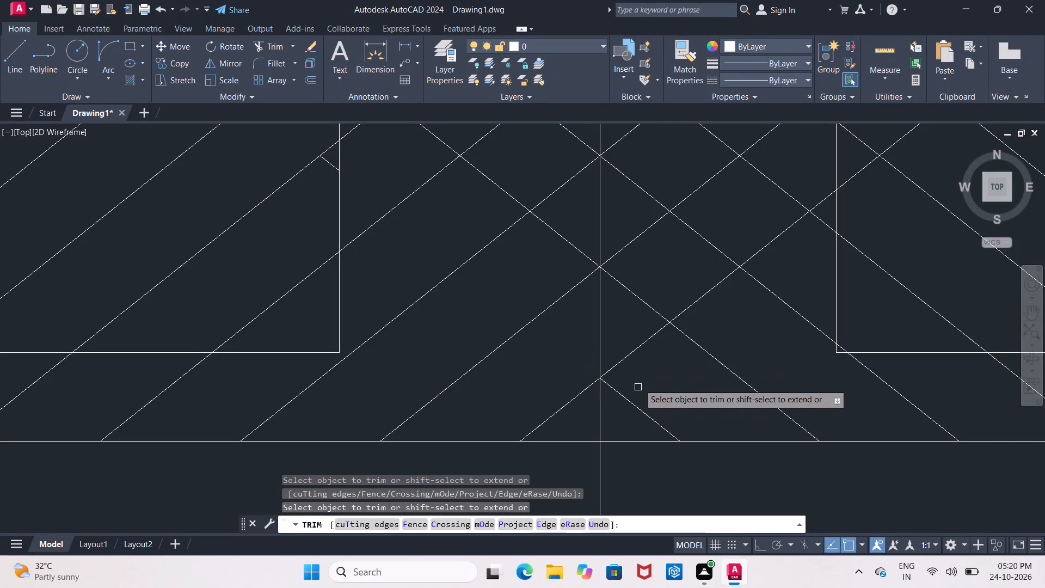
Trim the lowest left-slope line where it crosses the right-slope lines beyond the door's centre line.
click(630, 358)
middle_drag(630, 358, 577, 405)
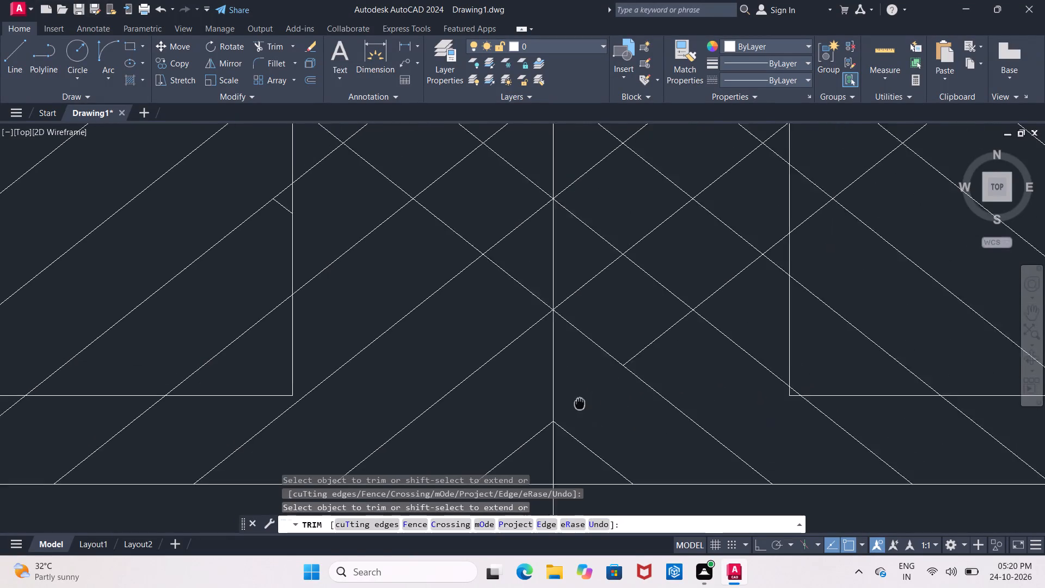
middle_drag(577, 405, 554, 425)
click(618, 375)
click(678, 324)
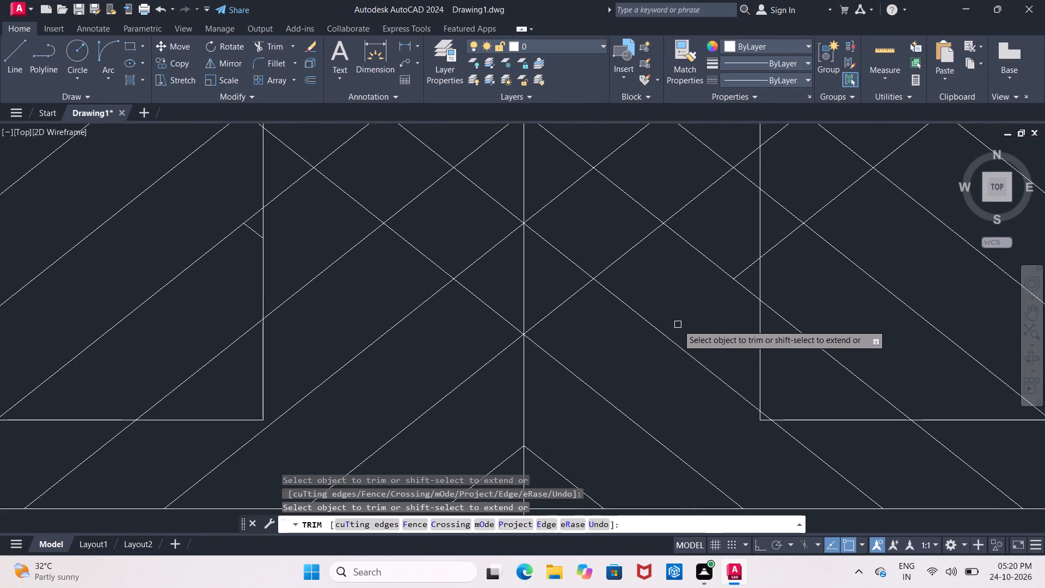
scroll(678, 324, down, 1)
middle_drag(678, 324, 472, 426)
click(538, 373)
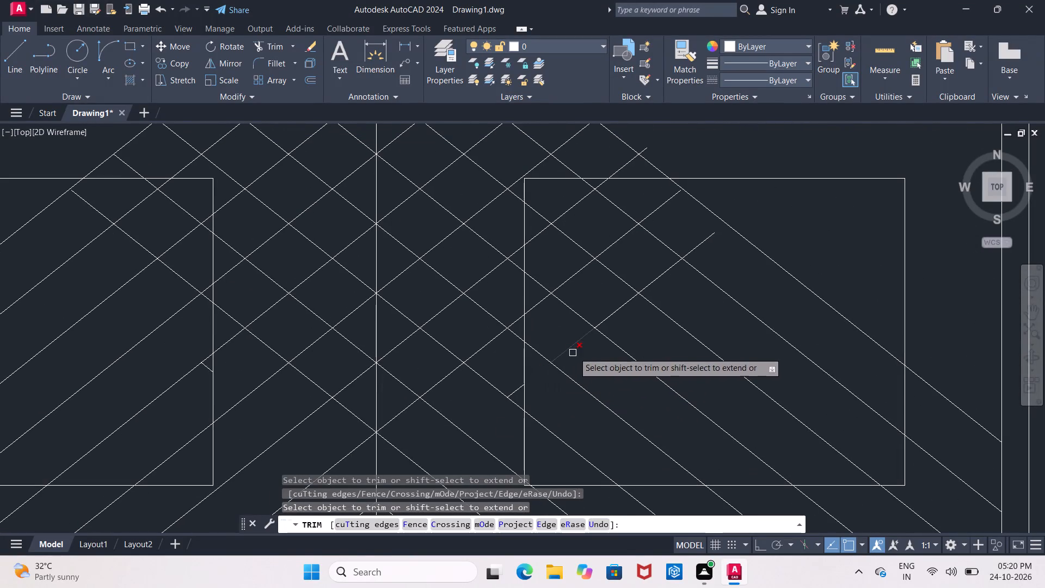
click(574, 351)
click(568, 341)
click(612, 313)
click(656, 282)
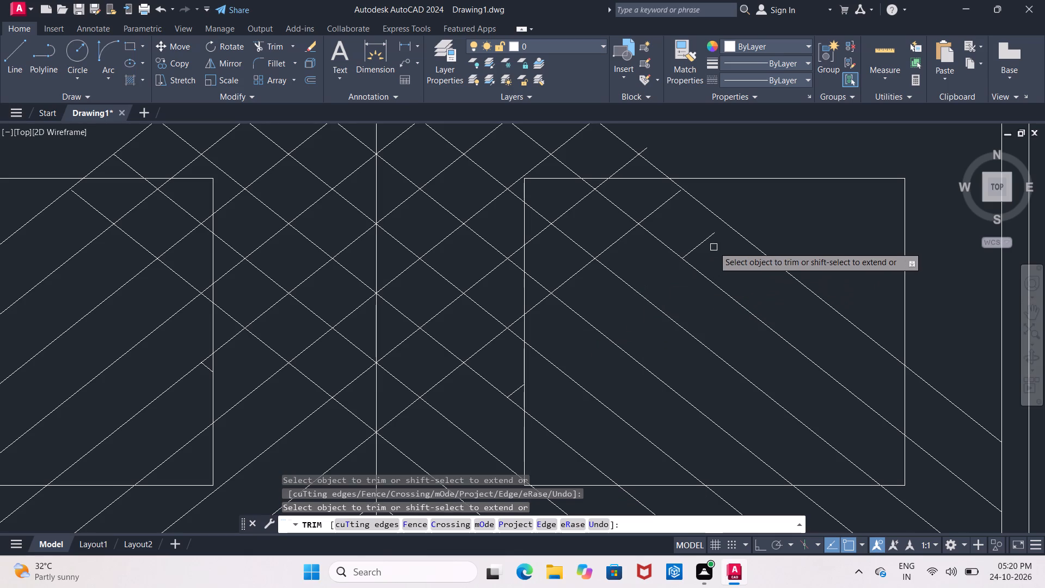
click(708, 246)
Trim the second-lowest left-slope line from its upper end back to the door's centre line.
click(694, 238)
click(661, 205)
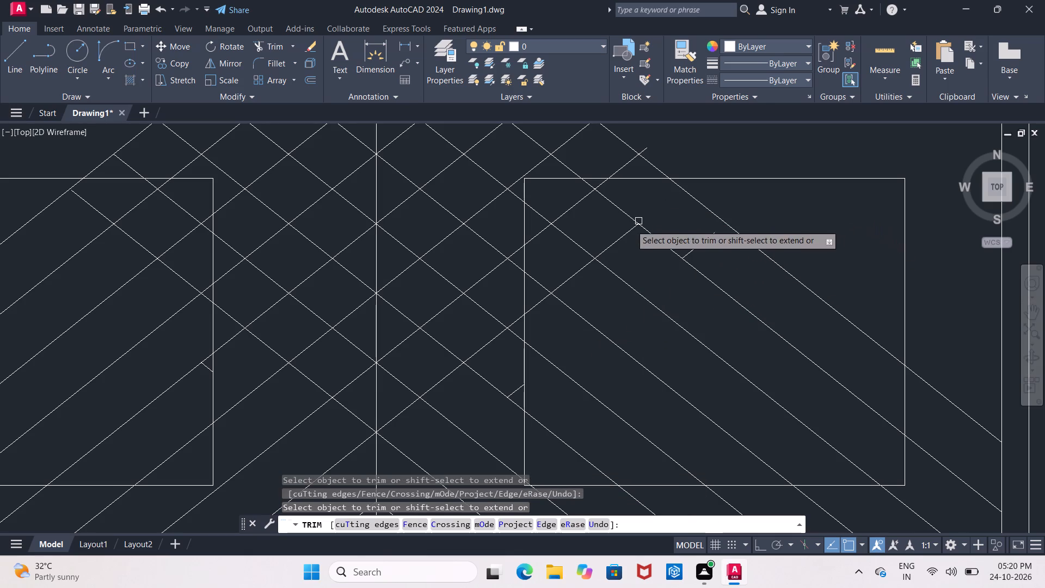
click(617, 230)
drag(617, 237, 616, 243)
click(616, 246)
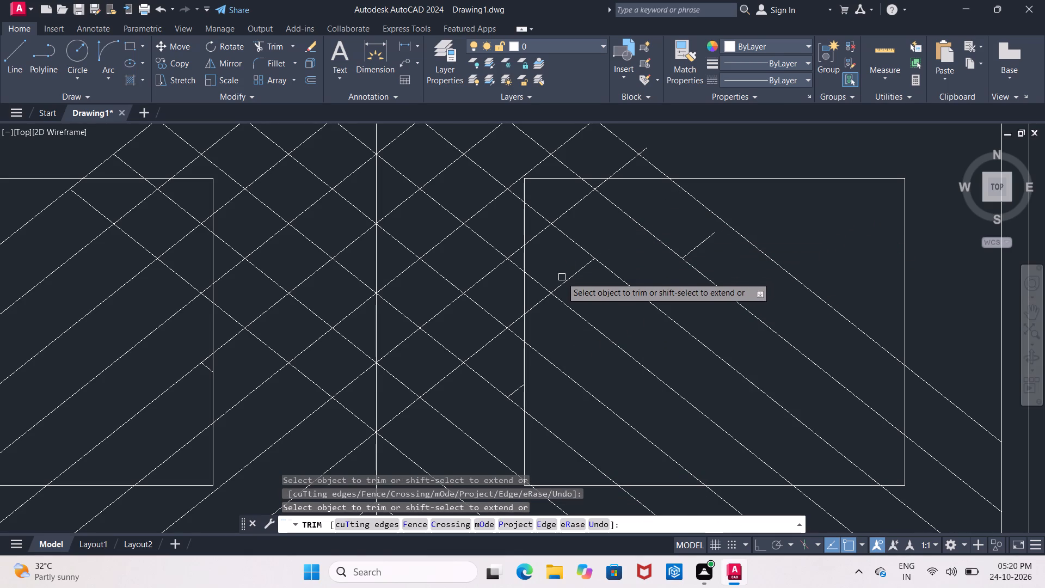
click(563, 279)
click(523, 313)
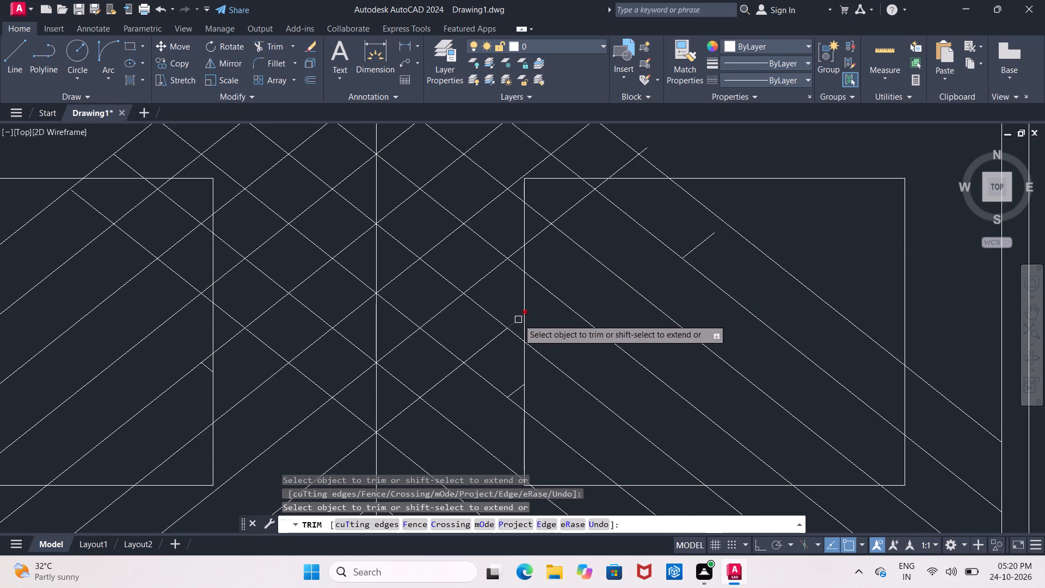
click(518, 318)
click(499, 336)
click(442, 377)
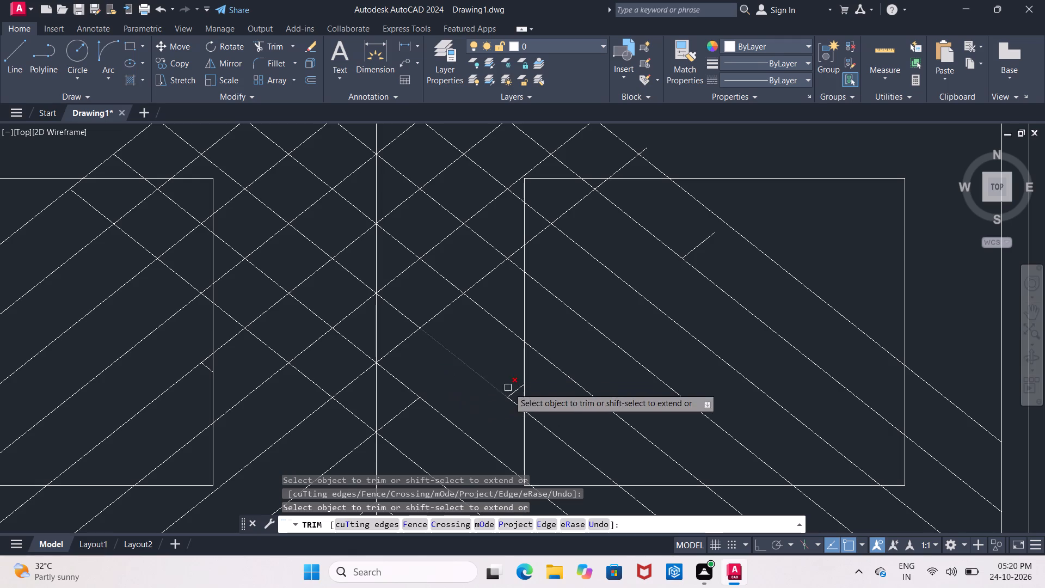
click(413, 405)
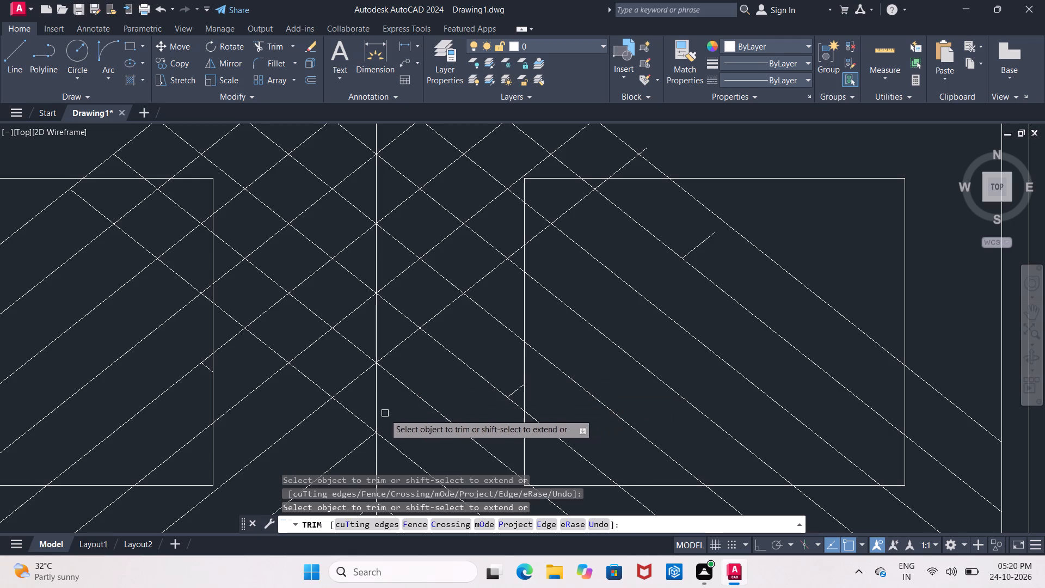
Trim the right-slope line segments crossing the band directly above the third-lowest left-slope line.
click(356, 418)
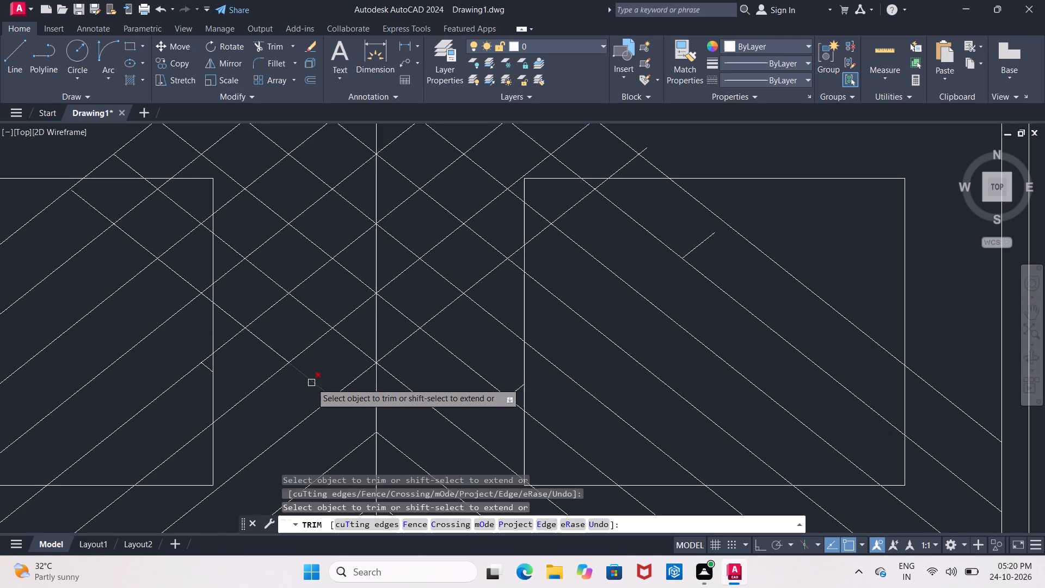
click(311, 383)
click(352, 346)
click(400, 311)
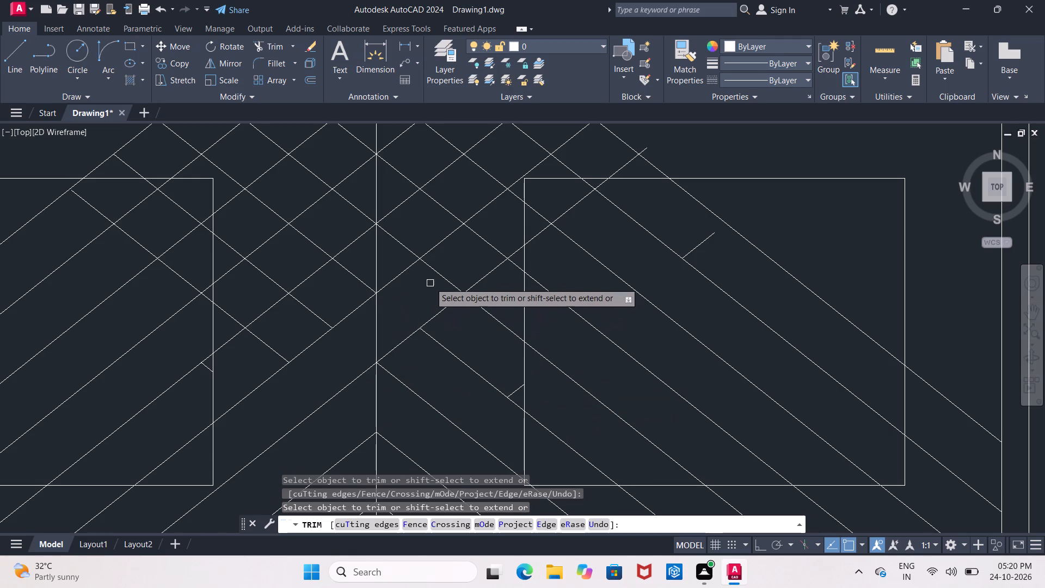
click(437, 275)
click(490, 243)
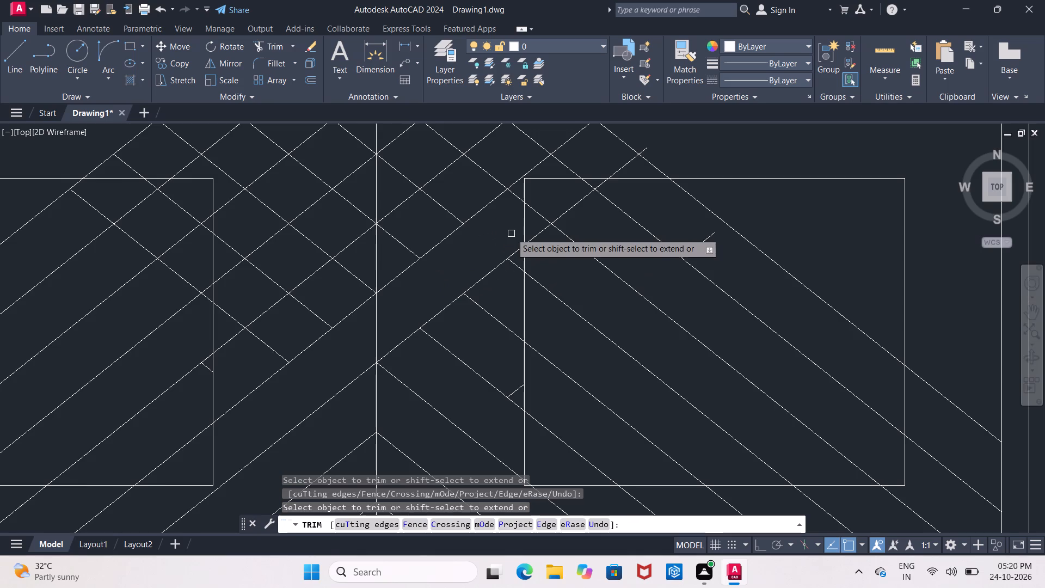
middle_drag(511, 232, 423, 323)
click(446, 302)
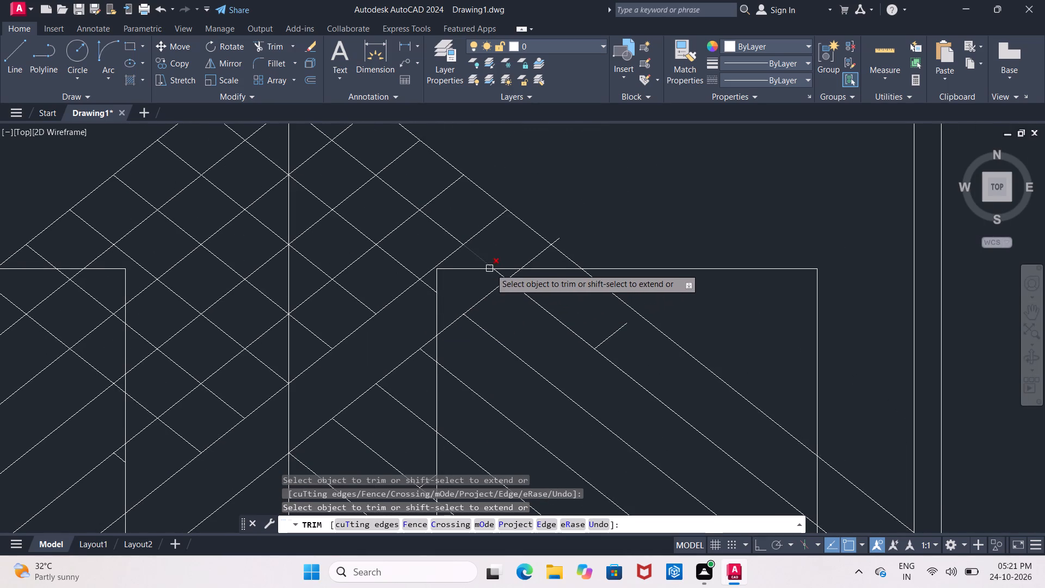
click(498, 273)
click(477, 262)
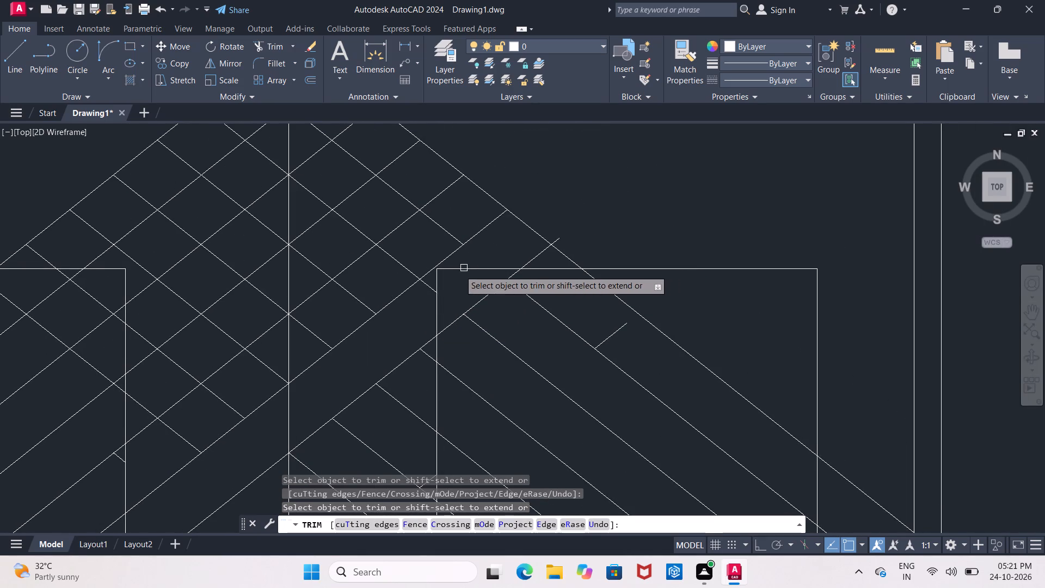
click(427, 287)
Trim the upper end of the third-lowest left-slope line beyond its last crossing, including its overhang past the outer right-slope line.
click(557, 237)
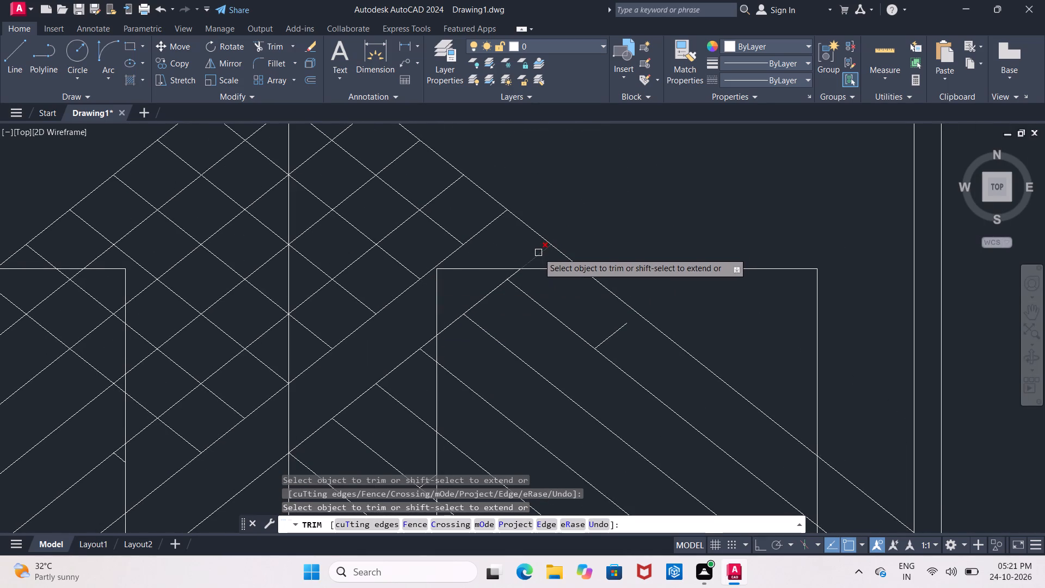
click(538, 253)
scroll(554, 231, down, 3)
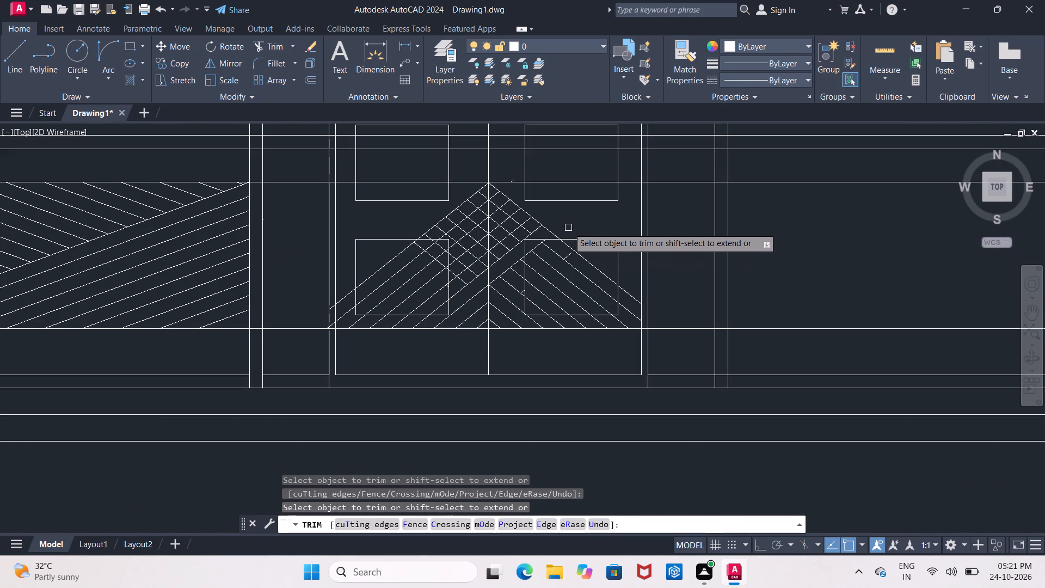
Undo the last trim.
key(ctrl+z)
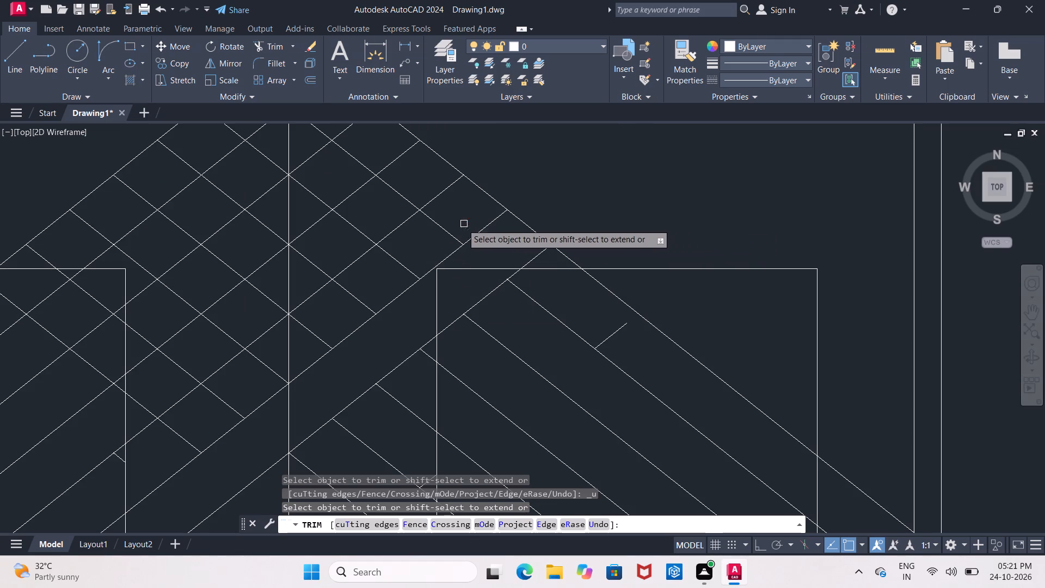
Trim the right-slope line segments crossing the band between the fourth- and fifth-lowest left-slope lines, on both sides of the door's centre line.
click(440, 228)
click(398, 264)
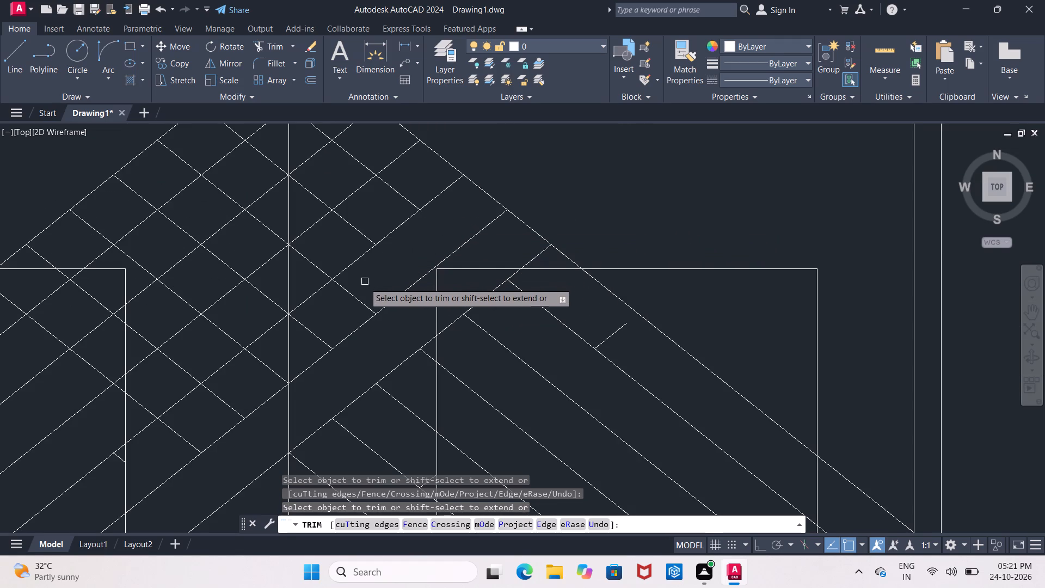
click(354, 293)
click(312, 334)
click(267, 365)
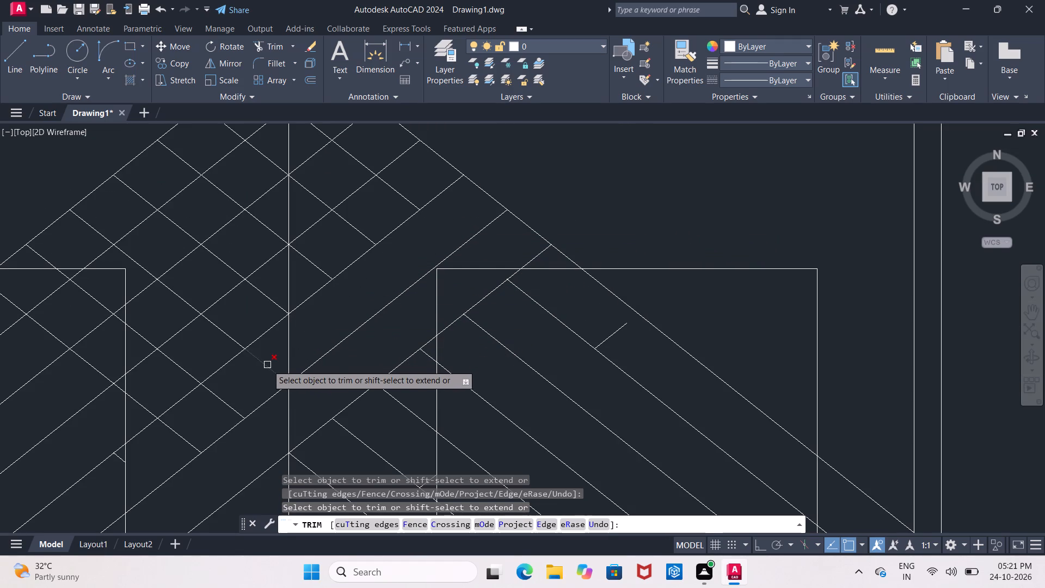
click(223, 403)
click(181, 441)
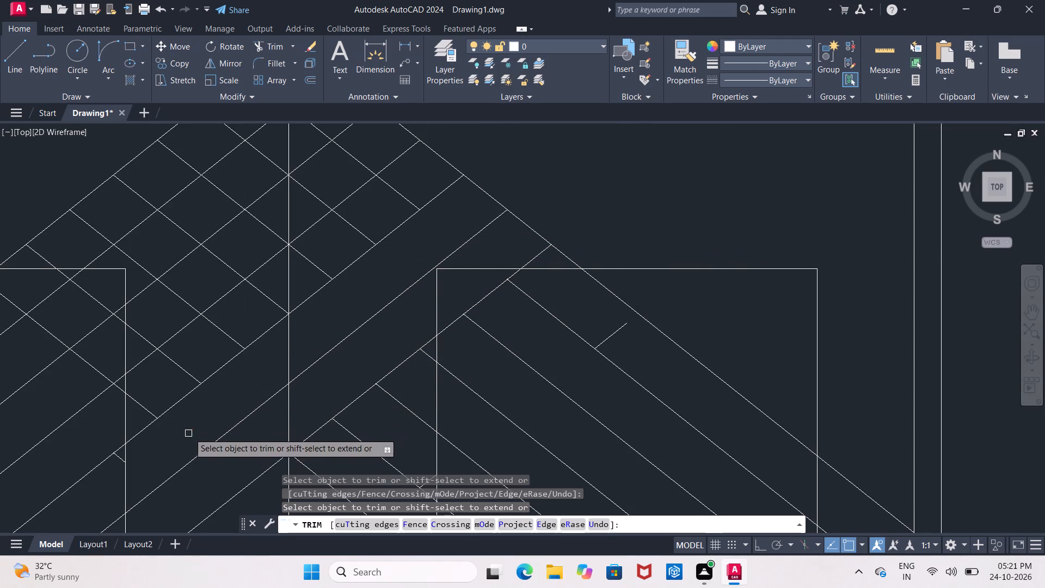
Extend the upper end of the fourth-lowest right-slope line to the door's centre line.
middle_drag(194, 425, 333, 287)
scroll(333, 286, down, 1)
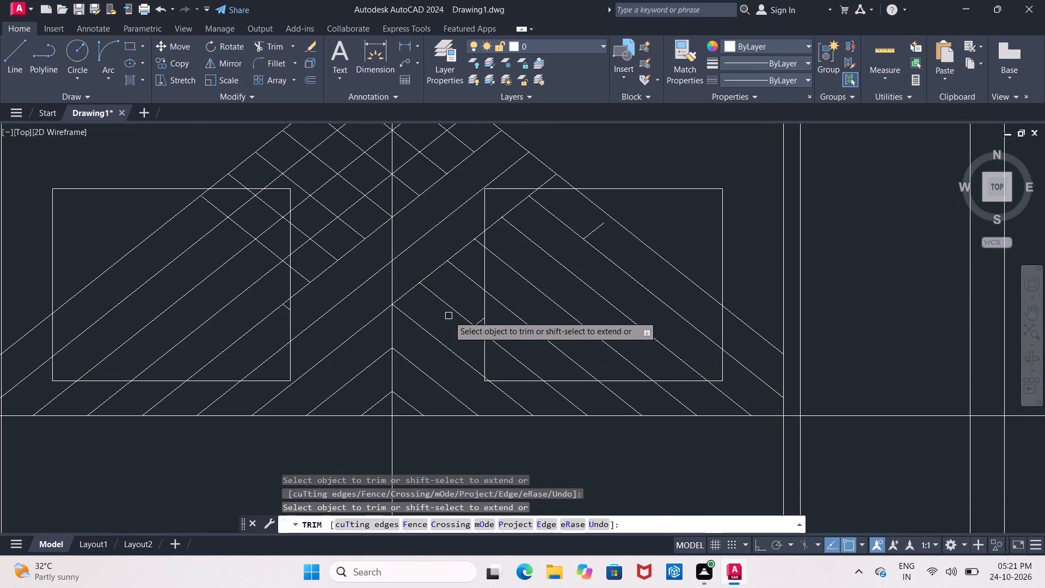
middle_drag(448, 315, 448, 340)
scroll(448, 315, down, 1)
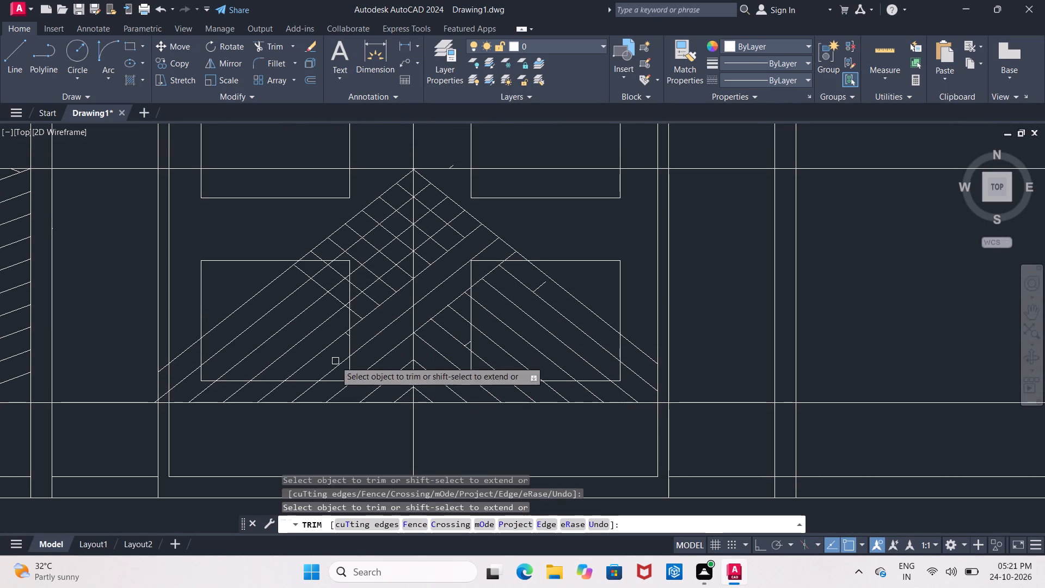
scroll(439, 339, up, 2)
middle_drag(439, 338, 428, 372)
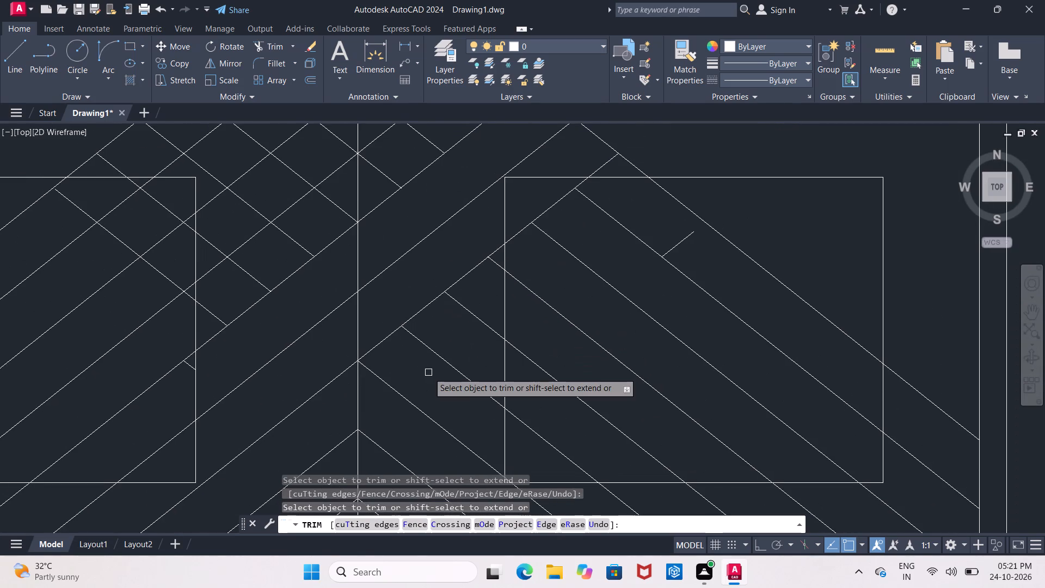
key(Escape)
text(EX)
key(space)
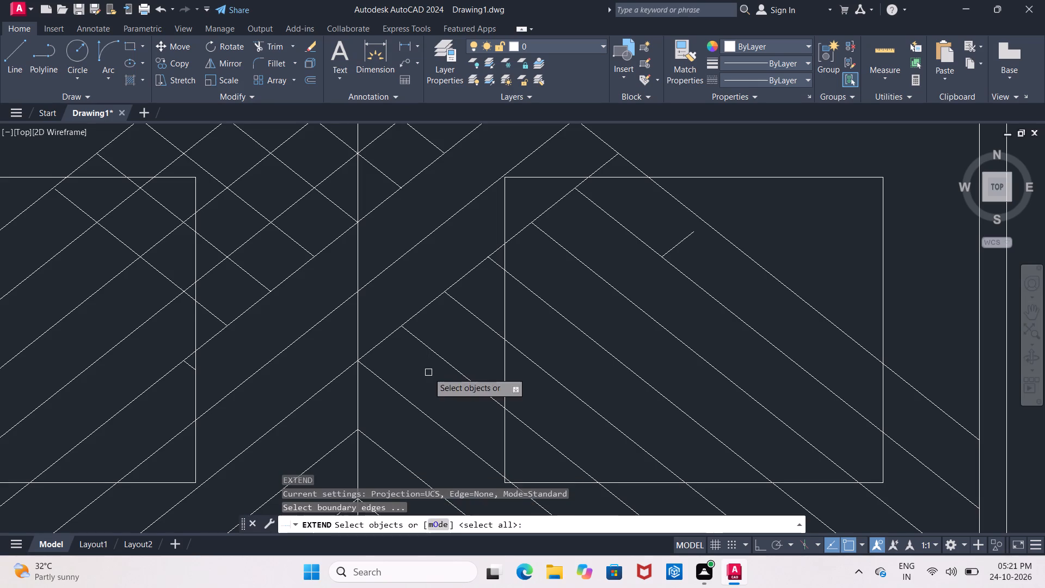
key(space)
click(431, 349)
middle_drag(420, 370, 419, 375)
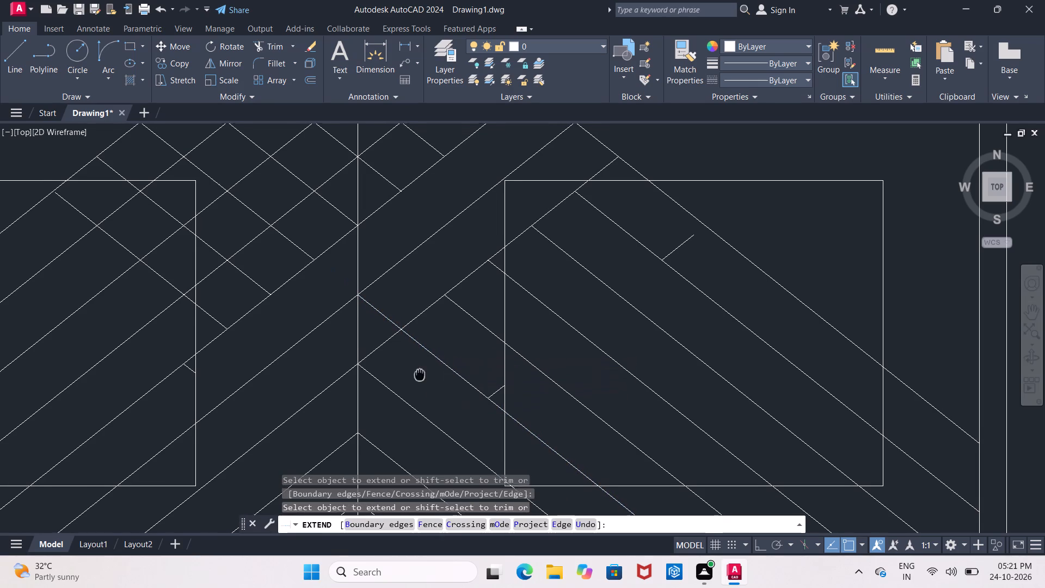
middle_drag(419, 375, 419, 376)
Trim the third-lowest left-slope line between the door's centre line and the fourth-lowest right-slope line.
key(Escape)
text(TR)
key(space)
key(space)
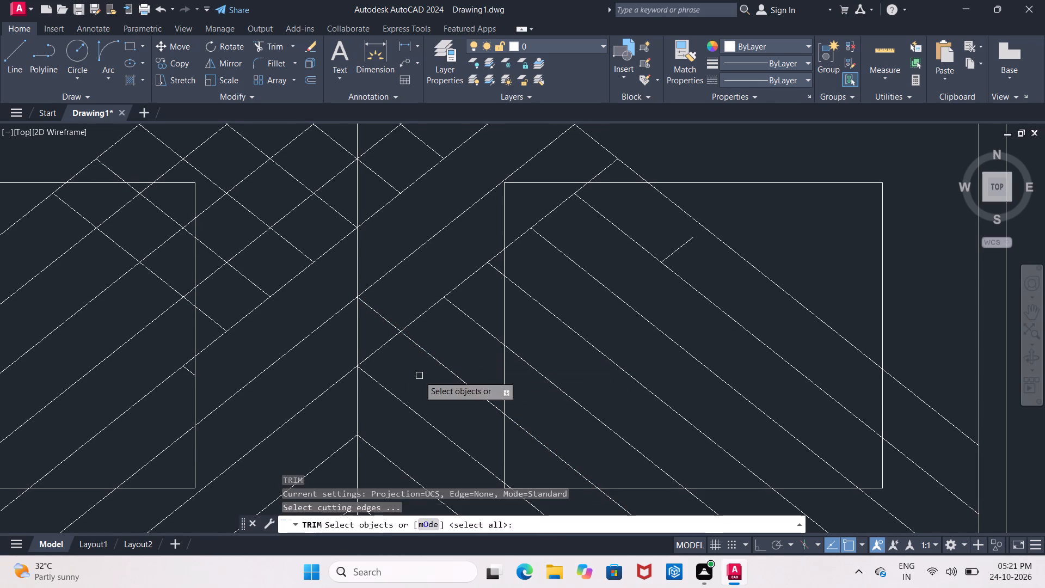
click(386, 348)
middle_drag(420, 359, 405, 405)
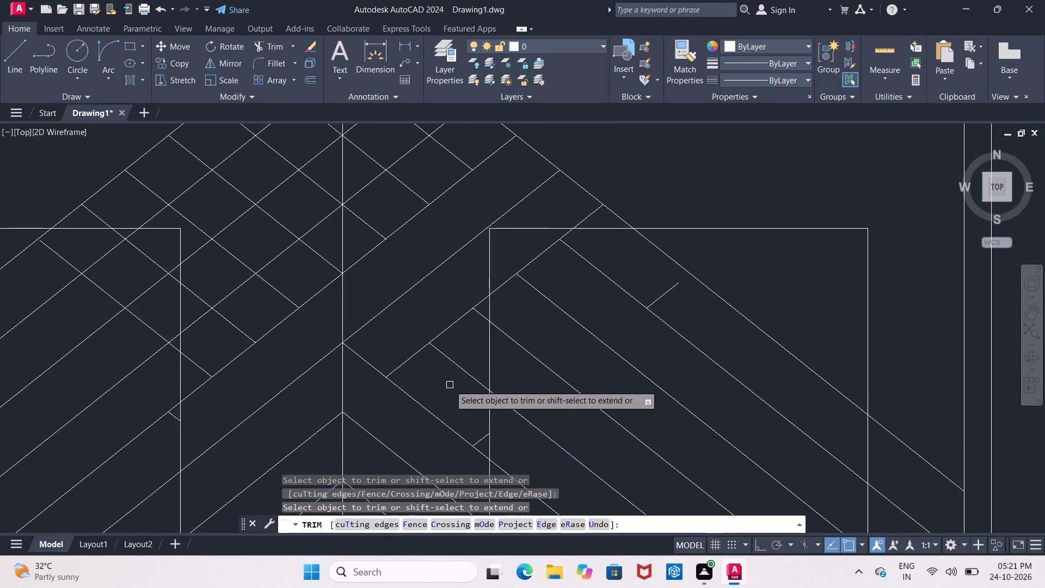
Extend the fifth- to eighth-lowest right-slope lines upward to the fourth-lowest left-slope line.
shift+click(457, 369)
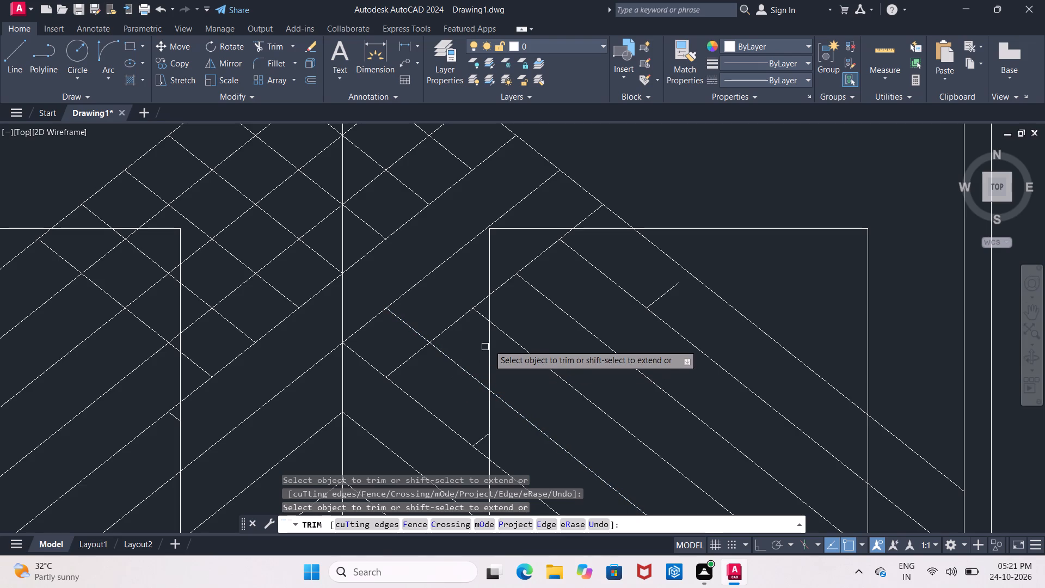
shift+click(507, 336)
shift+click(550, 298)
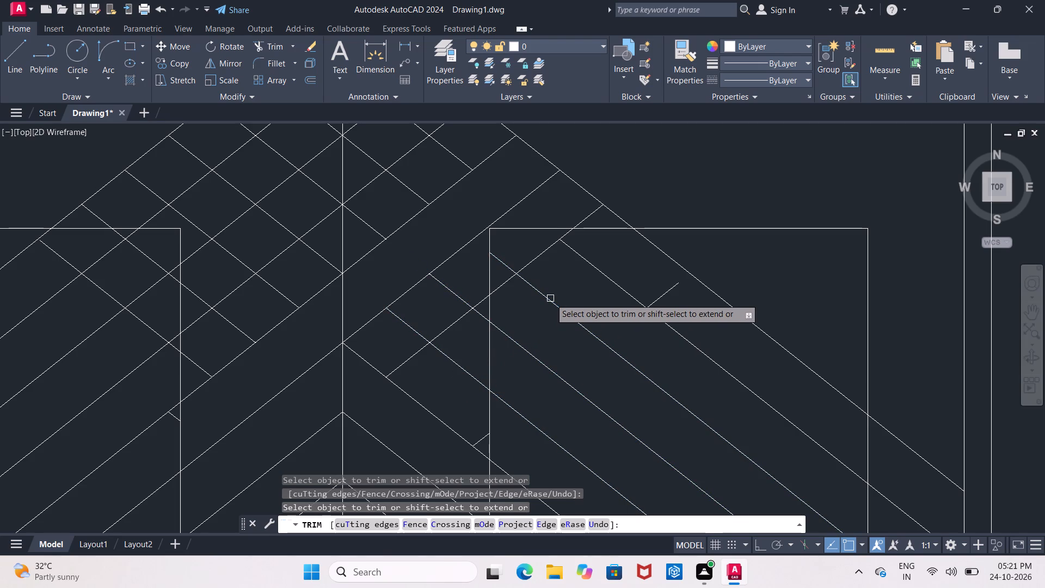
shift+click(542, 297)
shift+click(592, 261)
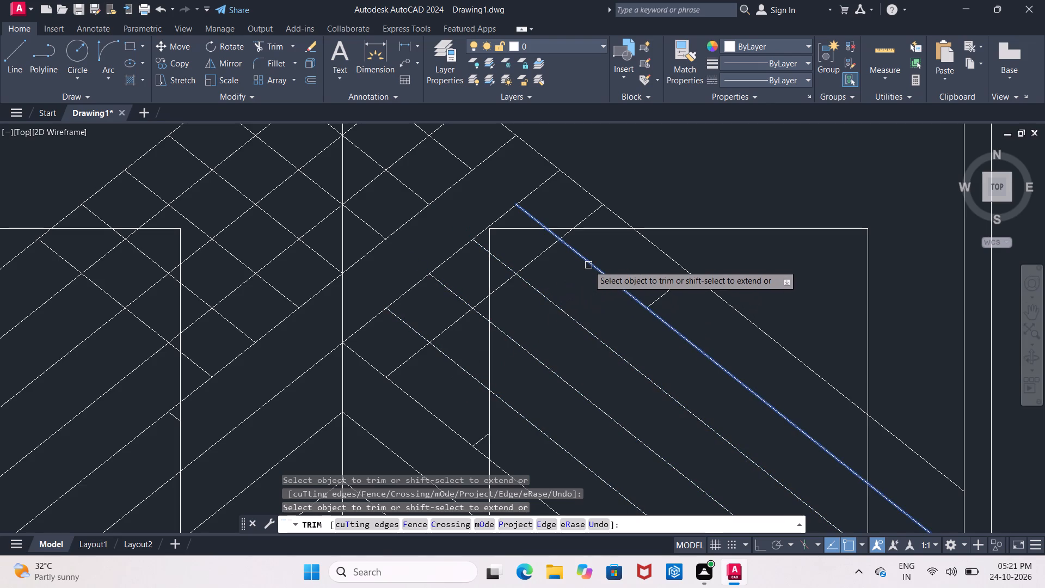
shift+click(588, 265)
Extend the fifth- to eighth-lowest right-slope lines one band further, up to the fifth-lowest left-slope line.
scroll(568, 306, down, 2)
middle_drag(568, 306, 548, 272)
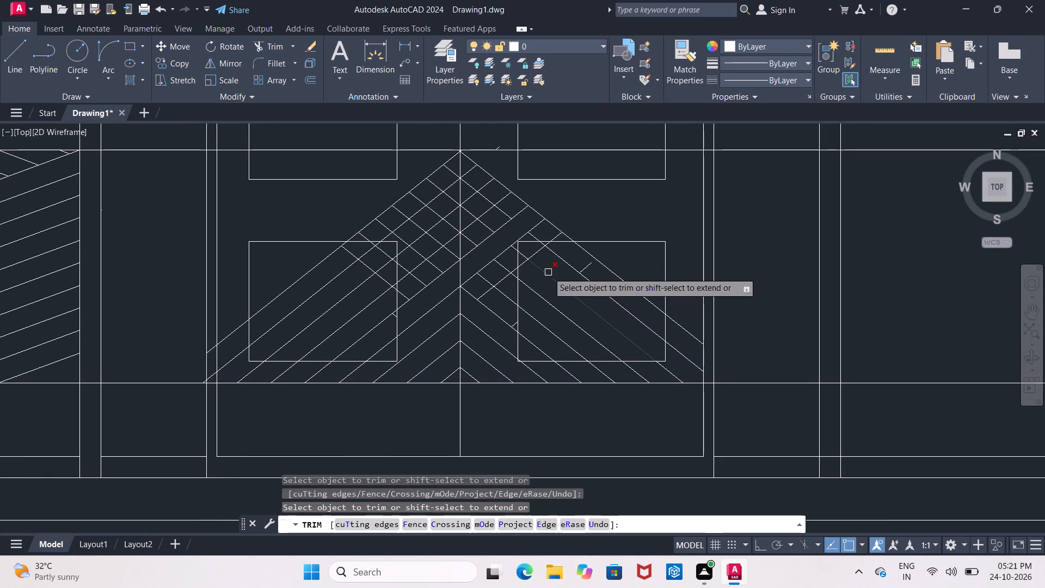
scroll(477, 287, up, 2)
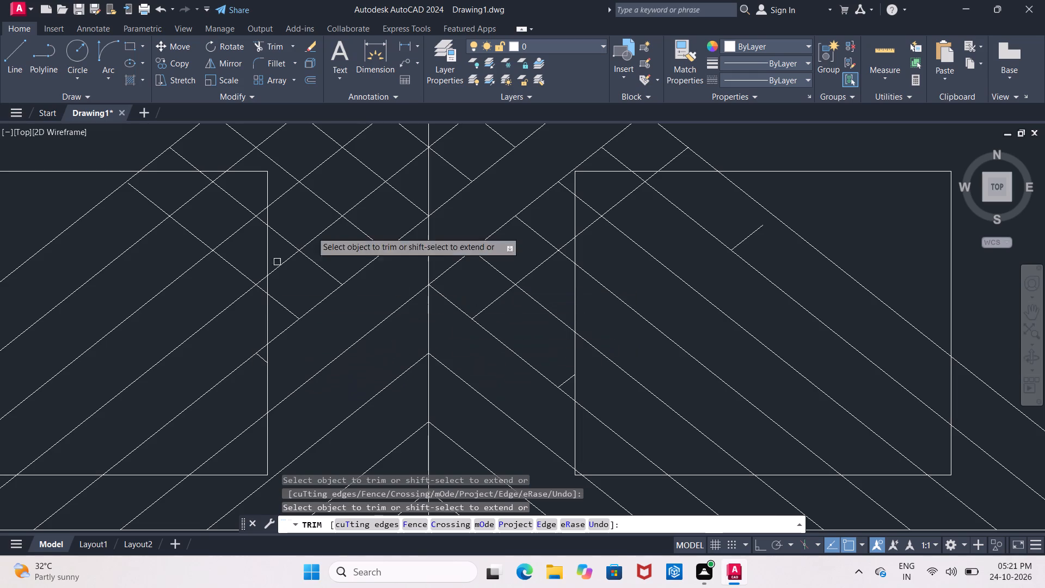
shift+click(493, 266)
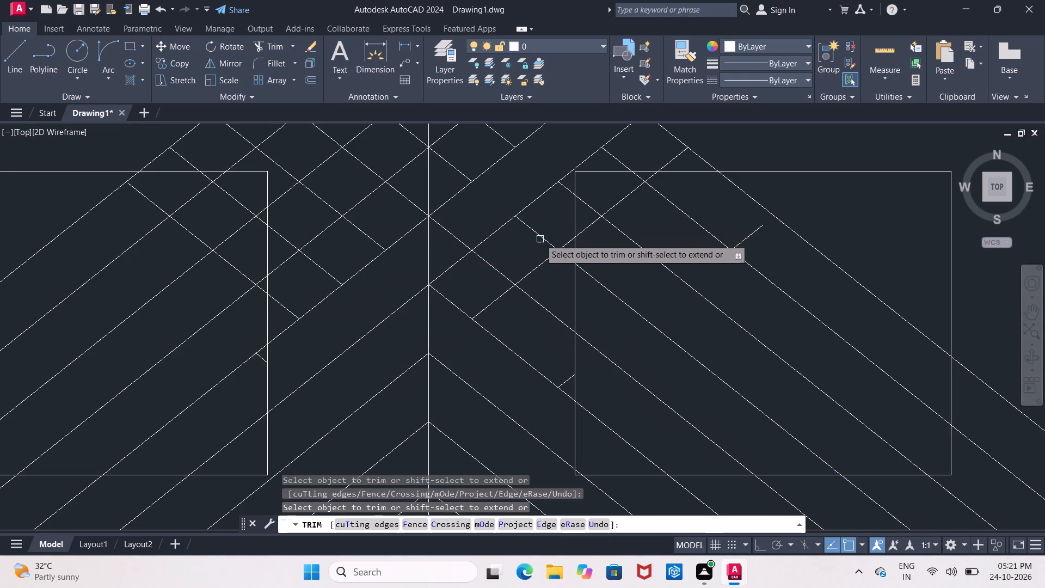
shift+click(540, 239)
shift+click(587, 208)
middle_drag(596, 193, 517, 299)
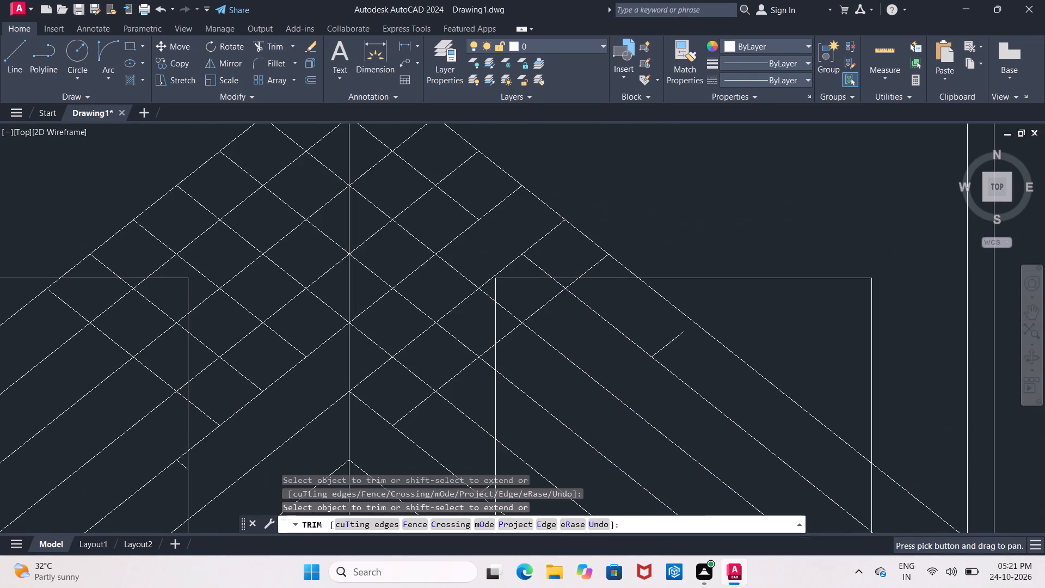
shift+click(539, 262)
Trim the left-slope segments beyond the centre line that cross the two bands between the fourth- and sixth-lowest right-slope lines.
middle_drag(465, 282, 505, 215)
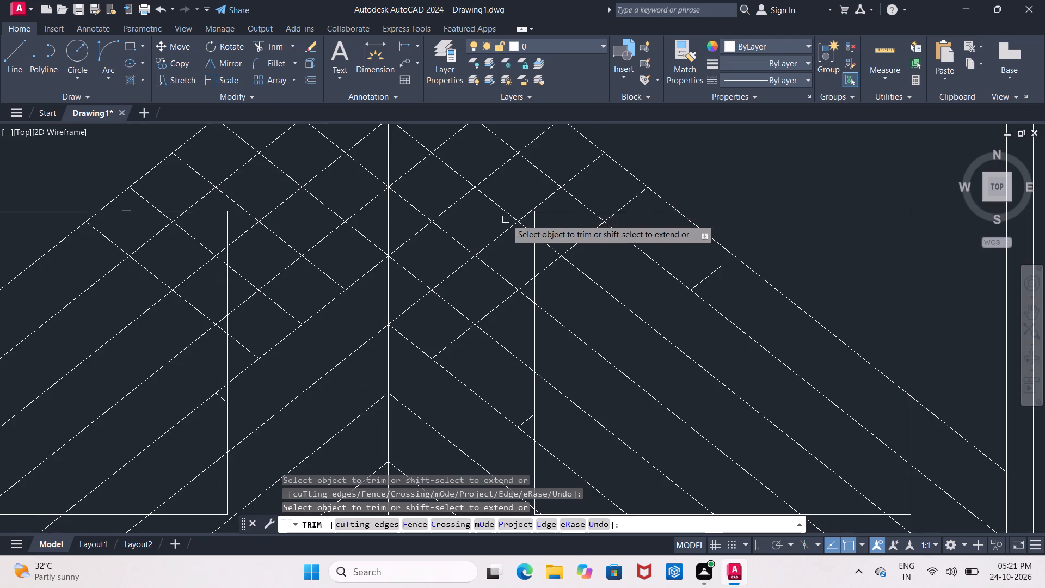
scroll(507, 218, down, 2)
middle_drag(482, 258, 476, 284)
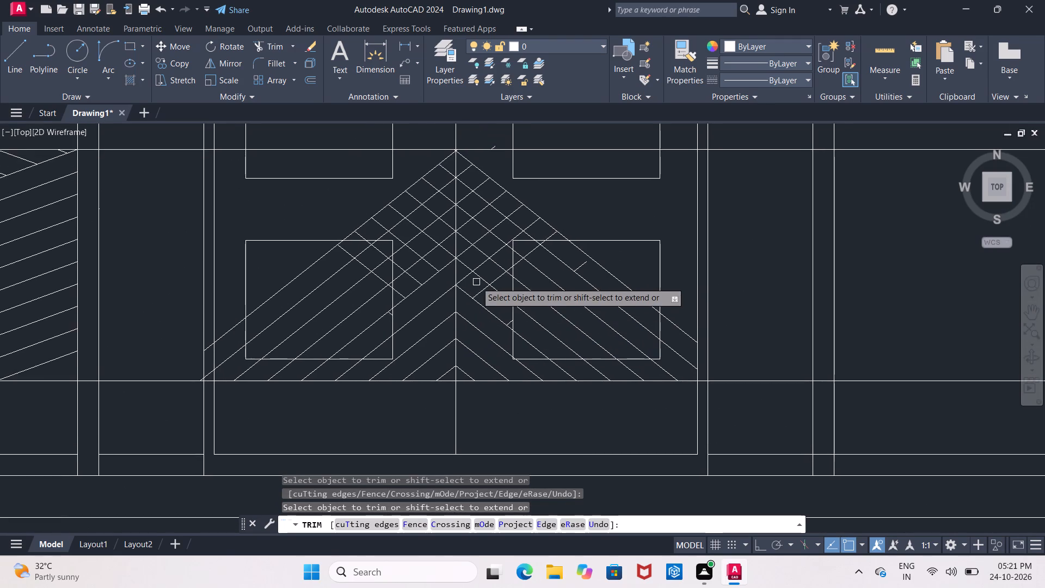
scroll(476, 282, up, 1)
click(459, 276)
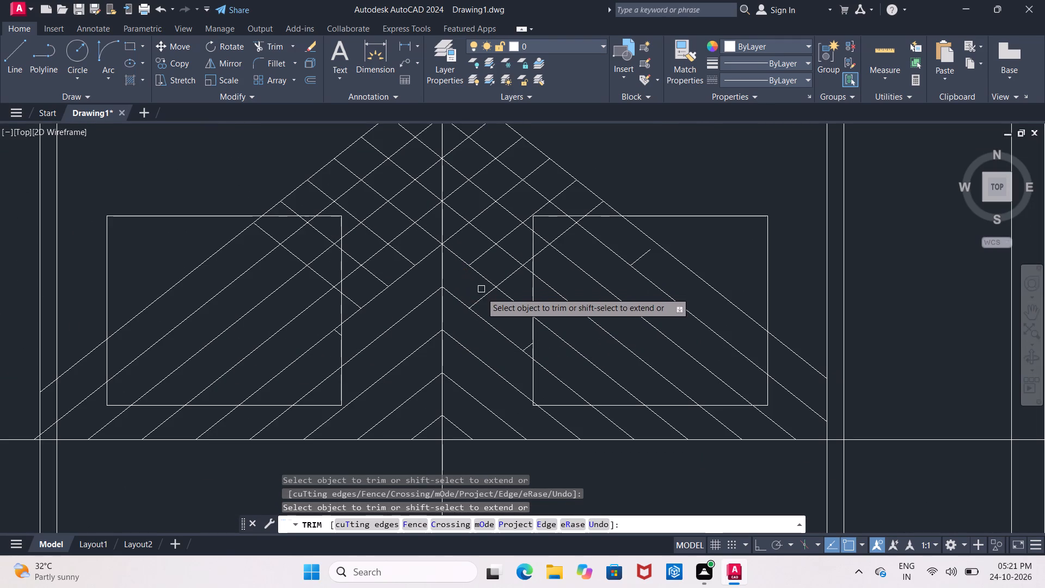
click(482, 294)
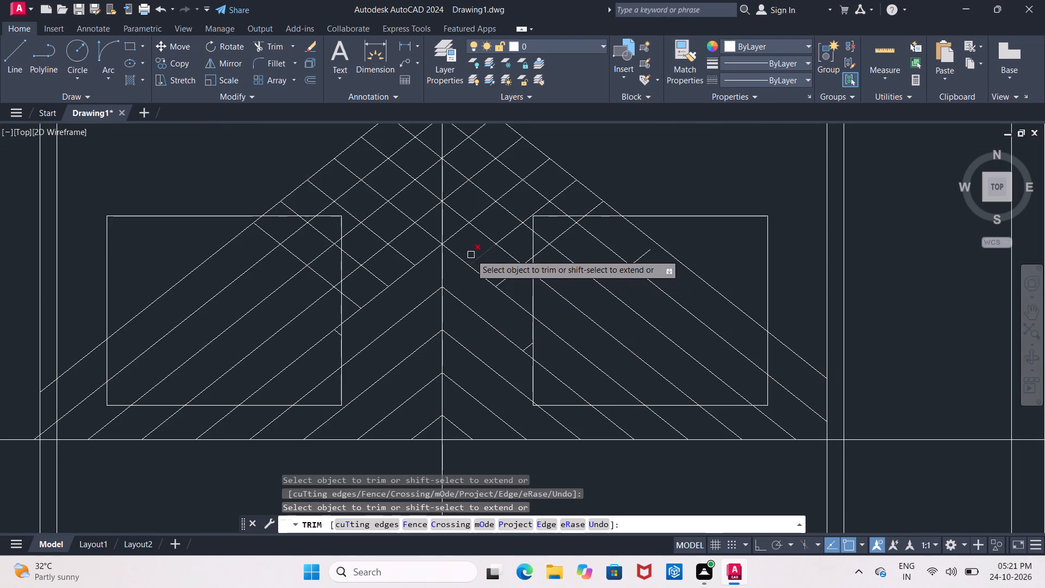
click(458, 234)
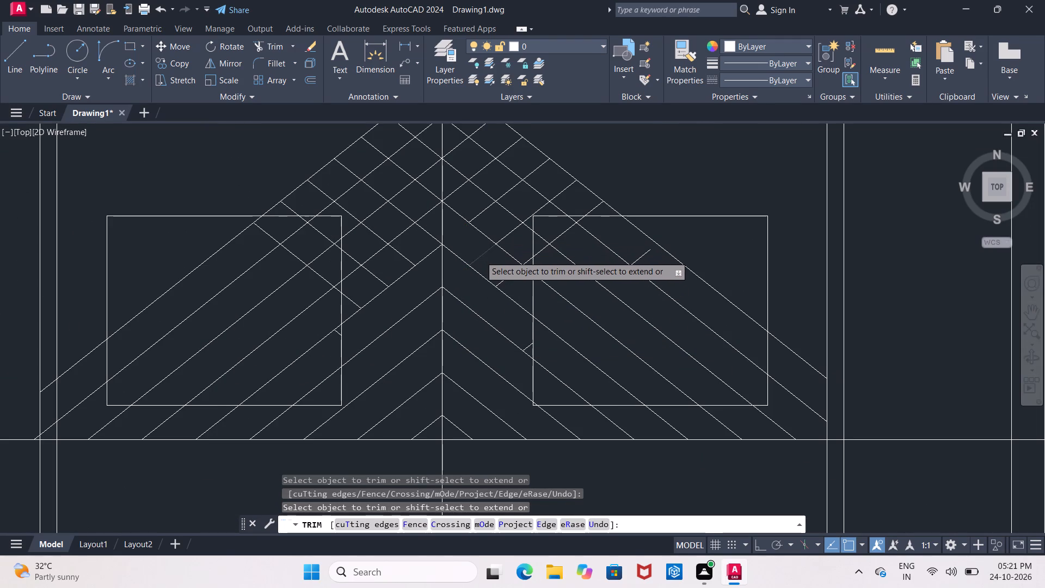
click(480, 256)
click(506, 279)
Trim the left-slope segments beyond the centre line that cross the band between the sixth- and seventh-lowest right-slope lines.
middle_drag(495, 262, 485, 338)
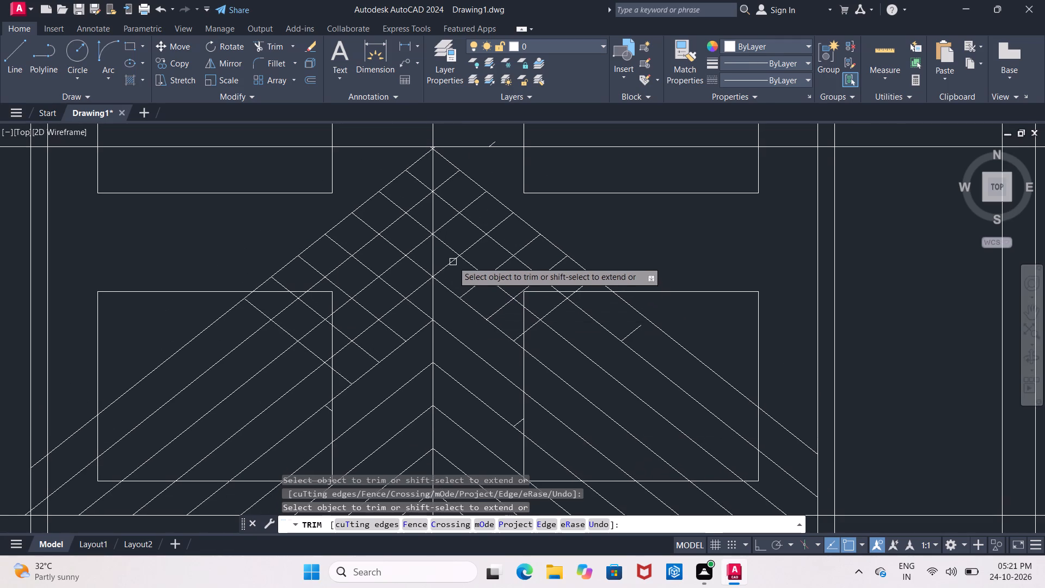
click(452, 261)
click(469, 286)
click(494, 306)
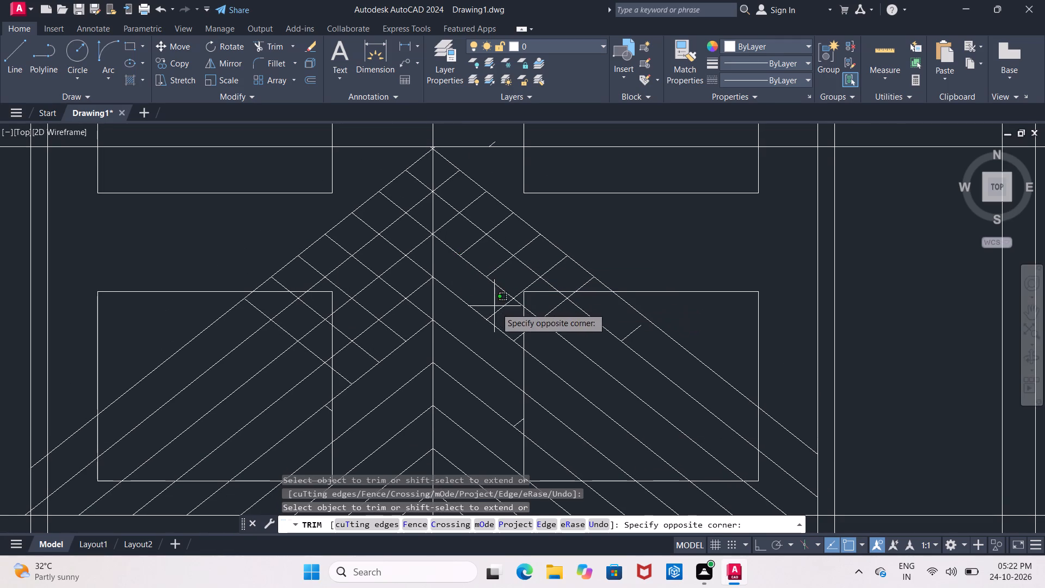
click(503, 315)
click(518, 335)
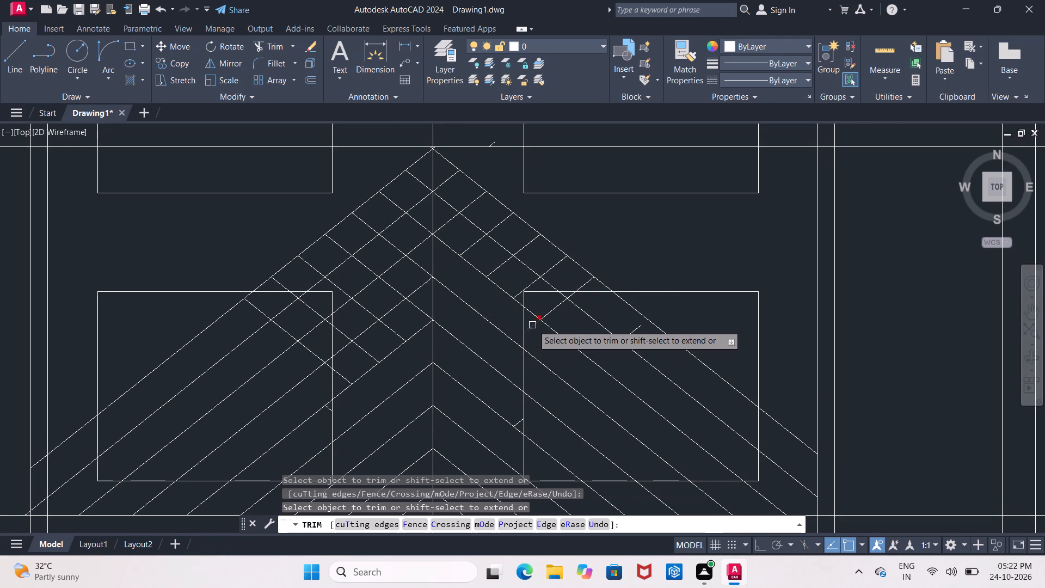
click(533, 325)
Trim the remaining upper pieces of the third-lowest left-slope line, and try to trim the stray fragment in the outermost right-slope band.
click(553, 309)
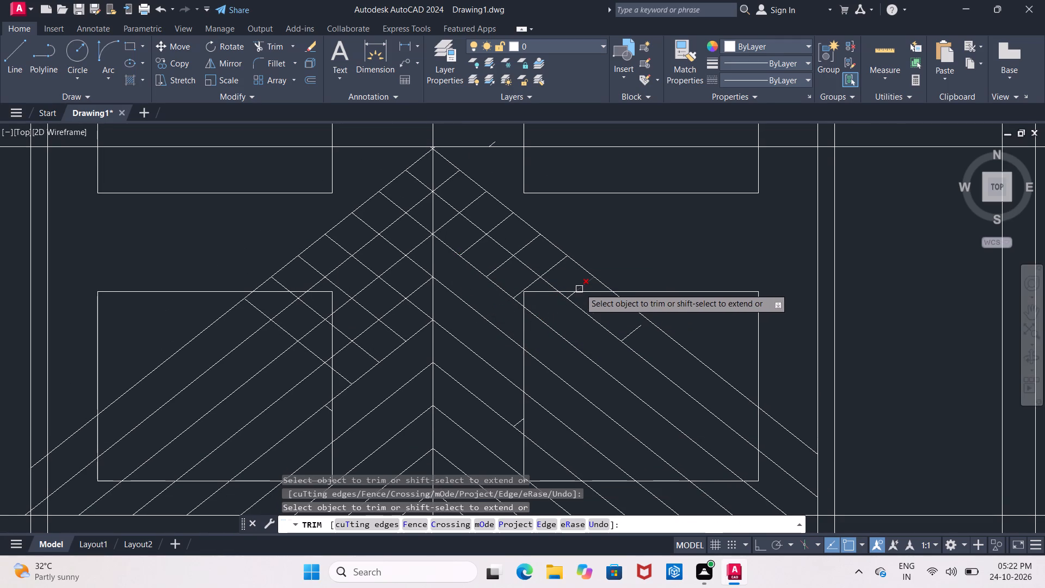
click(581, 287)
click(629, 329)
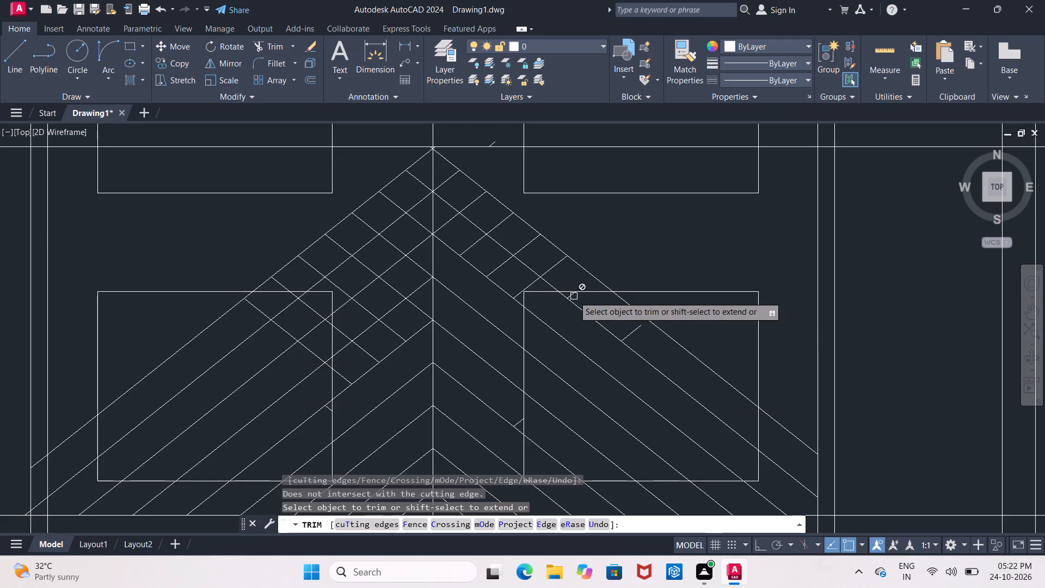
Trim the left-slope segments beyond the centre line that cross the band between the seventh- and eighth-lowest right-slope lines.
click(453, 222)
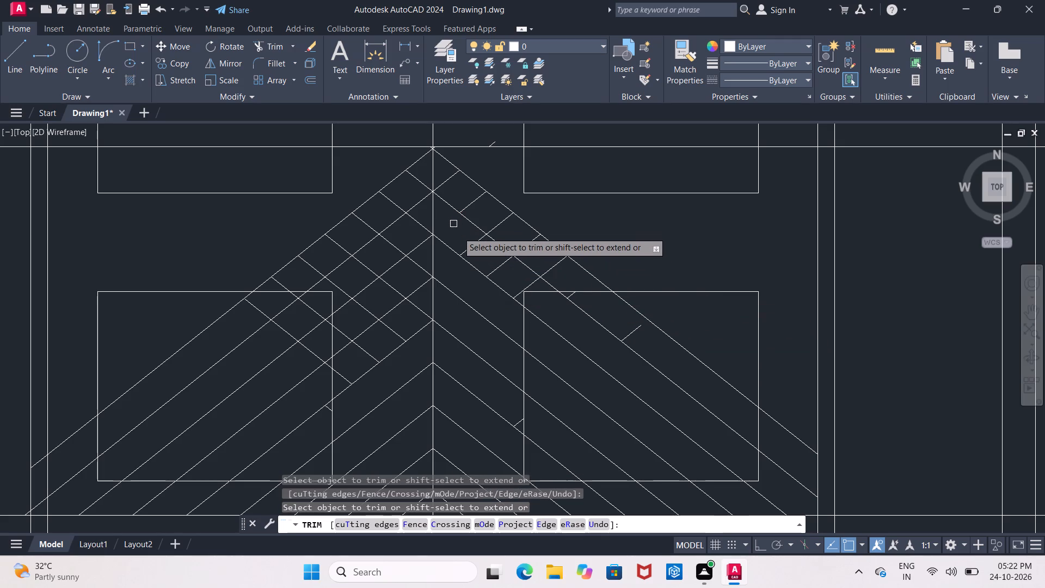
click(469, 243)
click(501, 267)
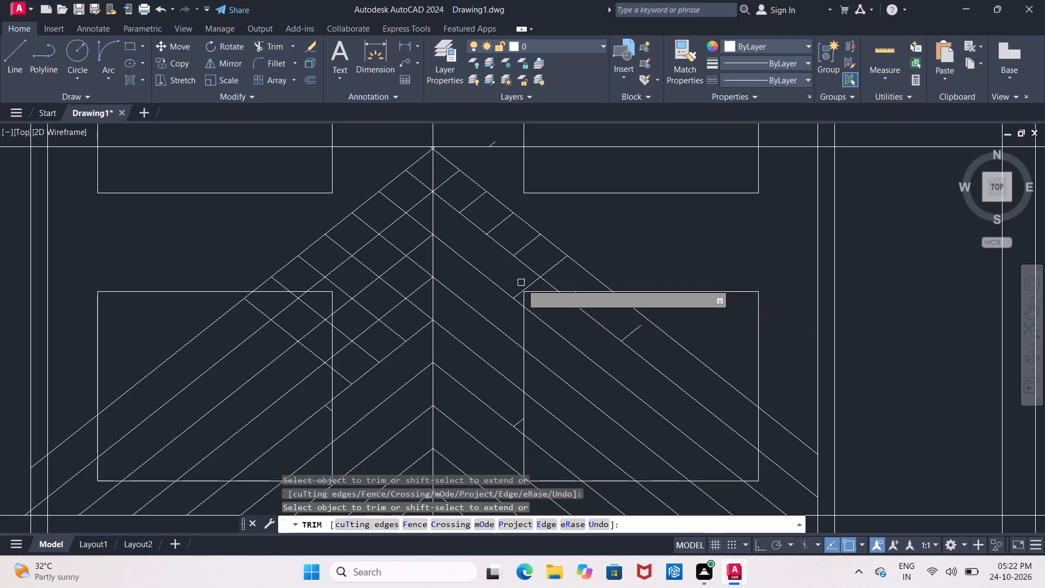
click(525, 286)
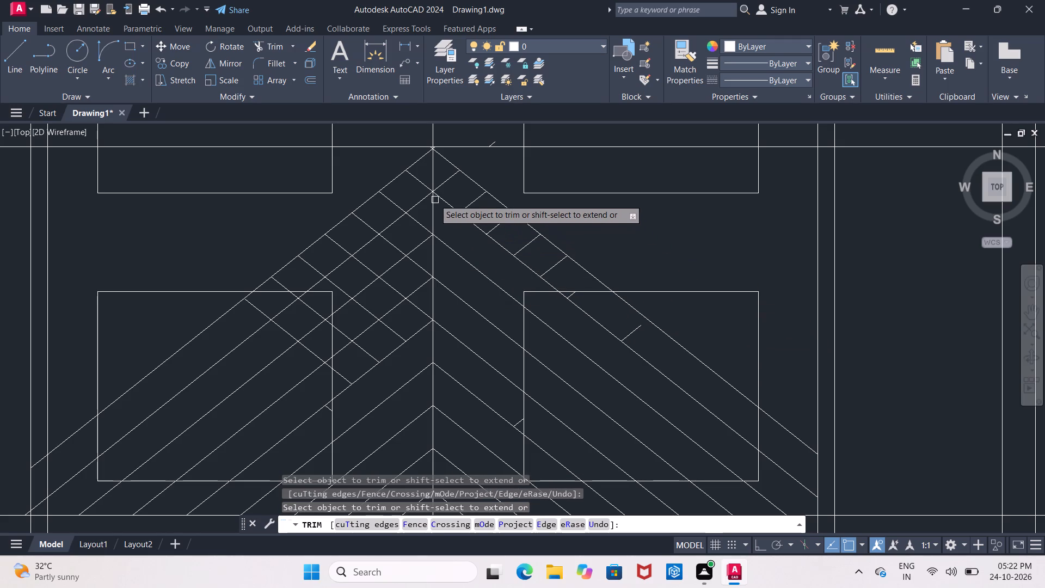
Trim the right-slope segments left of the centre line that cross the band between the fifth- and sixth-lowest left-slope lines.
click(423, 311)
click(392, 331)
click(364, 351)
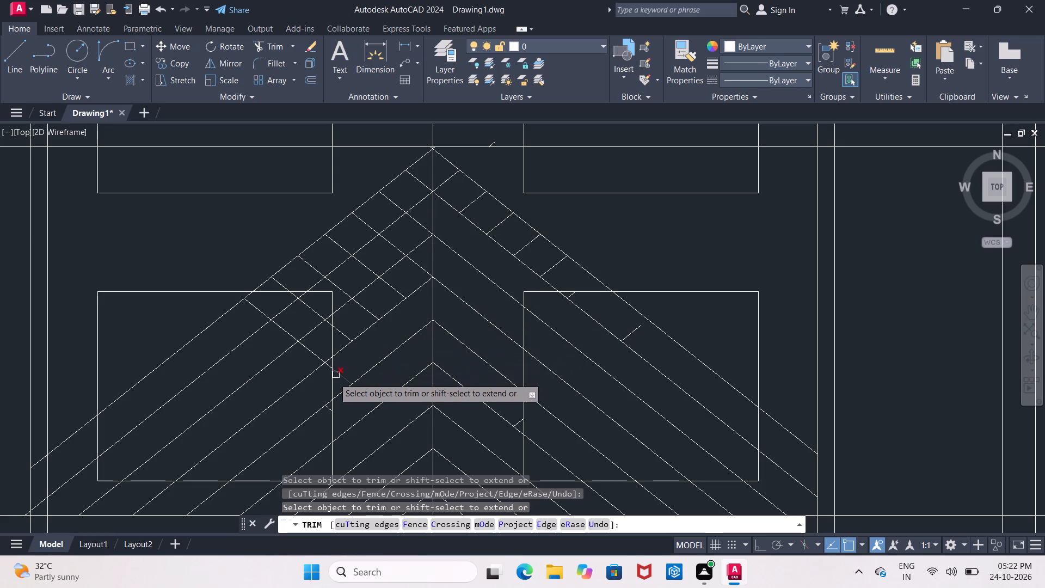
click(340, 376)
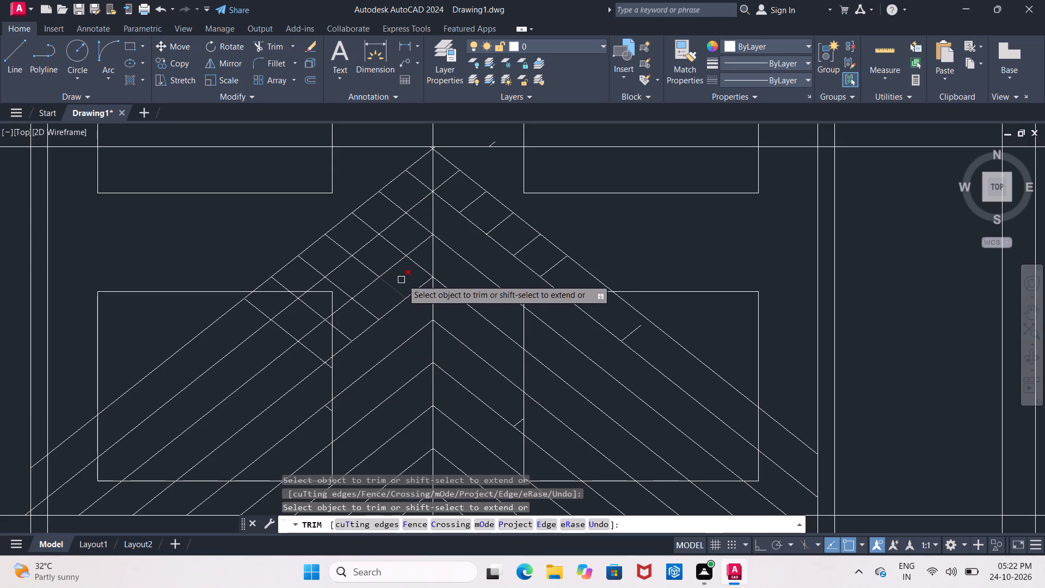
Trim the right-slope segments left of the centre line that cross the band between the sixth- and seventh-lowest left-slope lines.
click(420, 264)
click(390, 288)
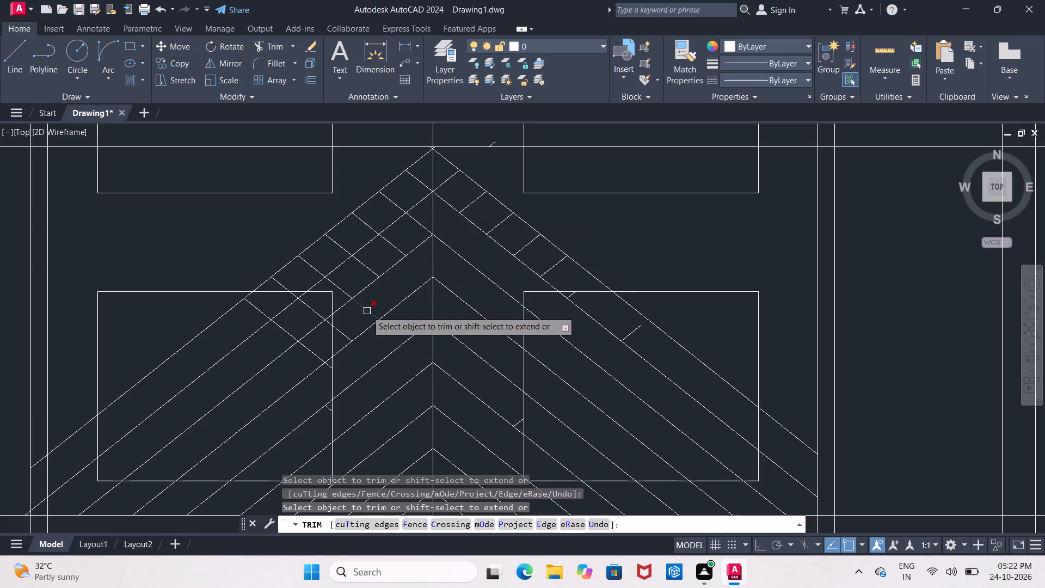
click(367, 311)
click(344, 338)
click(310, 352)
middle_drag(388, 298, 357, 337)
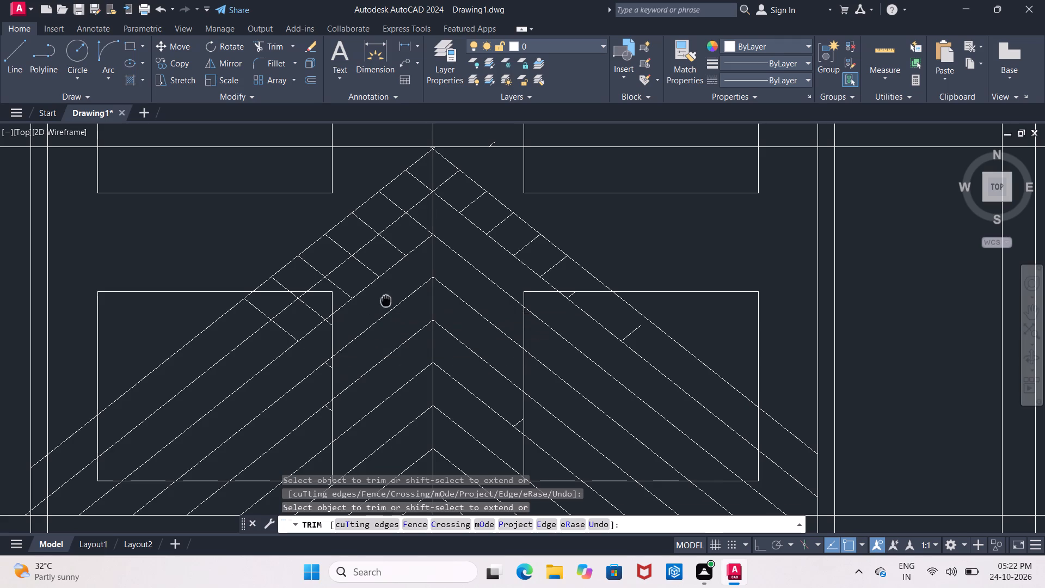
Trim the right-slope segments left of the centre line that cross the band between the seventh- and eighth-lowest left-slope lines.
middle_drag(357, 337, 342, 352)
click(374, 279)
click(347, 306)
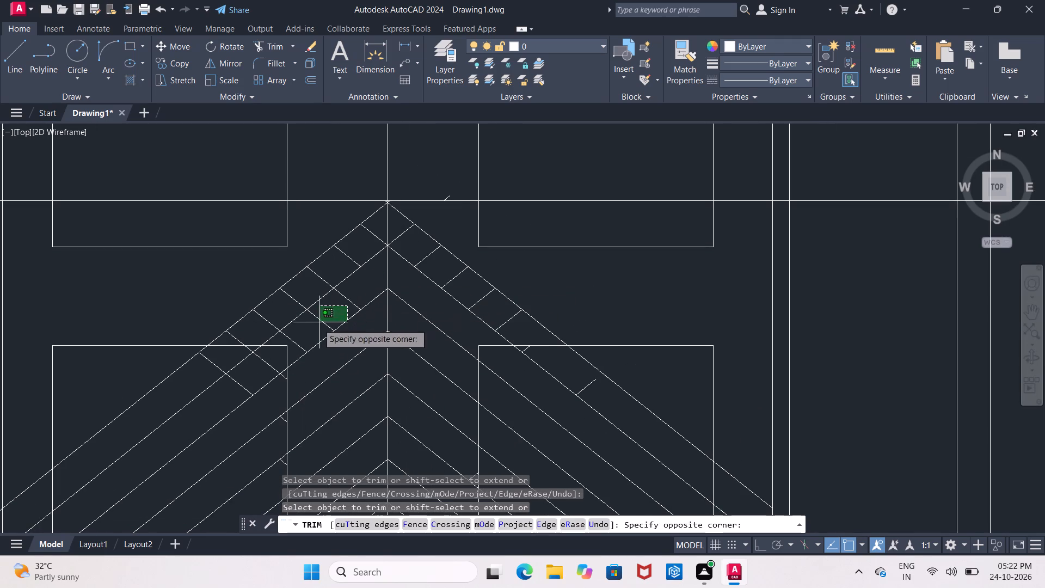
click(317, 324)
click(294, 343)
click(268, 364)
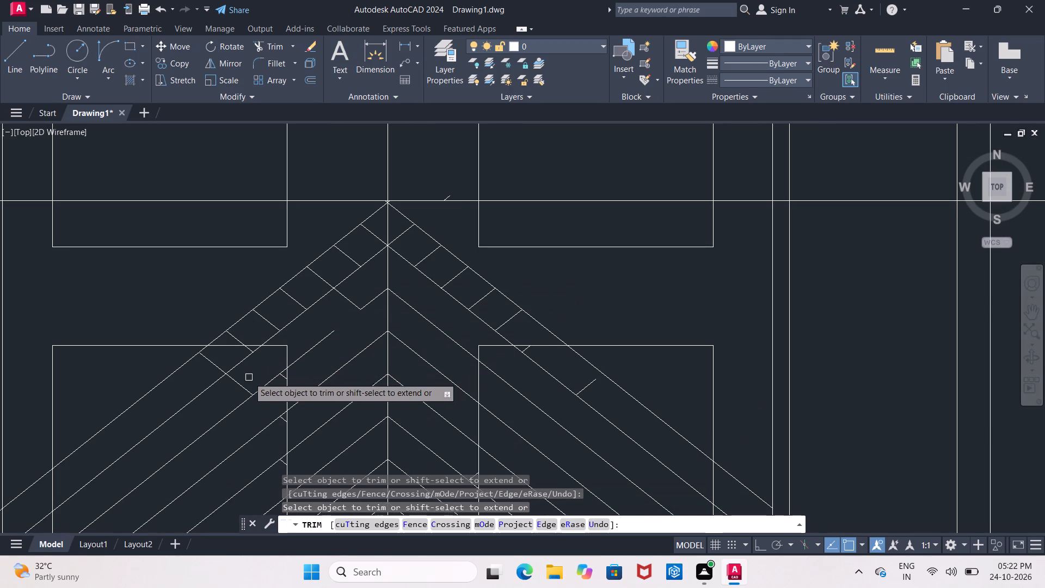
click(233, 385)
Trim the right-slope segments left of the centre line that cross the outermost left-slope band.
click(377, 237)
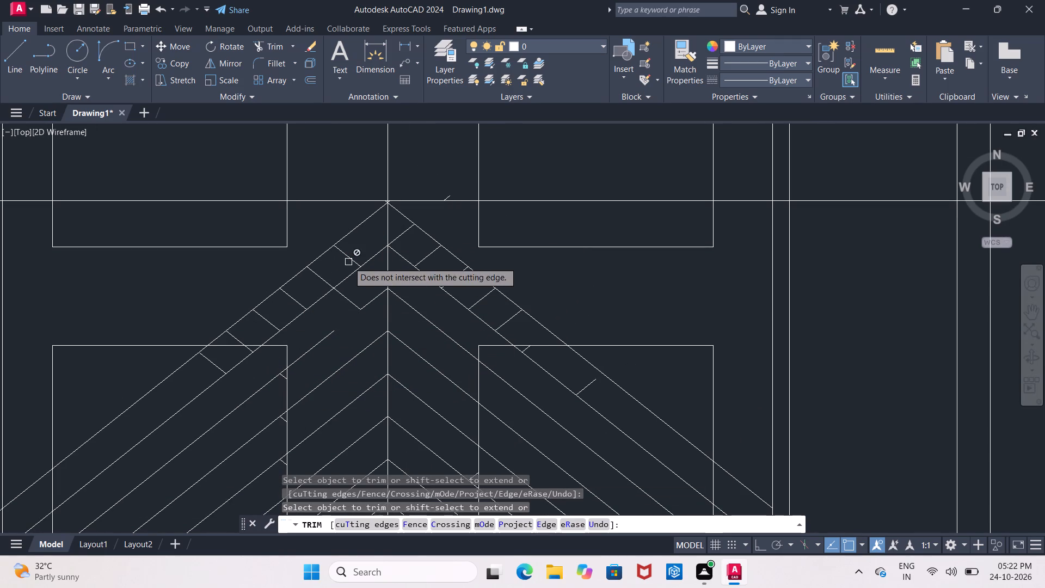
click(348, 262)
click(353, 256)
click(353, 255)
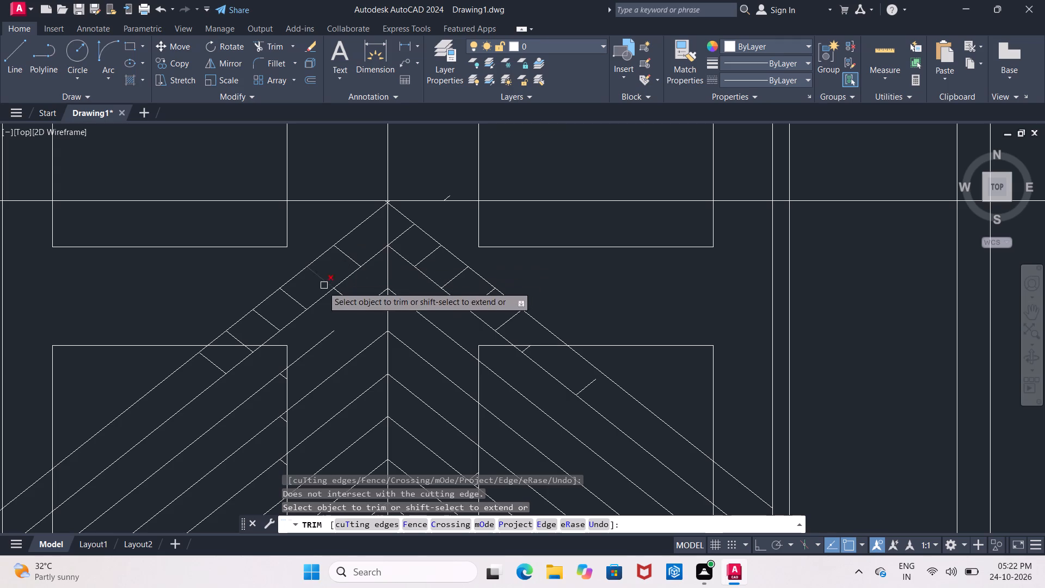
click(322, 287)
click(327, 279)
click(296, 301)
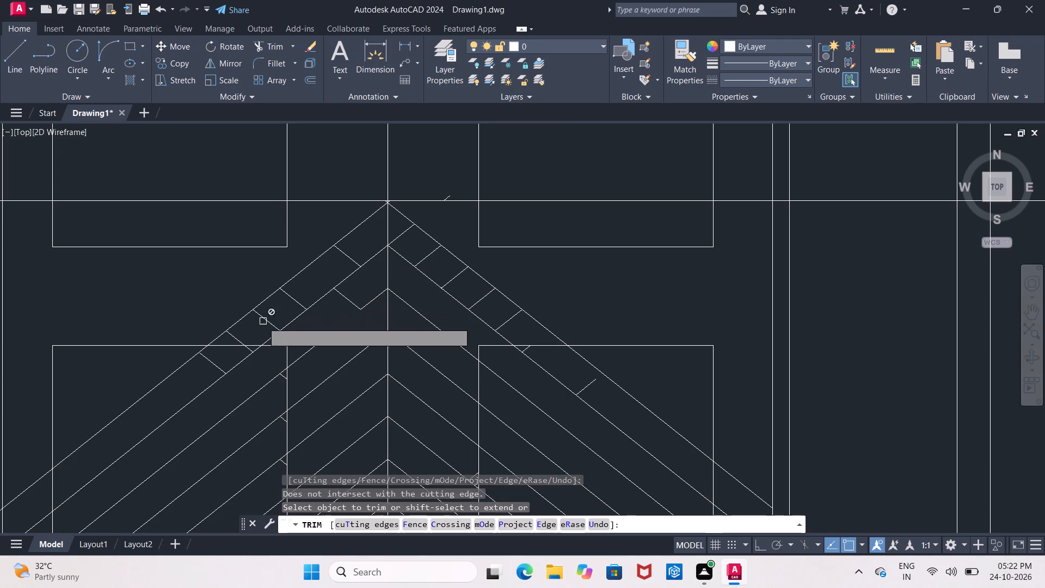
click(258, 324)
key(Escape)
Erase the five leftover right-slope cross pieces inside the outermost left-slope band.
click(349, 258)
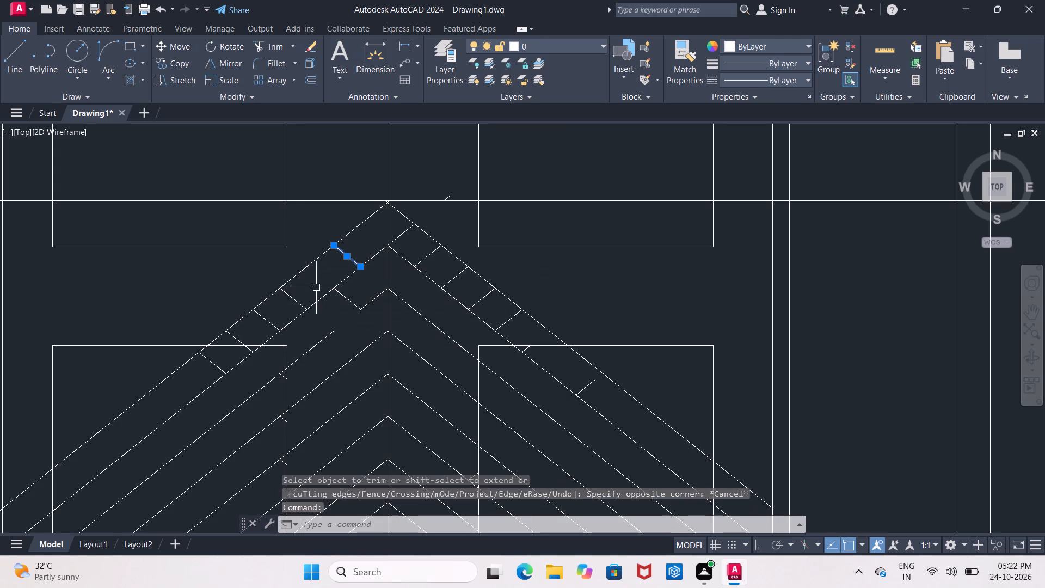
click(298, 298)
click(272, 319)
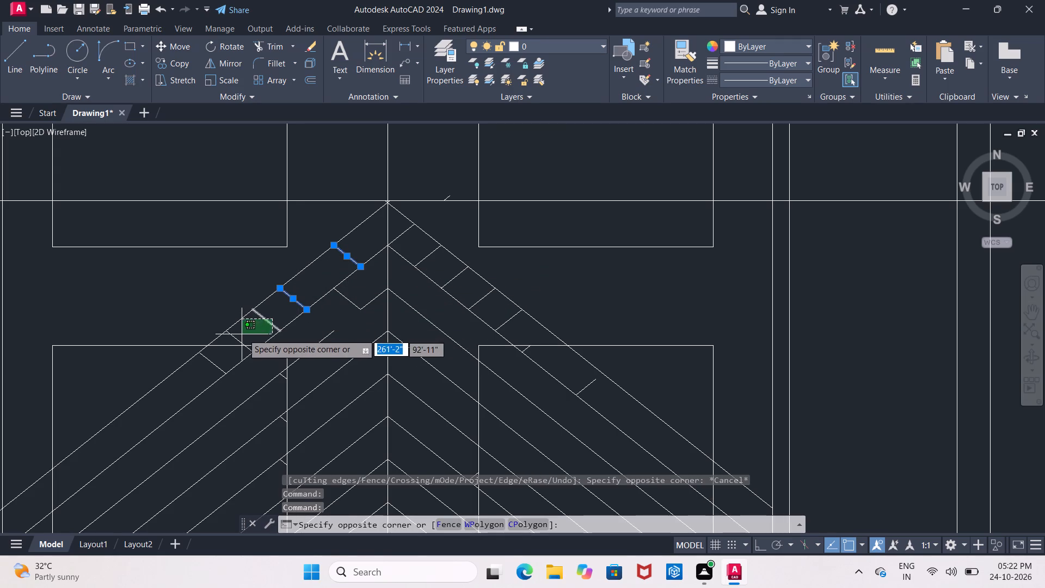
click(274, 318)
click(268, 323)
click(238, 338)
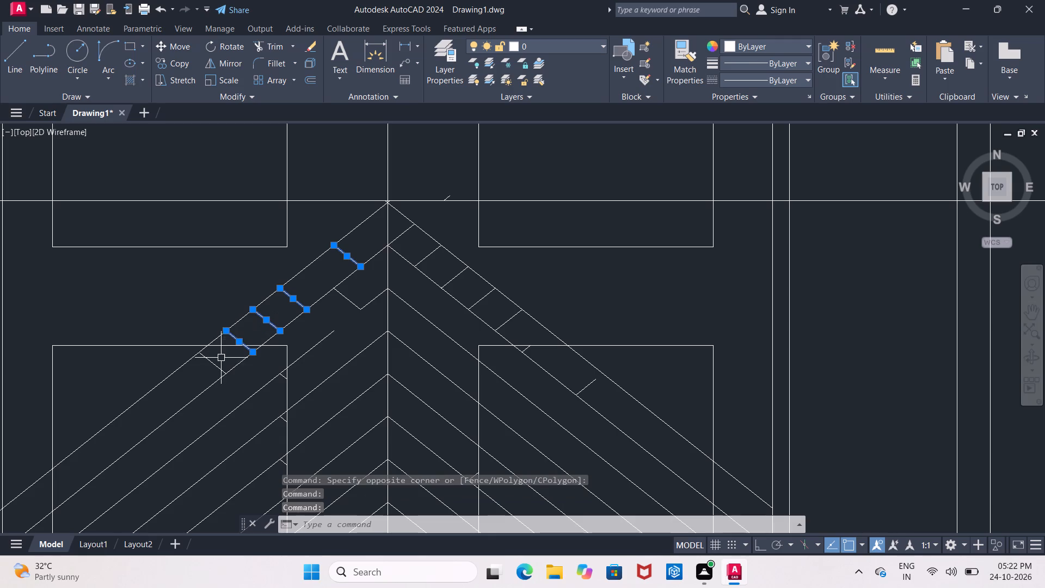
click(219, 362)
click(217, 366)
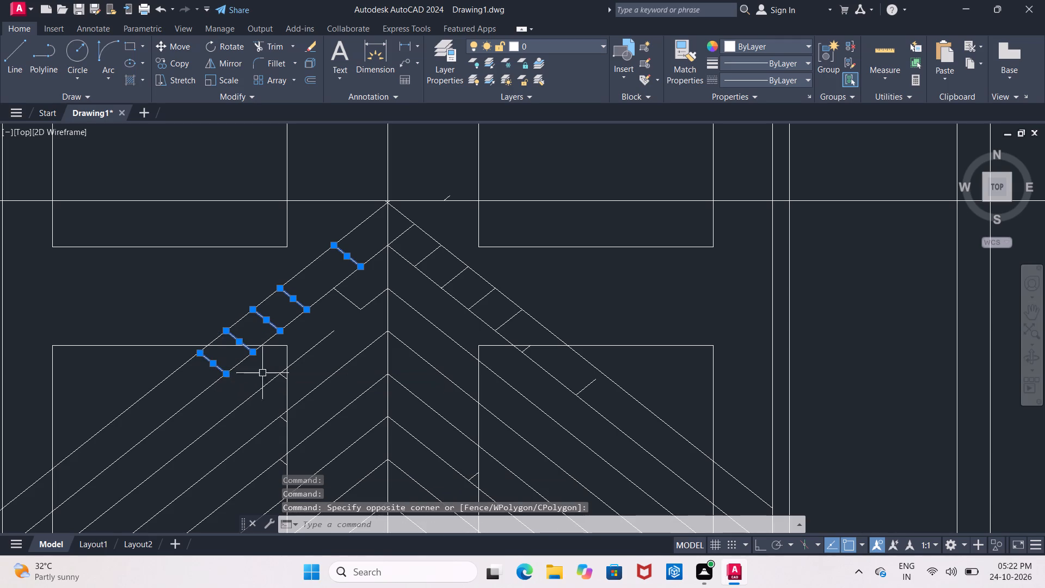
key(Delete)
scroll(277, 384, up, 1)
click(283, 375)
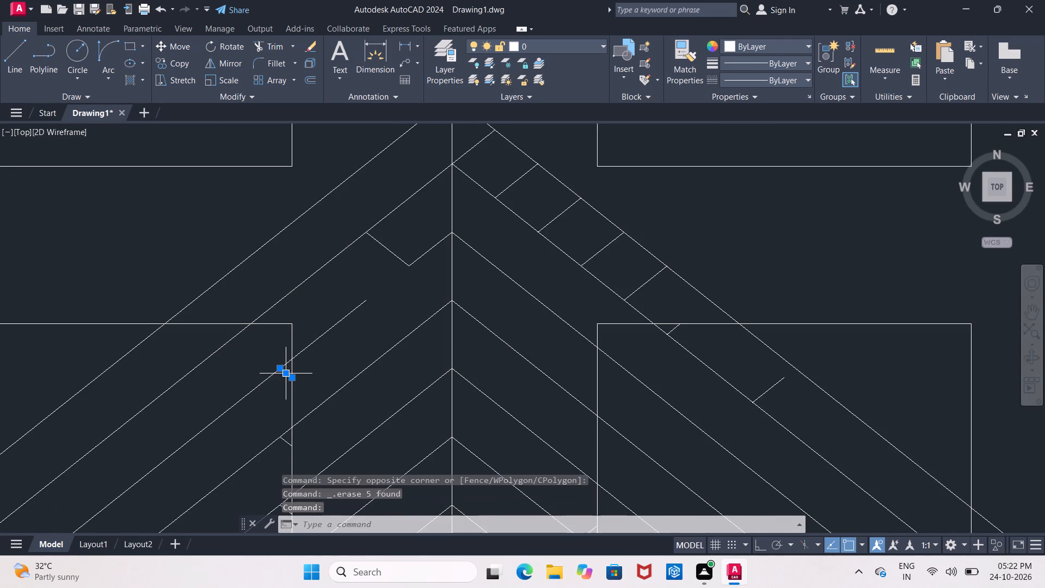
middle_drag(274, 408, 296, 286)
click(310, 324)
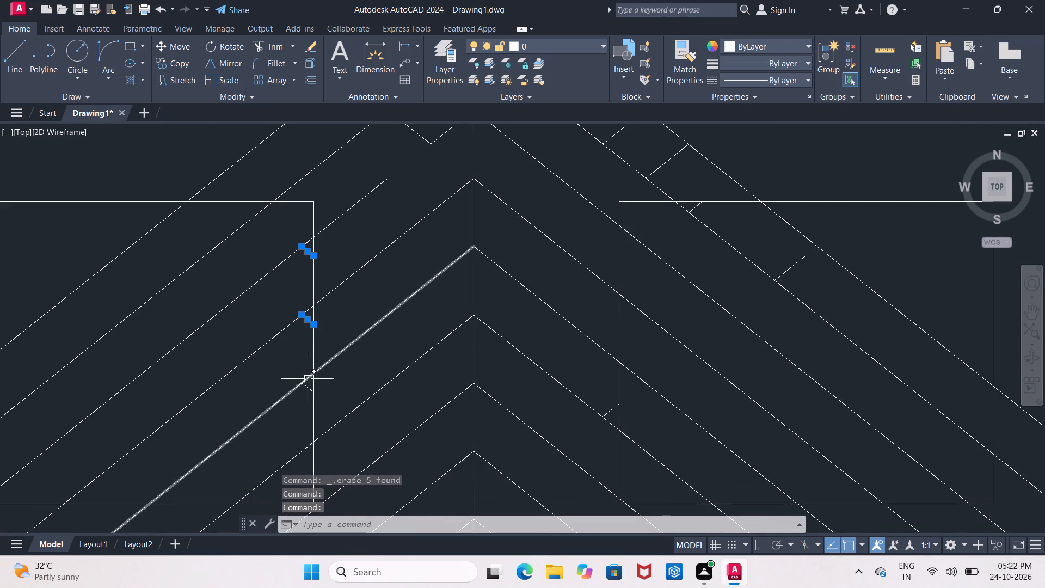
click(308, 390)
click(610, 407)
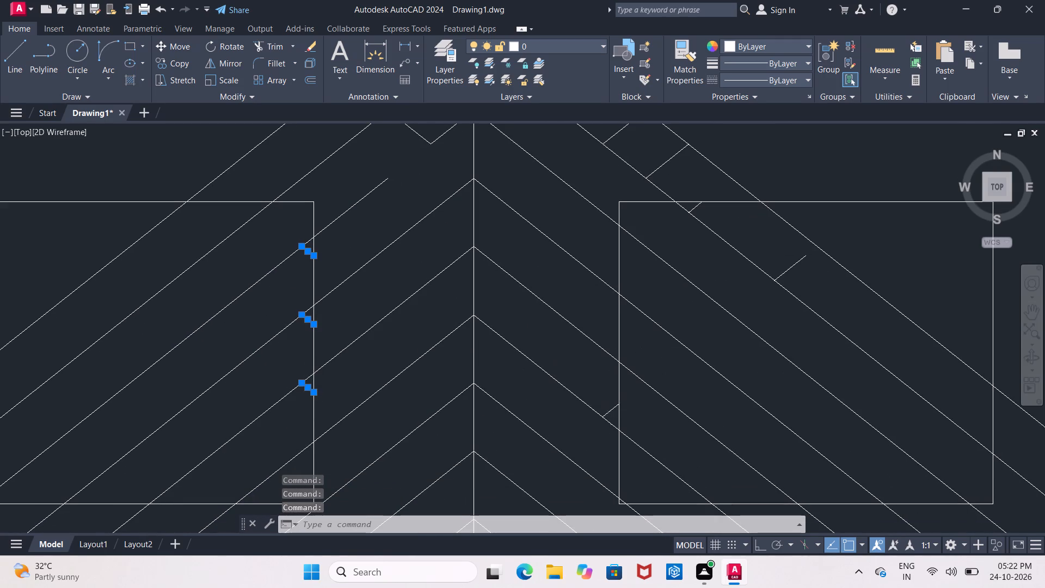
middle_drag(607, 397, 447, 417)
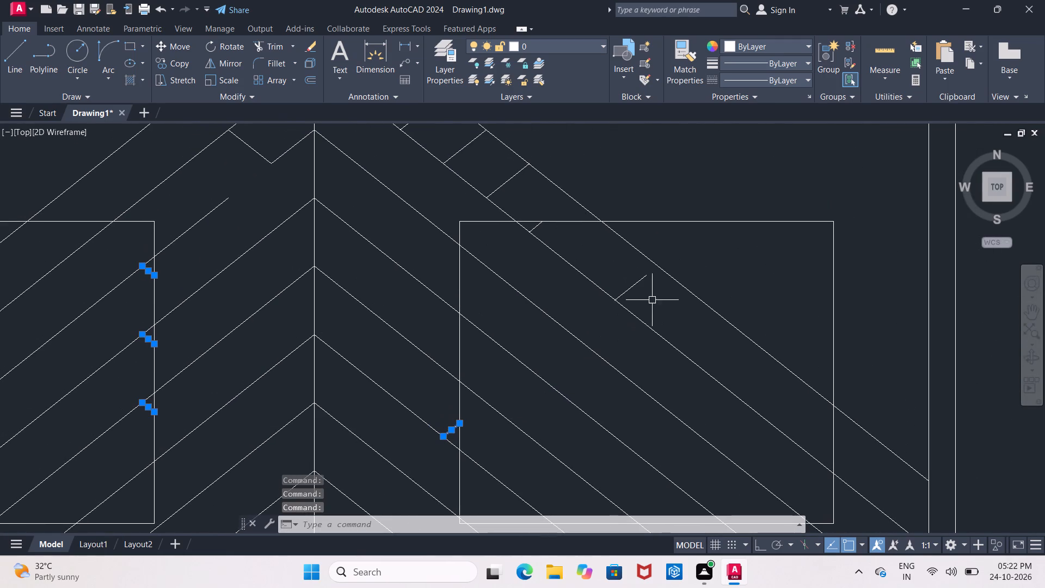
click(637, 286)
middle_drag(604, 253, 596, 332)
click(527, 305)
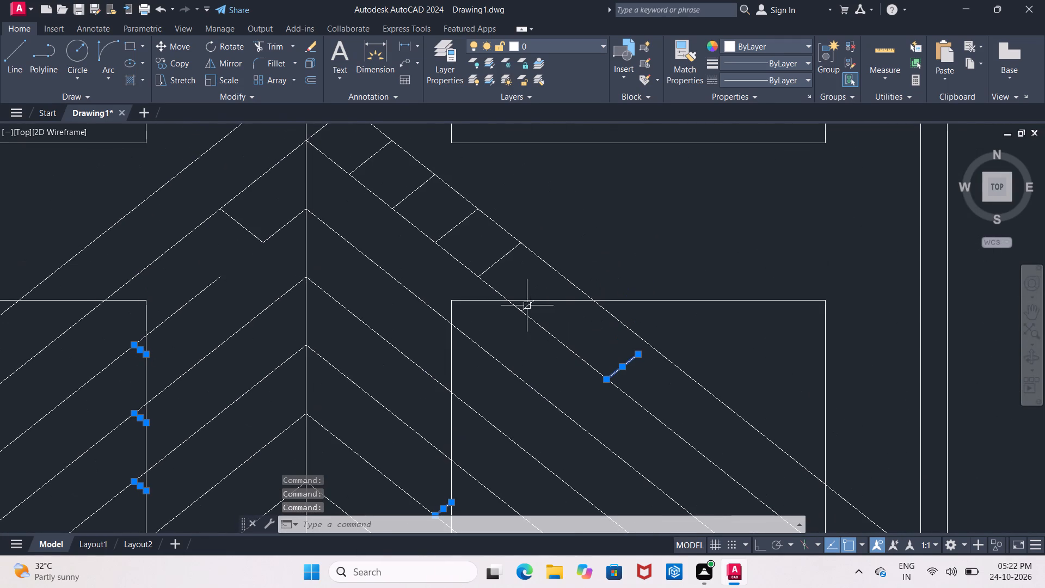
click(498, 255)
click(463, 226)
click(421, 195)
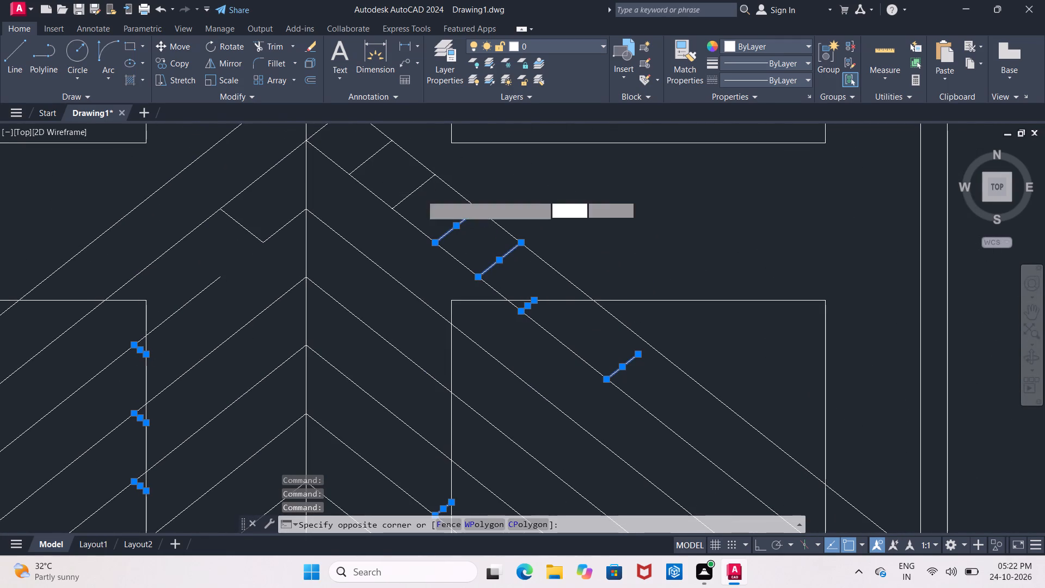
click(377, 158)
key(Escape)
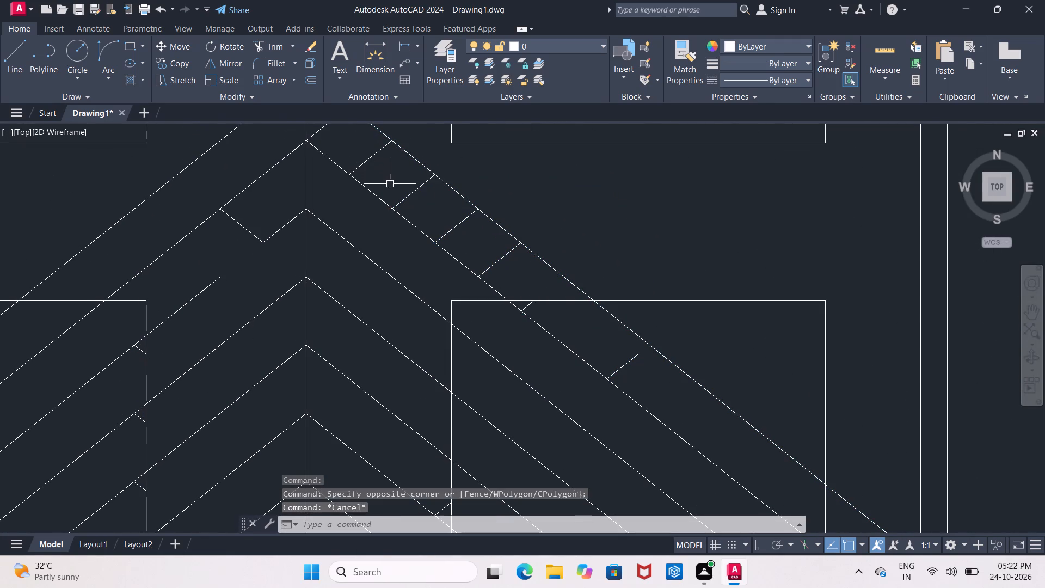
Erase the four cross pieces and two short fragments inside the outermost right-slope band.
click(528, 308)
click(631, 360)
click(503, 264)
click(493, 255)
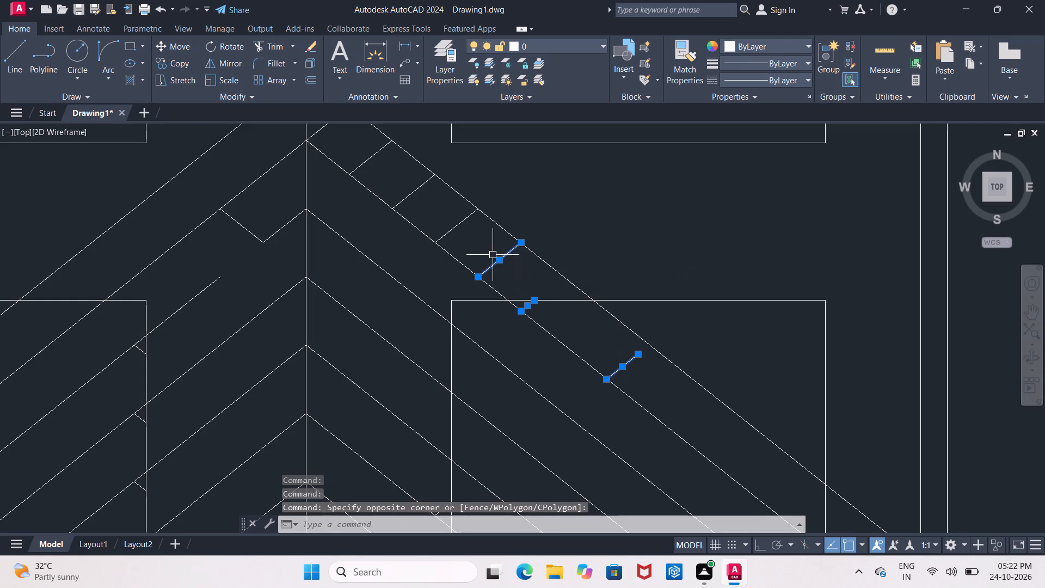
click(458, 222)
click(416, 185)
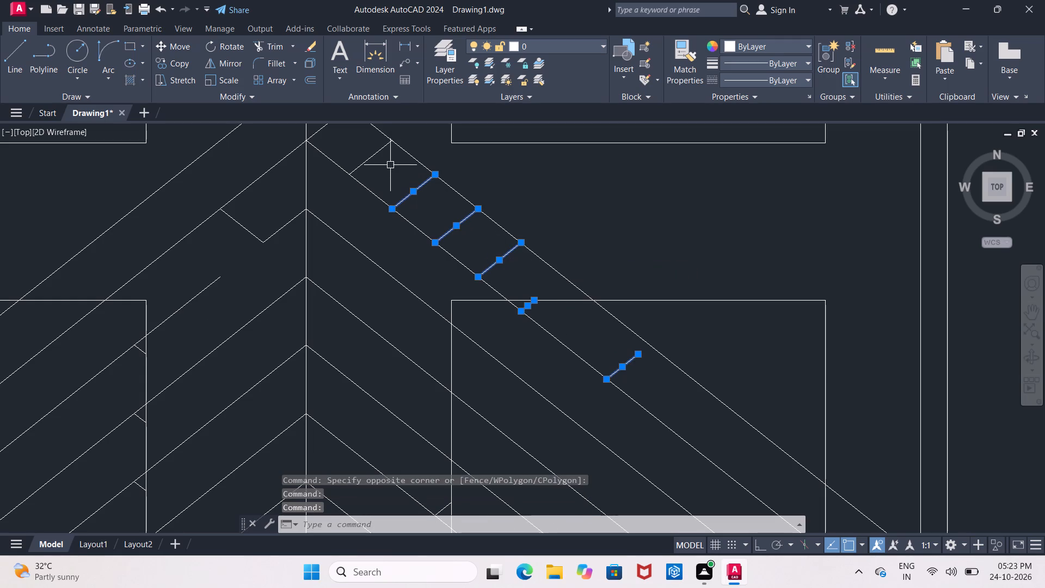
click(379, 154)
middle_drag(384, 169, 405, 246)
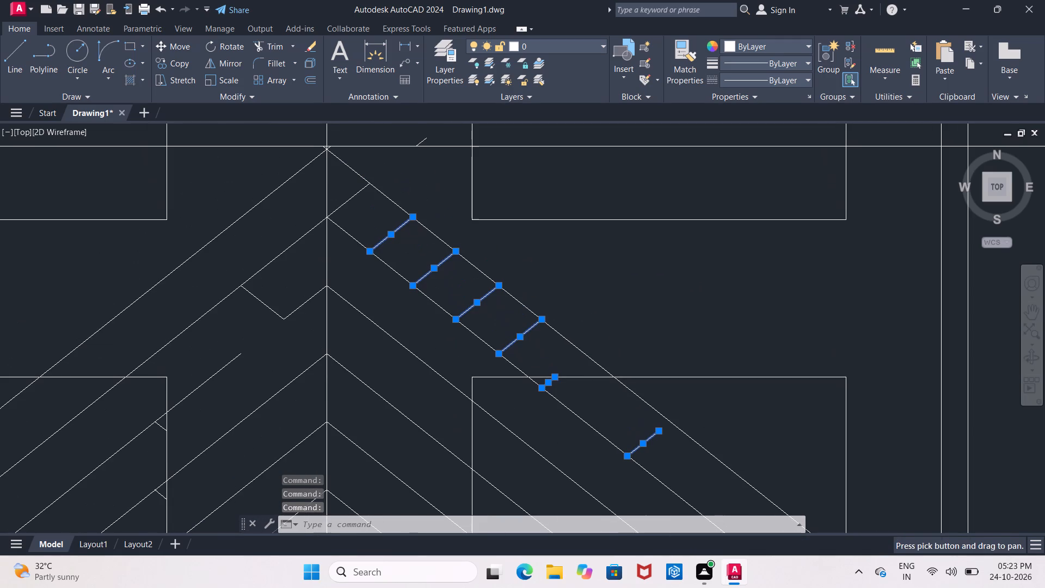
key(Delete)
Trim the end of the eighth-lowest left-slope line that runs past the centre line into the outermost right-slope band.
text(TR)
key(space)
key(space)
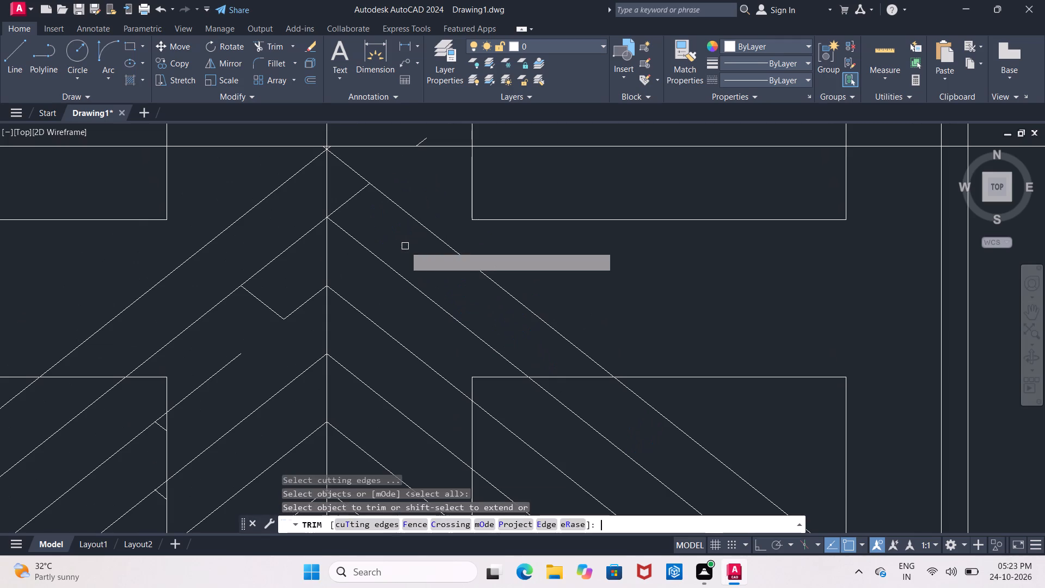
click(347, 205)
key(Escape)
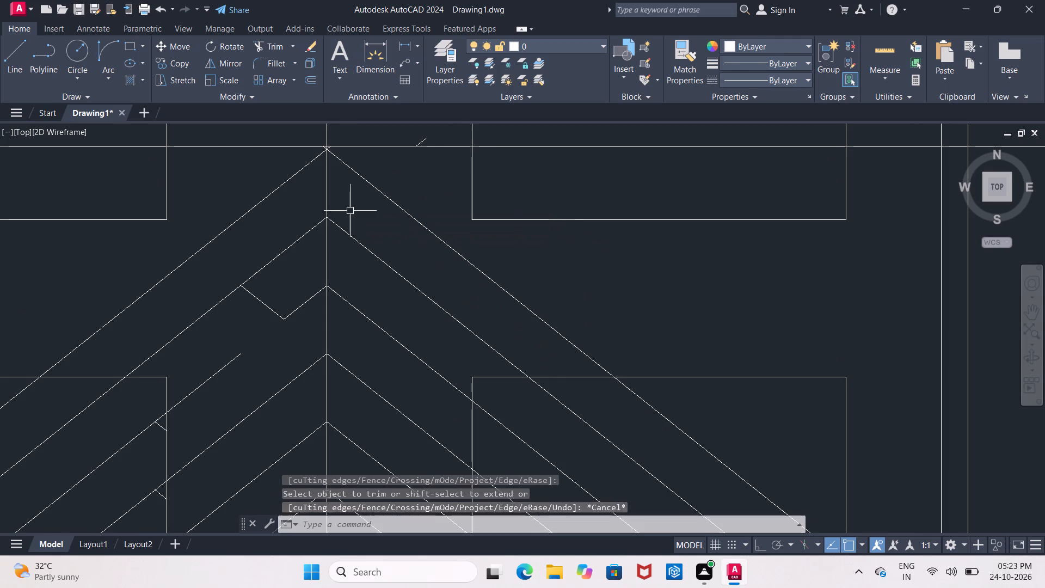
Erase the stray sloping fragment beside the chevron's apex, at the horizontal line.
click(430, 135)
click(421, 143)
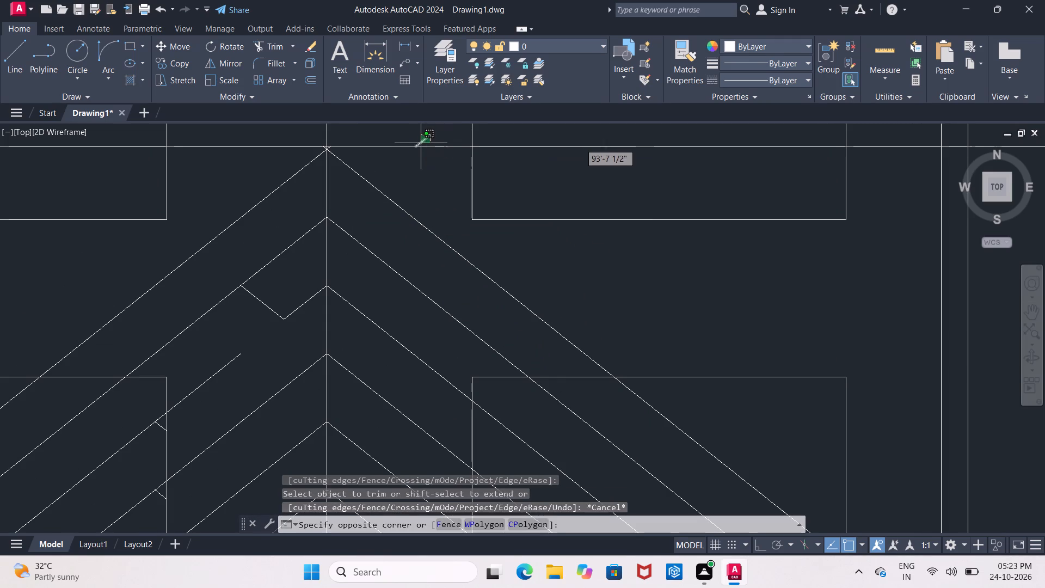
key(Delete)
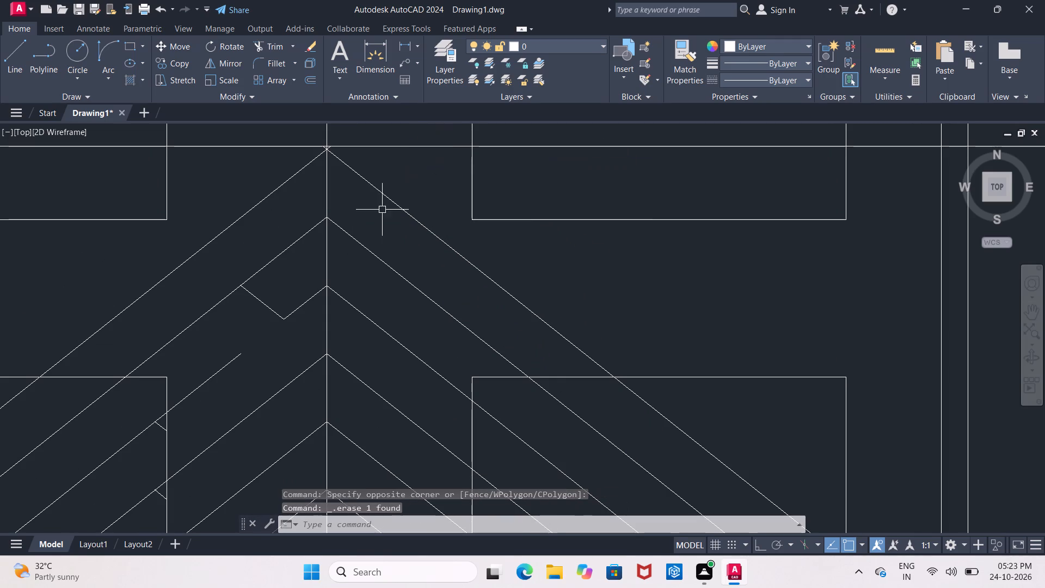
Extend the shortened seventh-lowest left-slope line up towards the centre line.
key(e)
text(X)
key(space)
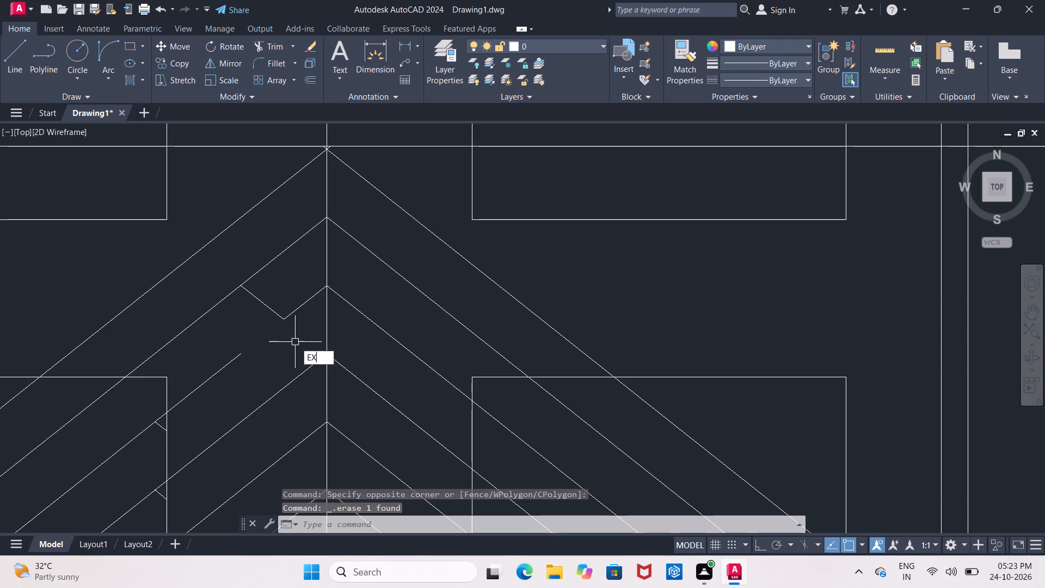
key(space)
click(222, 363)
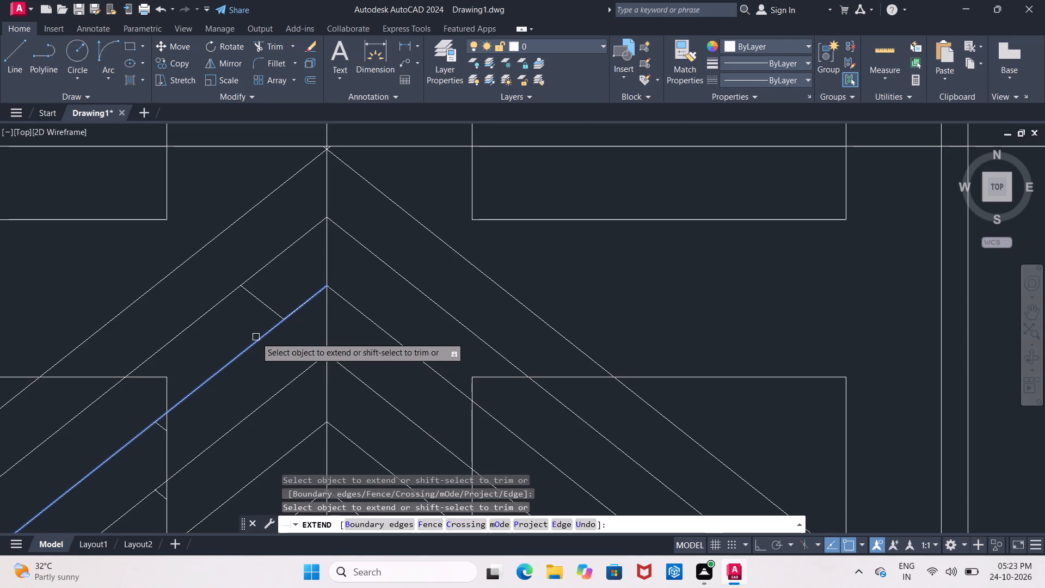
key(Escape)
Erase the remaining right-slope piece between the seventh- and eighth-lowest left-slope lines.
click(271, 308)
key(Delete)
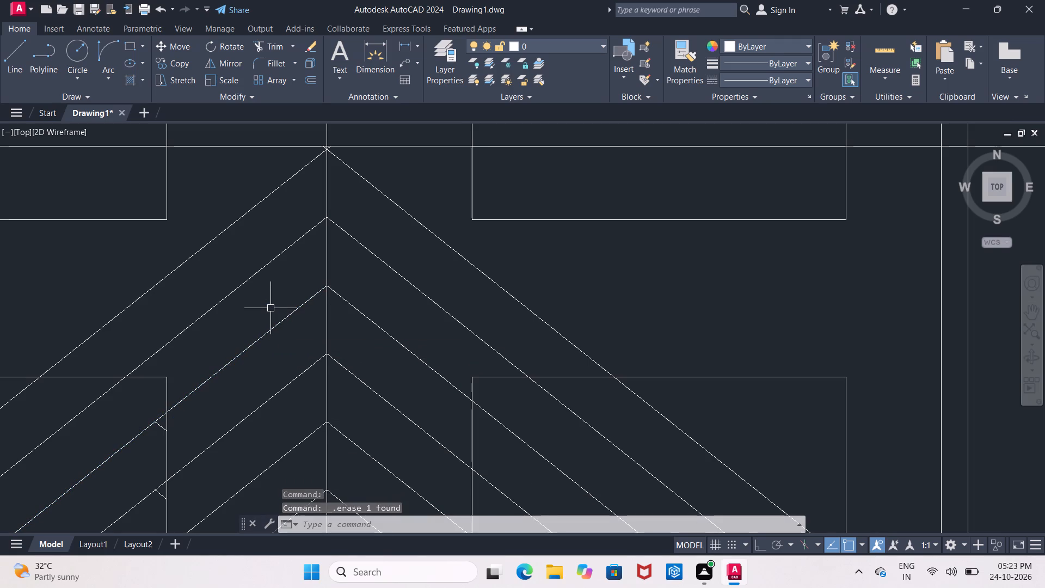
Erase the four short stray fragments along the inner edges of the two lowest door panels.
scroll(273, 308, down, 1)
middle_drag(284, 303, 294, 165)
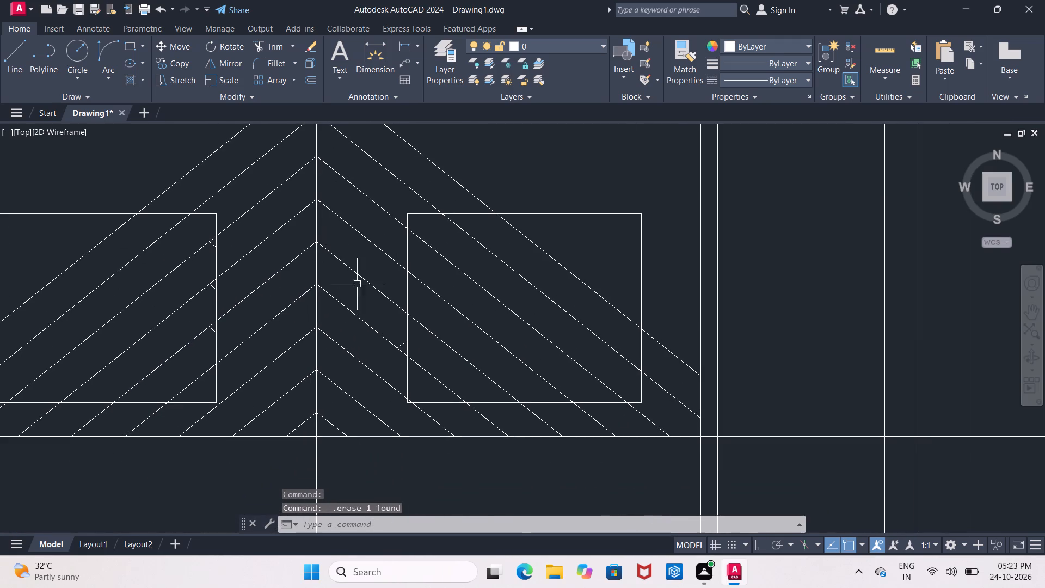
click(402, 342)
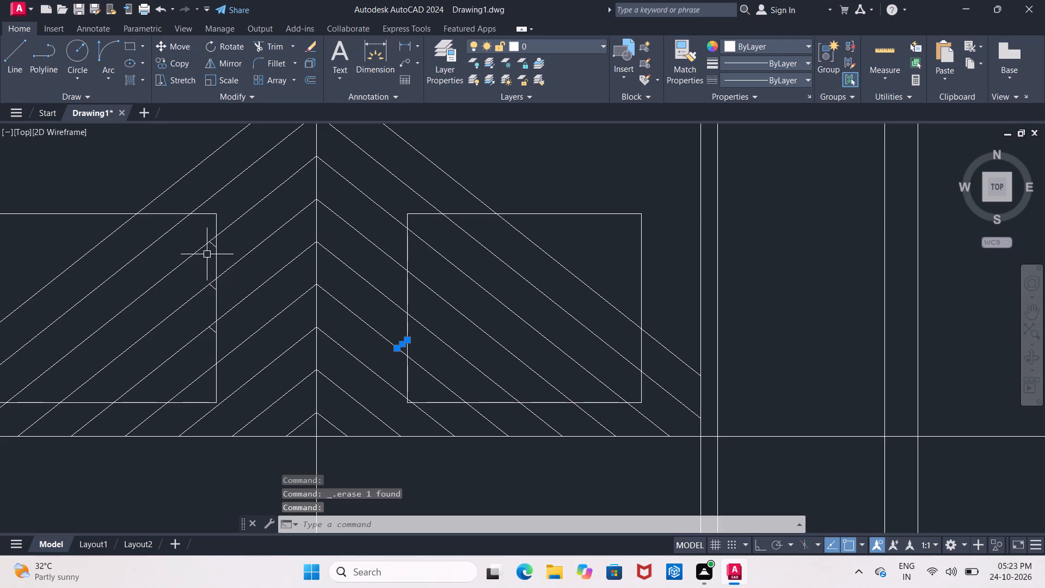
click(213, 246)
click(213, 287)
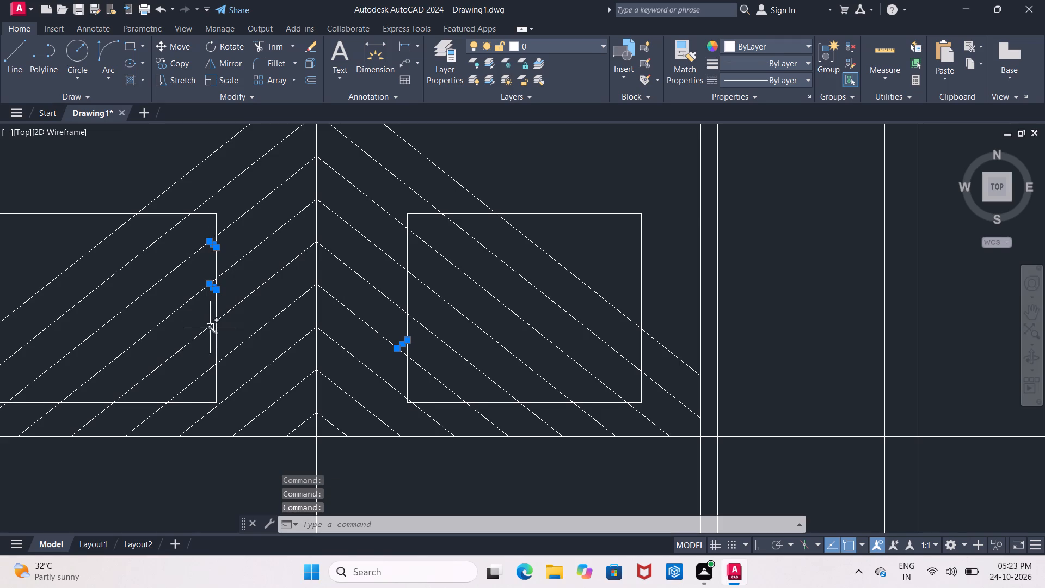
click(211, 329)
key(Delete)
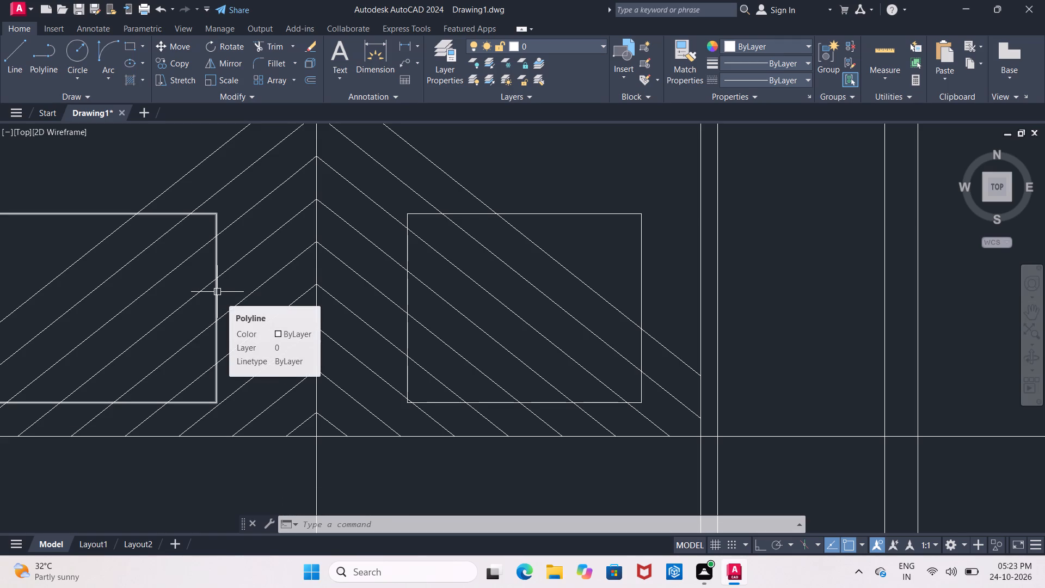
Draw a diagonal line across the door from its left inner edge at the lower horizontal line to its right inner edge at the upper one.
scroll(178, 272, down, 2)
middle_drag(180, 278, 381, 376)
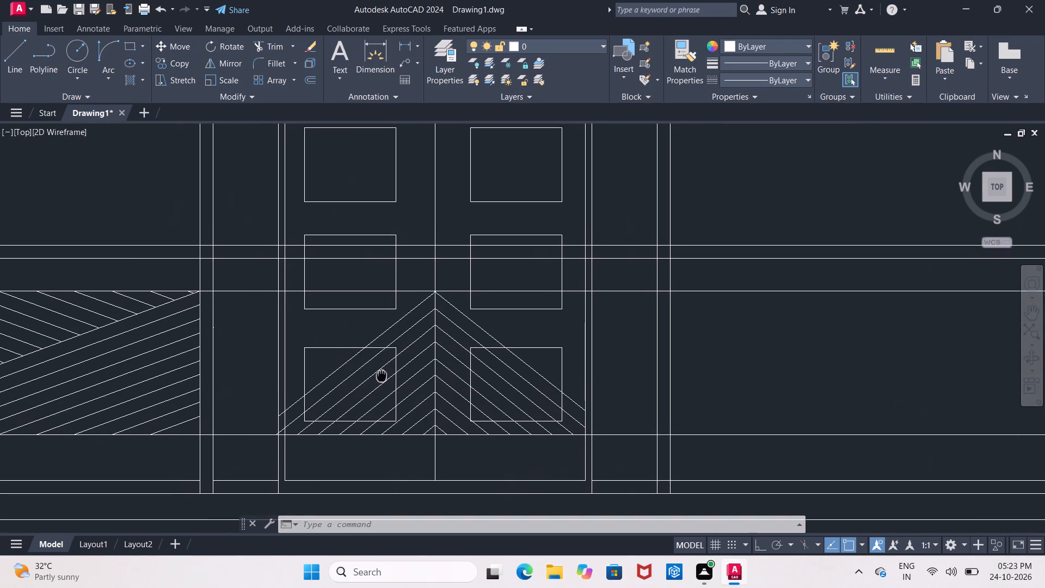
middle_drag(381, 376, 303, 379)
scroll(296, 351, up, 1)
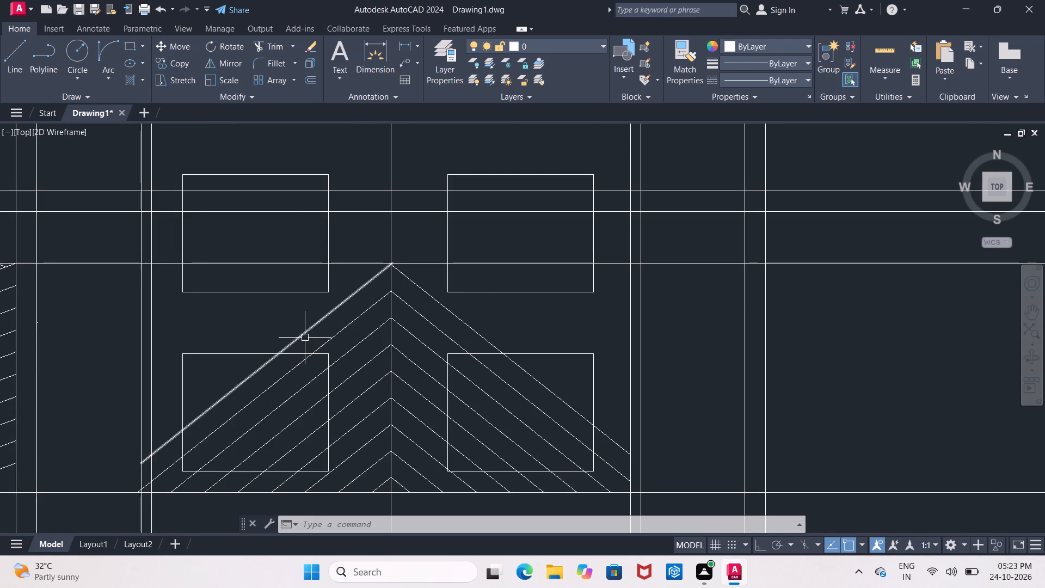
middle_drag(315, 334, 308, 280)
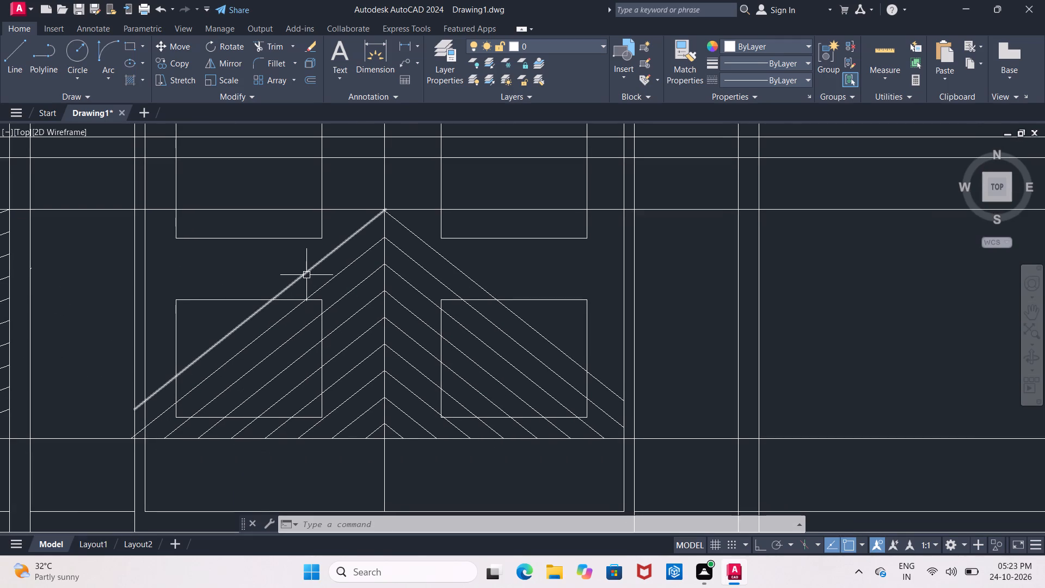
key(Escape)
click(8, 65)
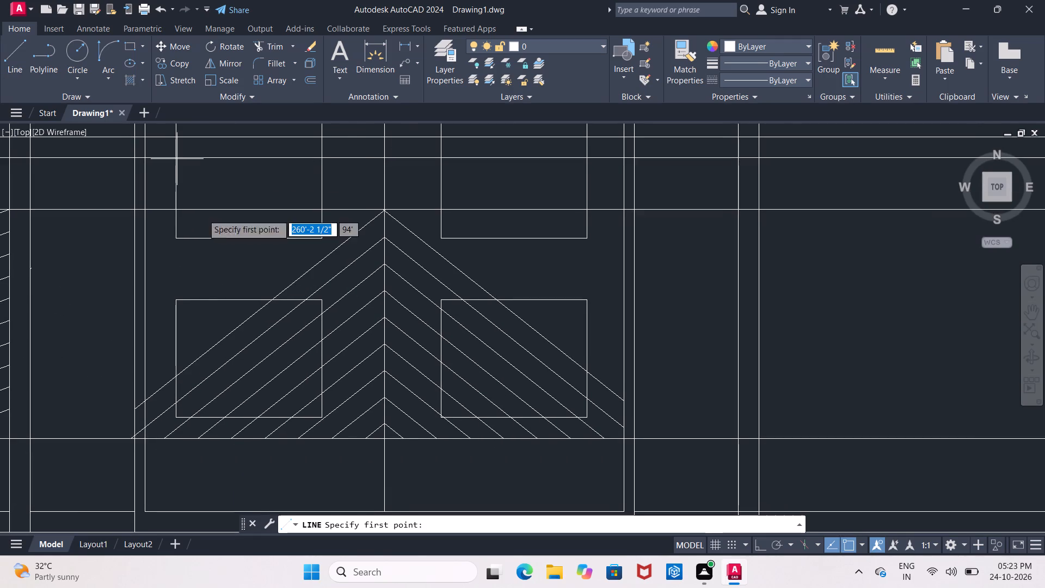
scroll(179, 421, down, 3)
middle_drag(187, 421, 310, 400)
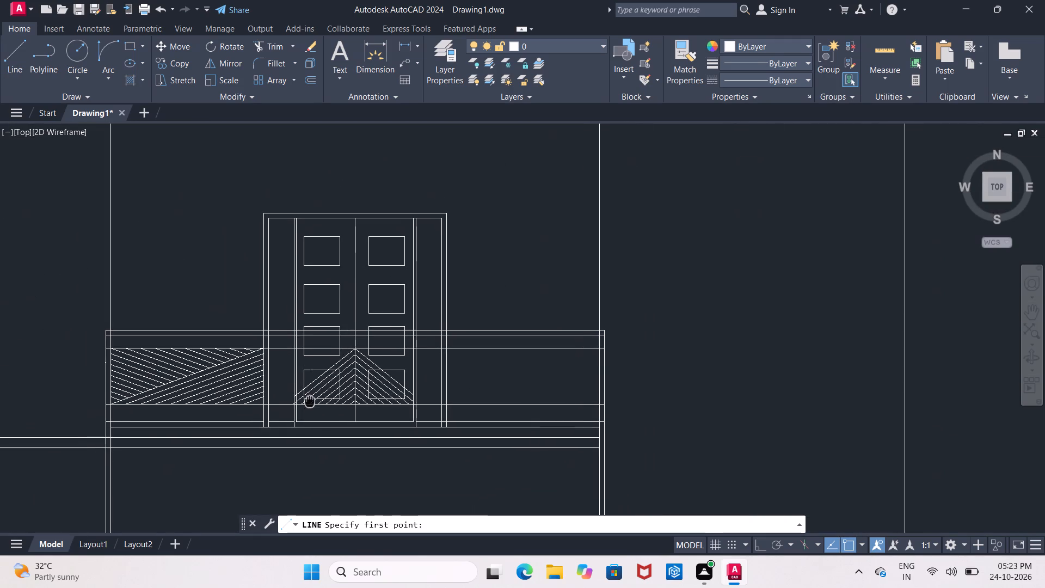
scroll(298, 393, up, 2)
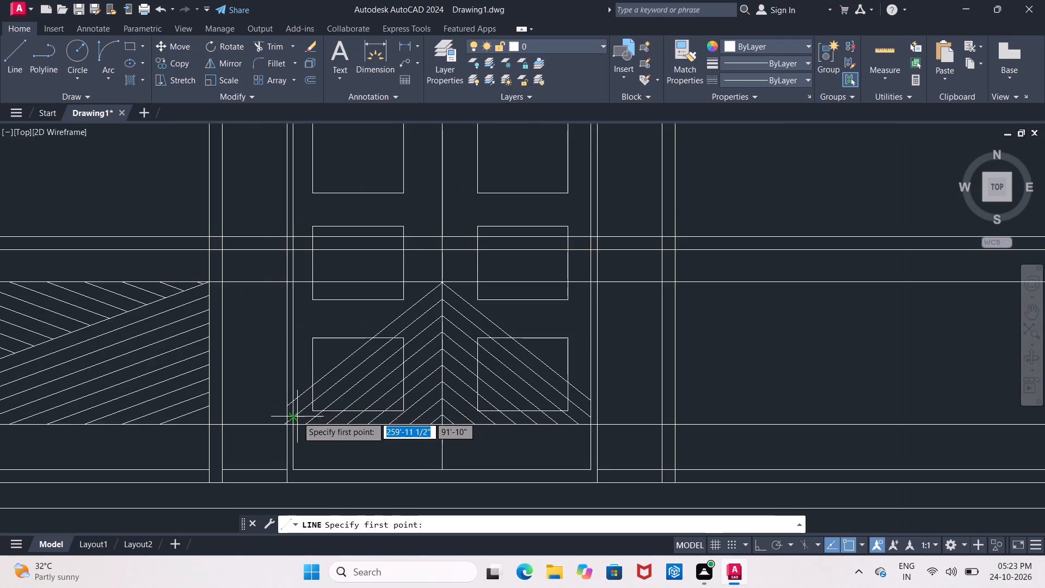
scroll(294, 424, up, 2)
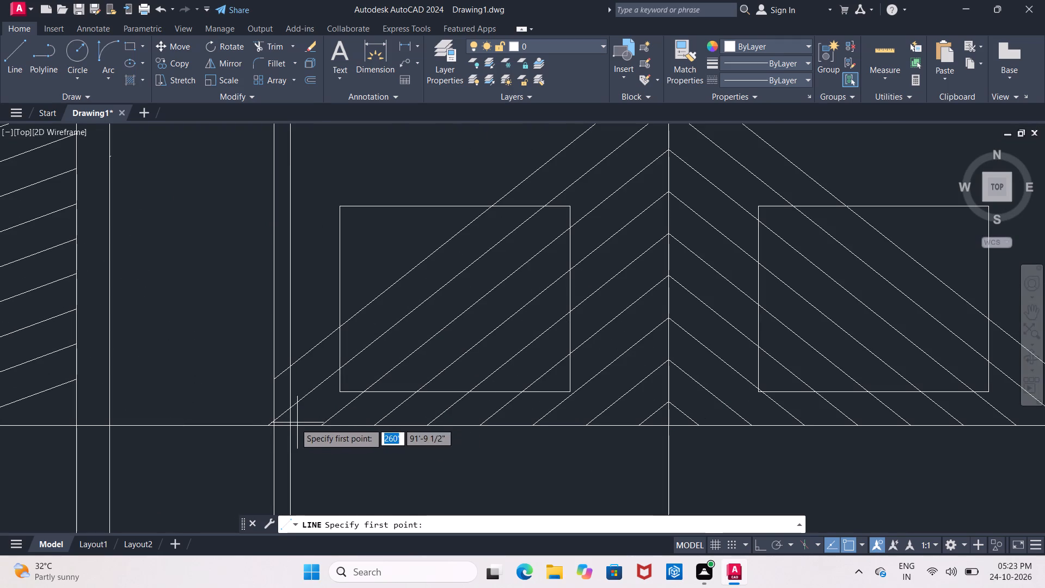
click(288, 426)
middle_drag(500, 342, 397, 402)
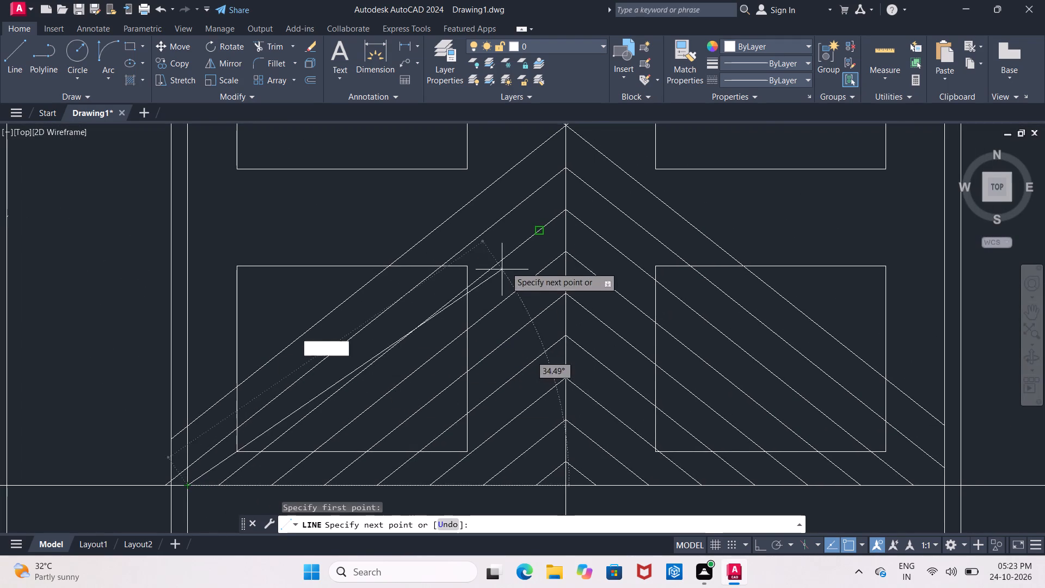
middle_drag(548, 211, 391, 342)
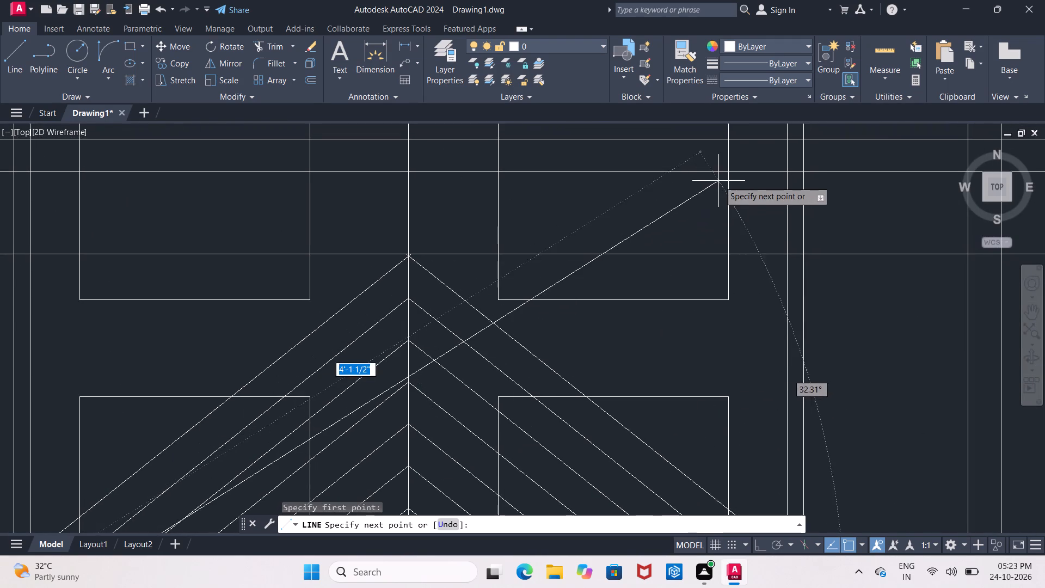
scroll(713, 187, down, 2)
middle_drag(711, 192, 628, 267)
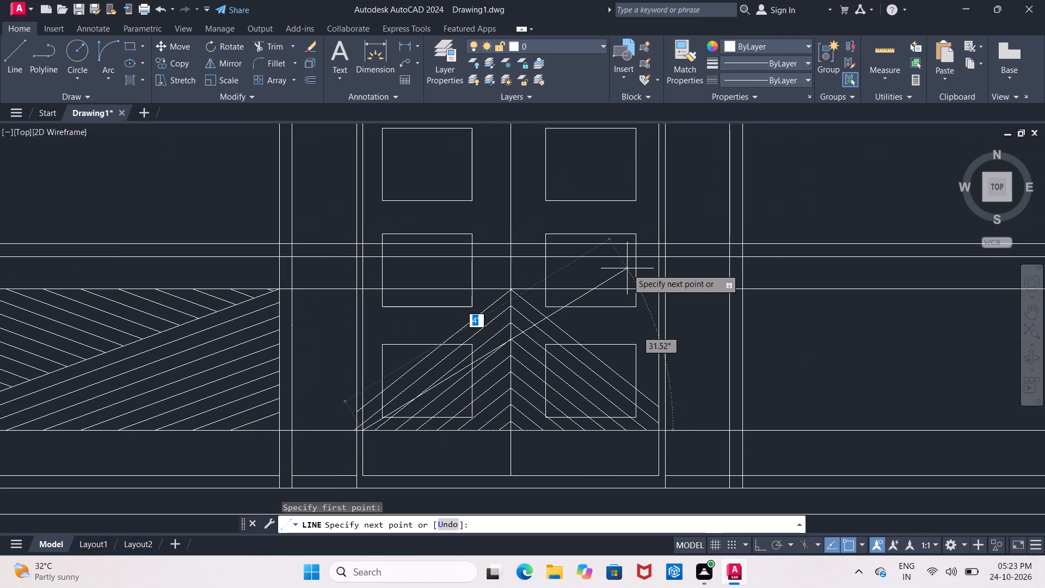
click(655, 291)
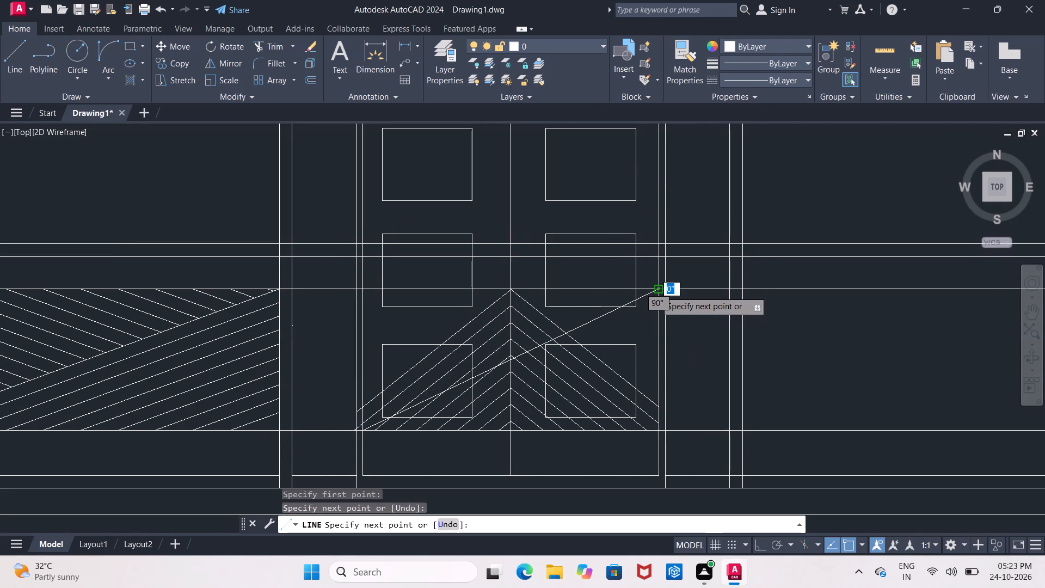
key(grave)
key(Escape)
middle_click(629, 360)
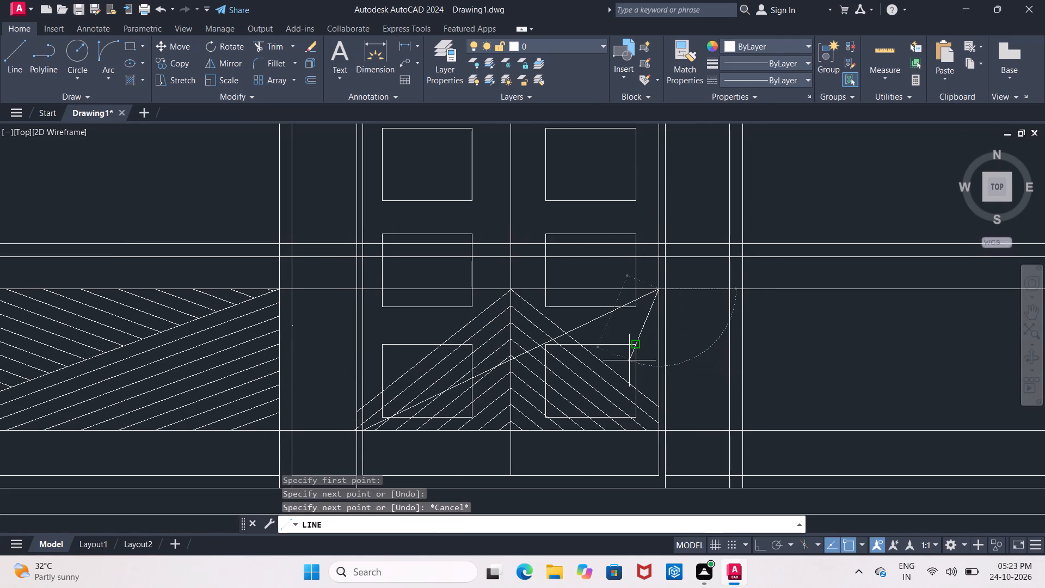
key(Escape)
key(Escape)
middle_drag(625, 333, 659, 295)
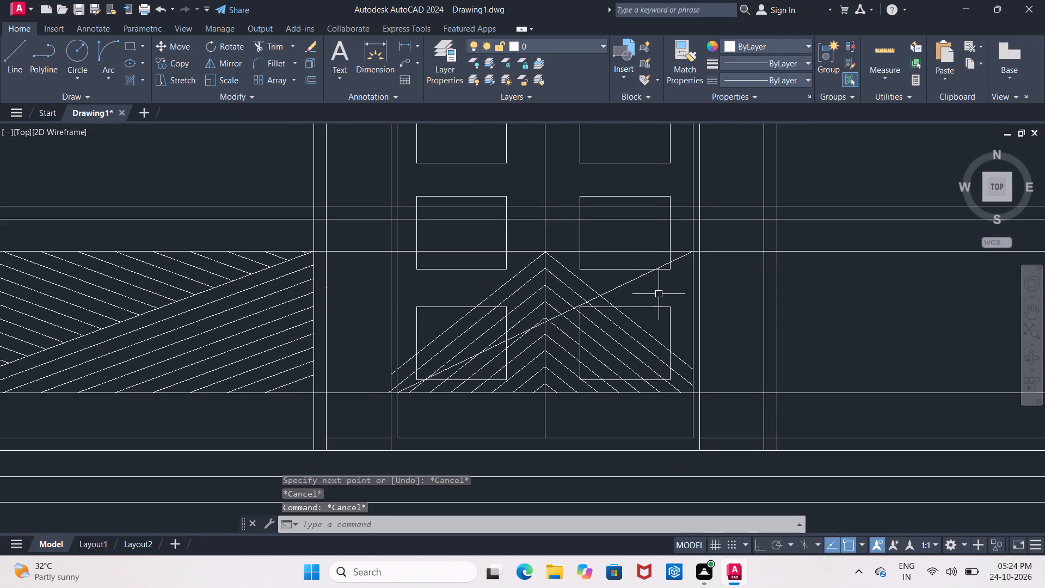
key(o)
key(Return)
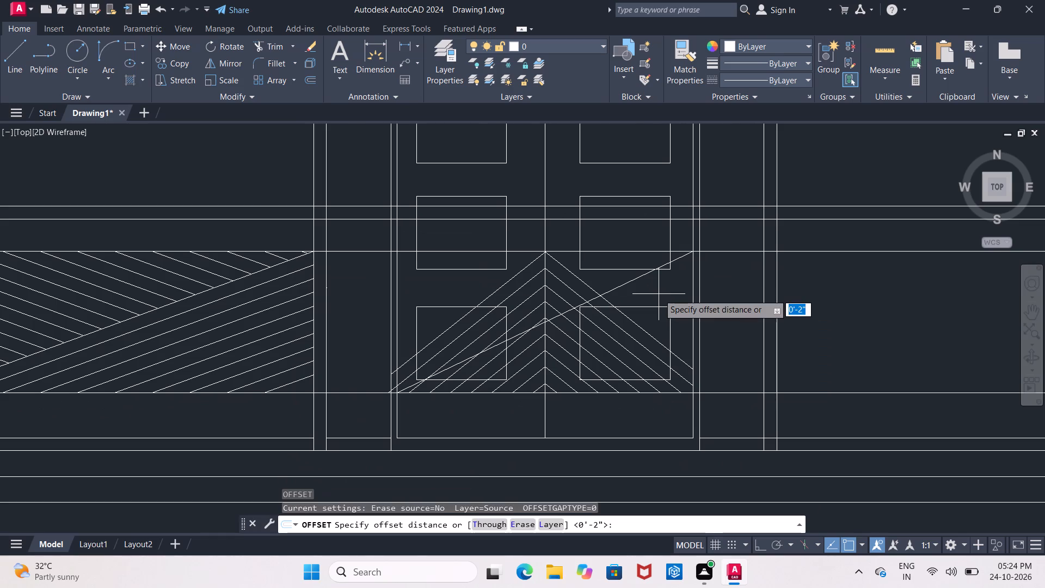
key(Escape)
Measure the vertical distance along the door's left inner edge between the outermost left-slope line and the lower horizontal line.
scroll(594, 295, up, 2)
middle_drag(594, 295, 635, 220)
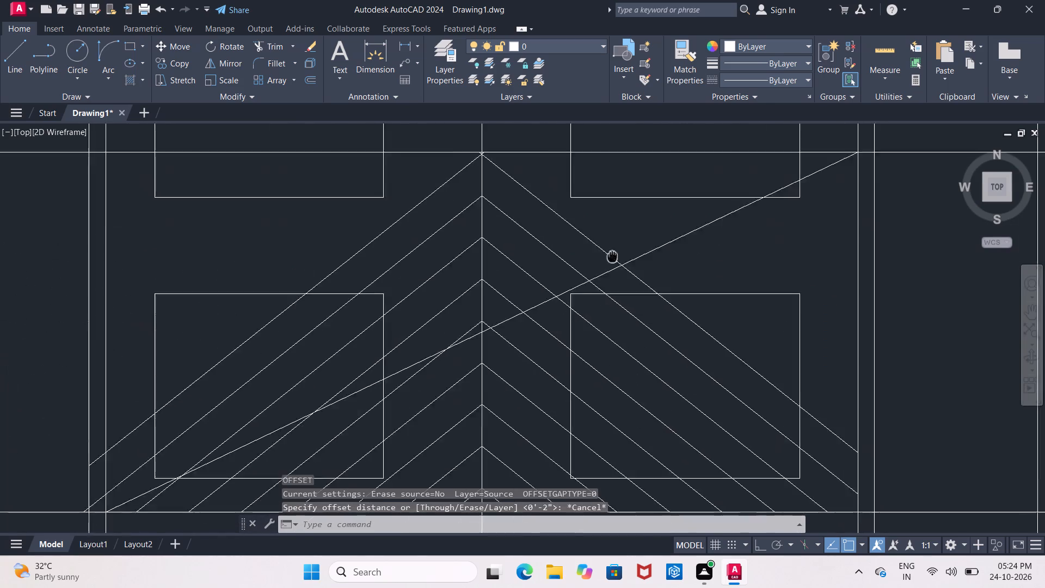
middle_drag(635, 220, 673, 150)
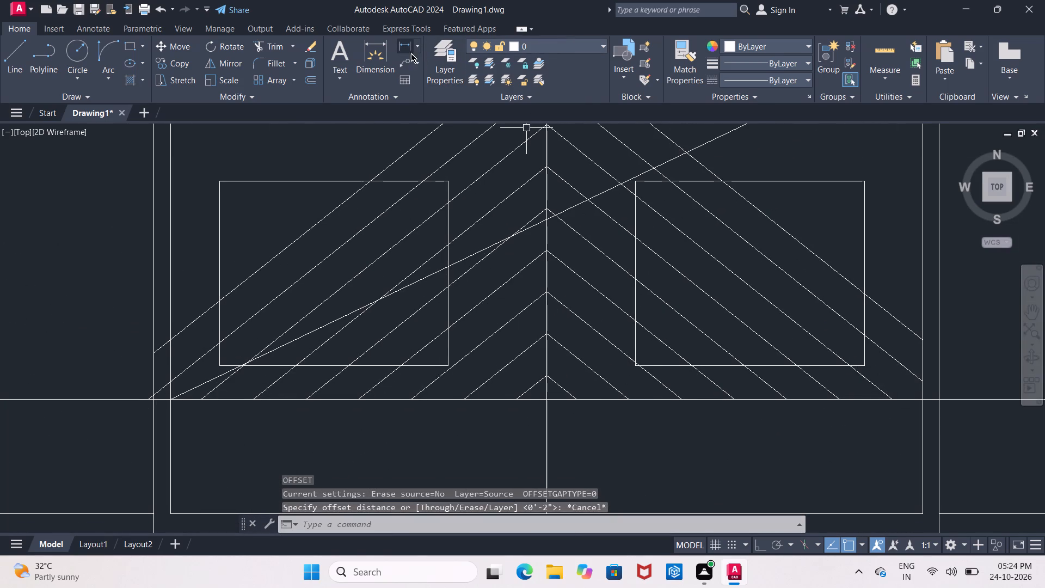
click(409, 52)
click(167, 339)
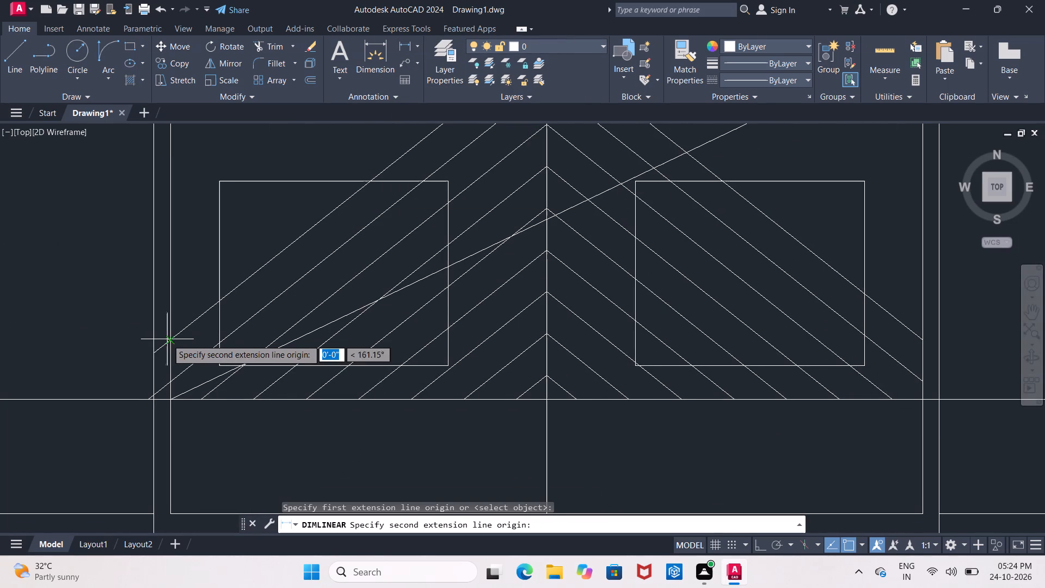
click(172, 398)
scroll(176, 391, down, 4)
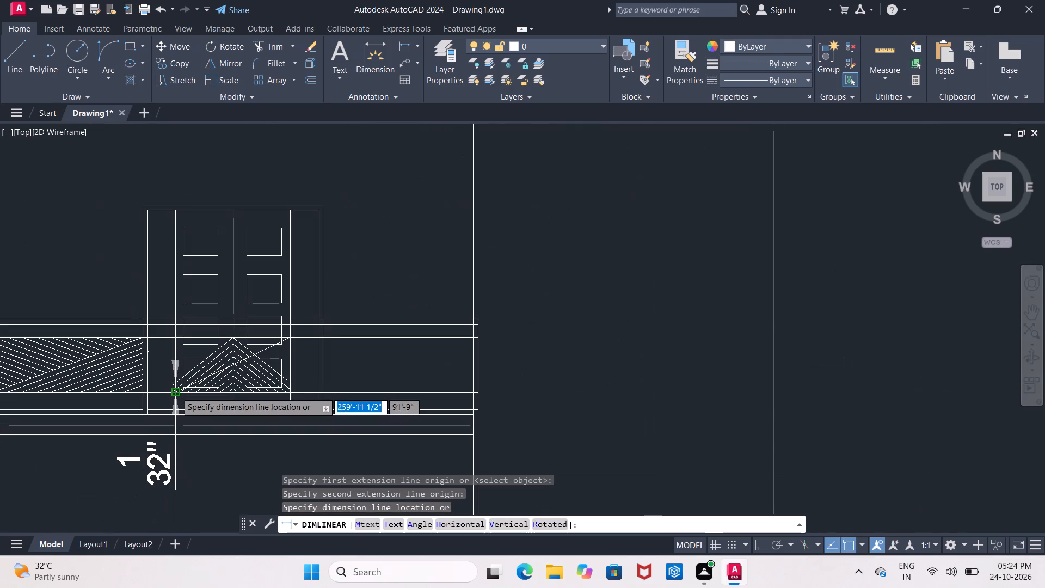
key(Escape)
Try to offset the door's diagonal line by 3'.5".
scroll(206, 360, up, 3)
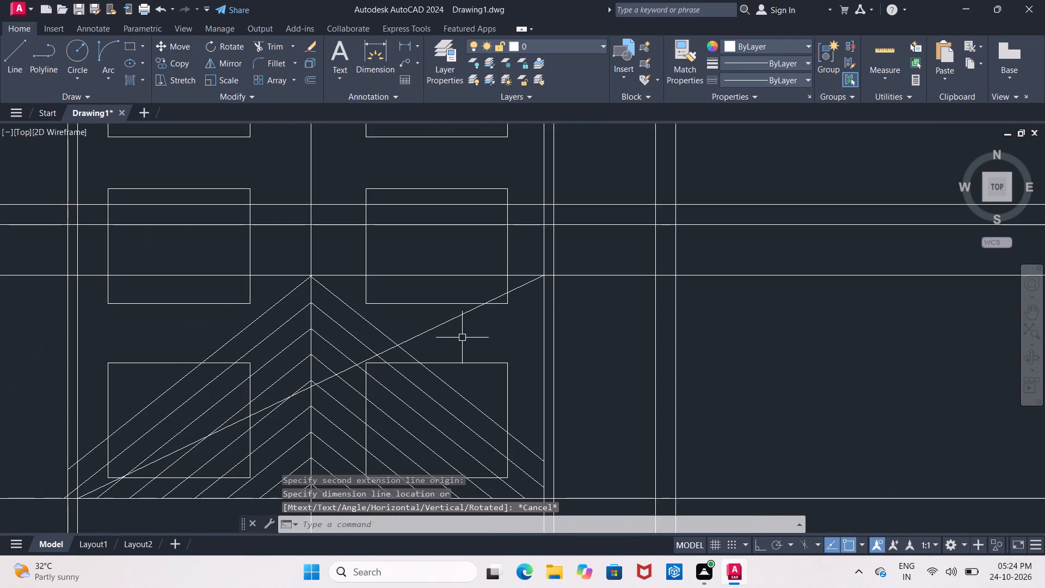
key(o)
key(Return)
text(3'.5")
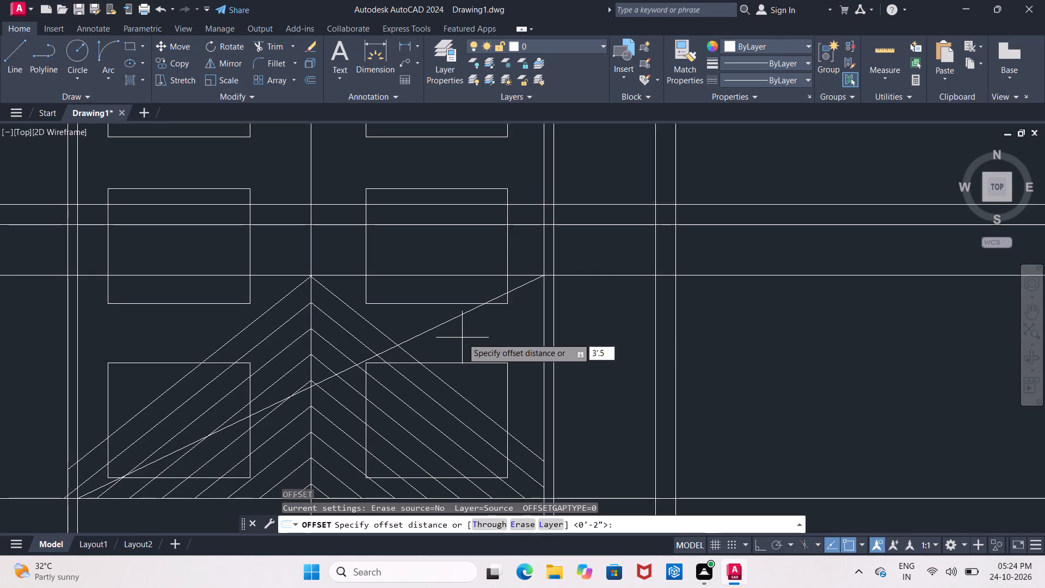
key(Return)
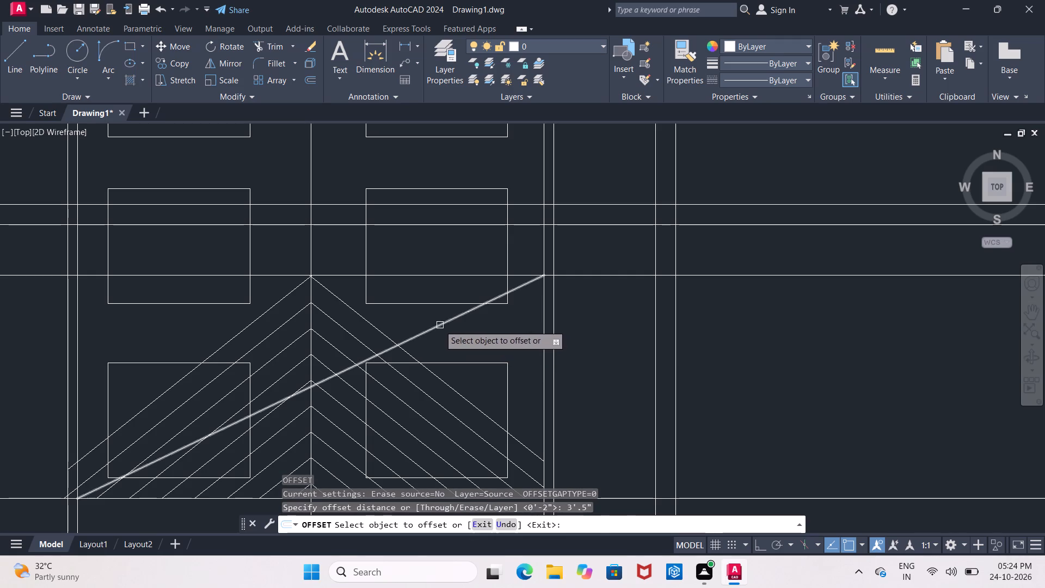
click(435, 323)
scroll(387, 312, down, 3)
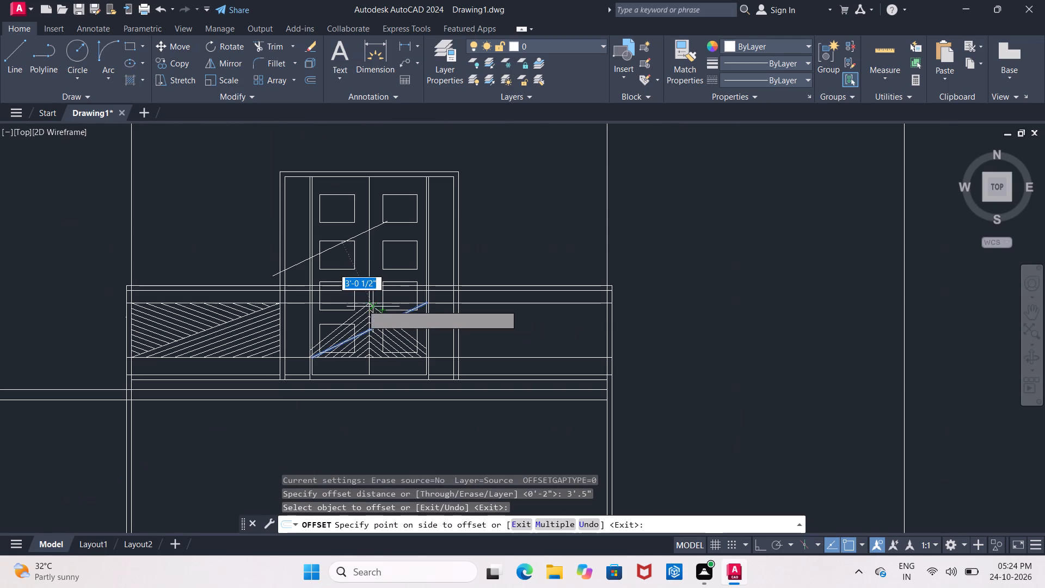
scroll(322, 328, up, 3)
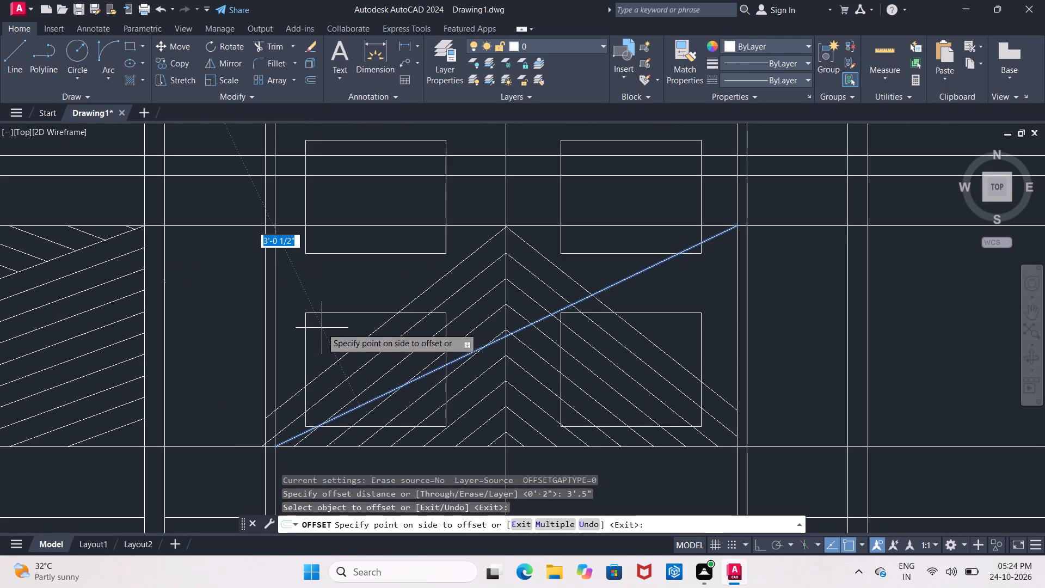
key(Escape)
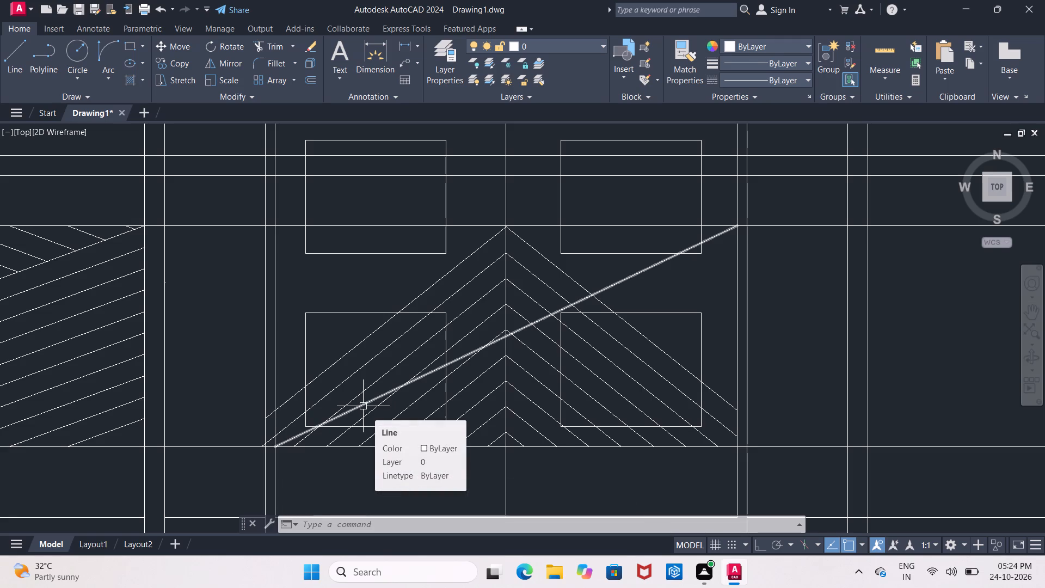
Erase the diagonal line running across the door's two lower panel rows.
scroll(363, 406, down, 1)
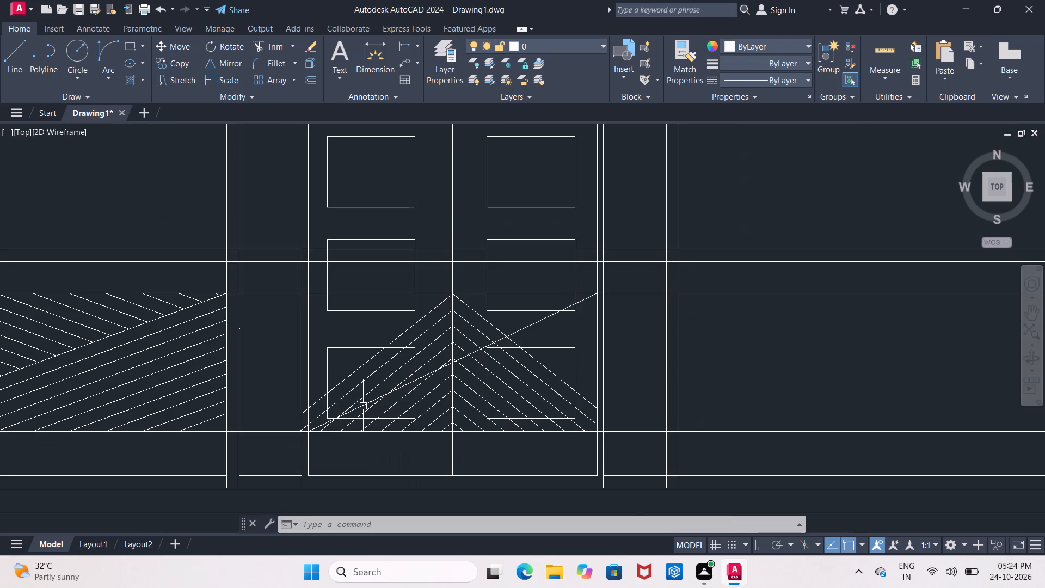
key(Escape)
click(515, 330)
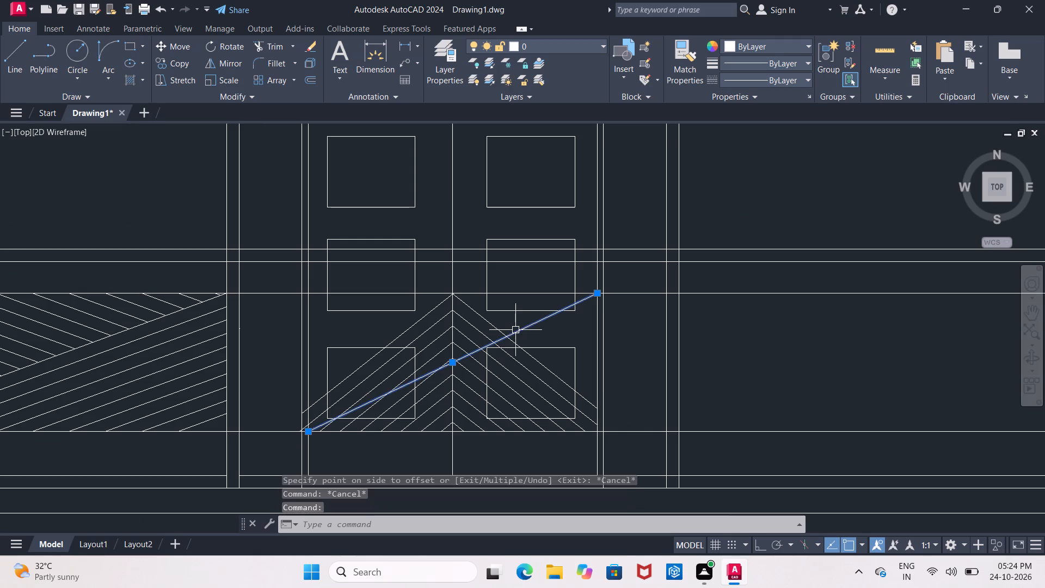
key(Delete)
Copy the sloping line at the left wall pattern's upper-left corner to the door's left inner edge at the upper horizontal line.
middle_drag(327, 342, 596, 336)
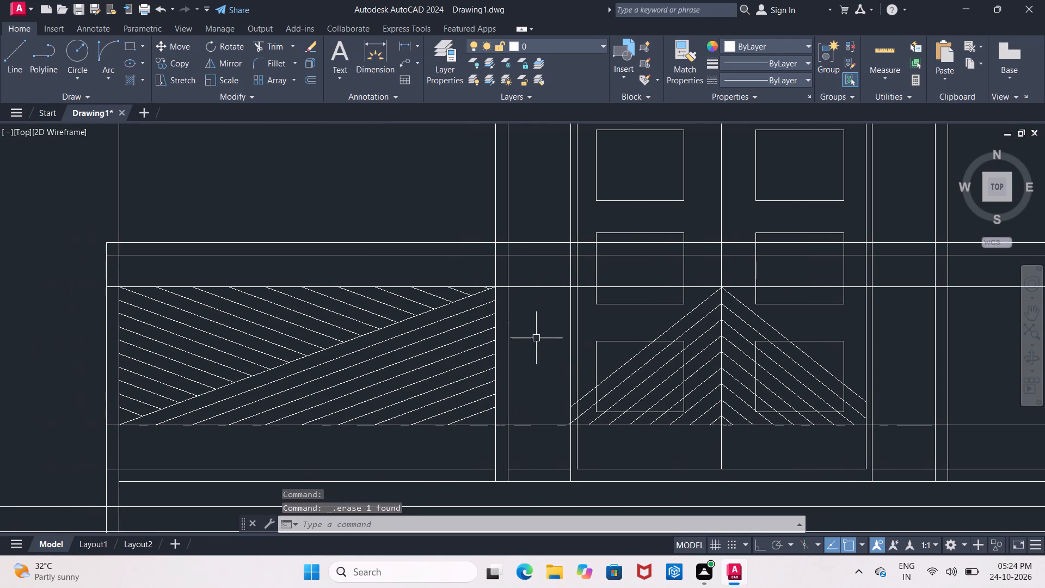
click(132, 415)
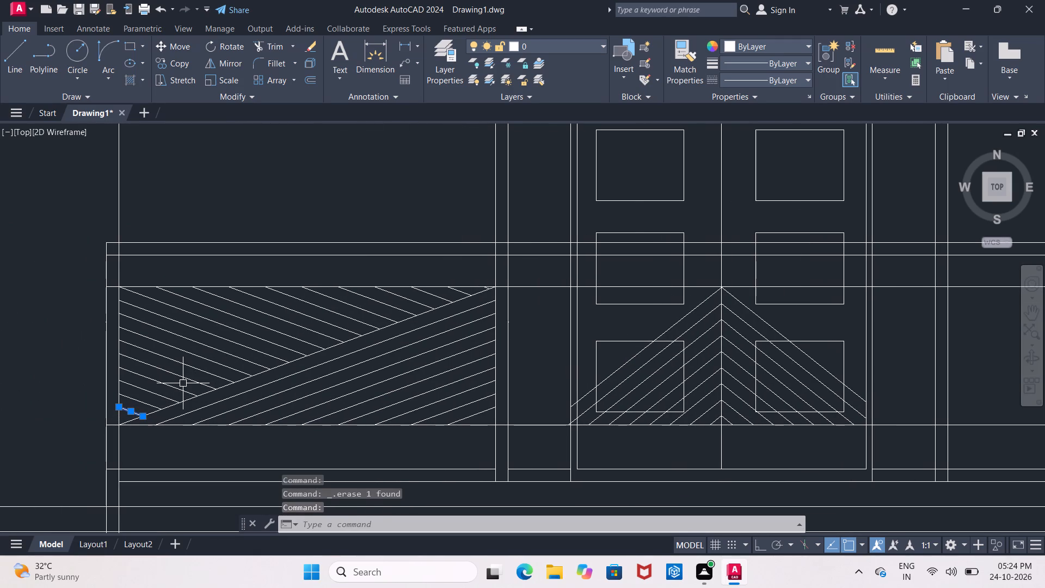
key(Escape)
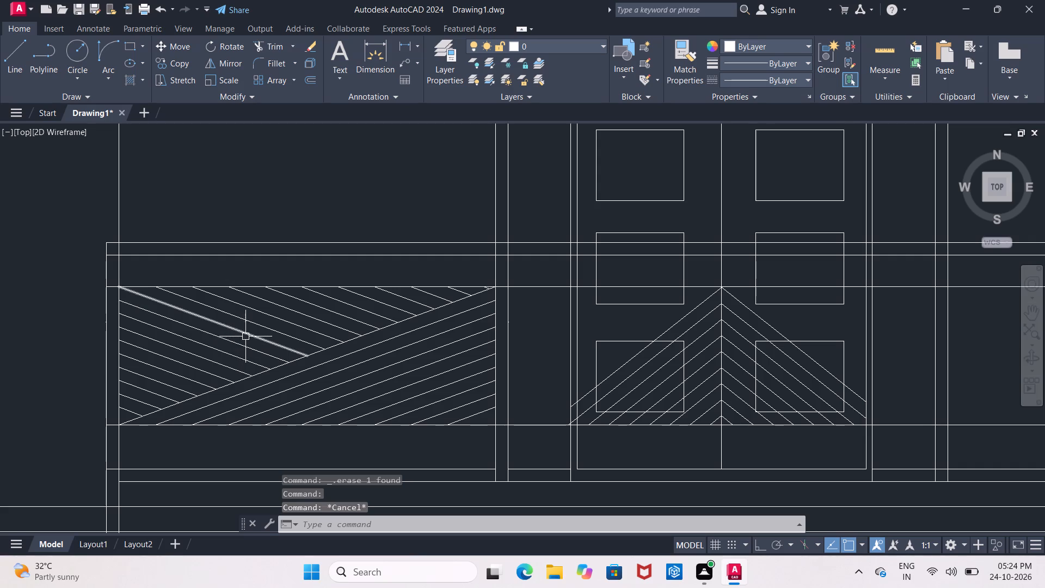
click(245, 336)
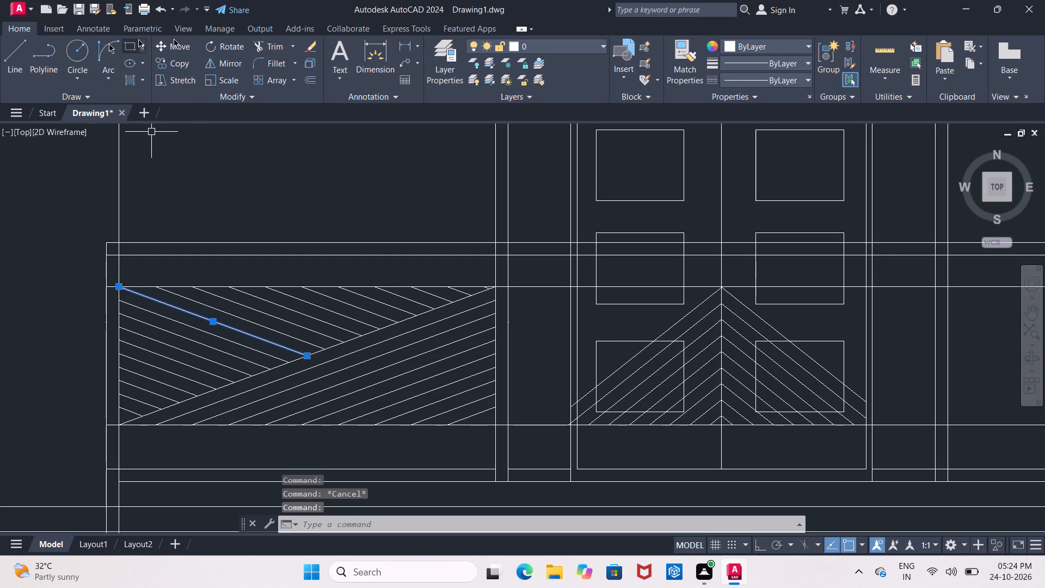
click(186, 62)
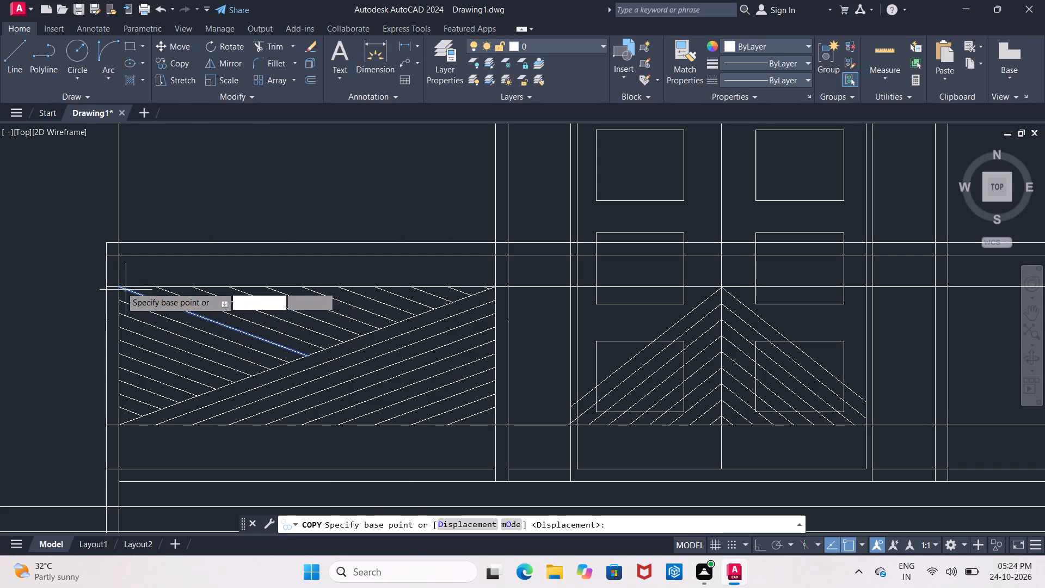
click(116, 285)
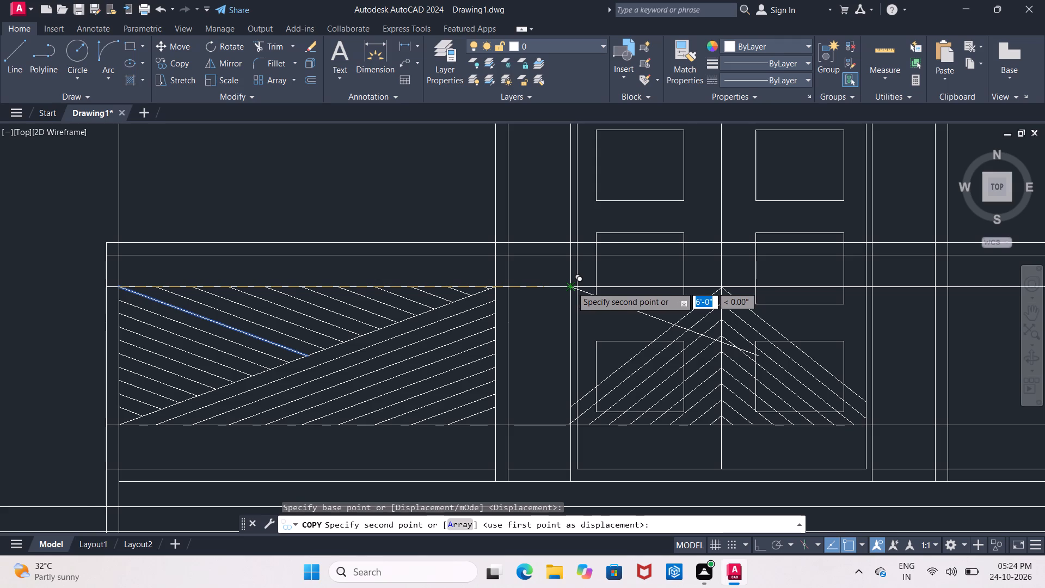
scroll(571, 286, up, 5)
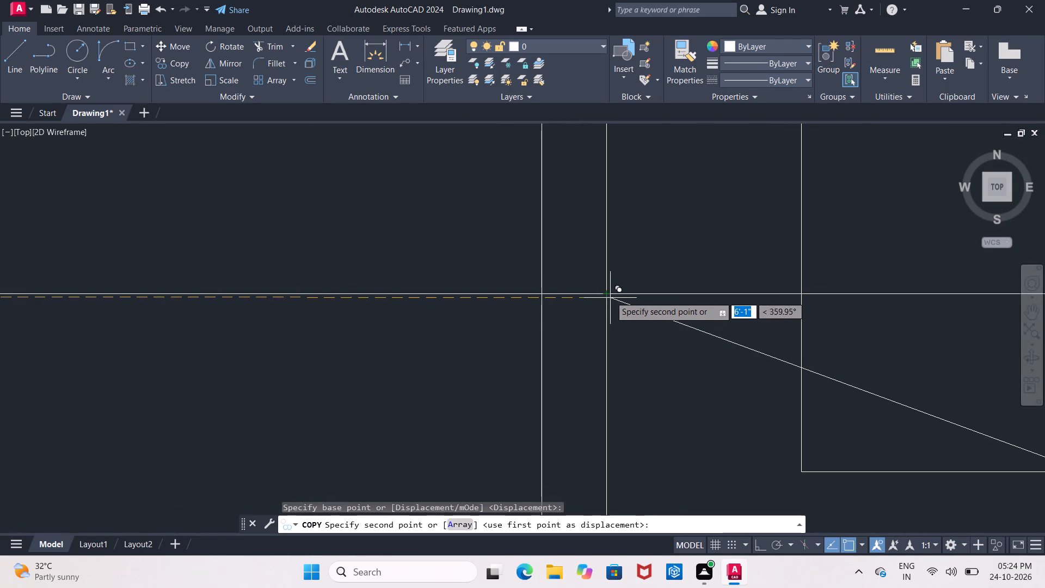
click(608, 295)
scroll(608, 295, down, 5)
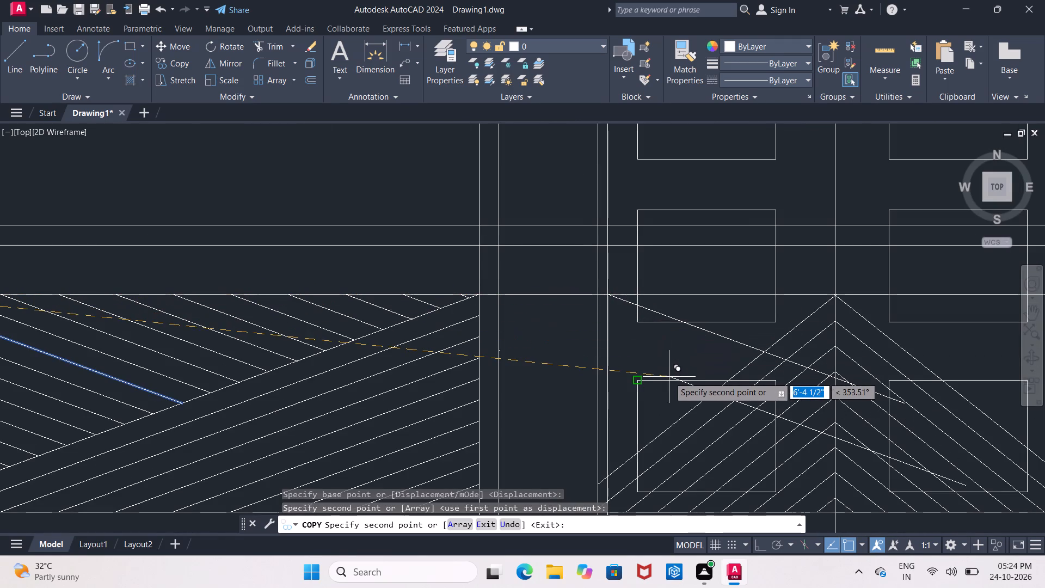
key(Escape)
scroll(669, 377, down, 3)
middle_drag(669, 375, 597, 335)
scroll(616, 326, up, 3)
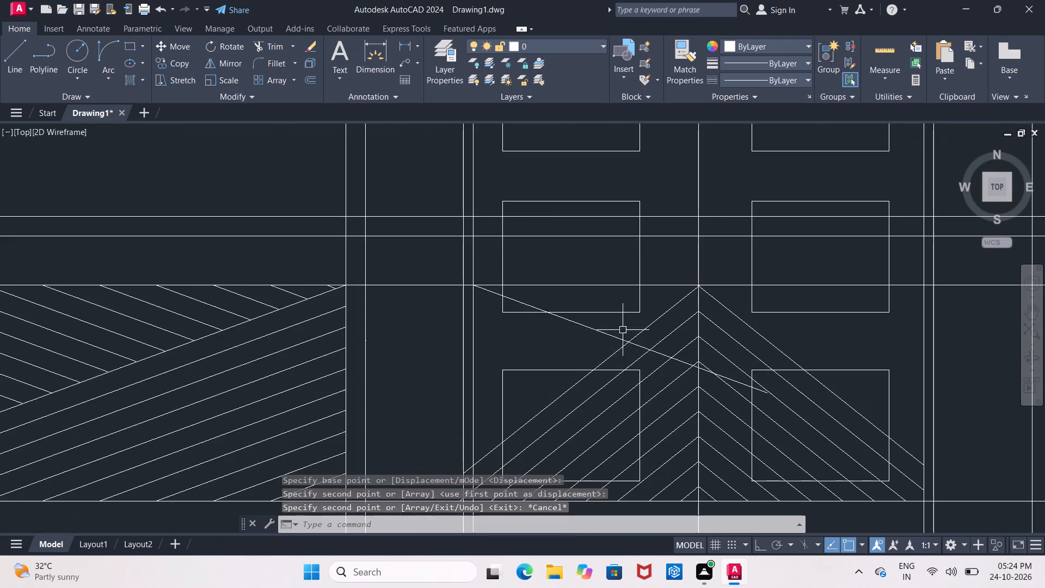
Trim the copied sloping line back to the chevron's outermost left-slope line, cutting the segments that run across the chevron.
text(TR)
key(space)
key(space)
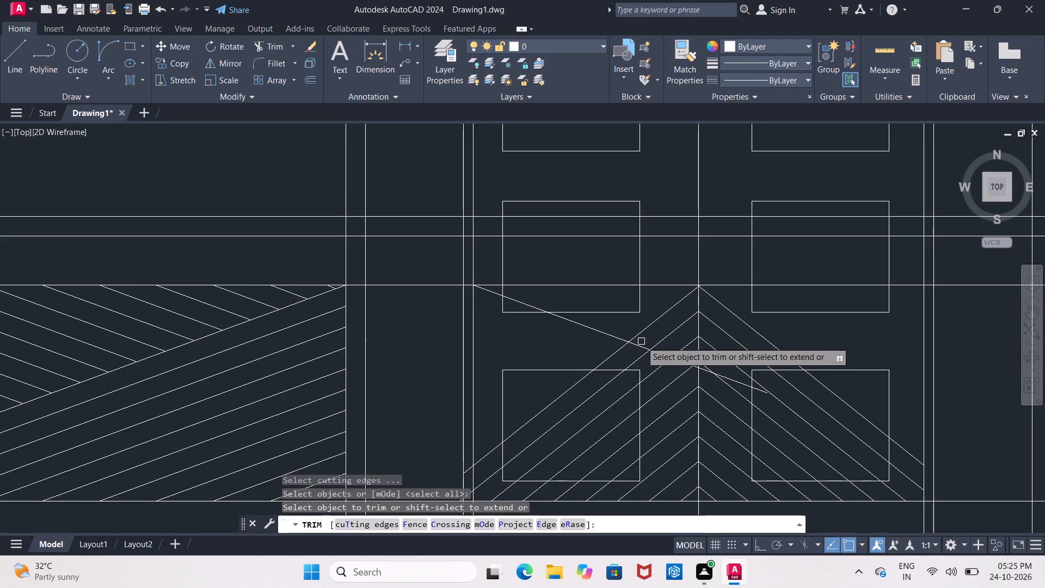
click(644, 348)
click(659, 354)
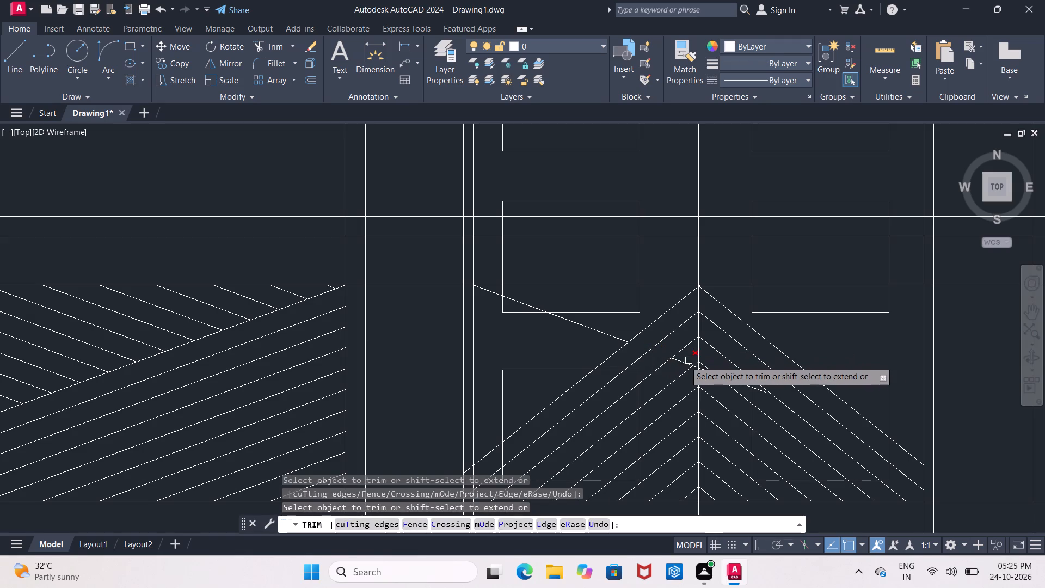
click(682, 362)
scroll(704, 371, up, 3)
click(694, 370)
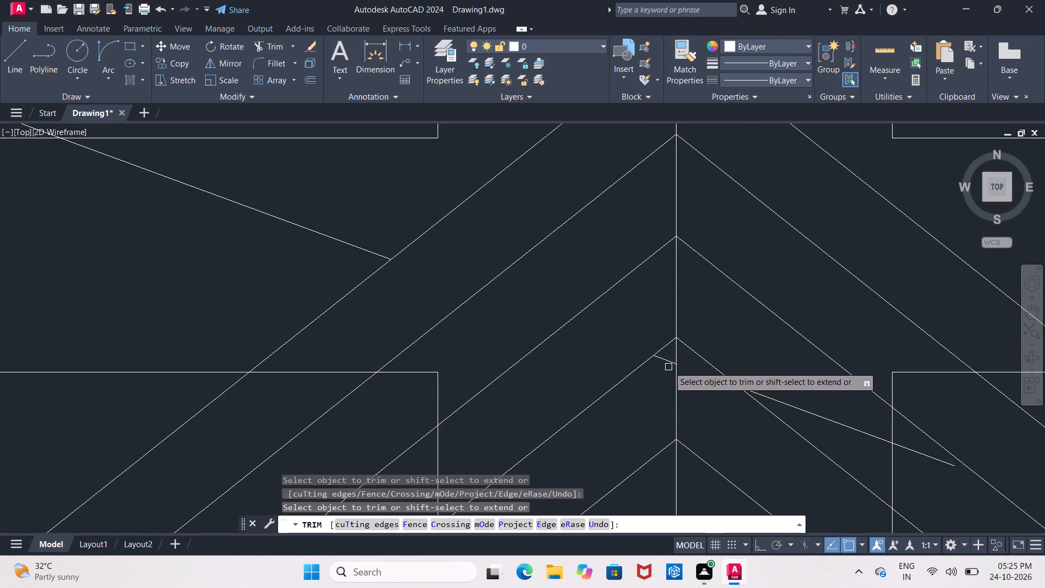
click(669, 363)
click(810, 413)
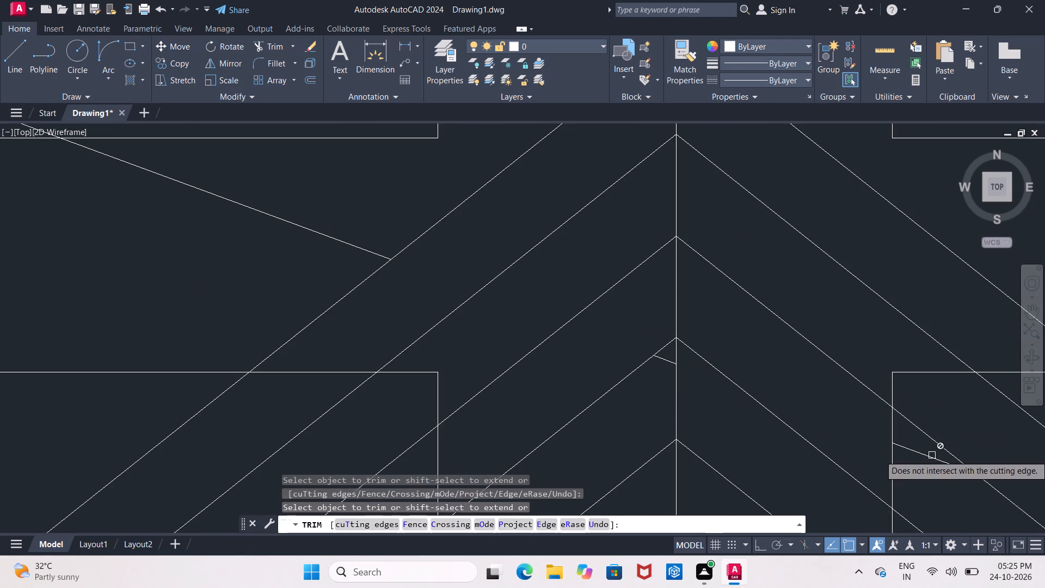
key(Escape)
Erase the two leftover pieces of the trimmed line, beside the door's centre line and inside the right-hand lower panel.
click(932, 455)
click(669, 363)
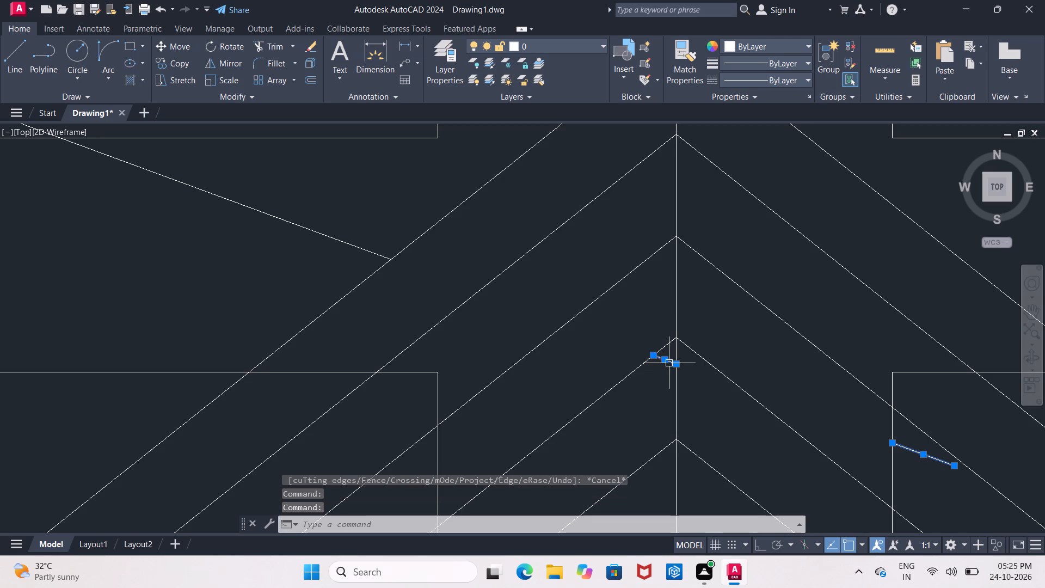
key(Delete)
Offset the trimmed sloping line downward by 2" three times in succession, each copy from the previous one.
scroll(655, 389, down, 2)
middle_drag(520, 335, 521, 356)
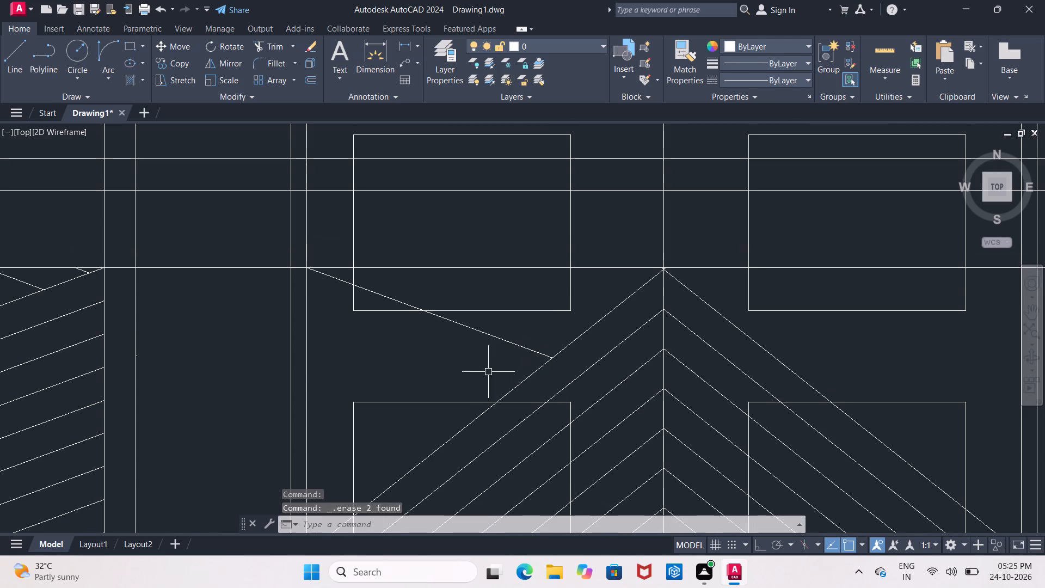
key(Escape)
key(o)
key(Return)
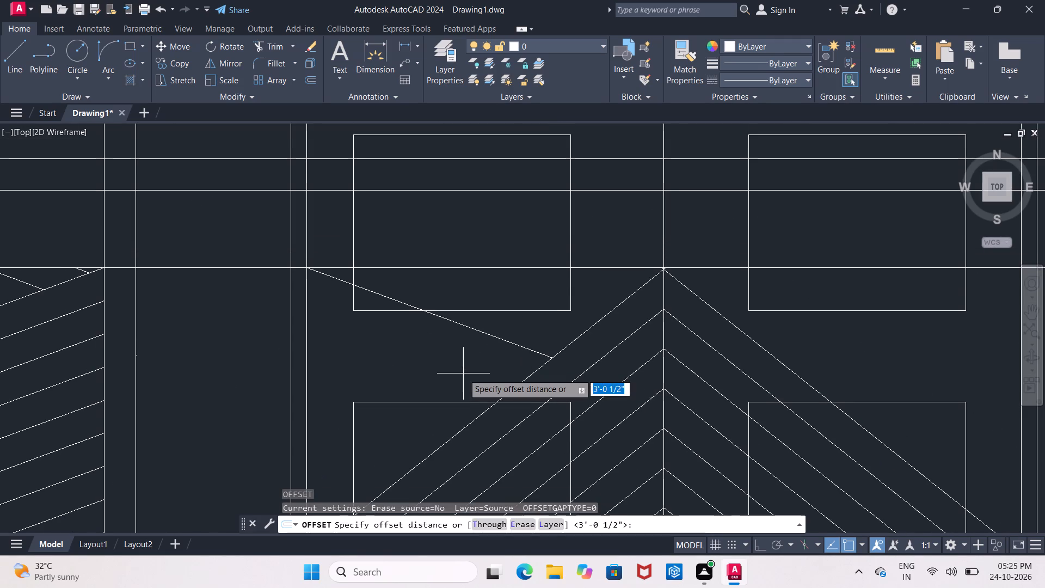
text(2")
key(Return)
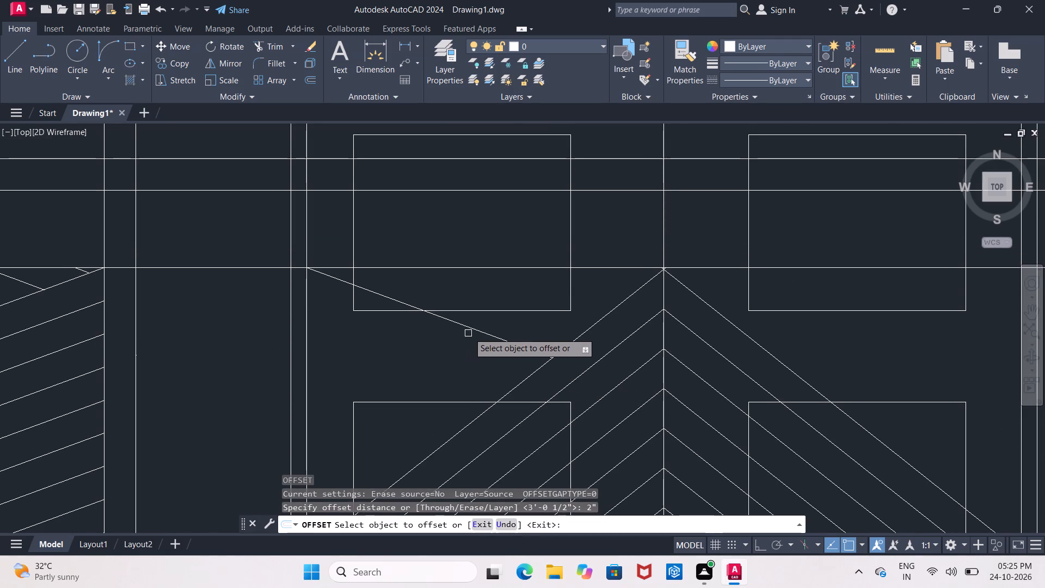
click(469, 333)
click(473, 333)
click(443, 376)
middle_drag(433, 375, 460, 229)
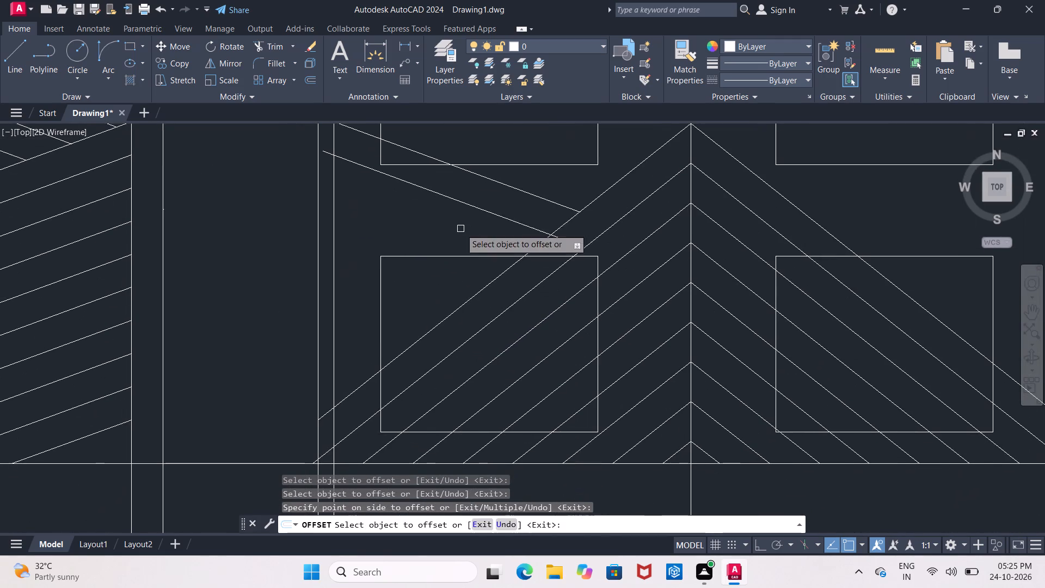
click(471, 205)
click(423, 264)
click(450, 233)
click(415, 287)
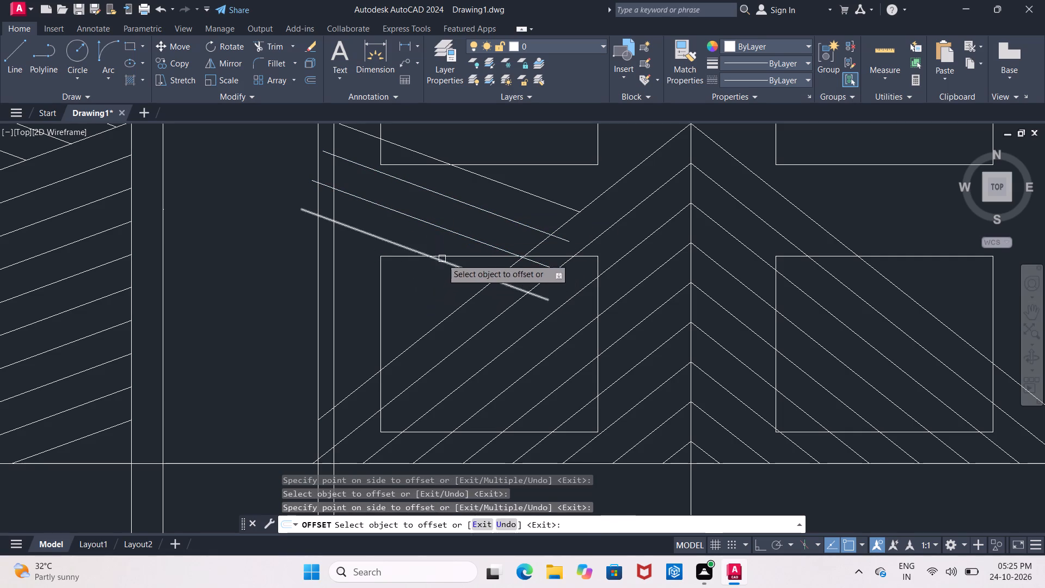
Add five more 2" offsets of the sloping line downward, towards the door's lower-left corner.
click(442, 259)
click(397, 321)
click(433, 284)
drag(427, 291, 423, 300)
click(392, 339)
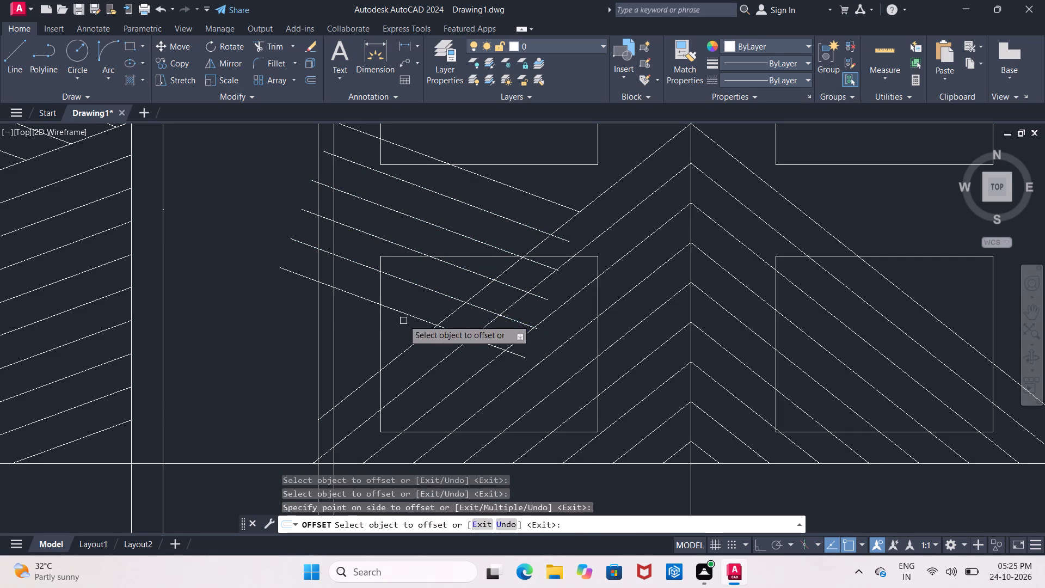
click(408, 311)
click(362, 355)
click(378, 338)
click(353, 365)
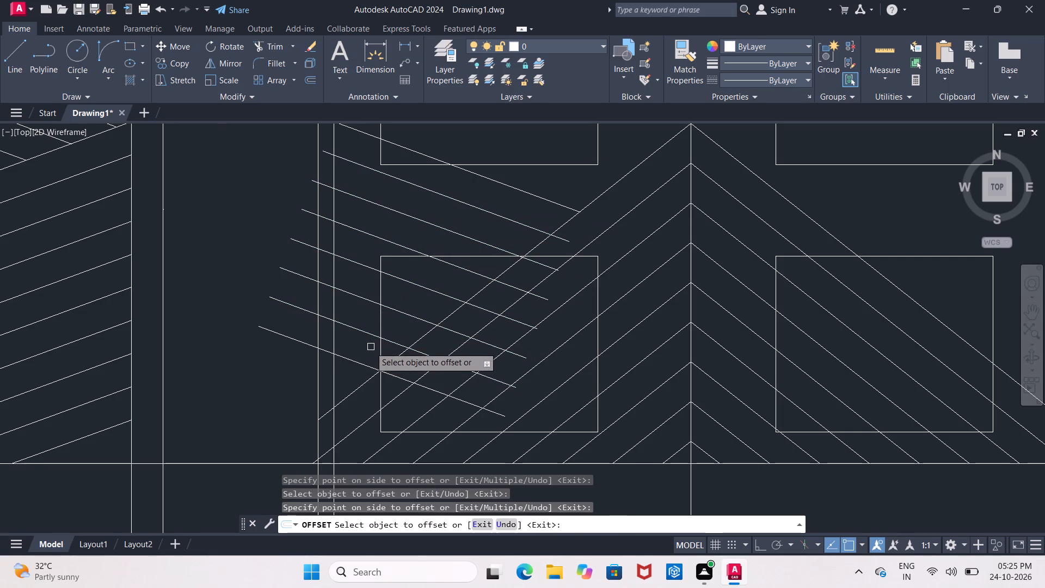
scroll(359, 355, down, 2)
middle_drag(360, 355, 534, 333)
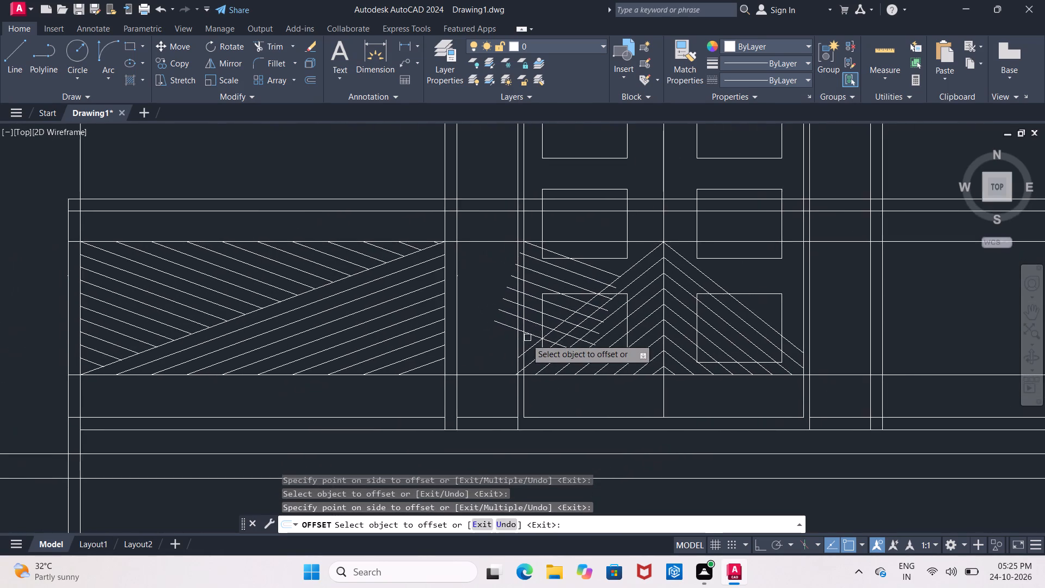
scroll(526, 339, up, 1)
click(537, 335)
click(524, 344)
Offset the original sloping line upward by 2" five times in succession, each copy from the previous one.
middle_drag(573, 303, 478, 362)
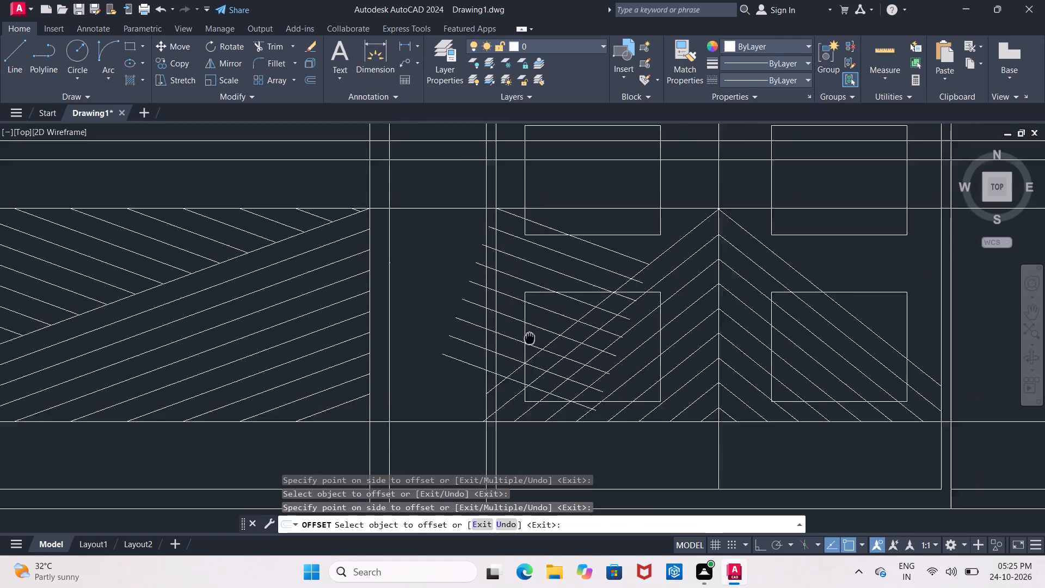
middle_drag(478, 362, 408, 384)
middle_drag(471, 304, 556, 330)
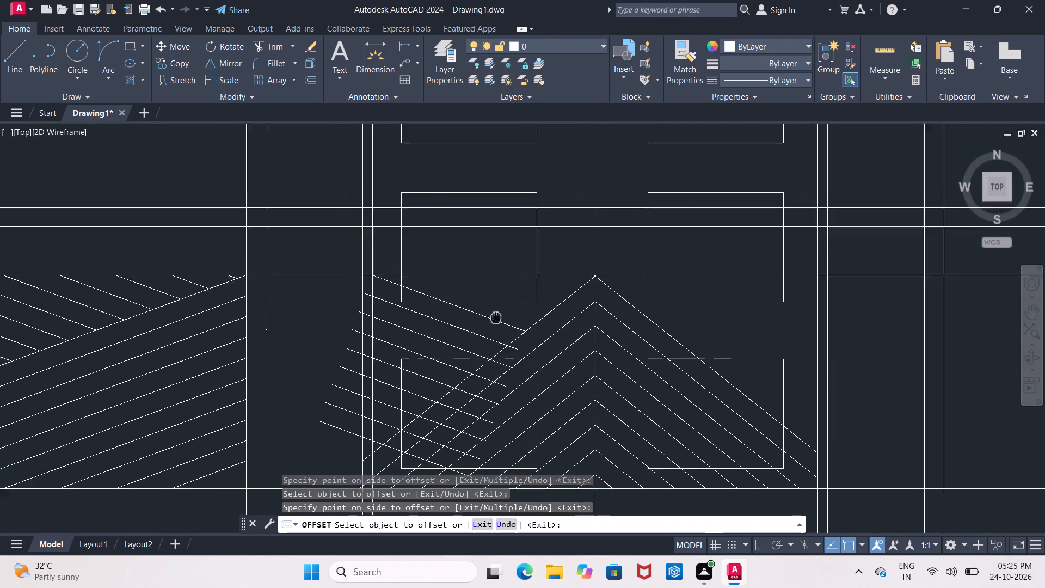
middle_drag(556, 330, 588, 300)
click(583, 302)
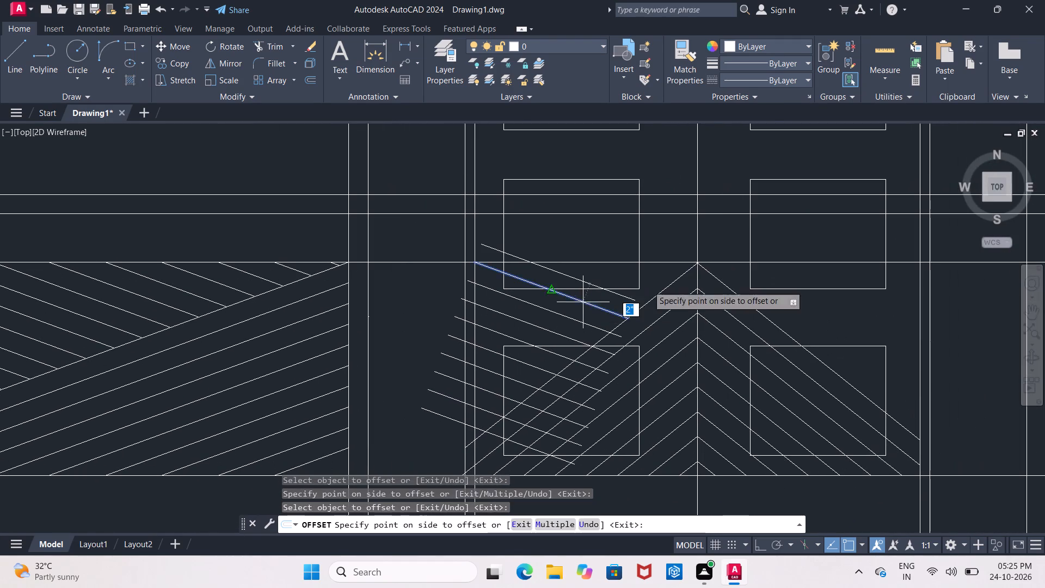
click(666, 278)
click(575, 280)
click(660, 245)
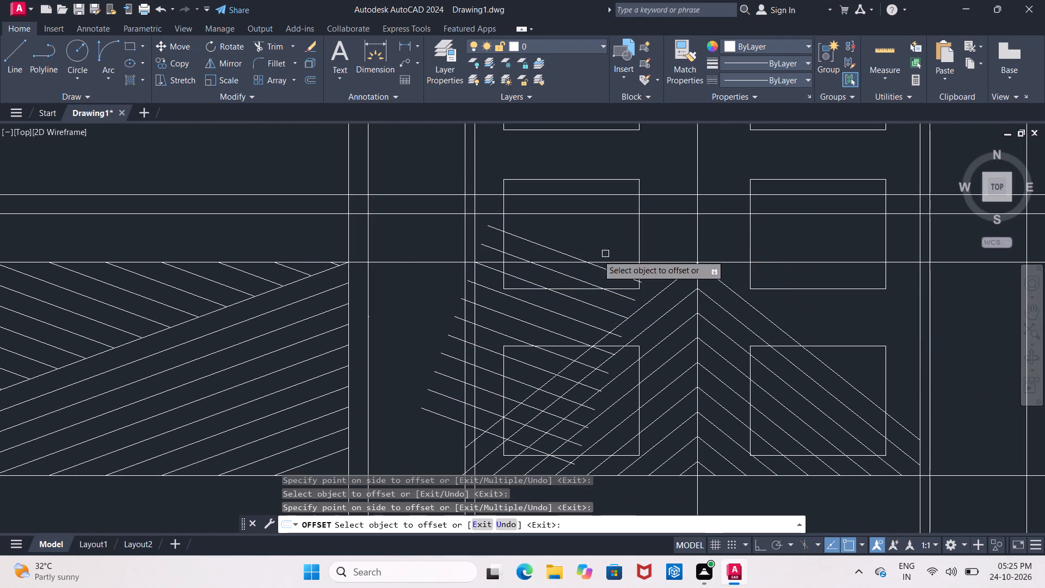
click(575, 256)
click(693, 223)
middle_drag(659, 236, 591, 309)
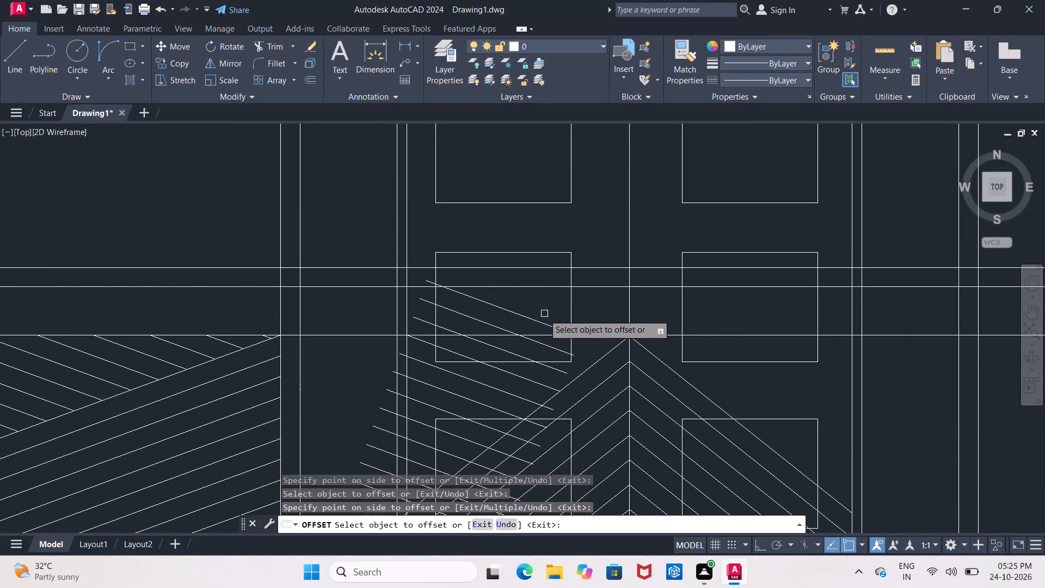
click(540, 321)
click(722, 253)
click(548, 305)
click(701, 221)
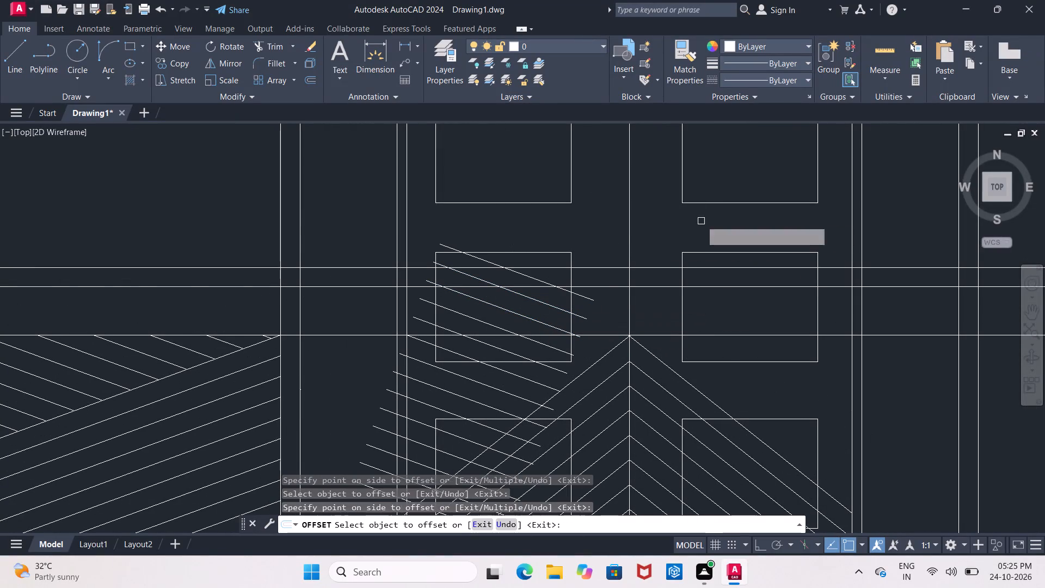
Add five more 2" offsets upward from the topmost sloping line in the door's left half.
click(528, 274)
click(644, 218)
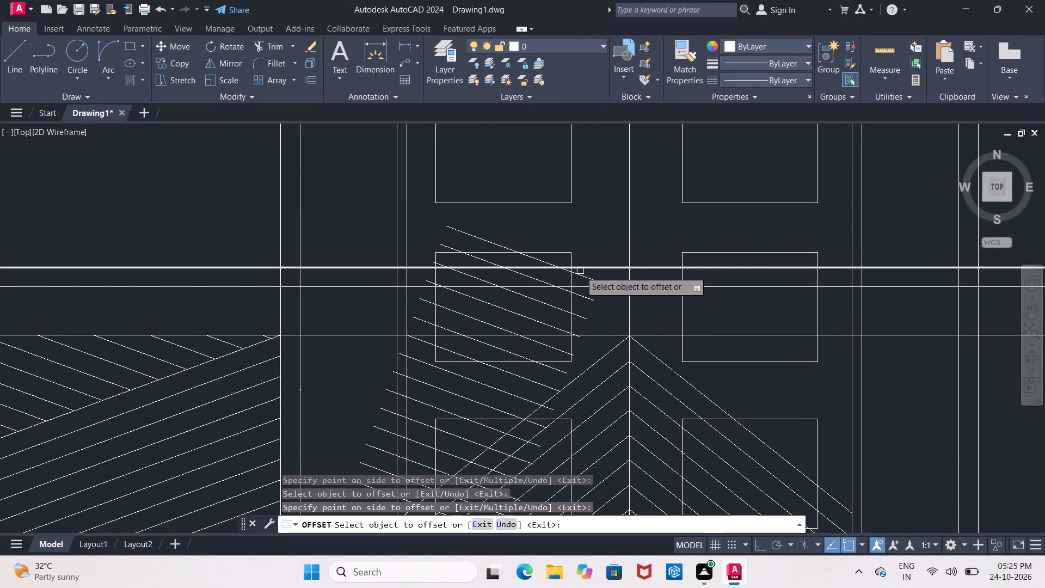
click(579, 273)
click(677, 203)
drag(588, 259, 593, 256)
click(749, 189)
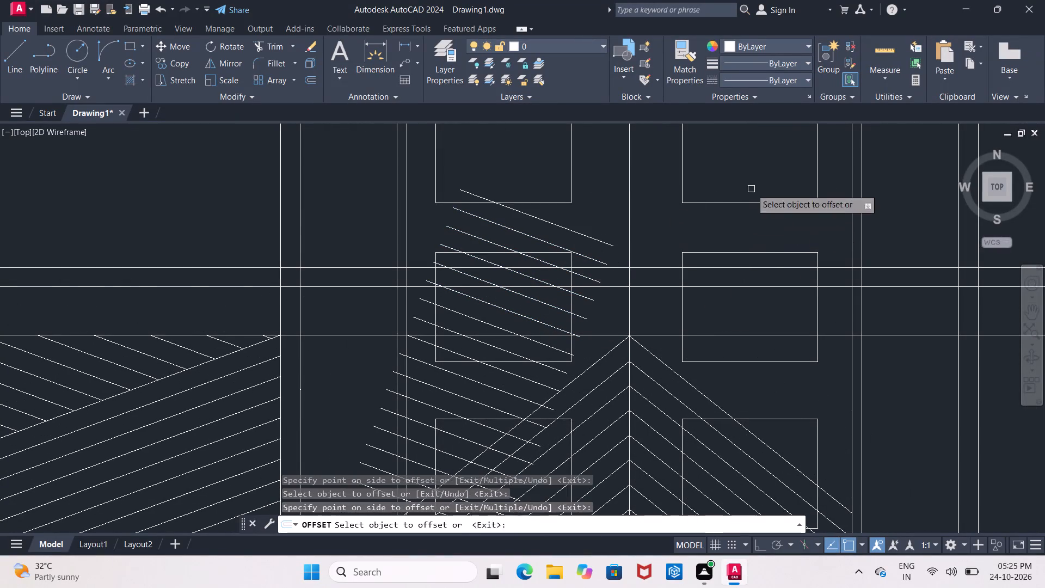
click(607, 242)
click(781, 189)
drag(615, 224, 620, 224)
click(763, 197)
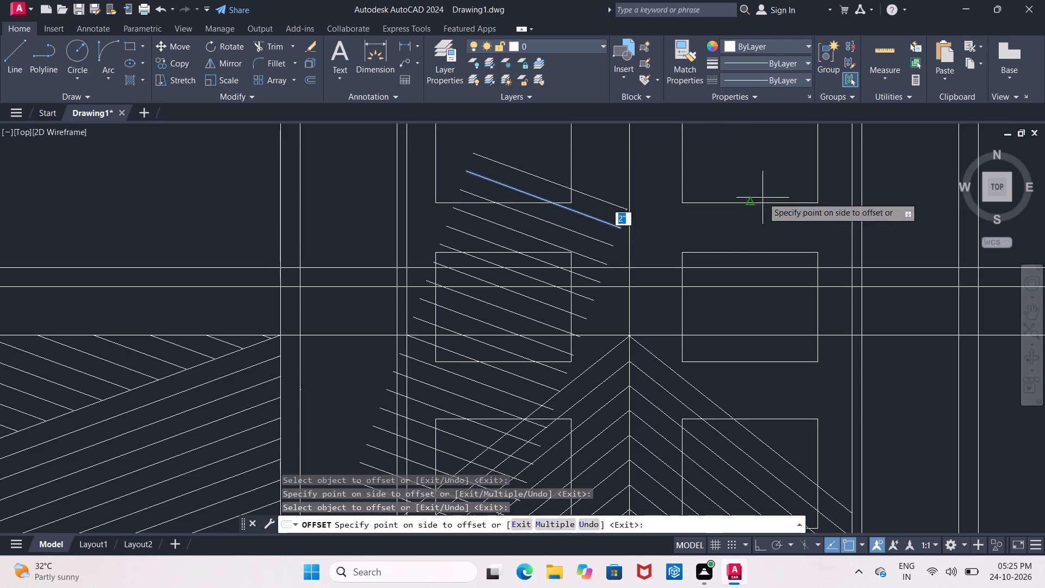
middle_drag(717, 243, 713, 168)
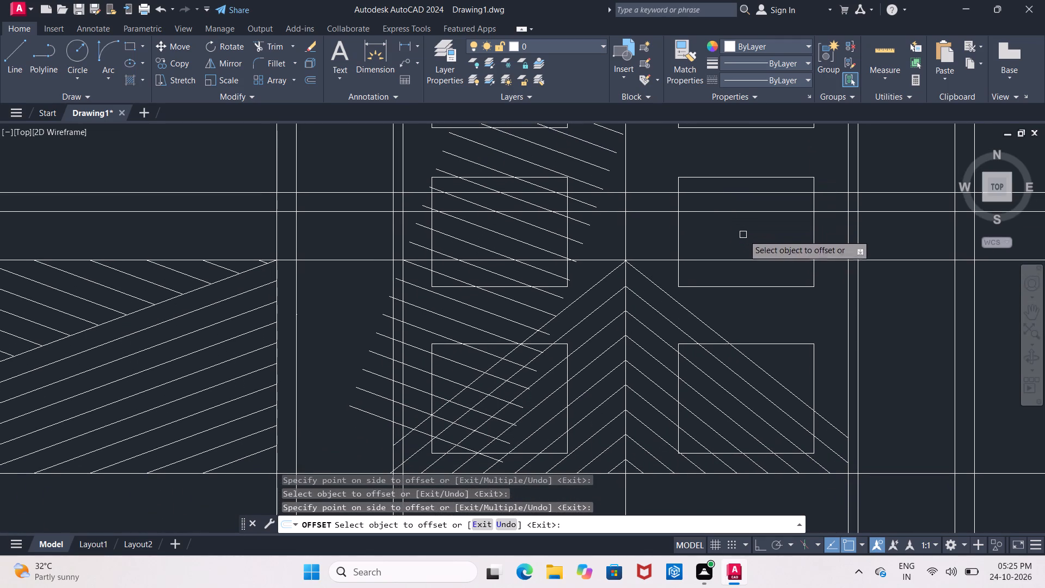
middle_drag(745, 248, 747, 253)
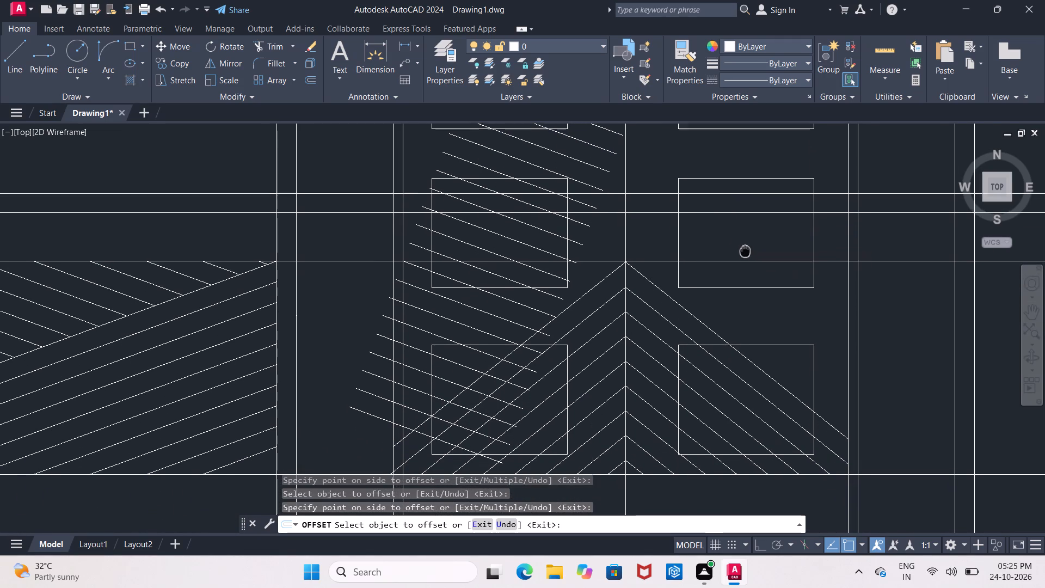
middle_drag(747, 253, 765, 282)
key(Escape)
Extend the first three sloping lines above the original to the chevron's outermost left-slope line.
key(e)
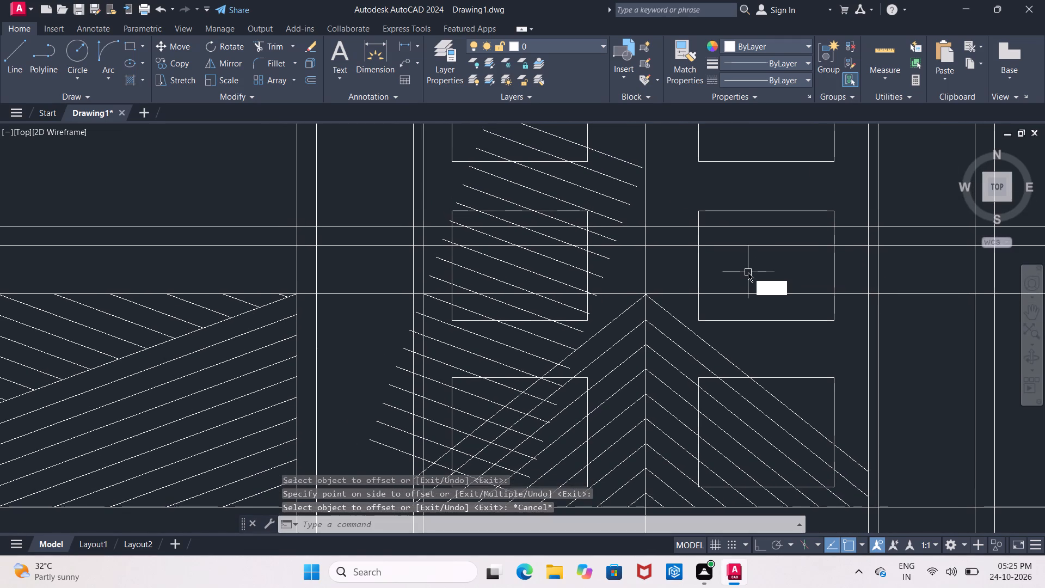
text(X)
key(space)
key(space)
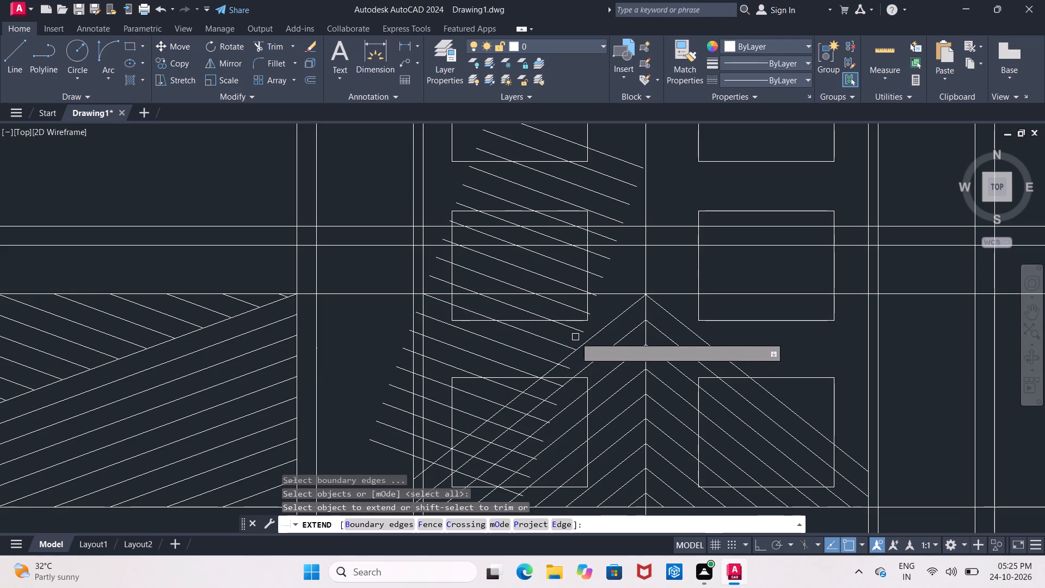
click(577, 334)
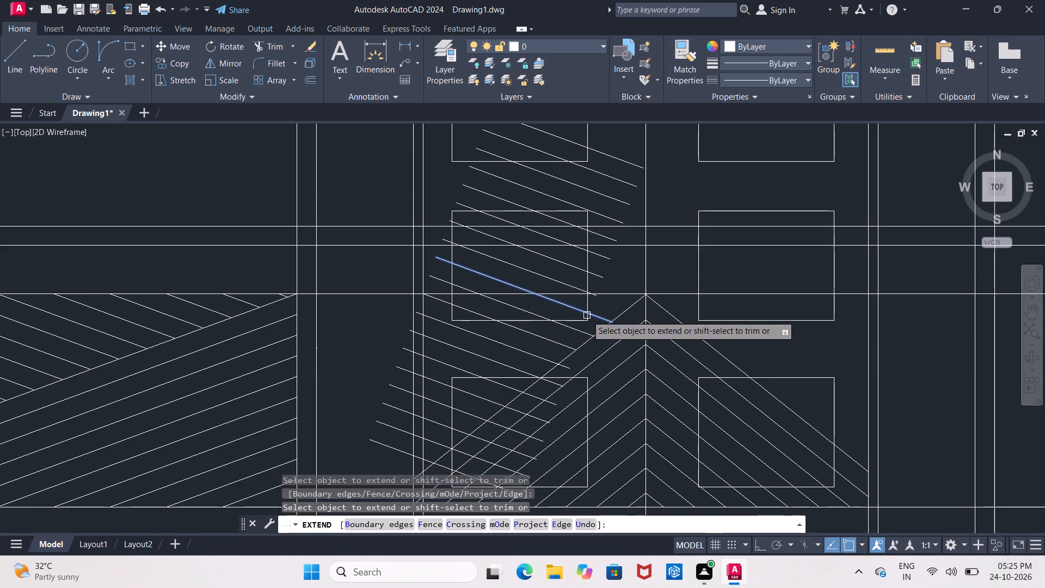
click(587, 315)
scroll(602, 297, up, 2)
click(582, 296)
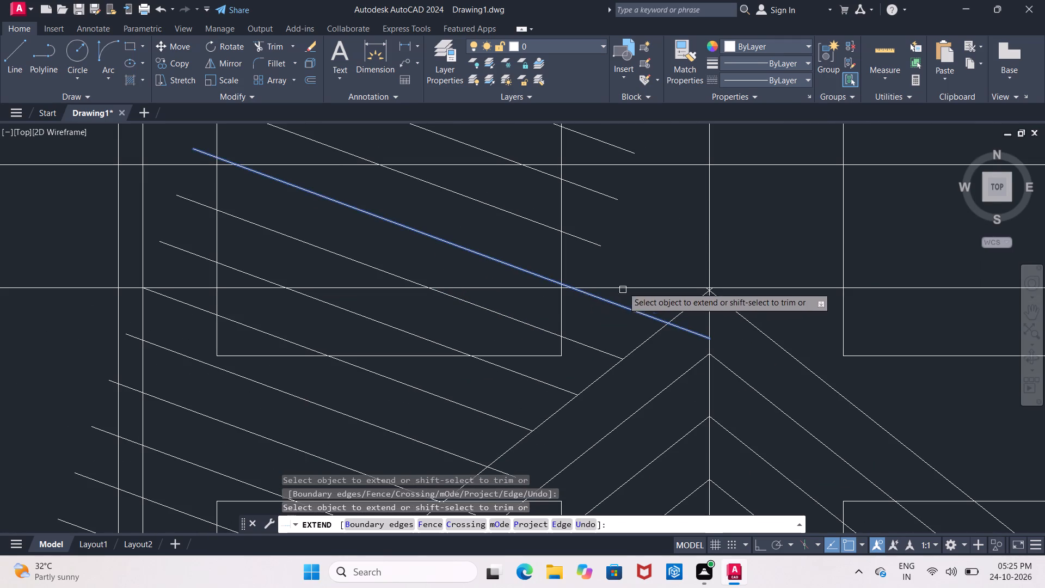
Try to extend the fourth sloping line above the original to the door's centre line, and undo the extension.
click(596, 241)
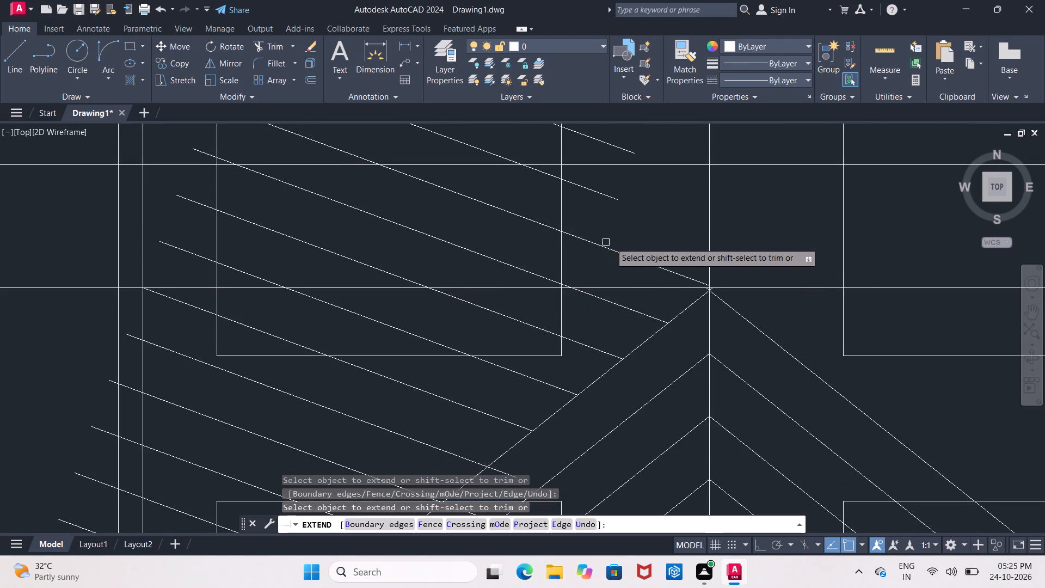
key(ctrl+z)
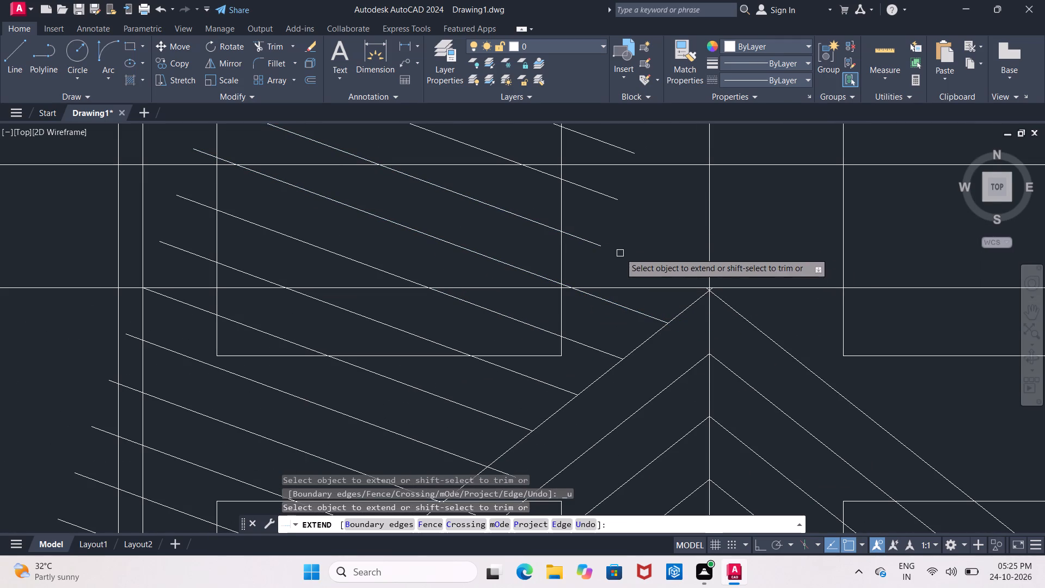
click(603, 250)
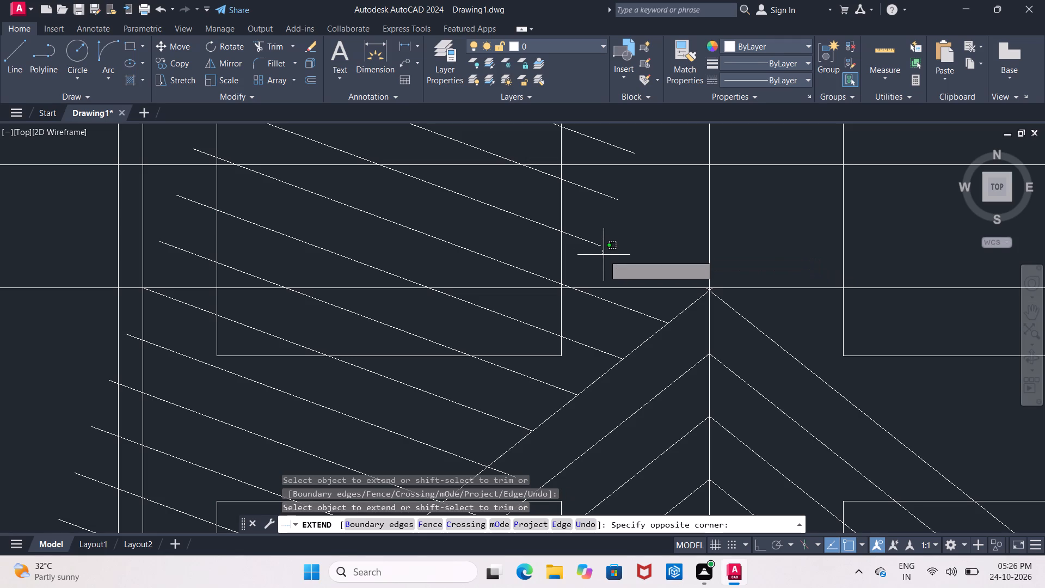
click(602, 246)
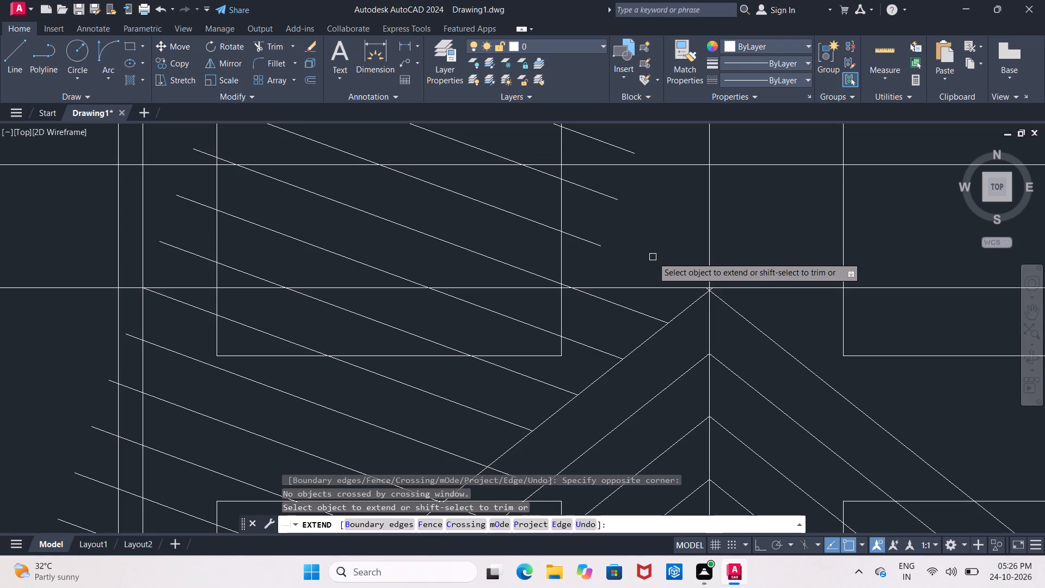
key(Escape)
Delete the seven topmost sloping lines that do not reach the chevron in the door's left half.
click(585, 243)
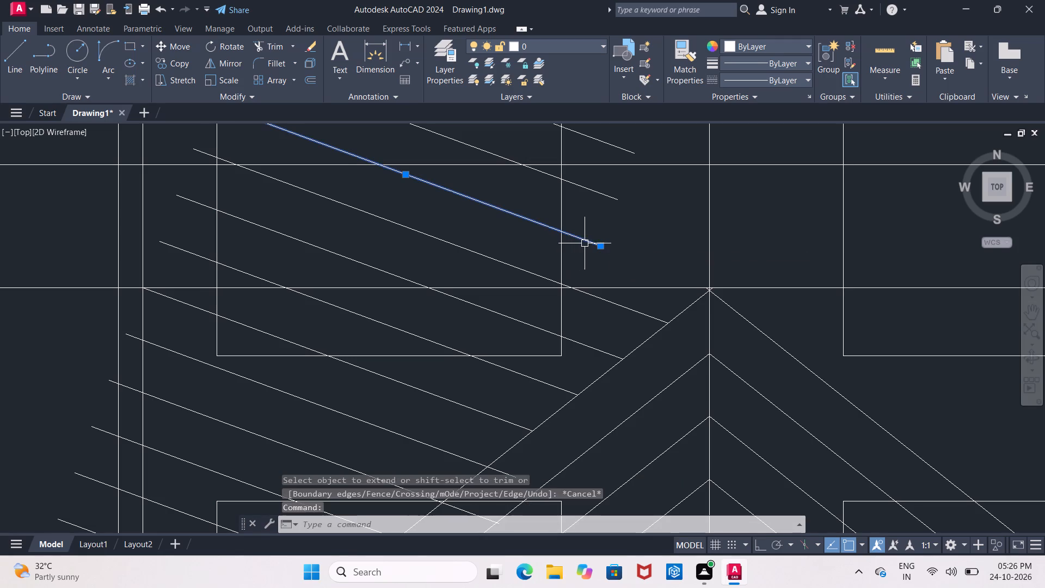
click(607, 199)
click(624, 152)
middle_drag(642, 186, 624, 331)
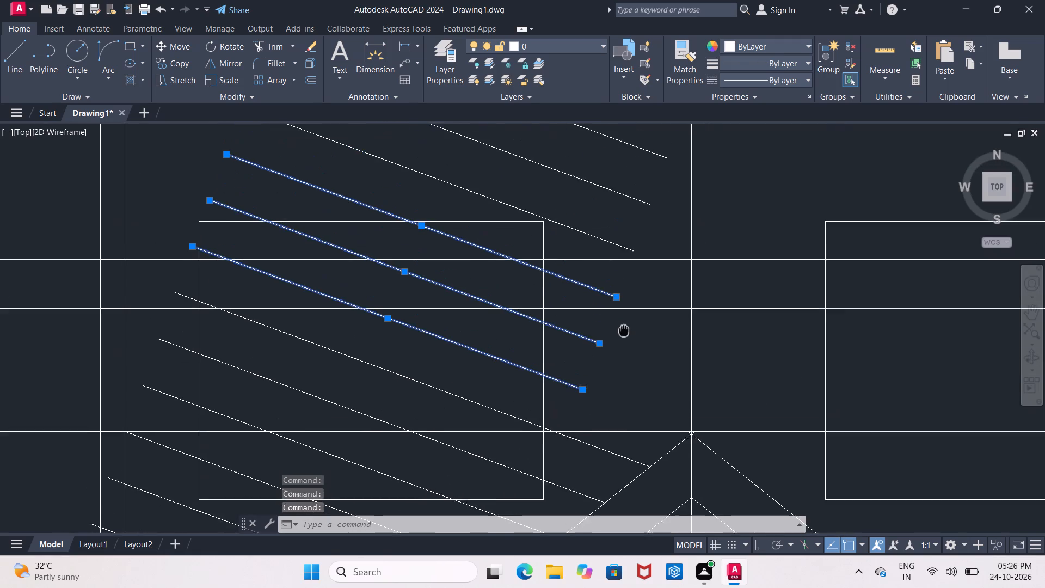
middle_drag(624, 331, 624, 339)
click(624, 252)
click(640, 207)
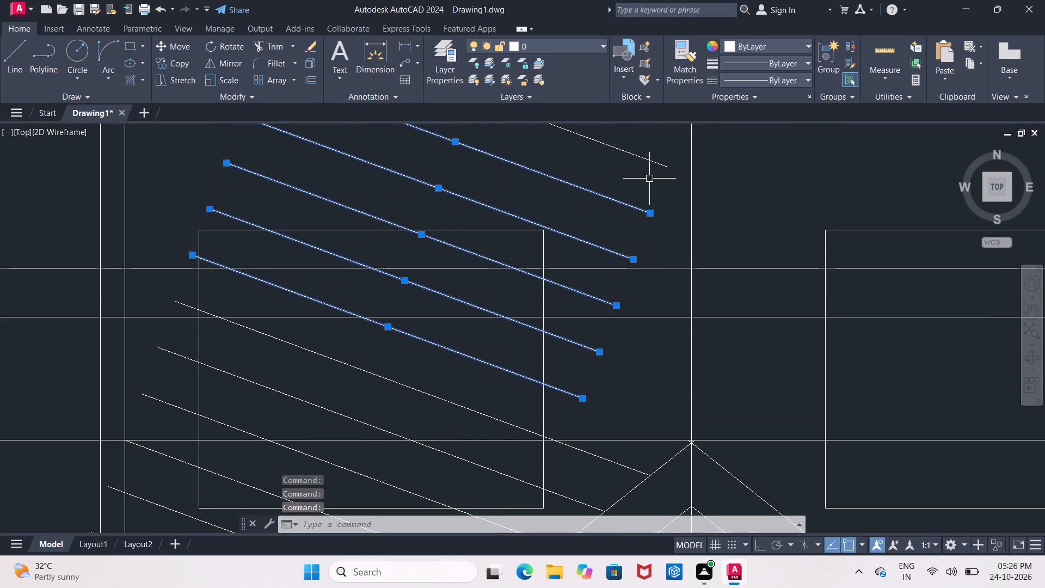
click(654, 164)
scroll(654, 174, down, 1)
middle_drag(651, 184, 628, 265)
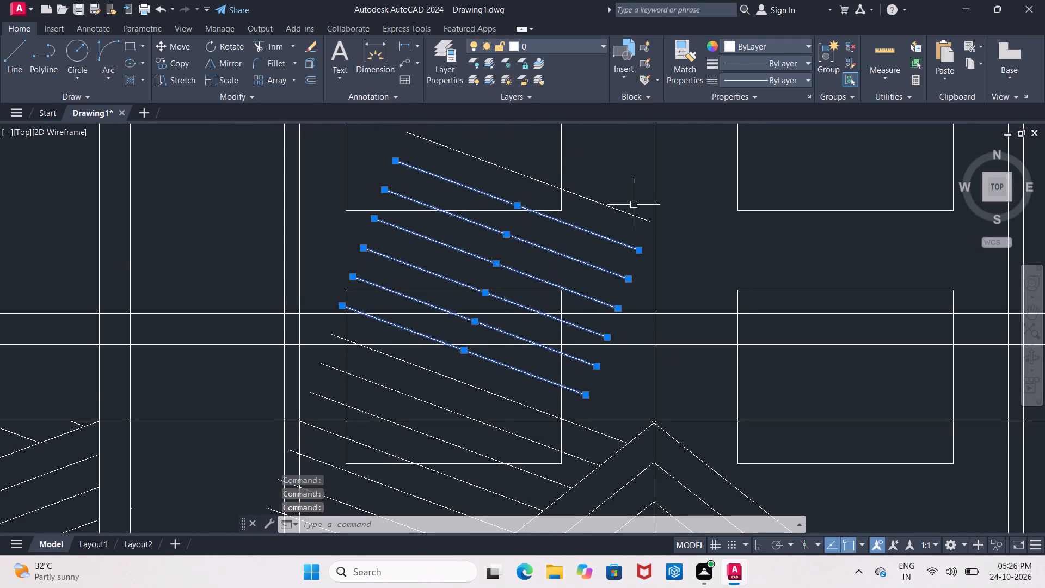
click(631, 214)
key(Delete)
Trim the three upper sloping lines above the horizontal line at the chevron's apex, plus the leftmost piece of the fourth line.
middle_drag(518, 311, 520, 305)
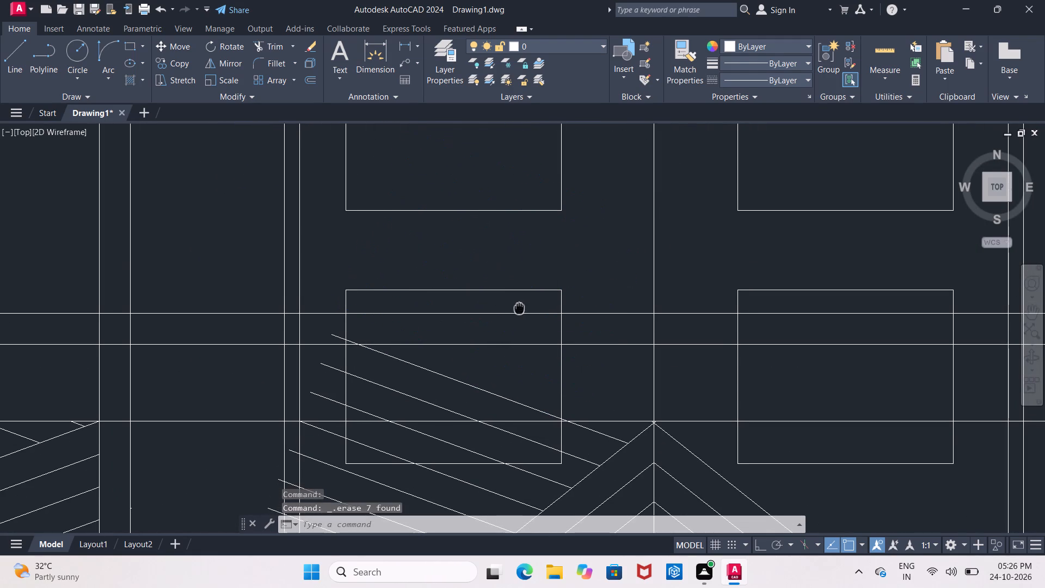
middle_drag(520, 305, 601, 133)
key(Escape)
text(TR)
key(space)
key(space)
scroll(561, 179, down, 2)
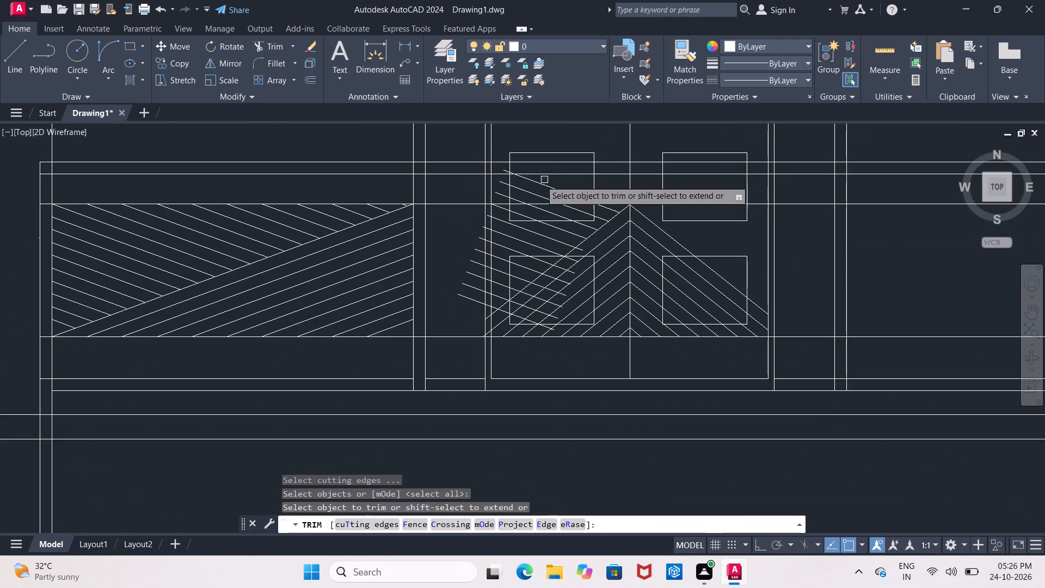
scroll(527, 182, up, 2)
click(506, 230)
click(531, 209)
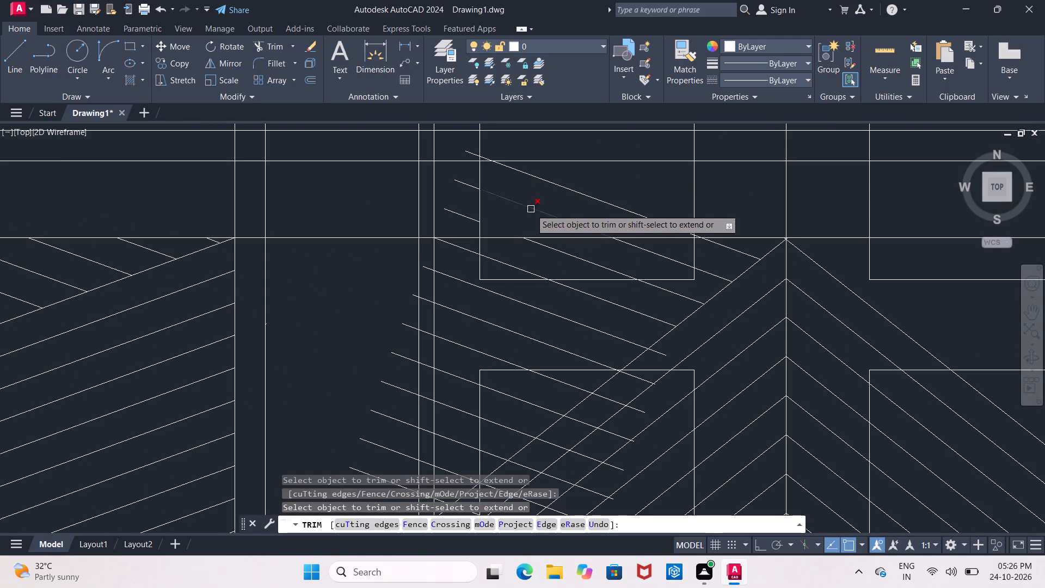
click(564, 187)
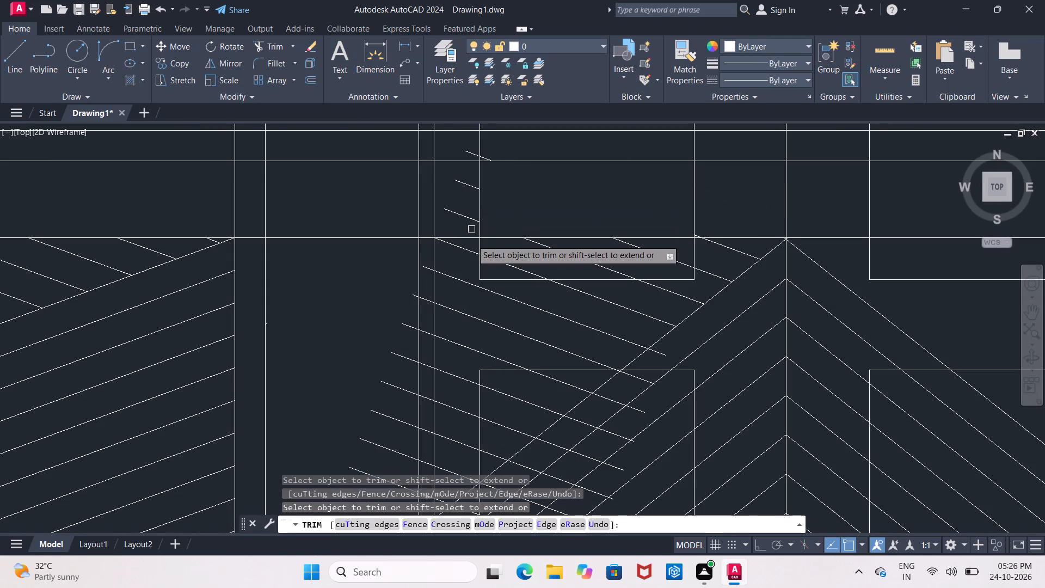
click(470, 250)
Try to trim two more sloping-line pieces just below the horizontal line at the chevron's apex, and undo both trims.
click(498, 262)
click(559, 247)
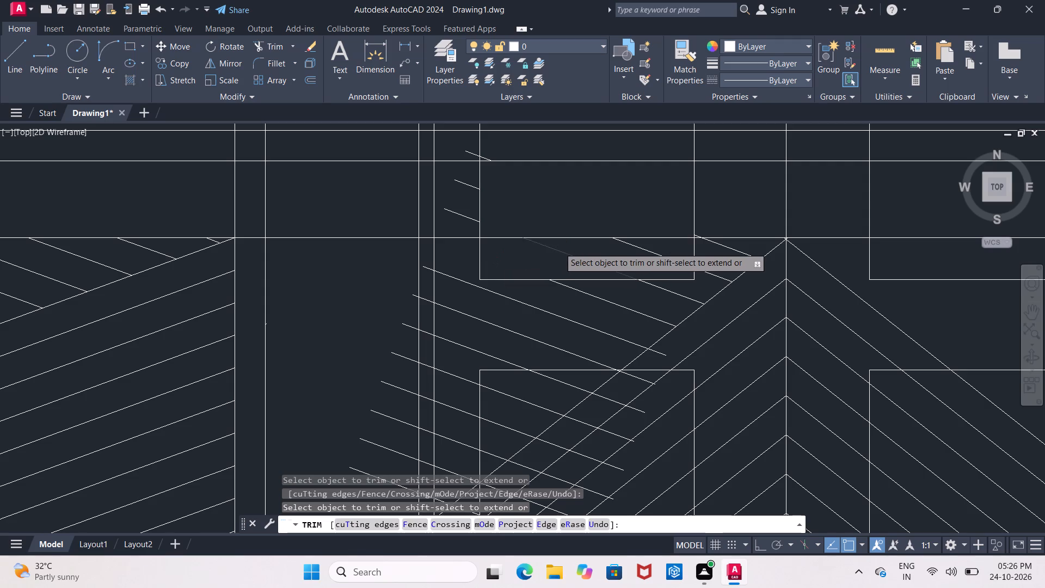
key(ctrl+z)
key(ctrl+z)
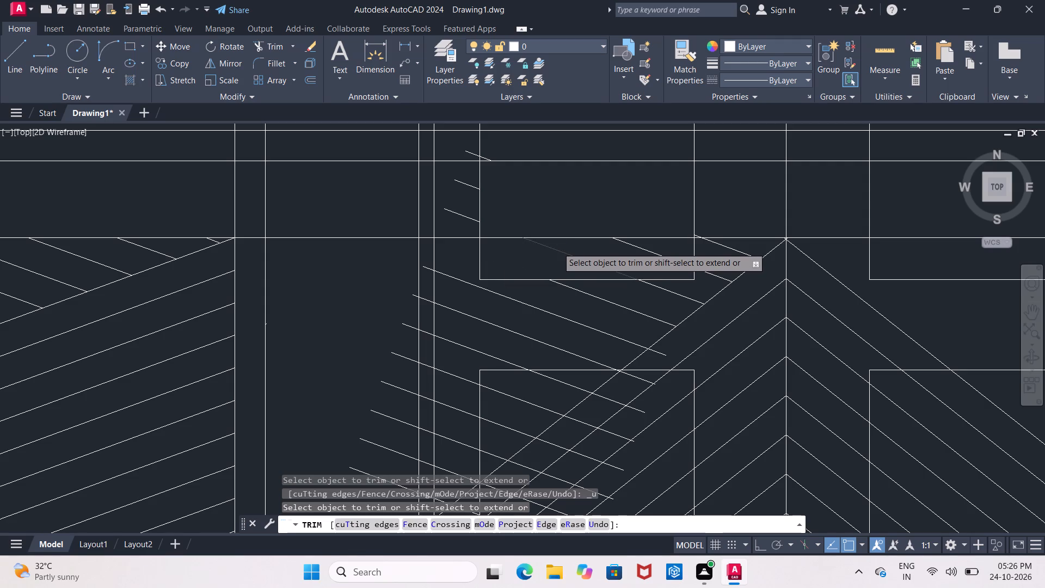
Trim the remaining sloping lines where they cross the narrow strip between the door's two left-hand vertical lines.
click(428, 267)
click(423, 302)
middle_drag(428, 304, 437, 238)
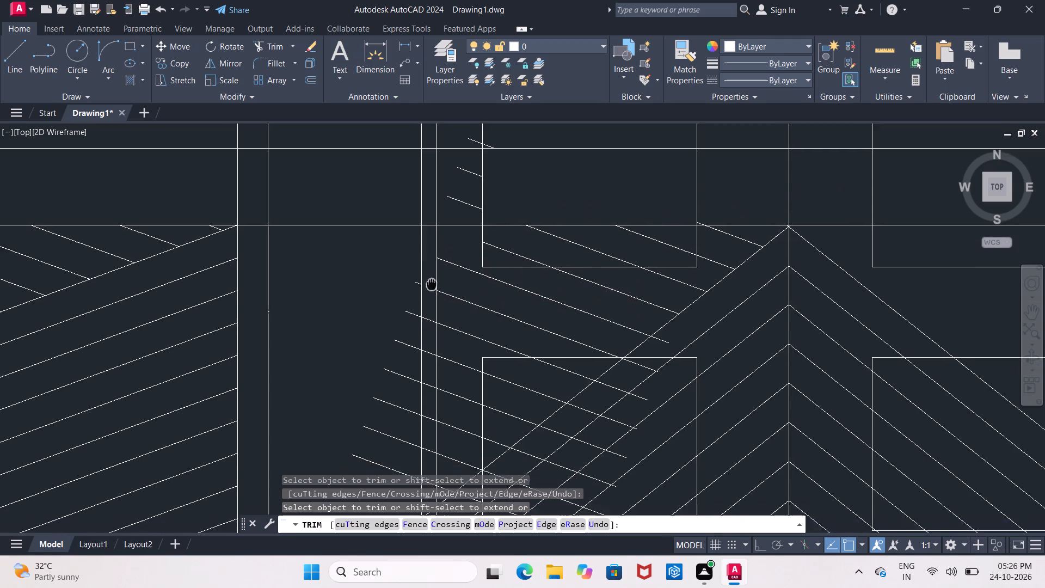
middle_drag(437, 238, 450, 173)
click(447, 205)
click(449, 232)
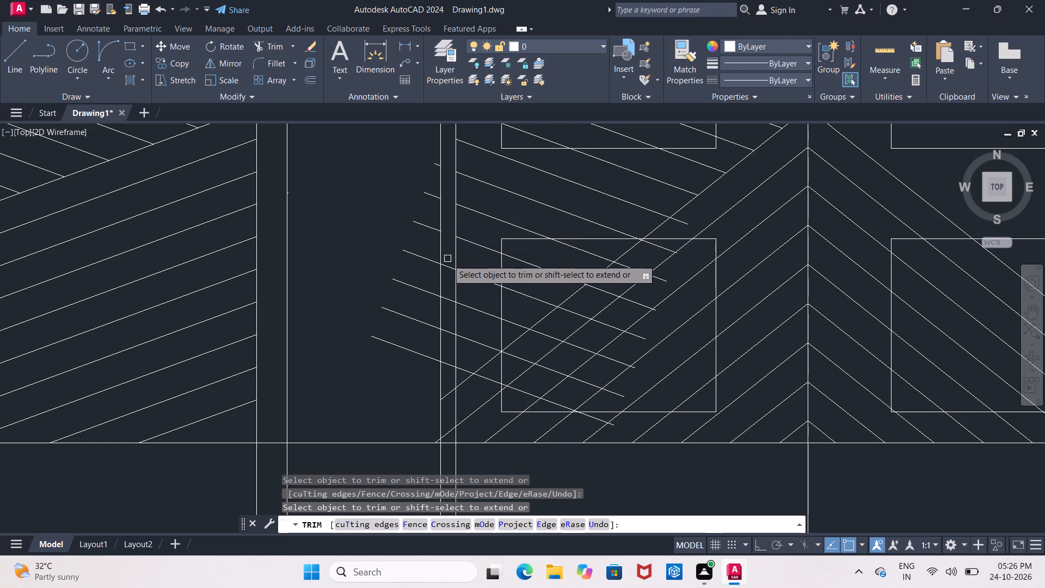
click(447, 266)
click(447, 297)
click(446, 332)
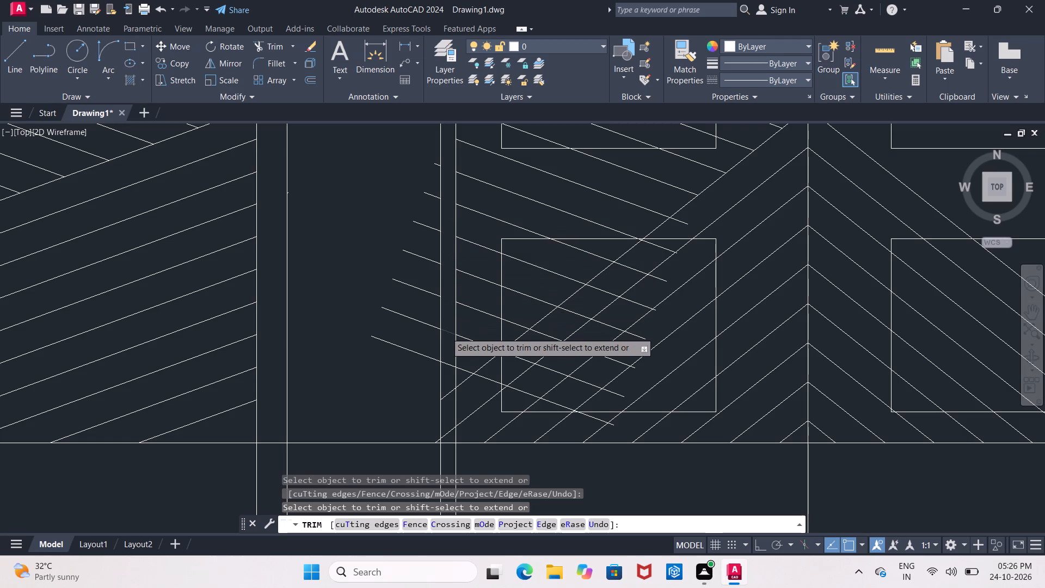
click(446, 364)
key(Escape)
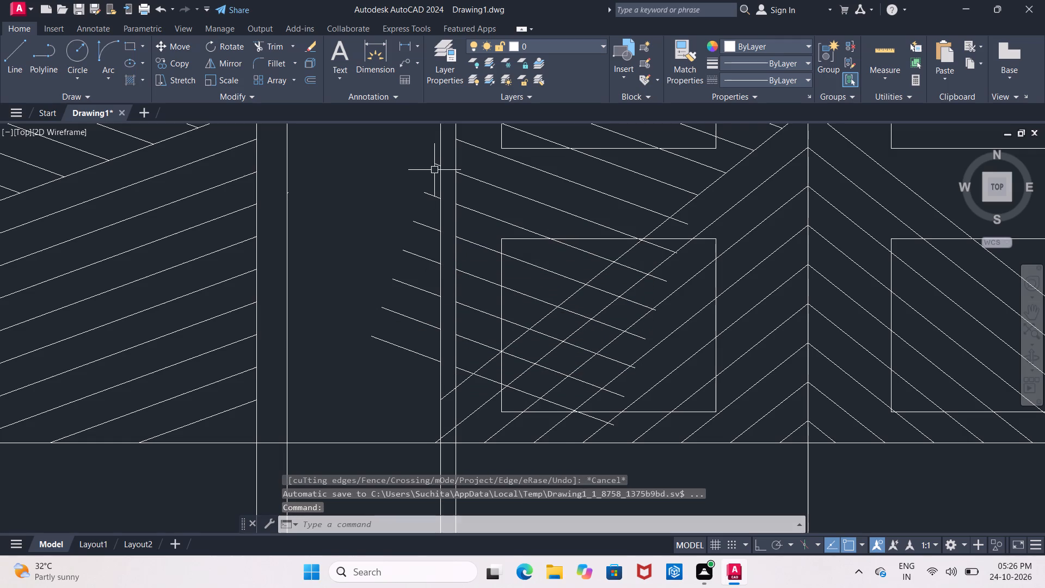
Delete the seven leftover line stubs outside the door's left vertical edge.
click(435, 163)
click(432, 201)
click(433, 193)
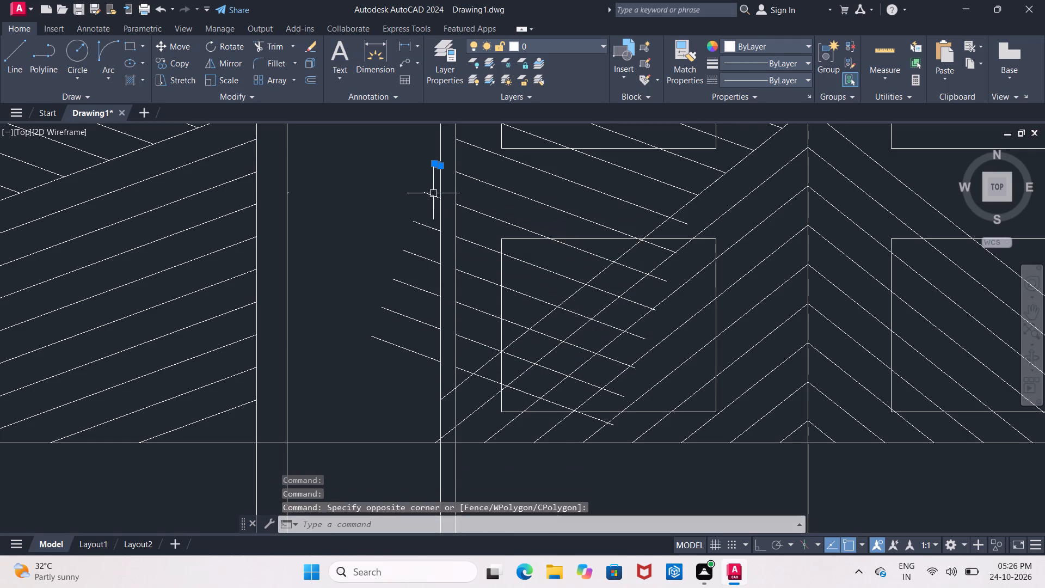
click(431, 191)
click(431, 229)
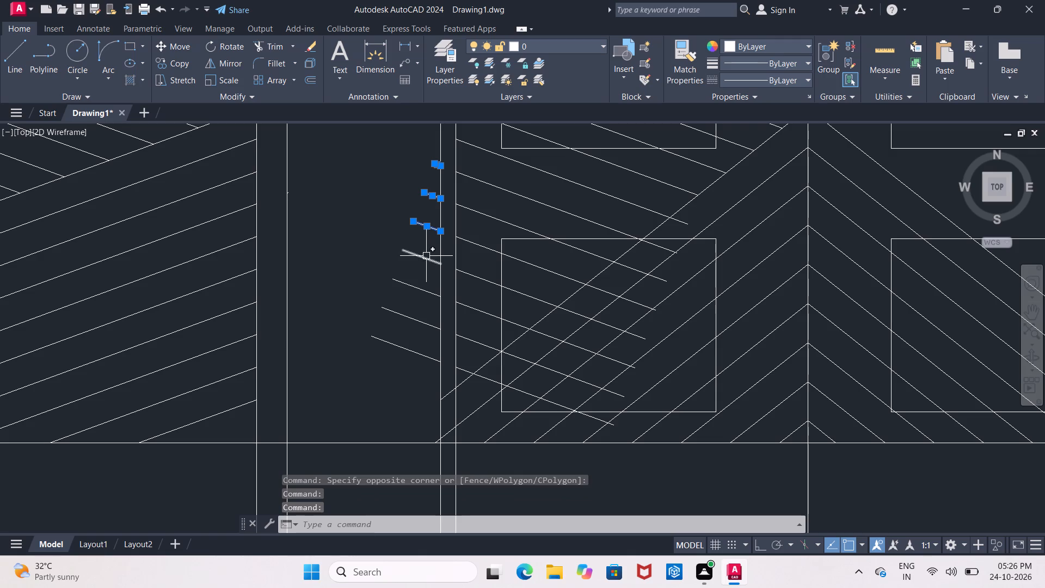
click(426, 257)
click(421, 294)
click(420, 319)
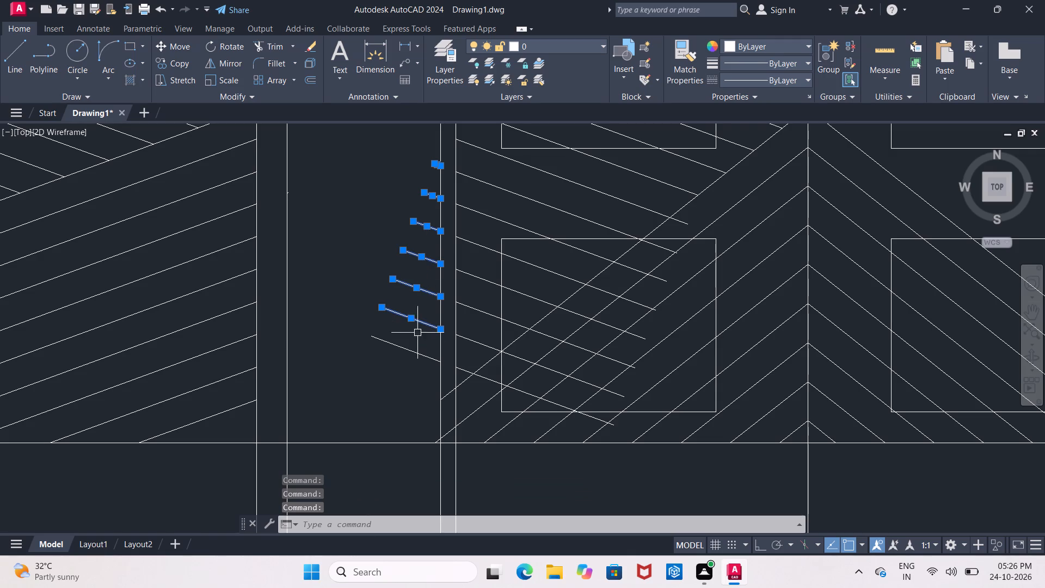
click(414, 349)
key(Delete)
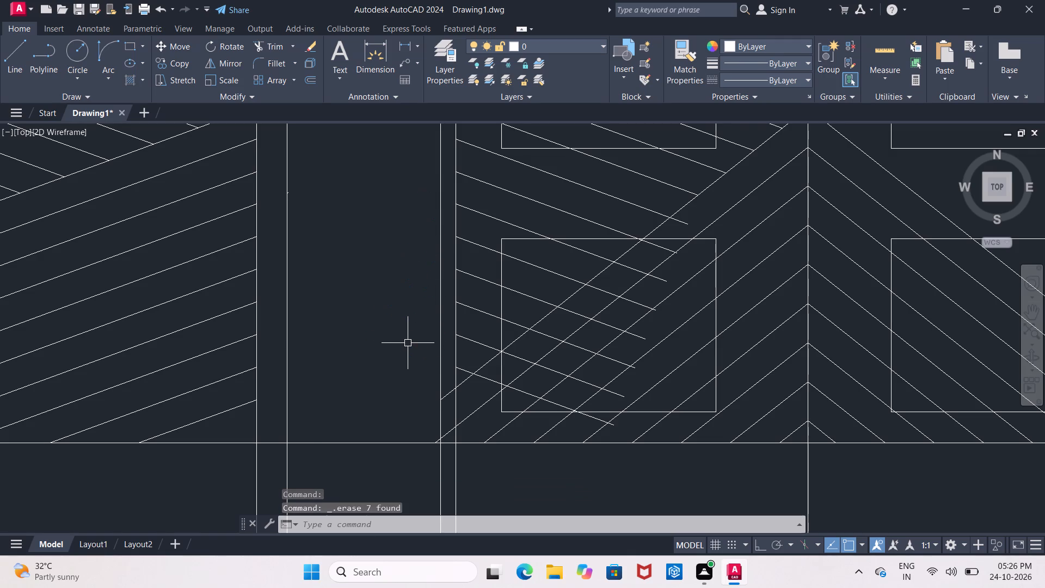
Trim the lowest sloping line's pieces that run across the chevron's left-slope lines.
key(Escape)
text(TR)
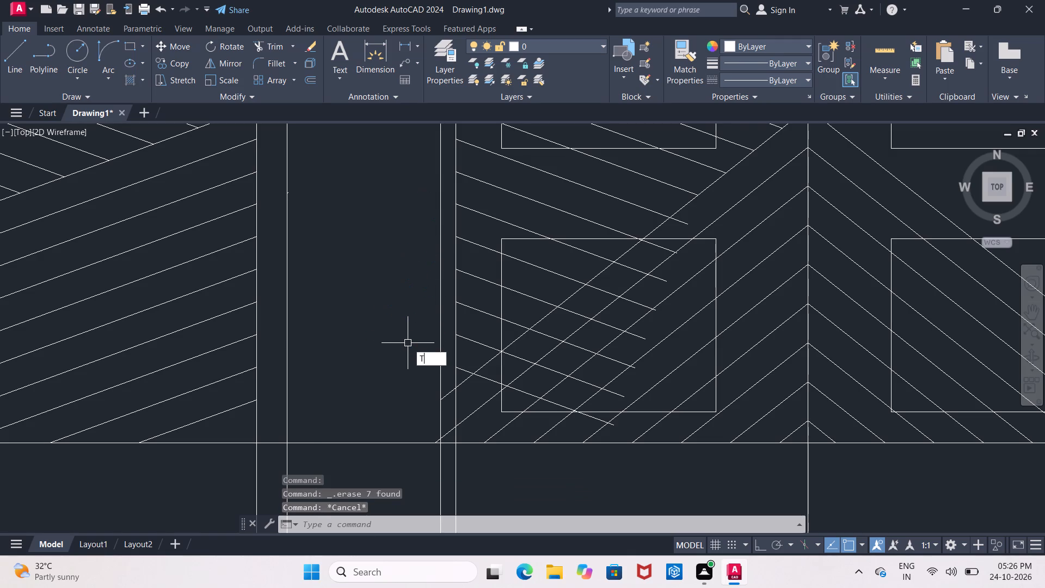
key(space)
key(space)
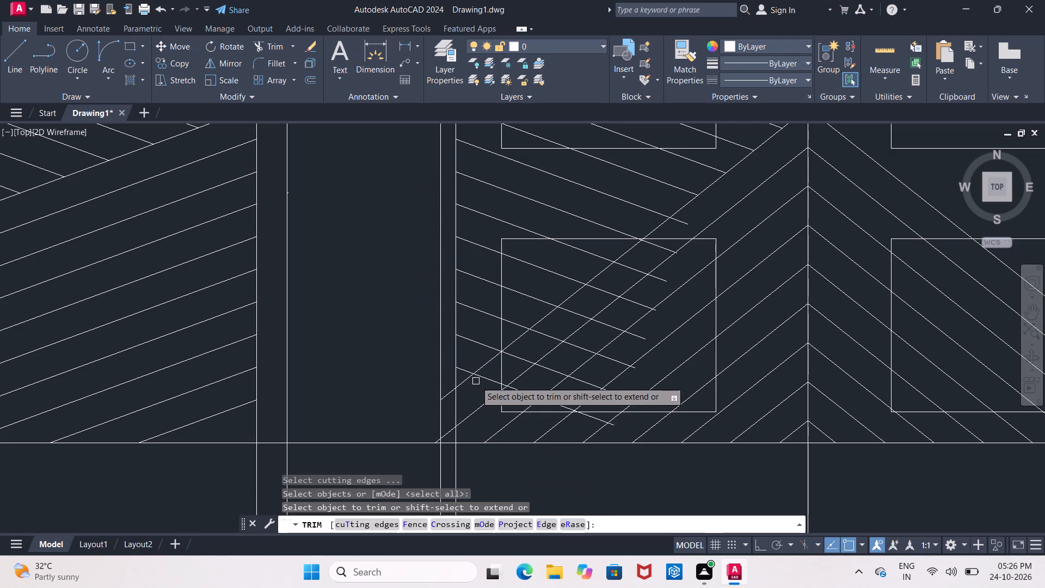
click(482, 378)
click(516, 392)
click(563, 404)
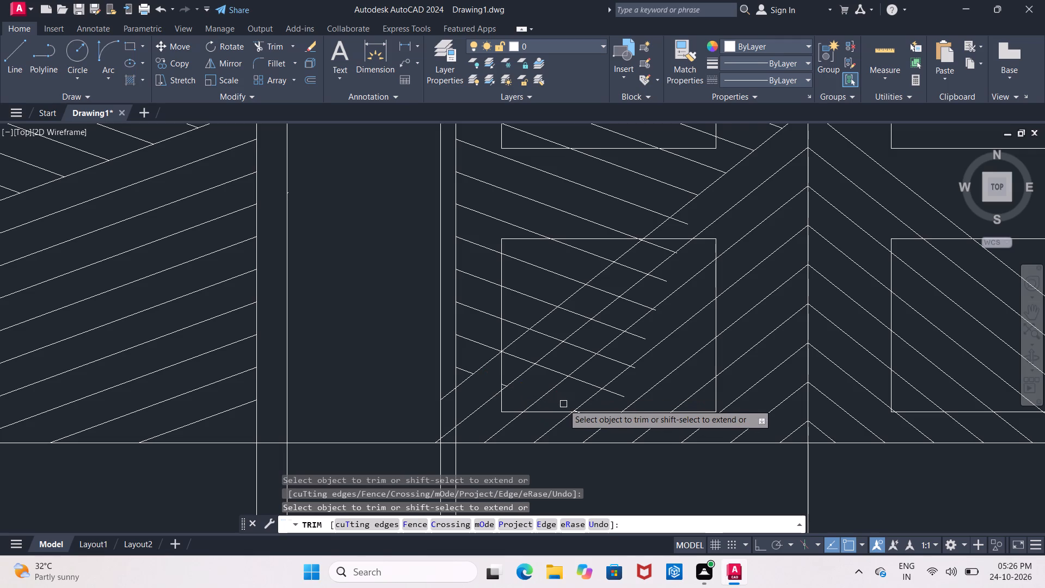
click(588, 417)
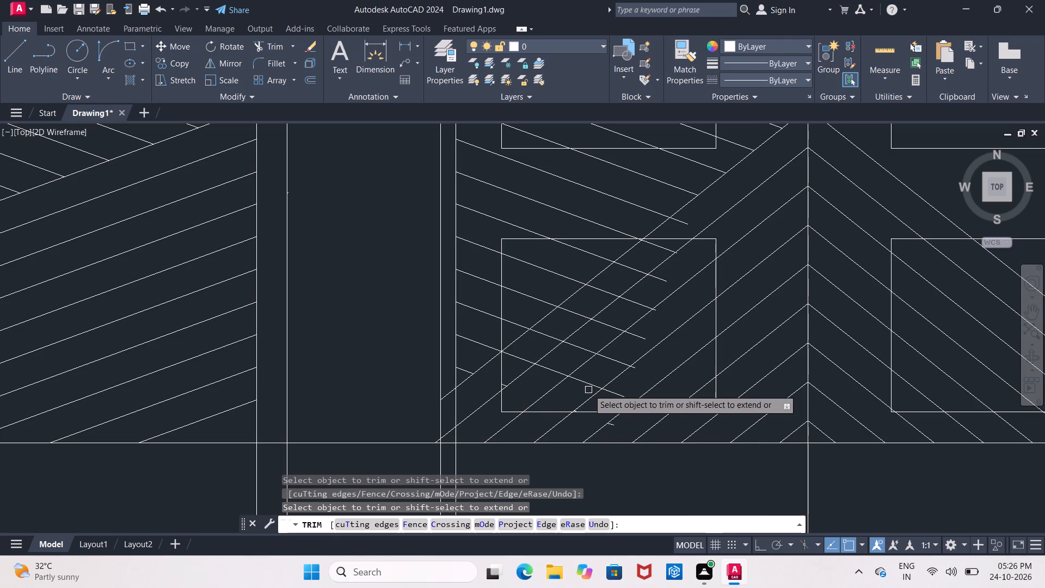
Trim the overrunning ends of the next sloping lines back to the chevron's second left-slope line.
click(654, 326)
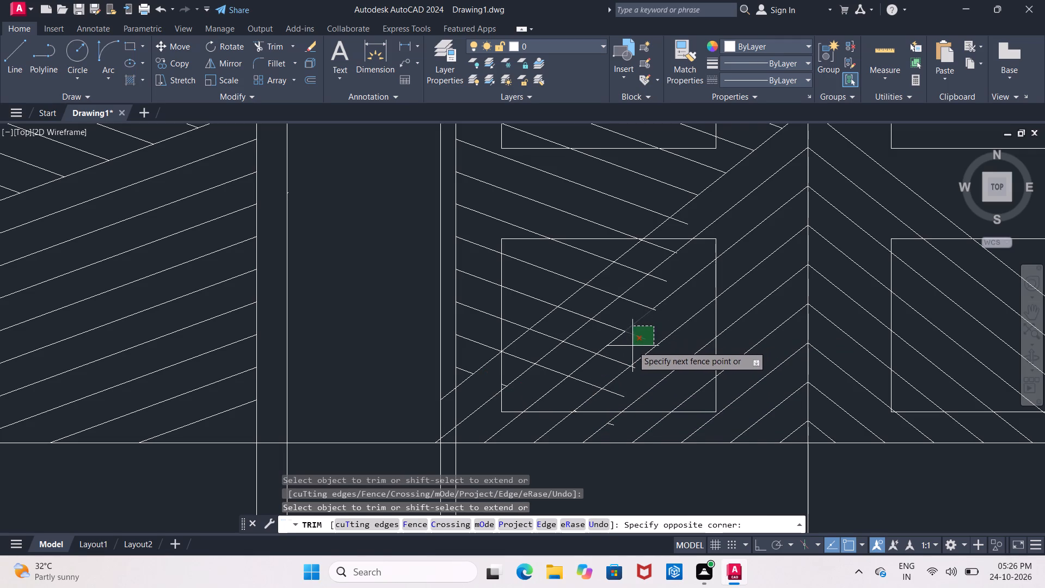
click(637, 346)
click(611, 360)
click(590, 385)
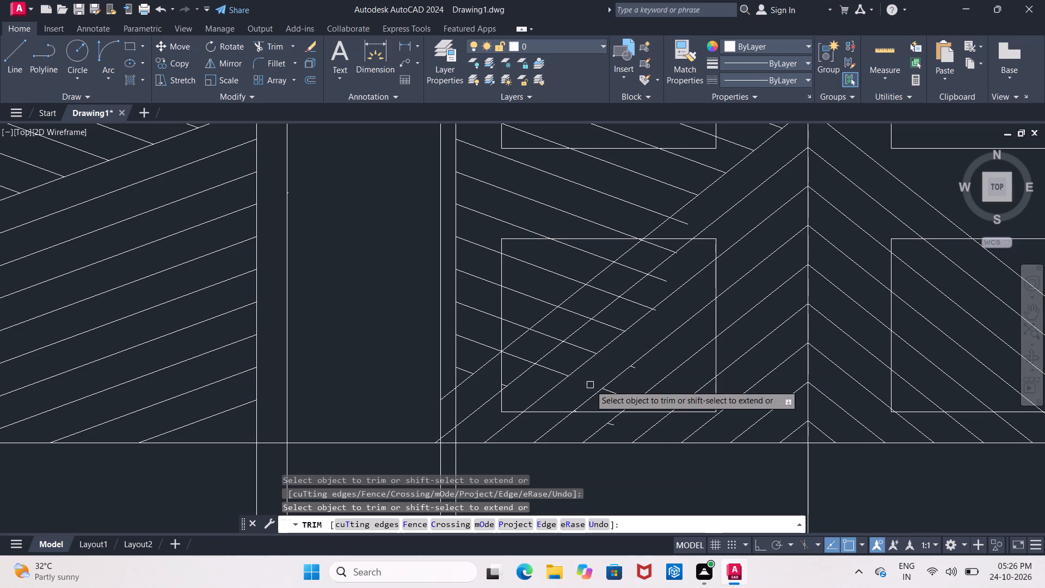
click(559, 375)
click(583, 346)
click(603, 326)
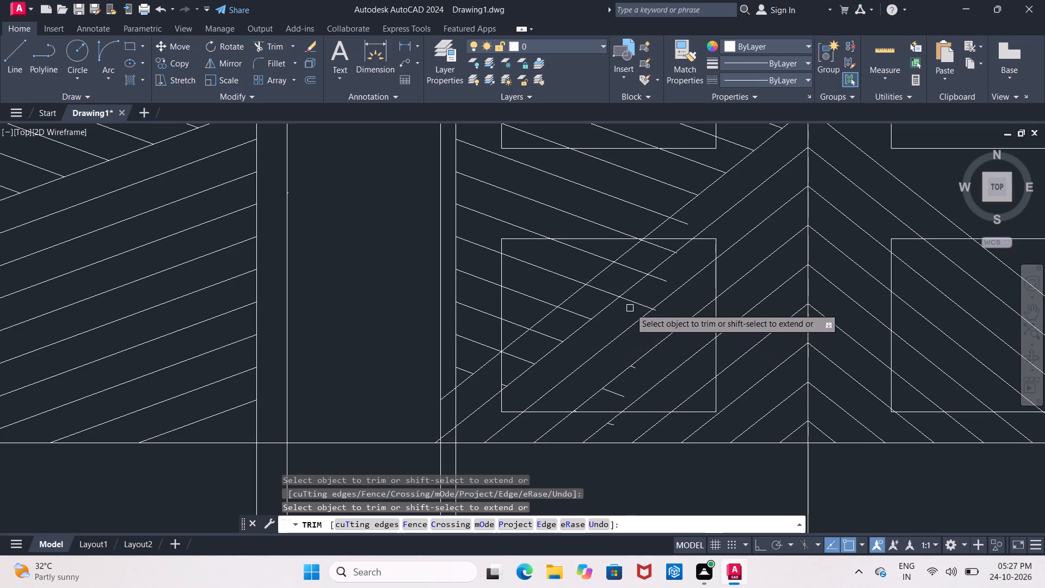
click(630, 308)
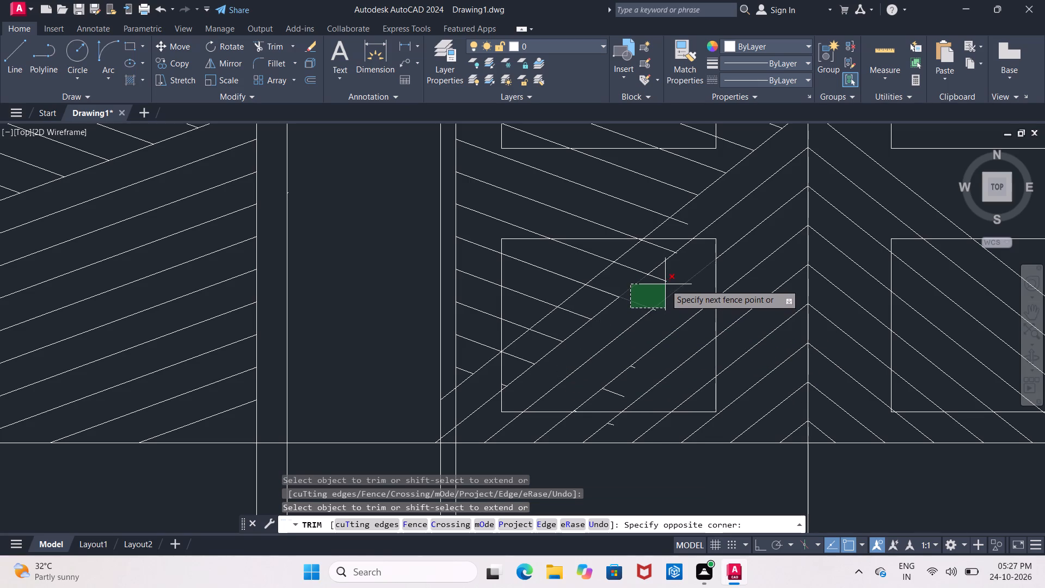
click(641, 298)
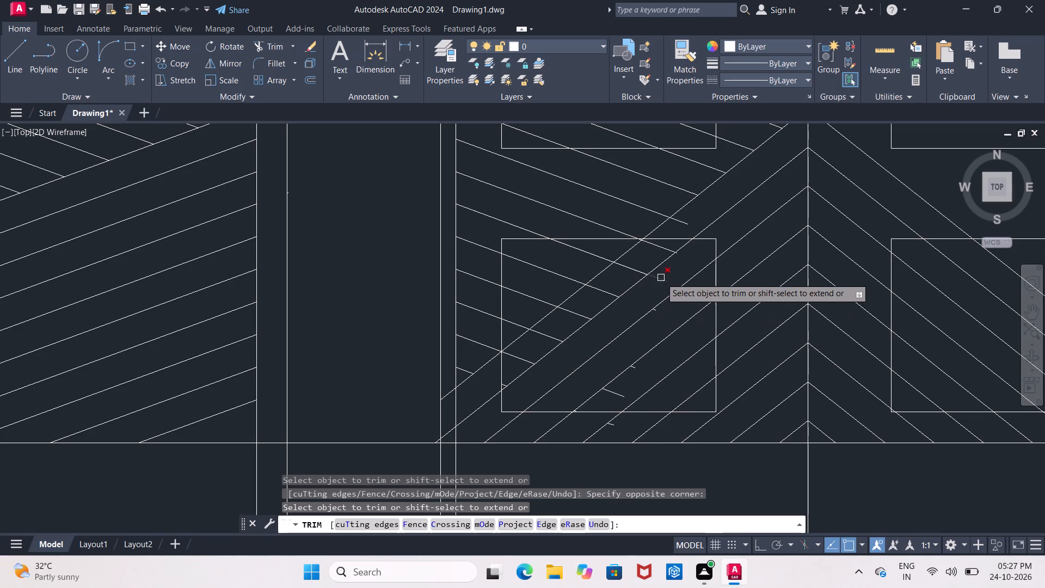
click(661, 278)
click(663, 247)
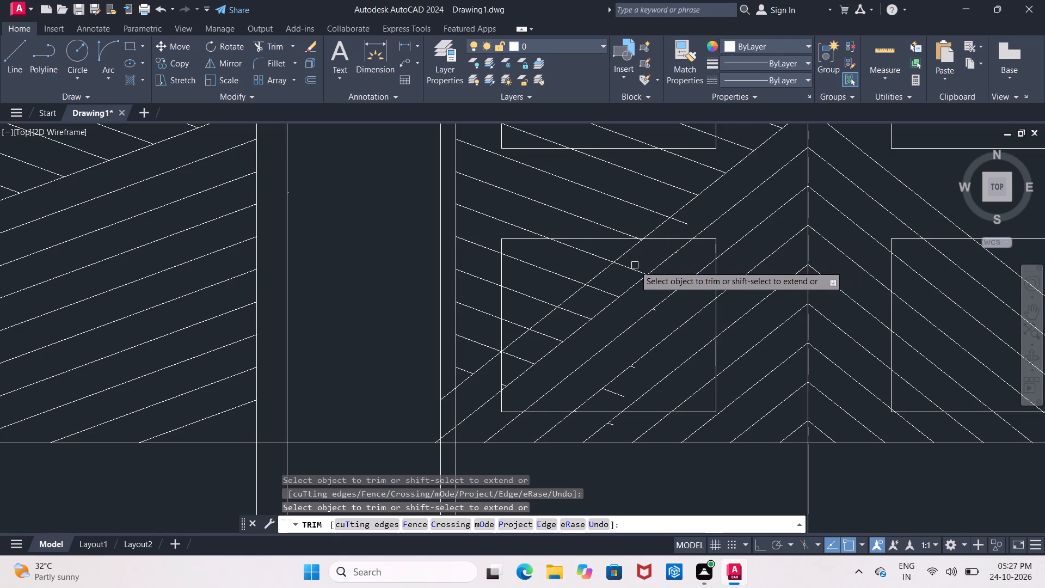
Trim the sloping lines' pieces between the chevron's outermost and second left-slope lines so they end at the outermost one.
click(631, 268)
click(601, 288)
click(574, 318)
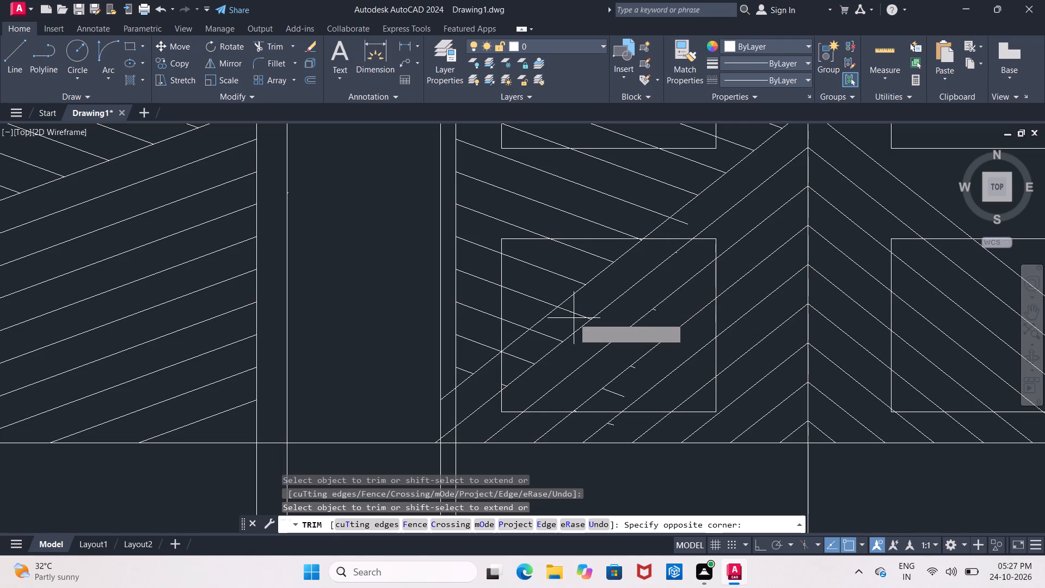
click(591, 302)
click(546, 338)
click(520, 362)
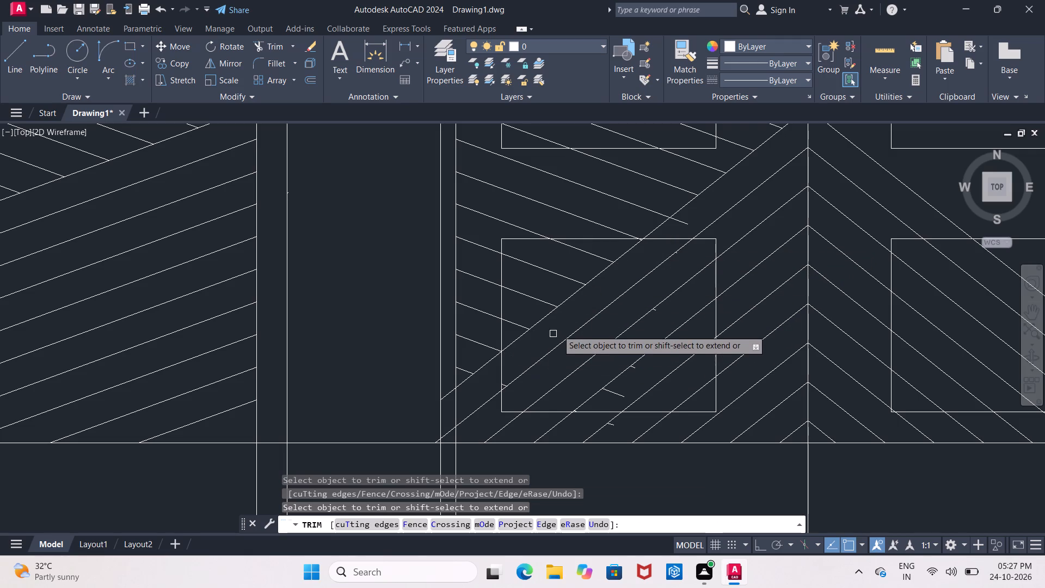
middle_drag(605, 291, 541, 335)
click(615, 267)
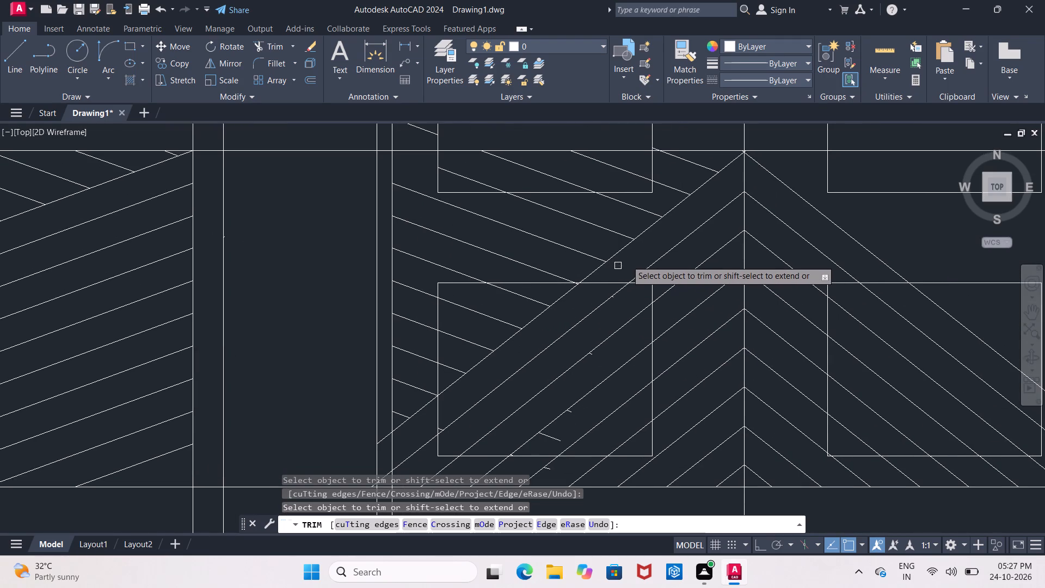
key(Escape)
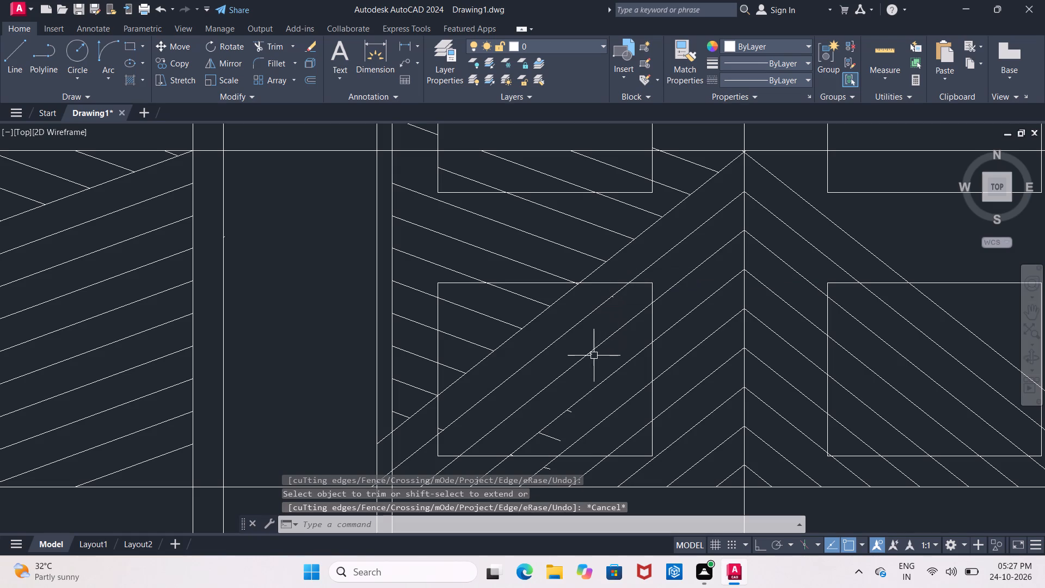
Delete six short leftover line stubs lying across and between the chevron's left-slope lines.
click(594, 356)
middle_drag(592, 374, 632, 229)
scroll(625, 258, up, 1)
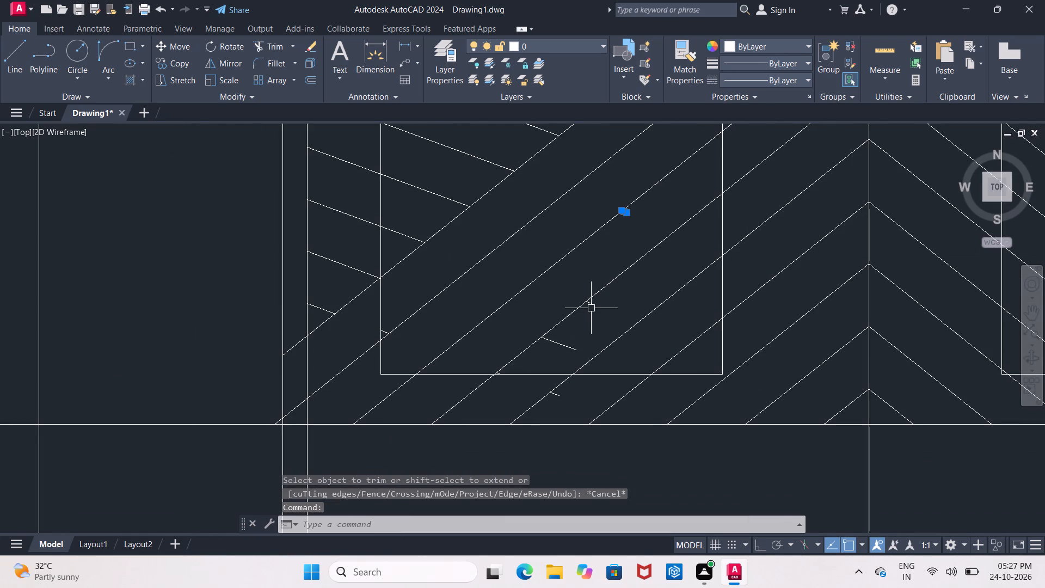
click(592, 307)
click(568, 347)
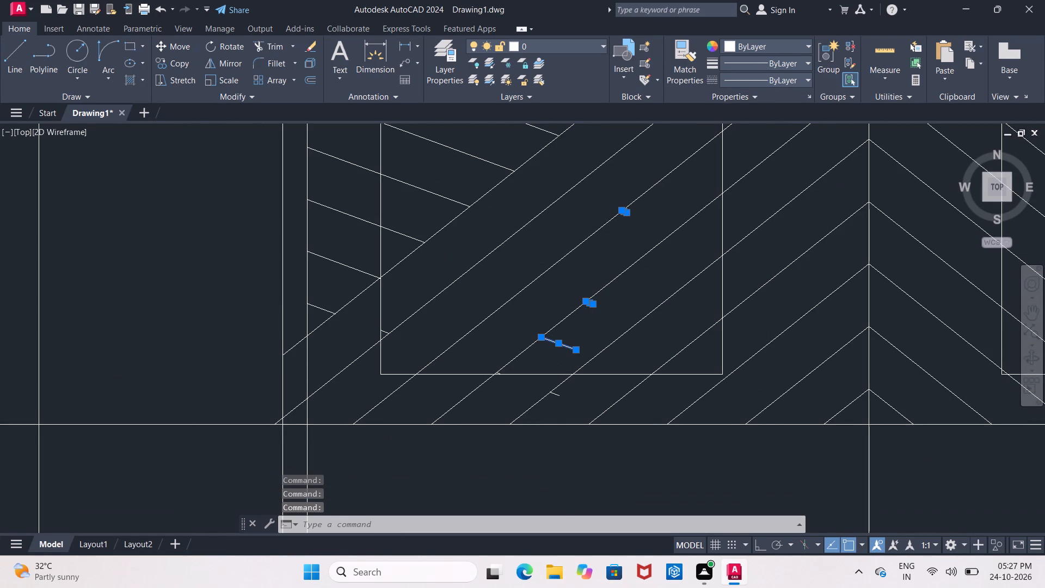
click(561, 400)
double_click(557, 397)
click(557, 396)
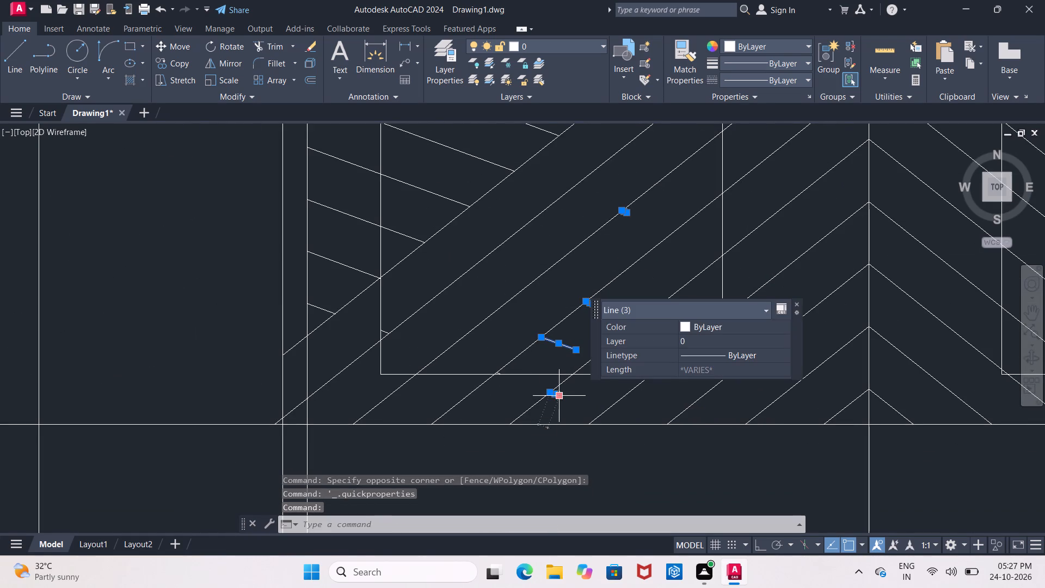
scroll(513, 383, up, 4)
click(415, 340)
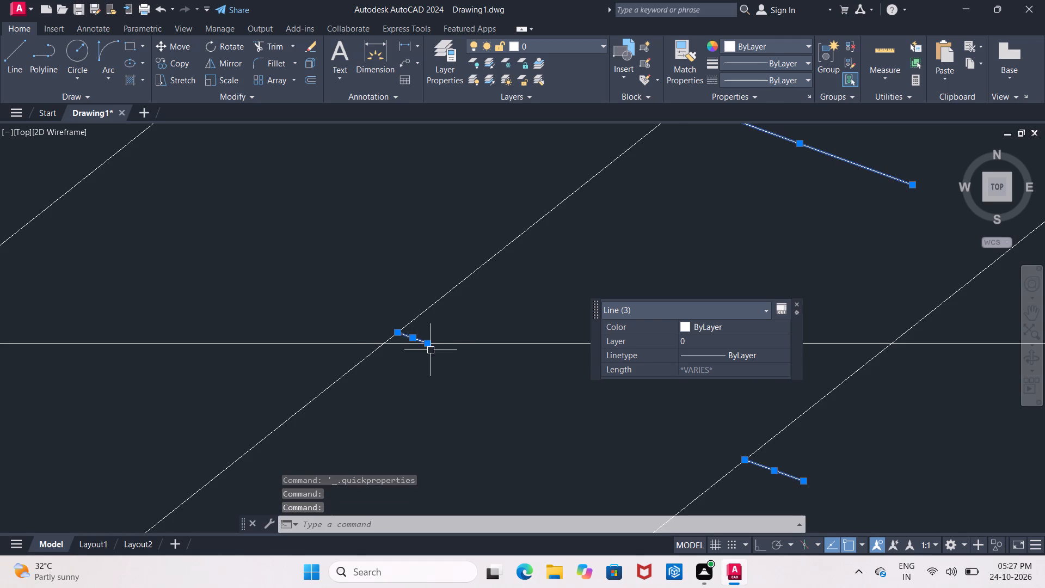
scroll(431, 351, down, 2)
middle_drag(444, 355, 610, 365)
click(306, 254)
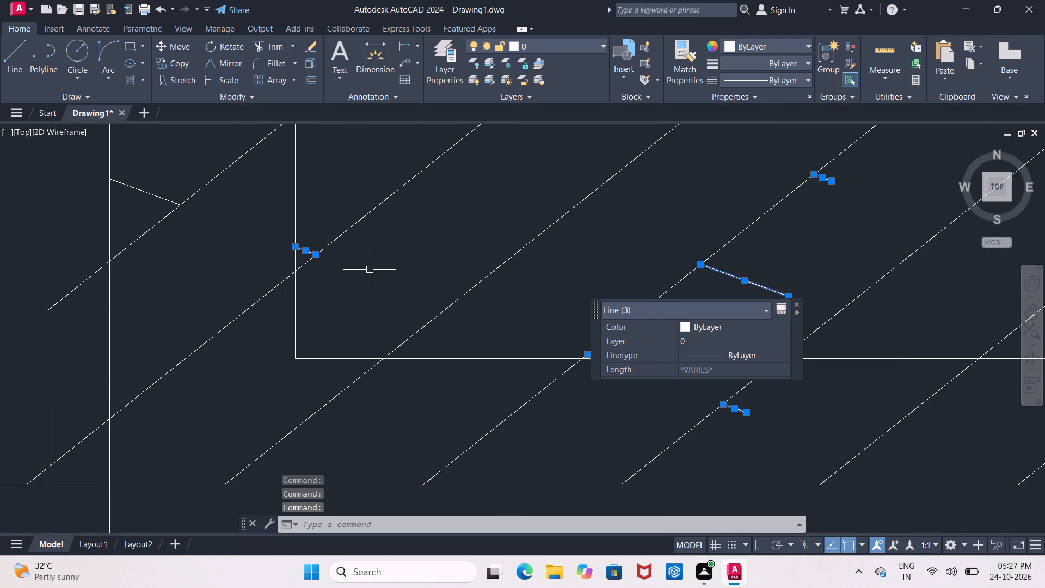
middle_drag(373, 269, 623, 451)
scroll(420, 361, down, 2)
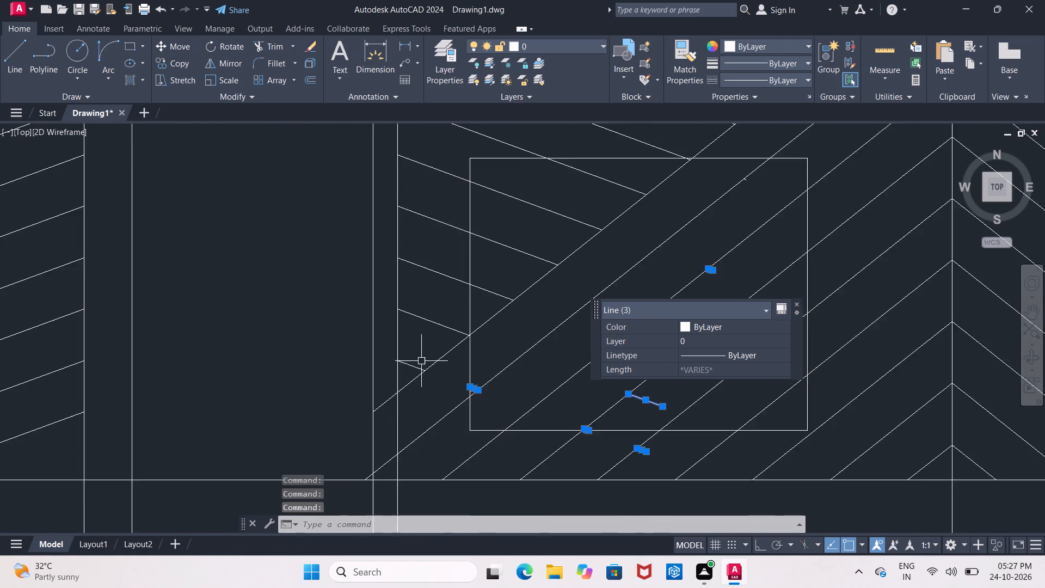
scroll(421, 361, down, 1)
key(Delete)
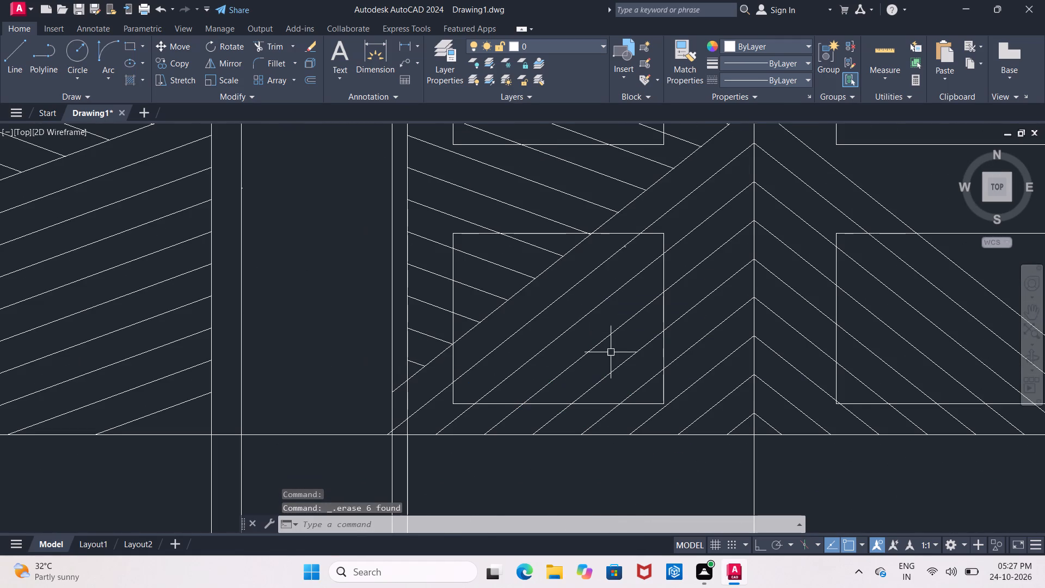
Delete the remaining tiny stub on the chevron's second left-slope line, inside the lower-left panel rectangle.
scroll(613, 353, down, 1)
scroll(634, 280, up, 4)
click(508, 302)
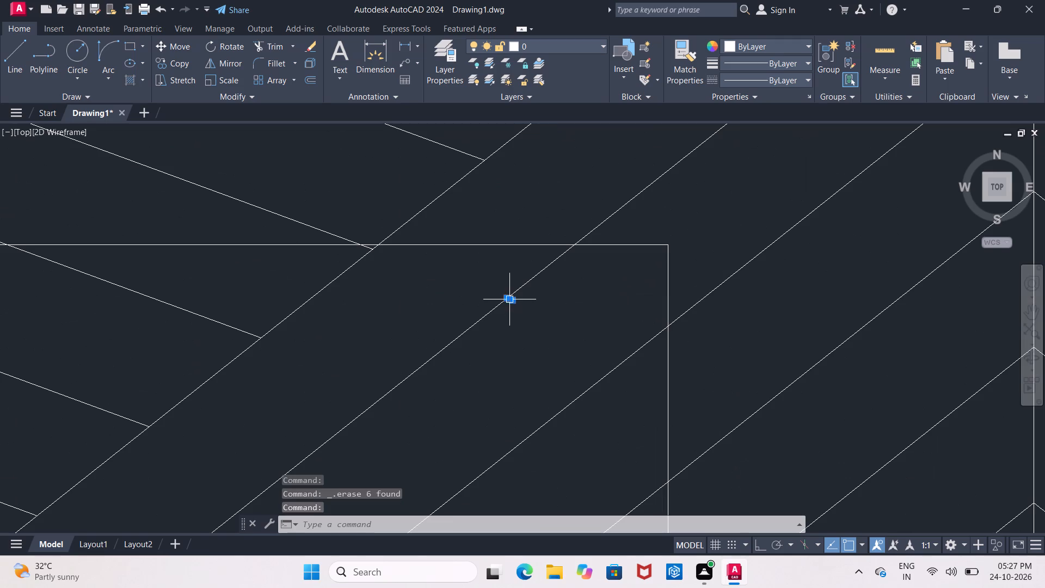
key(Delete)
Delete the three short sloping stubs above the pattern's top horizontal line, near the door's left edge.
scroll(520, 328, down, 4)
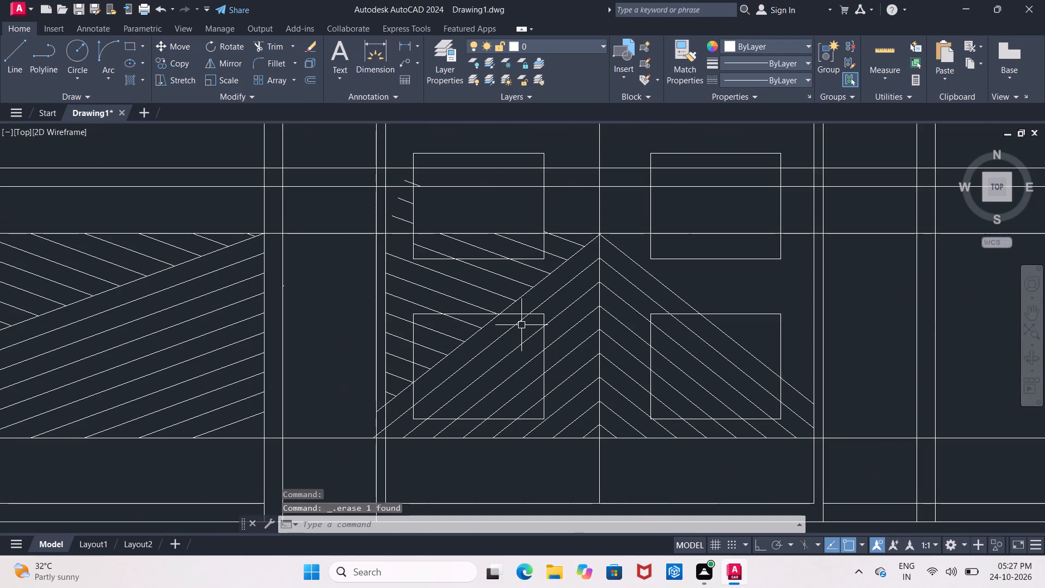
middle_drag(453, 231, 468, 254)
click(414, 243)
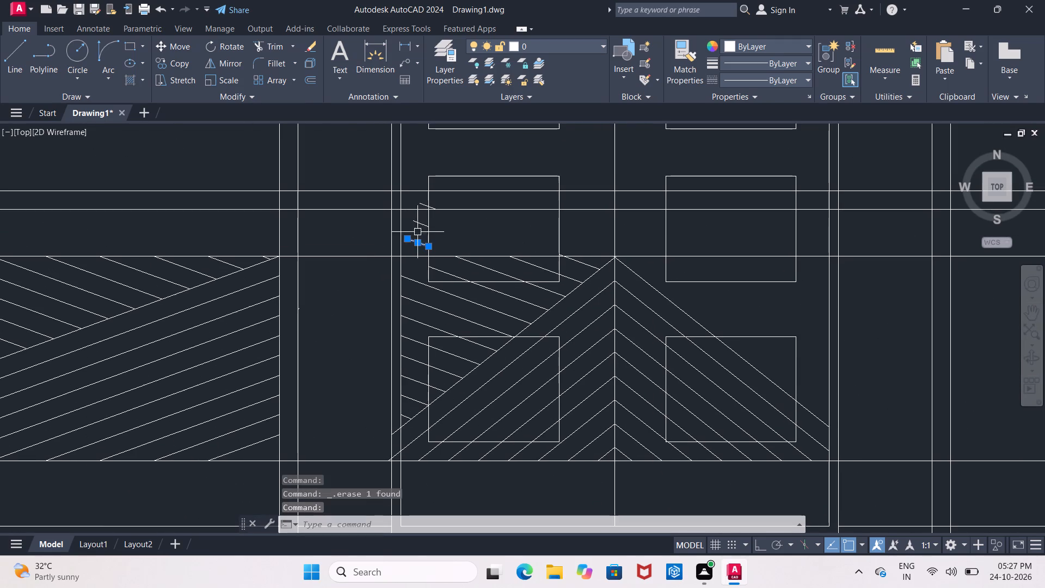
click(420, 219)
scroll(425, 208, up, 3)
click(425, 207)
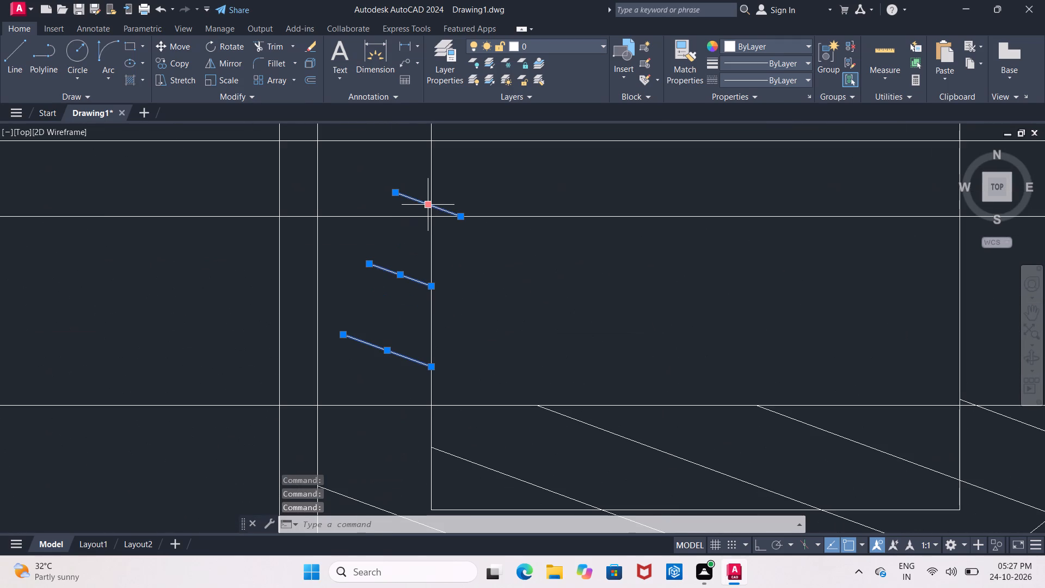
key(Delete)
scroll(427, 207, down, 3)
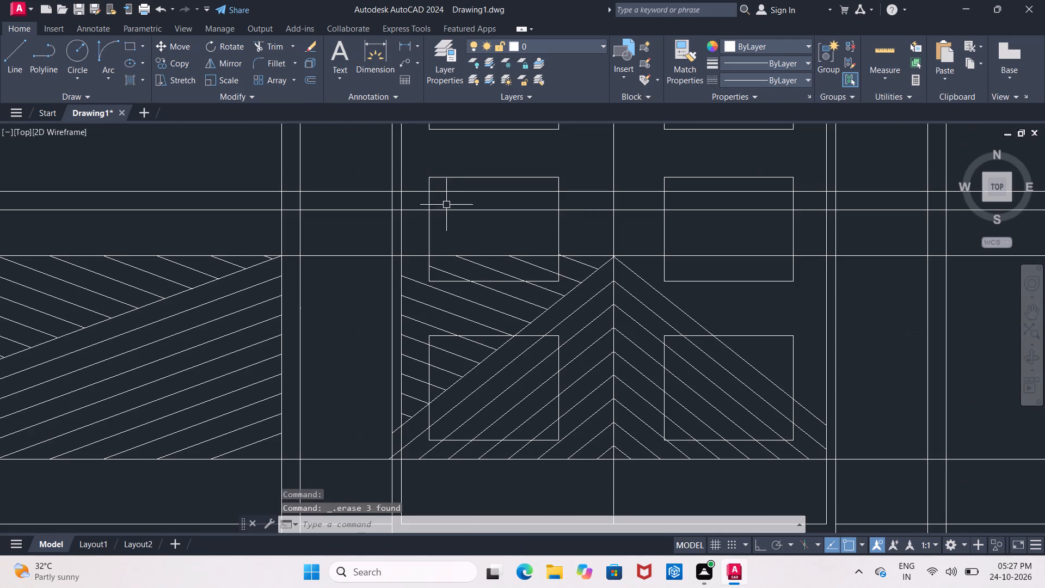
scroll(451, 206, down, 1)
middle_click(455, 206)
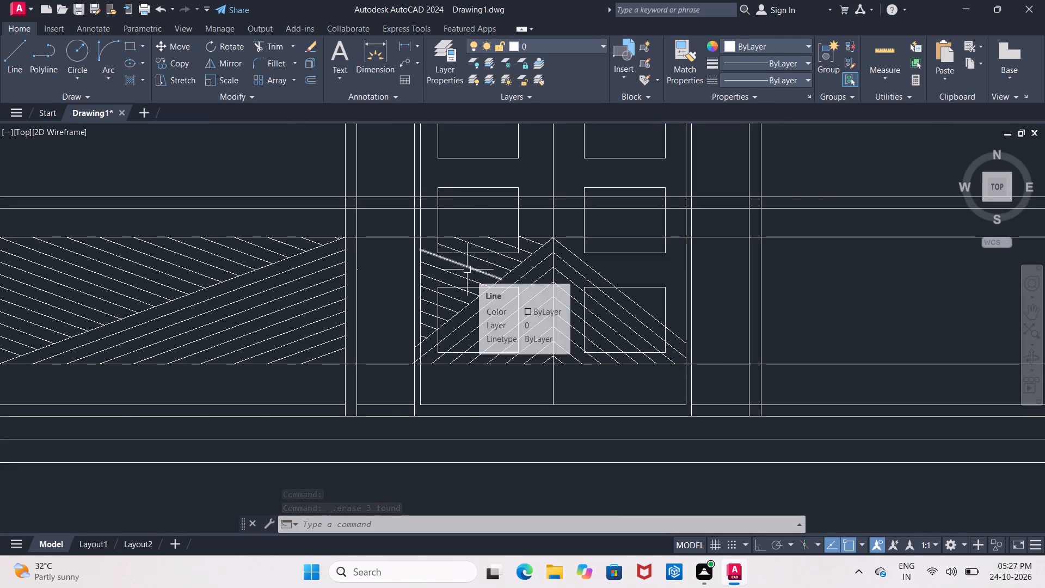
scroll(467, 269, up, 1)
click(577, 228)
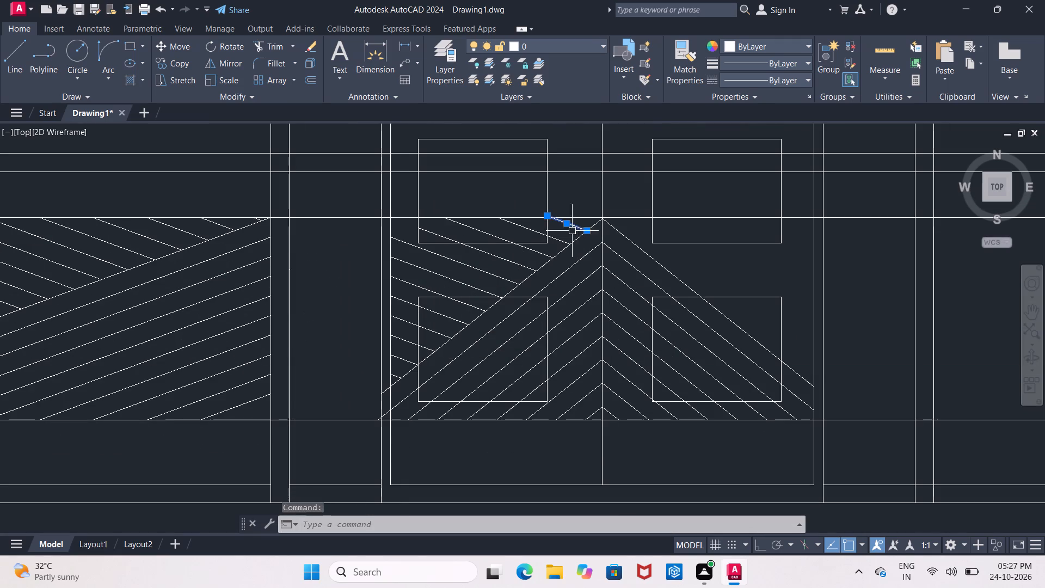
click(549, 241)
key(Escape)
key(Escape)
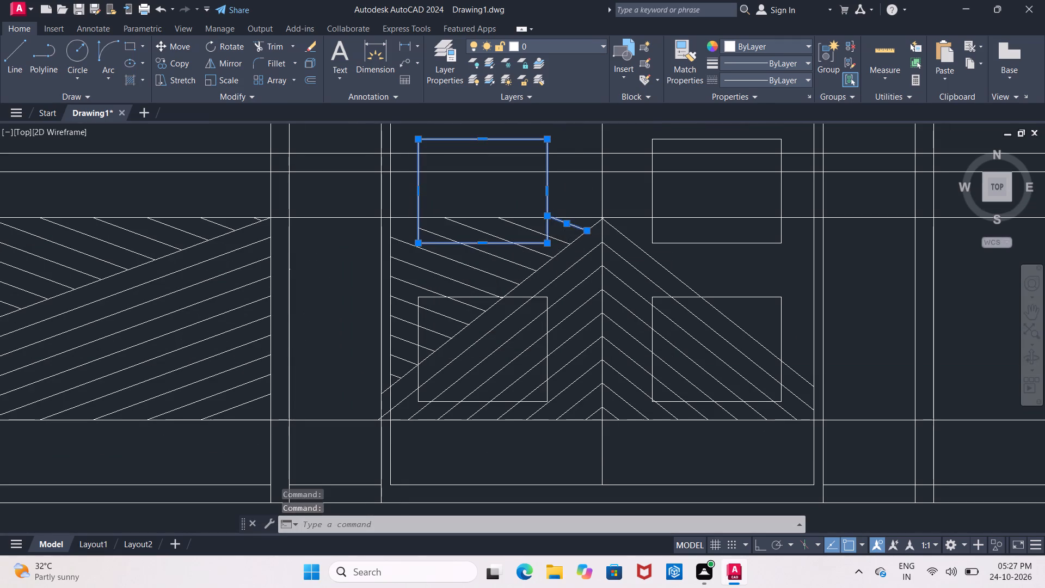
Mirror the twelve sloping lines above the chevron's left slope about a vertical axis through the top line's lower end, with Ortho on, keeping the originals.
click(569, 226)
click(560, 239)
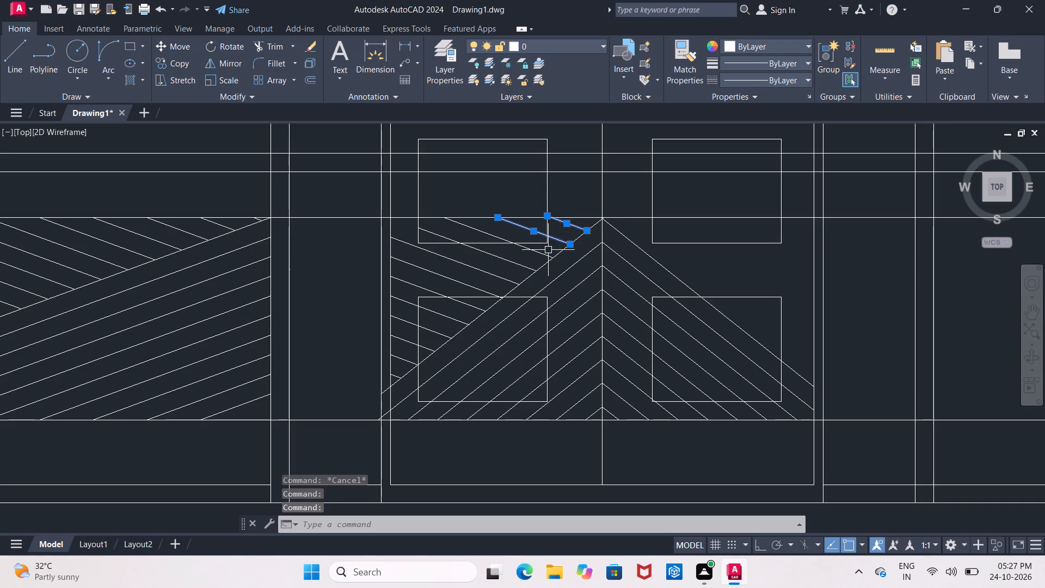
click(542, 254)
click(524, 265)
click(503, 275)
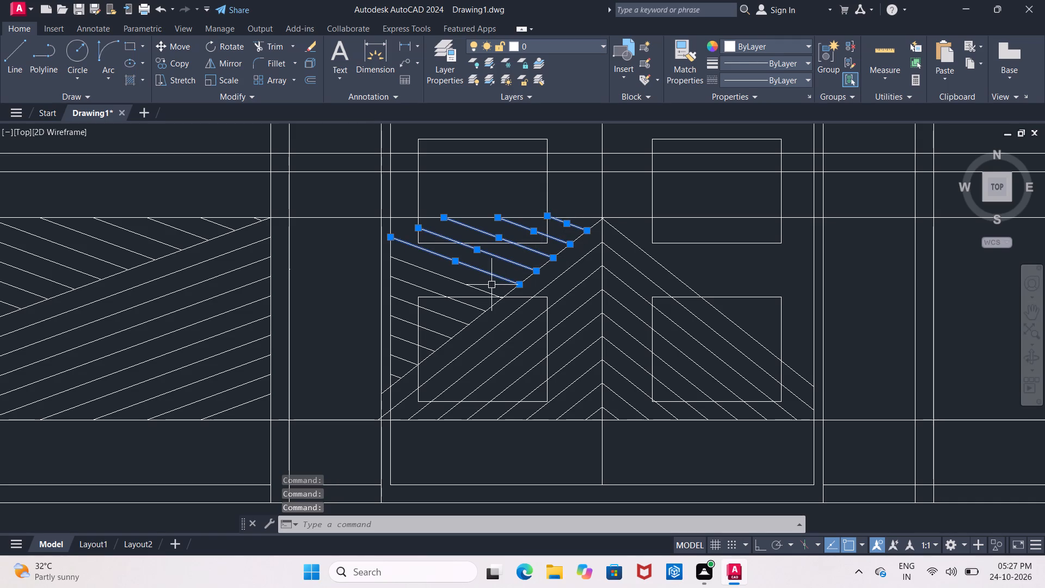
click(488, 287)
click(465, 286)
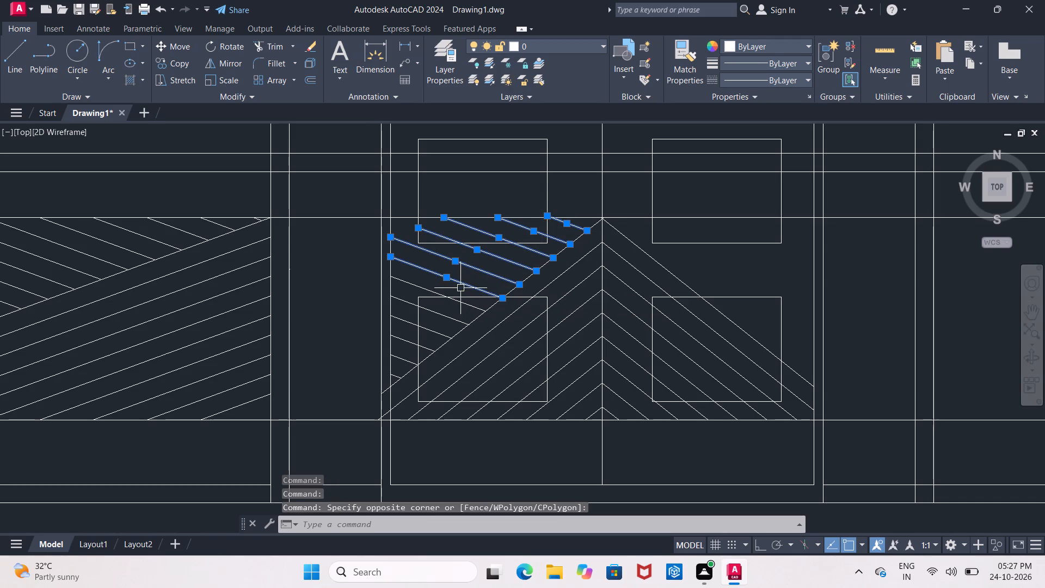
click(434, 290)
click(412, 302)
click(407, 318)
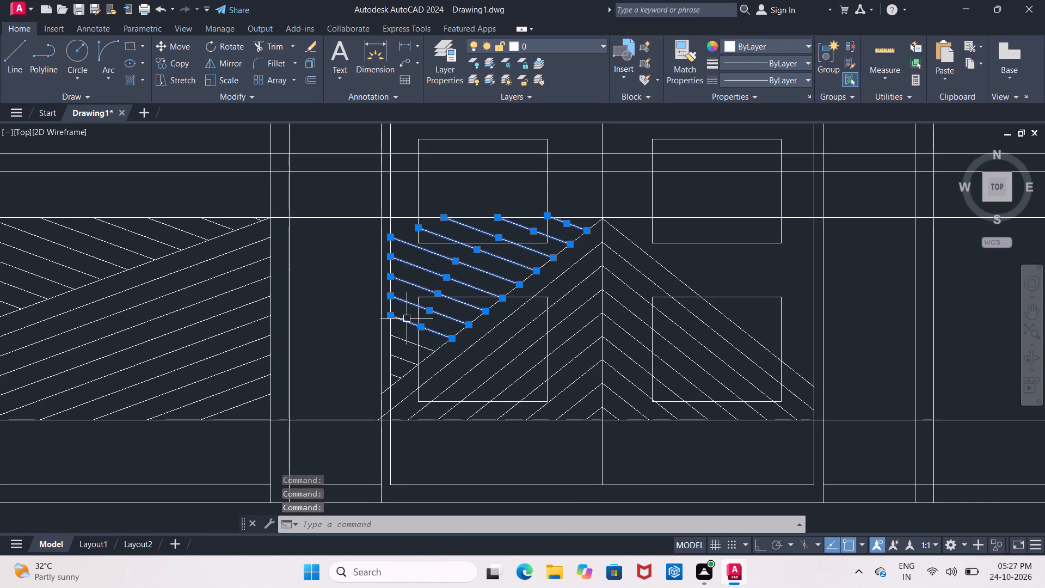
click(403, 341)
click(405, 362)
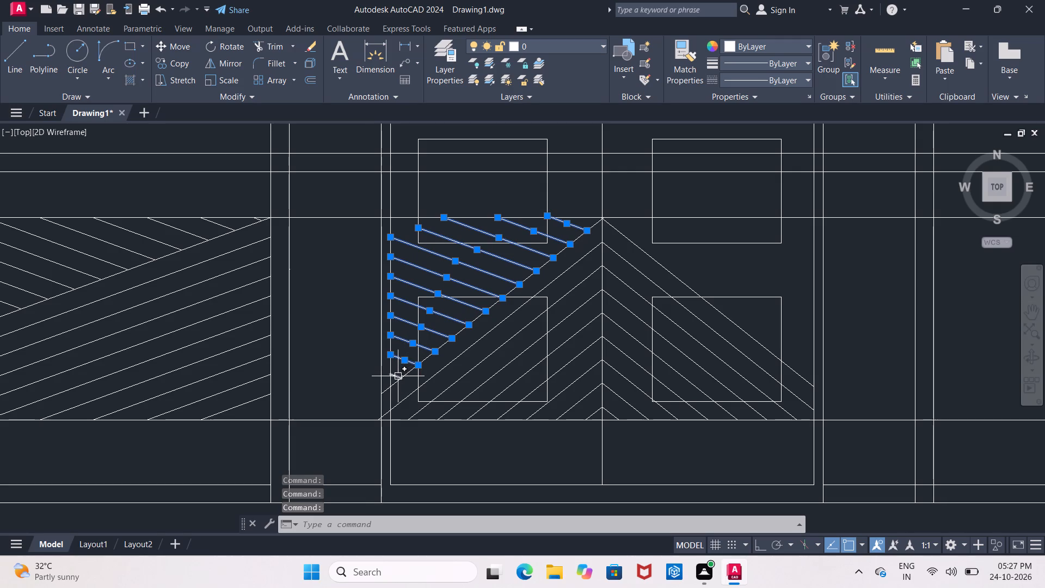
click(398, 376)
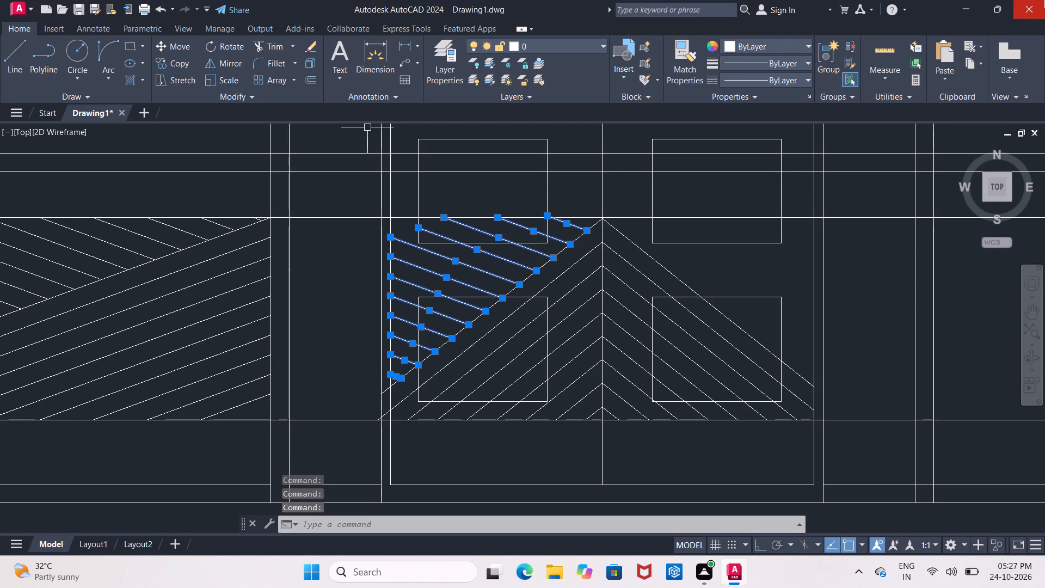
click(212, 69)
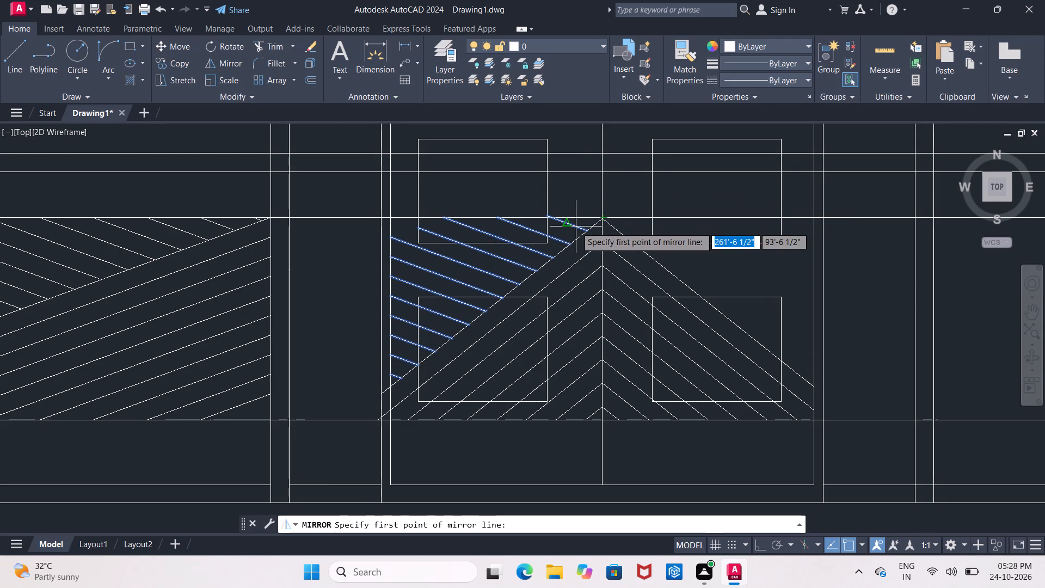
click(586, 231)
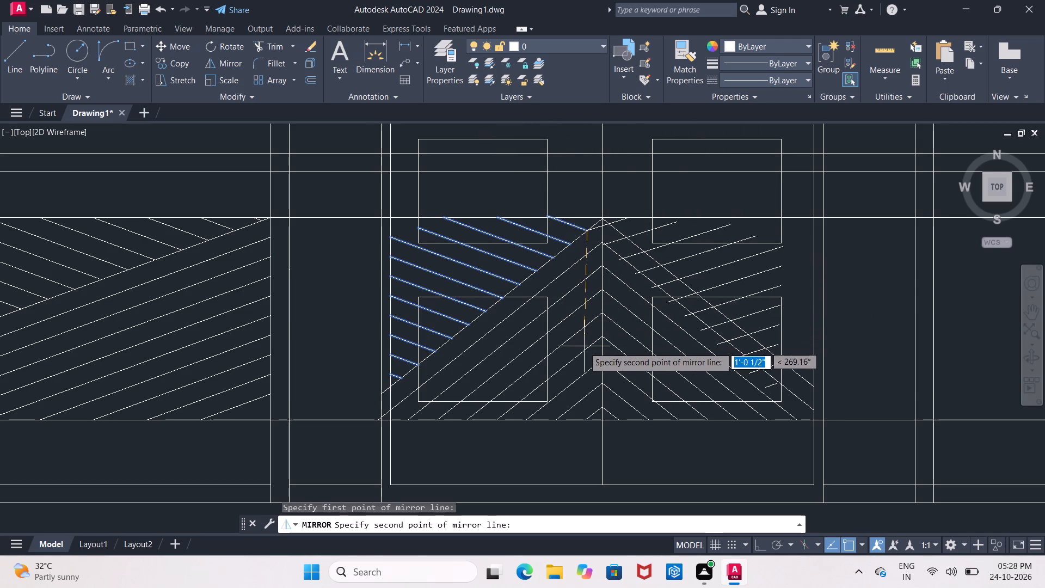
click(760, 548)
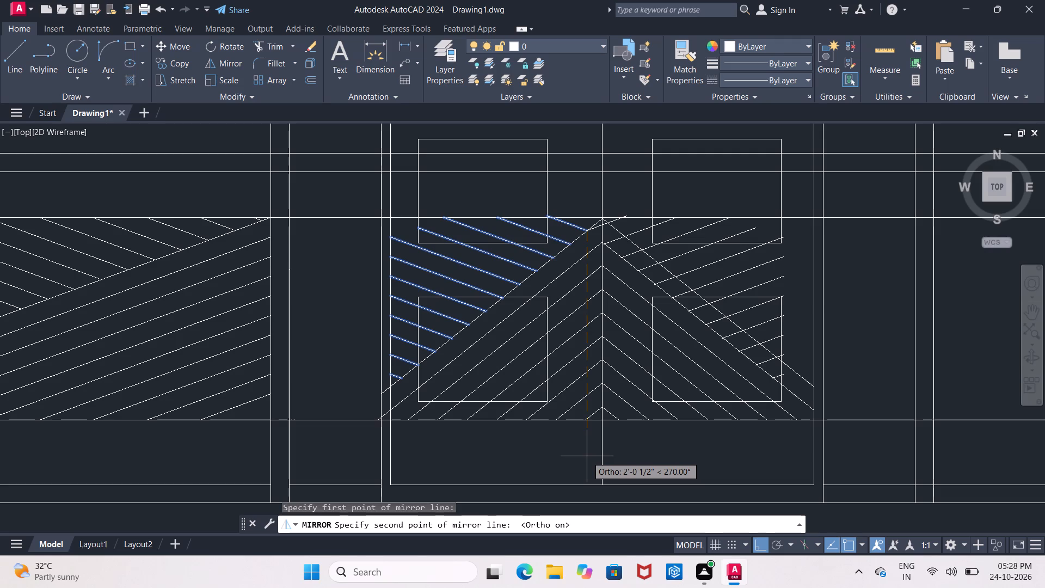
click(587, 456)
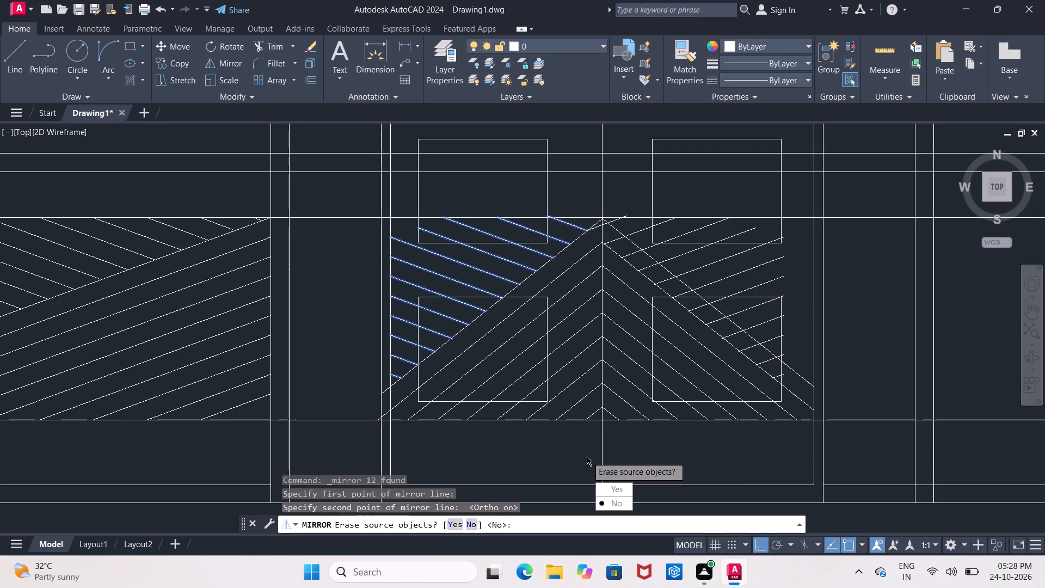
drag(604, 503, 587, 456)
Move the twelve mirrored lines from the top line's lower end to the chevron's apex, so they sit along the outer right slope.
scroll(624, 235, up, 2)
middle_drag(616, 230, 587, 295)
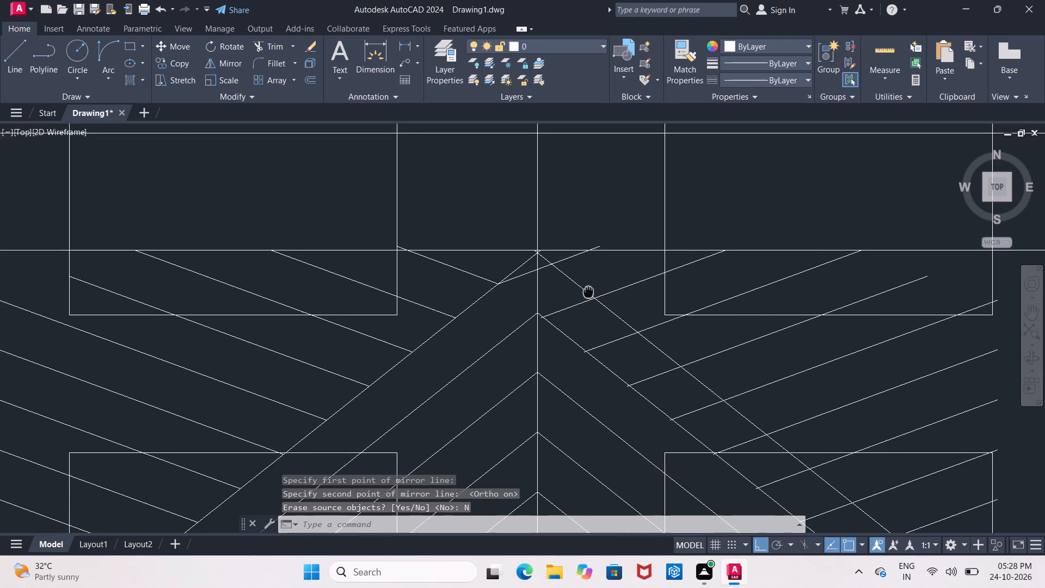
middle_drag(587, 295, 587, 298)
click(542, 275)
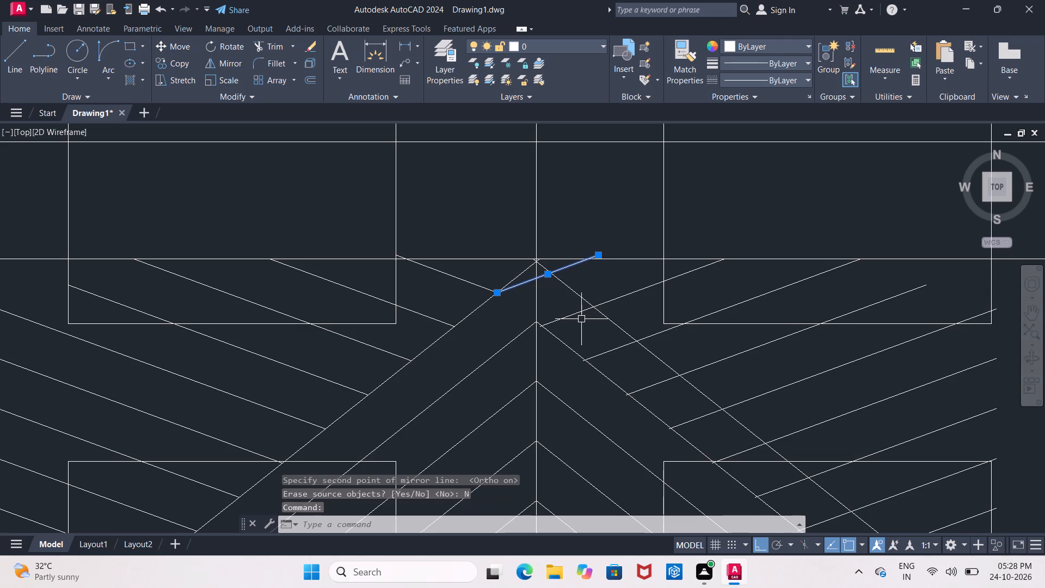
click(579, 314)
click(613, 348)
click(662, 385)
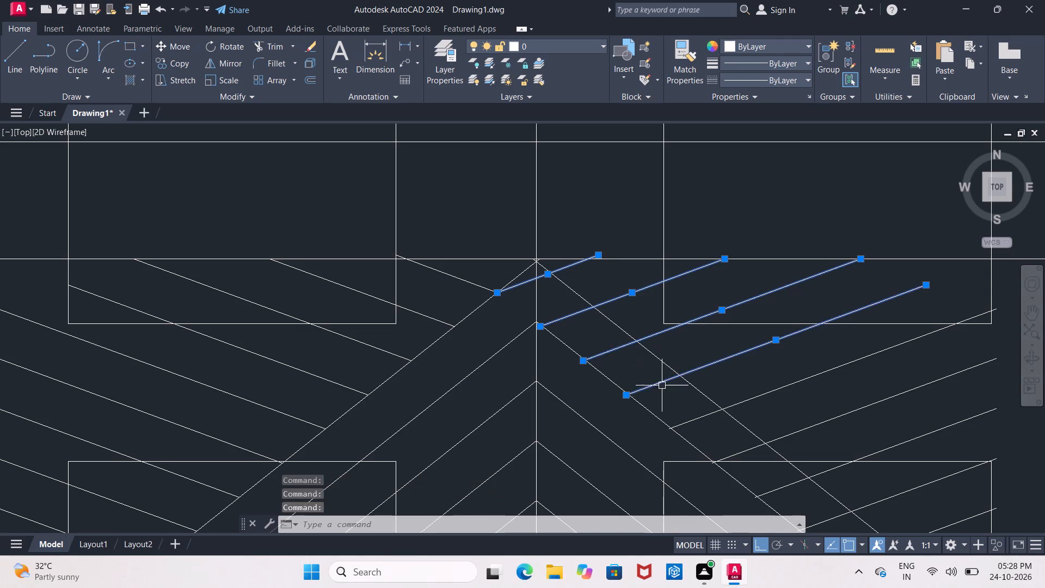
scroll(687, 406, down, 1)
middle_drag(687, 406, 612, 272)
click(684, 256)
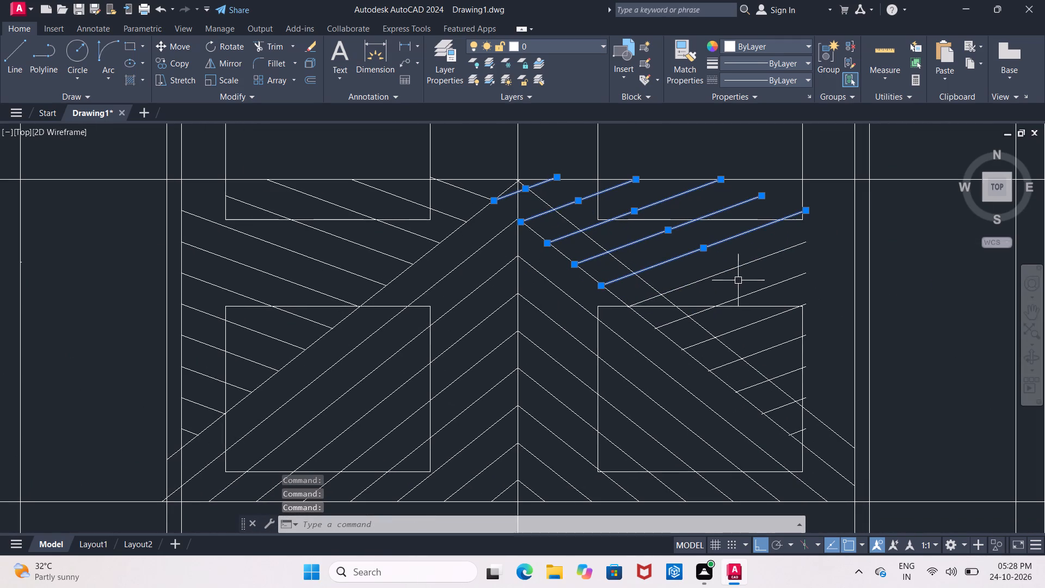
click(733, 269)
click(772, 286)
click(787, 318)
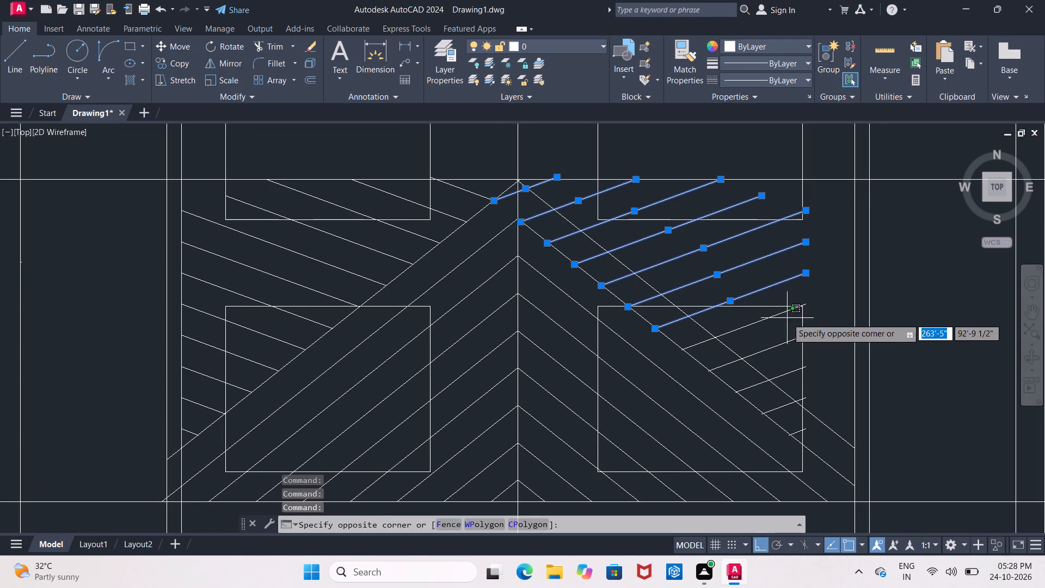
click(780, 318)
click(771, 320)
click(789, 343)
click(789, 375)
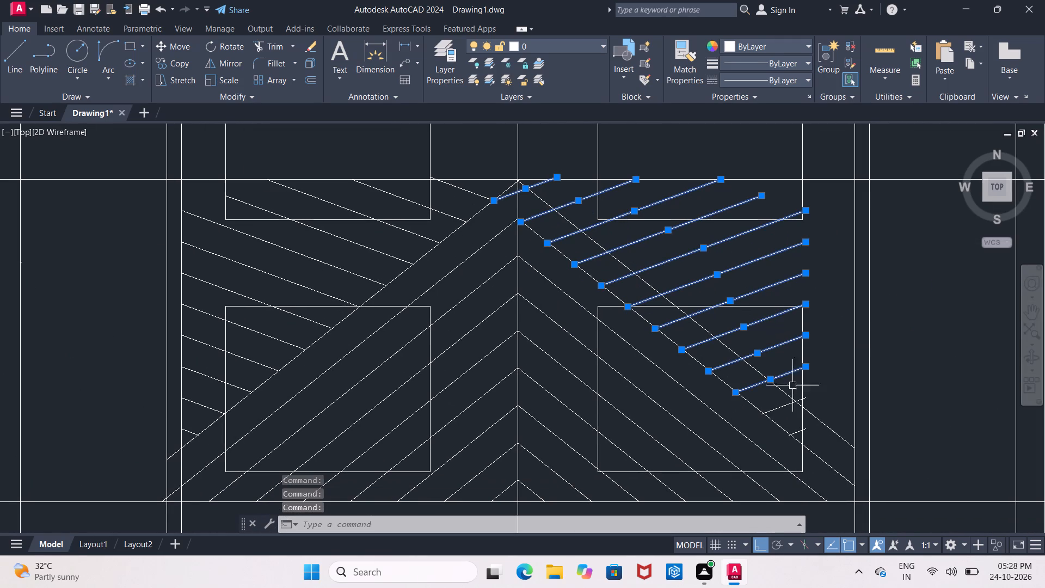
click(794, 401)
click(798, 431)
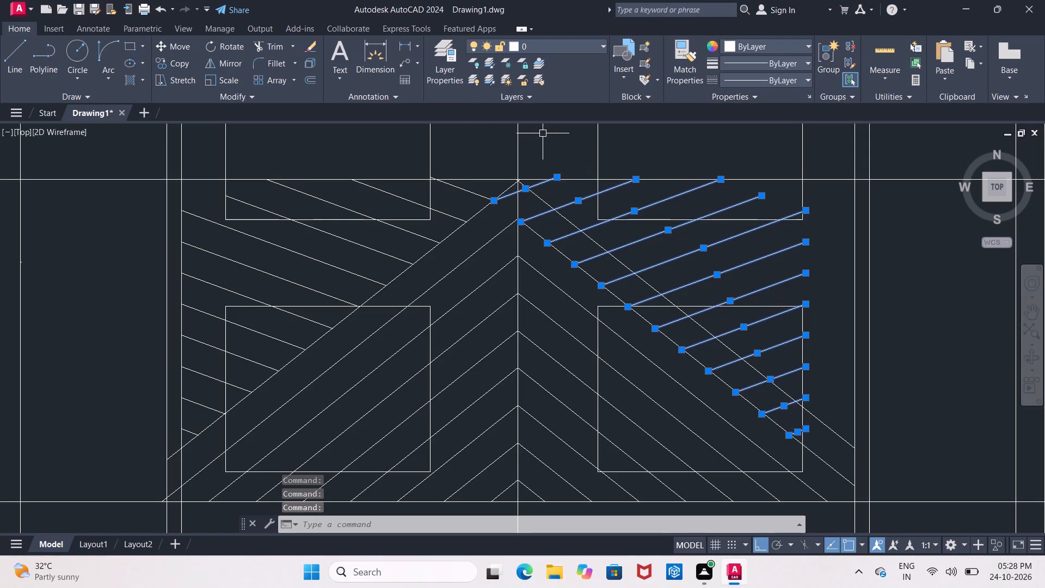
click(175, 50)
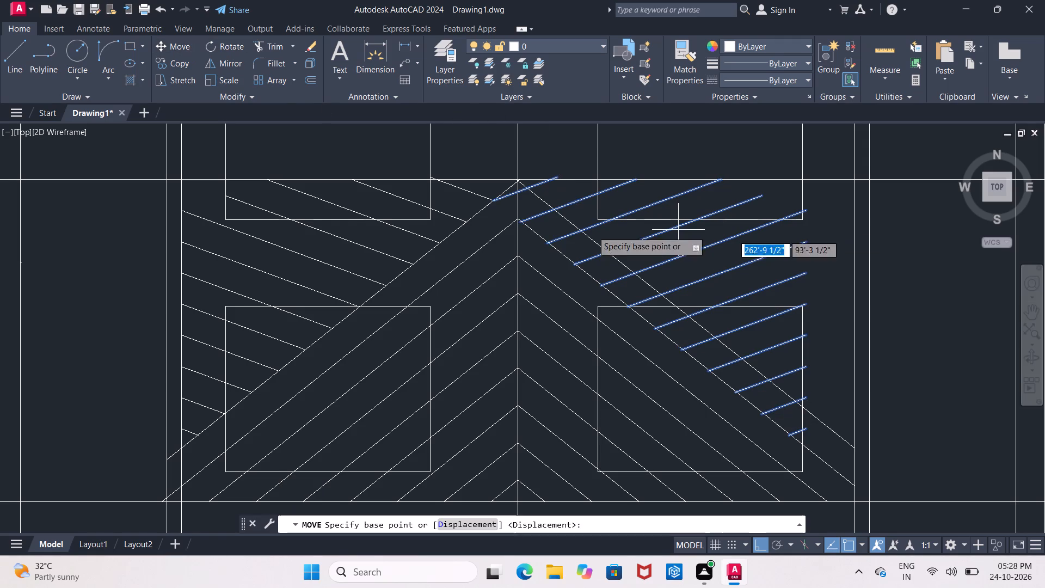
click(495, 201)
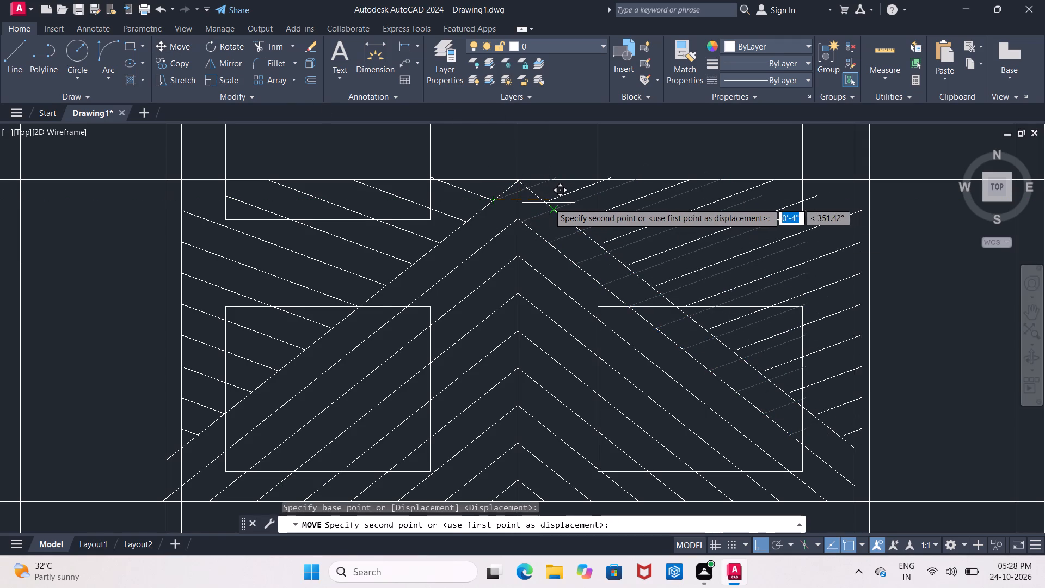
scroll(549, 203, up, 2)
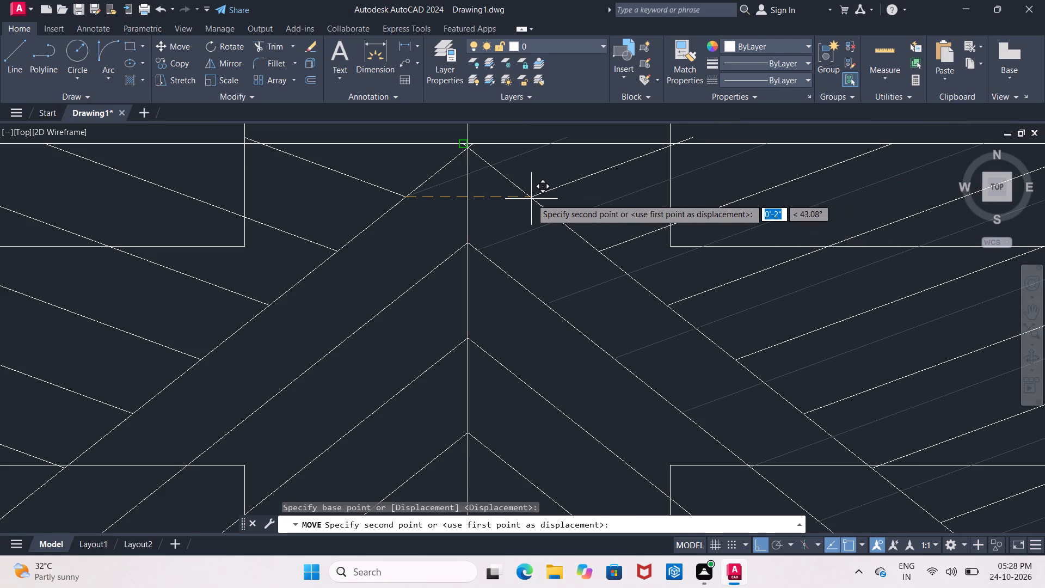
click(532, 198)
Delete the topmost mirrored line, the short sloping one that starts at the chevron's apex.
scroll(532, 198, down, 3)
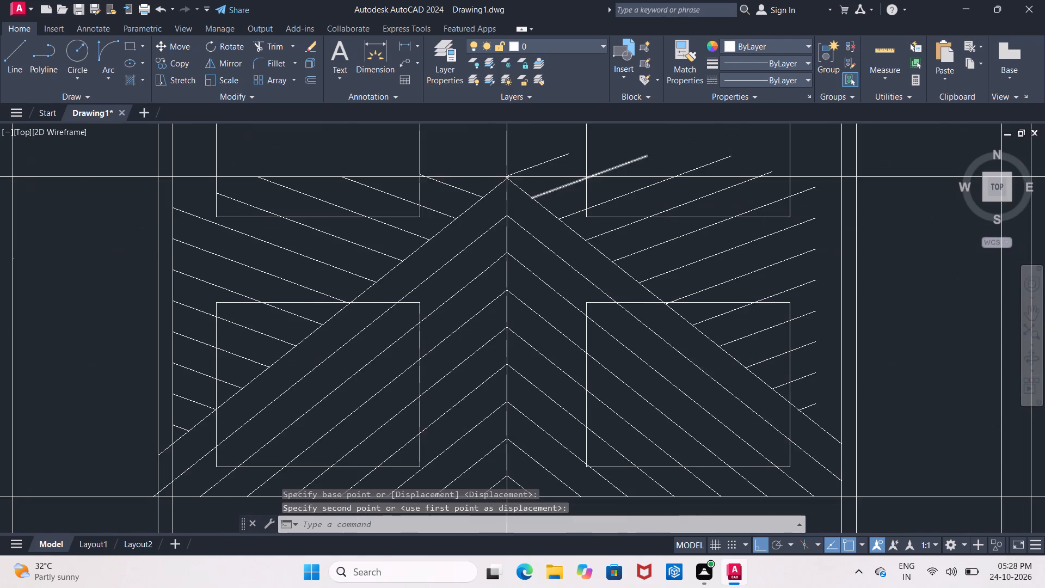
middle_drag(532, 201, 489, 194)
scroll(489, 192, up, 2)
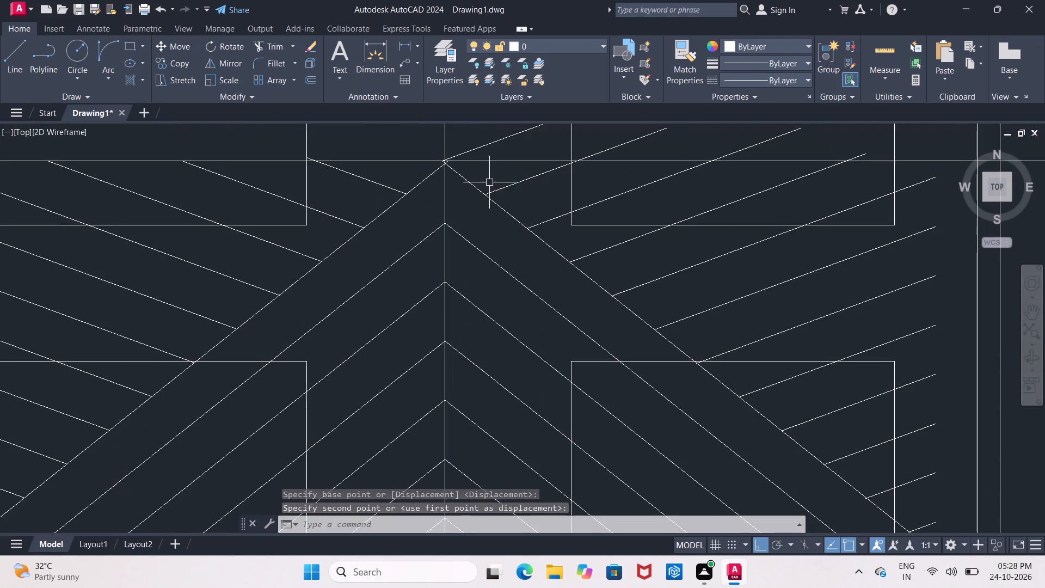
scroll(538, 194, down, 2)
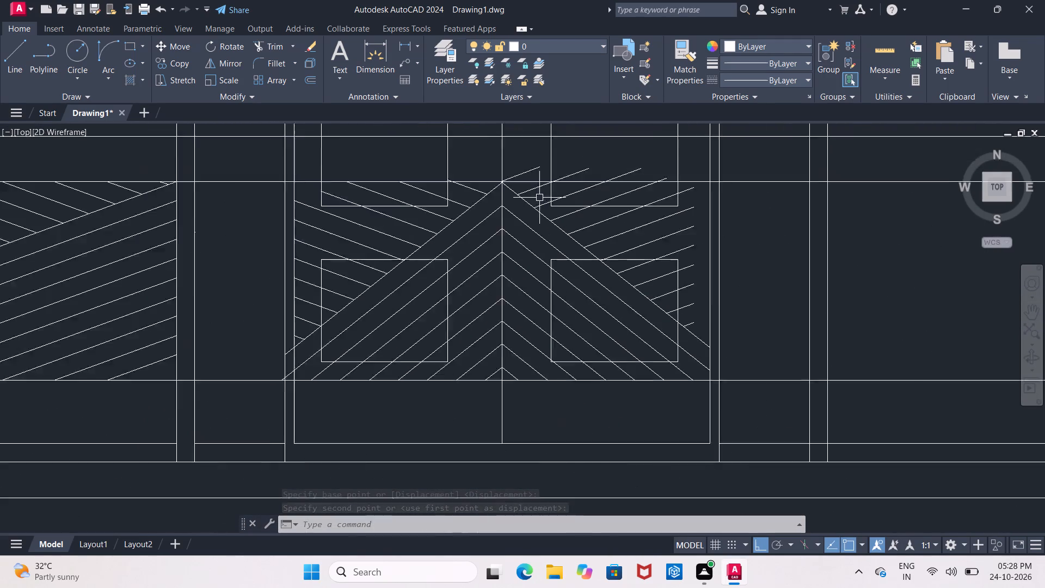
scroll(540, 199, down, 1)
middle_drag(551, 212, 545, 205)
scroll(545, 205, up, 1)
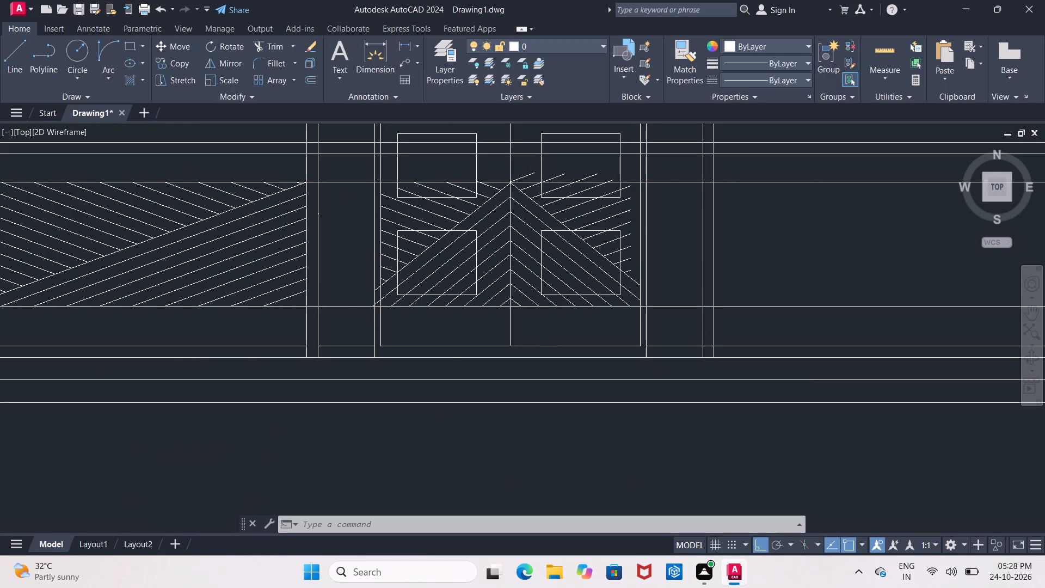
scroll(544, 205, up, 1)
middle_drag(544, 207, 507, 218)
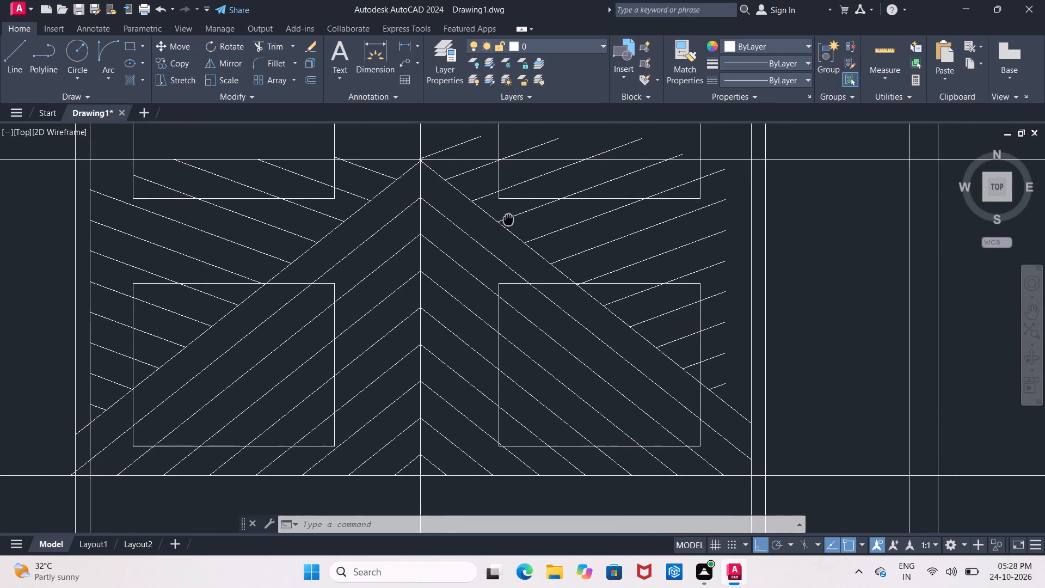
middle_drag(507, 218, 506, 218)
click(454, 145)
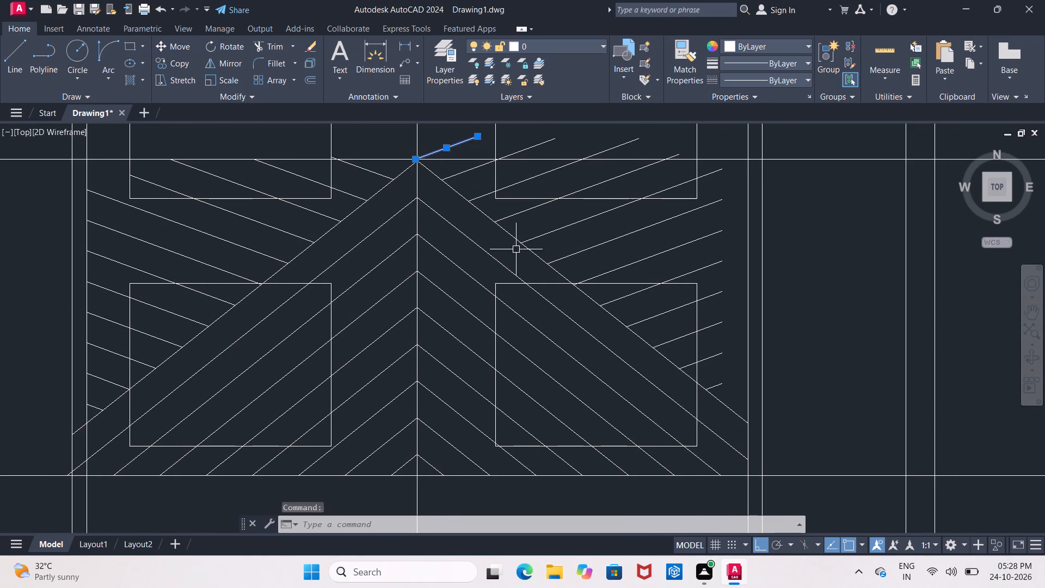
key(Delete)
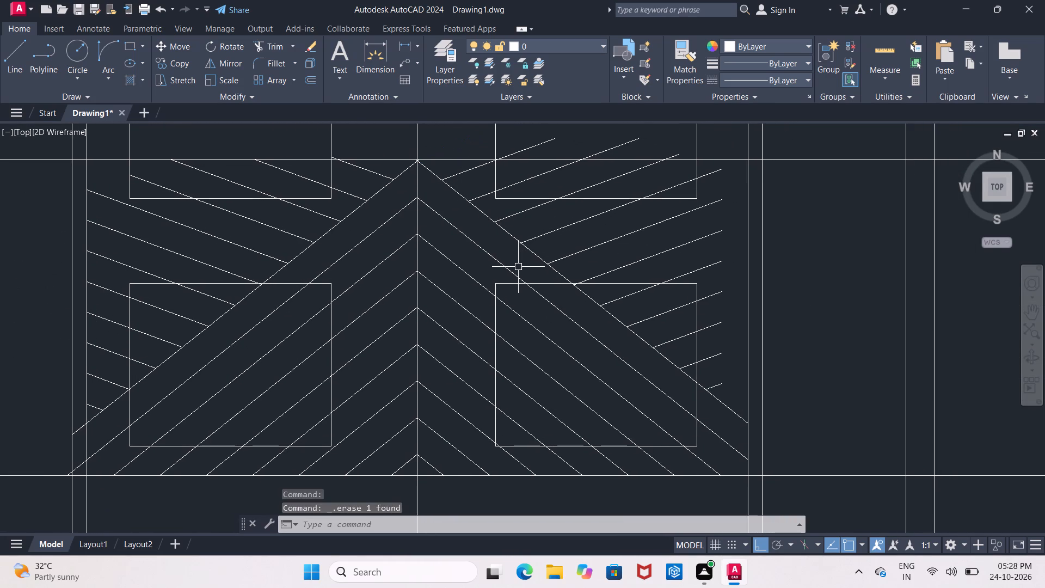
Trim the three right-hand sloping lines where they run above the pattern's top horizontal line.
key(t)
text(R)
key(space)
key(space)
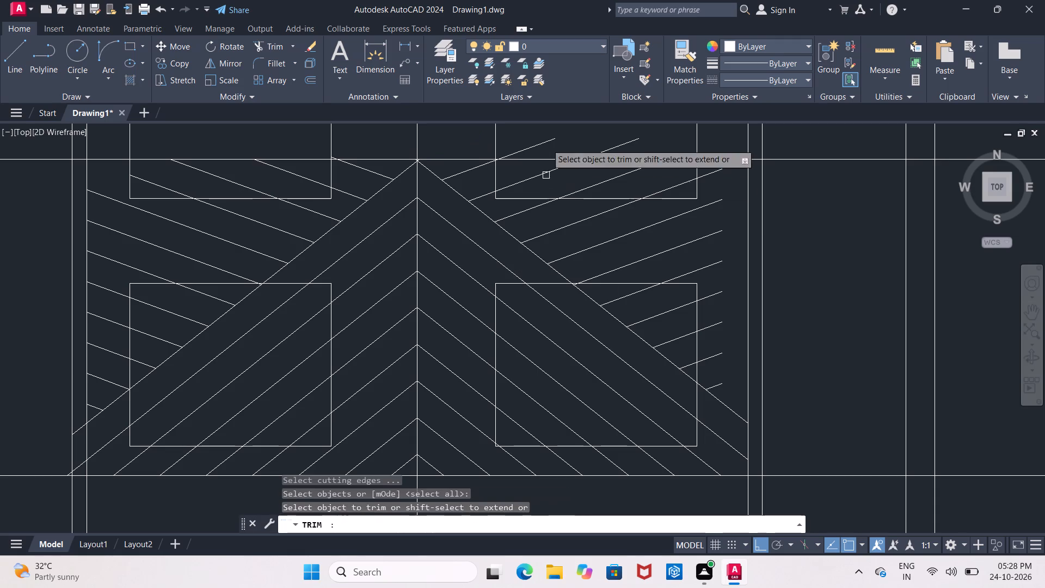
click(530, 150)
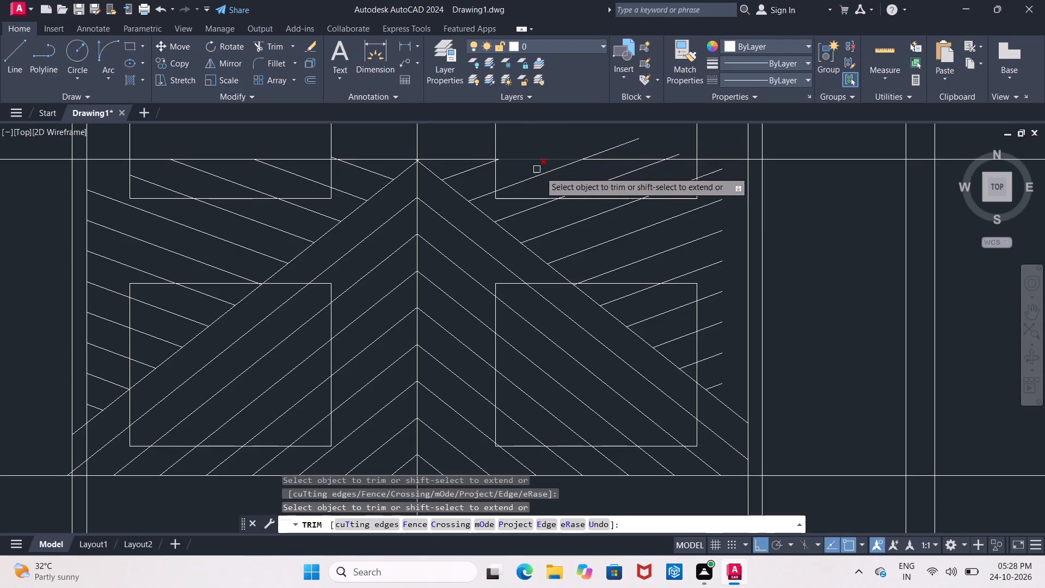
click(600, 152)
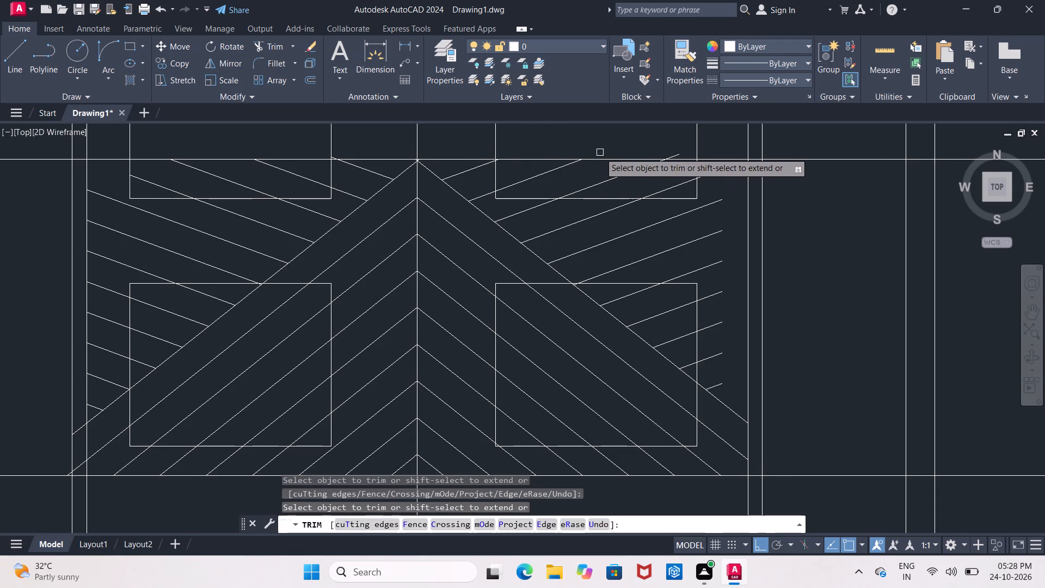
click(678, 154)
click(708, 170)
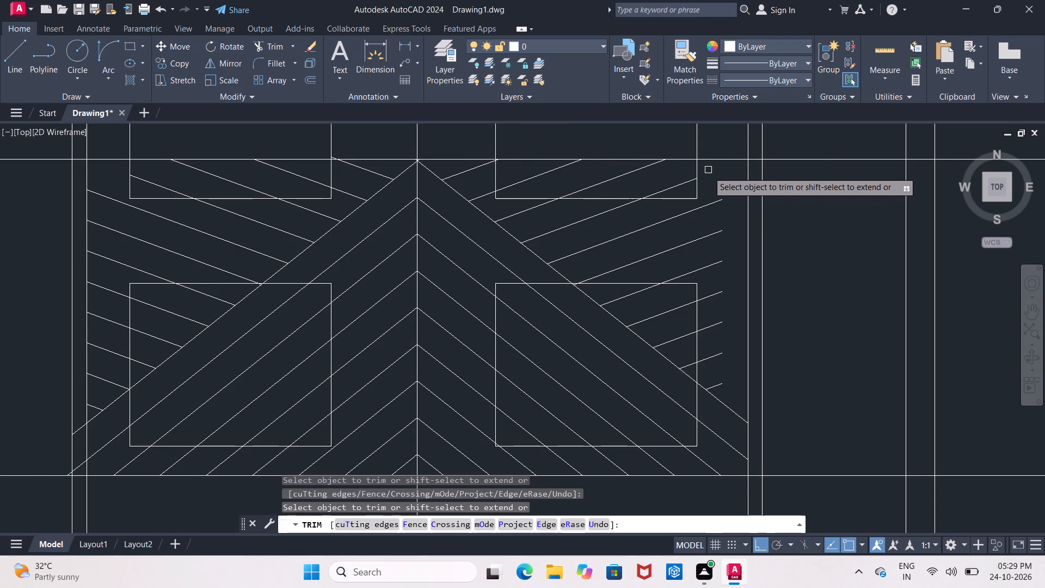
key(Escape)
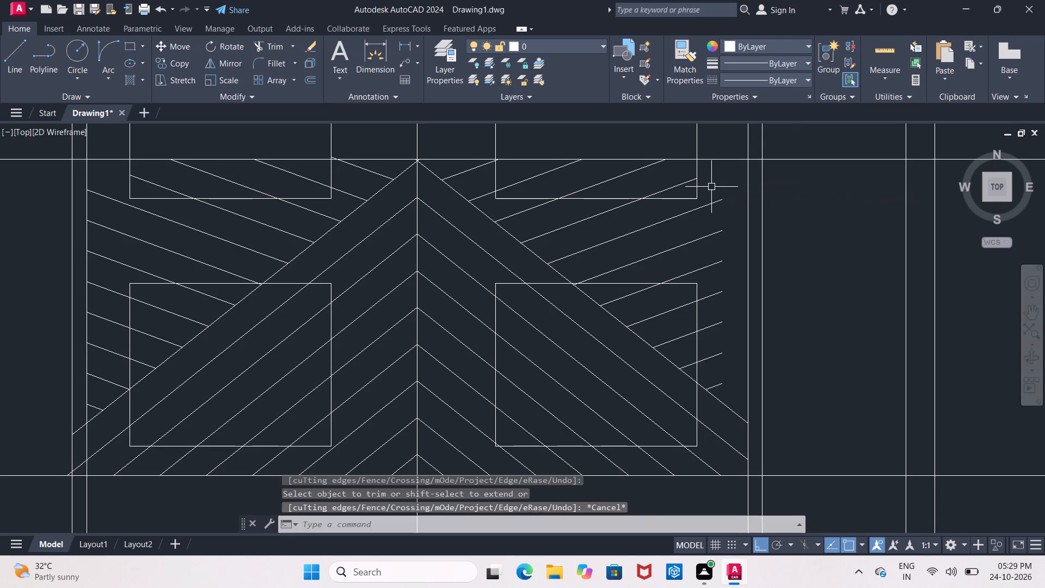
Extend the eight sloping lines above the chevron's right slope that stop short to the door's right edge.
text(EX)
key(space)
key(space)
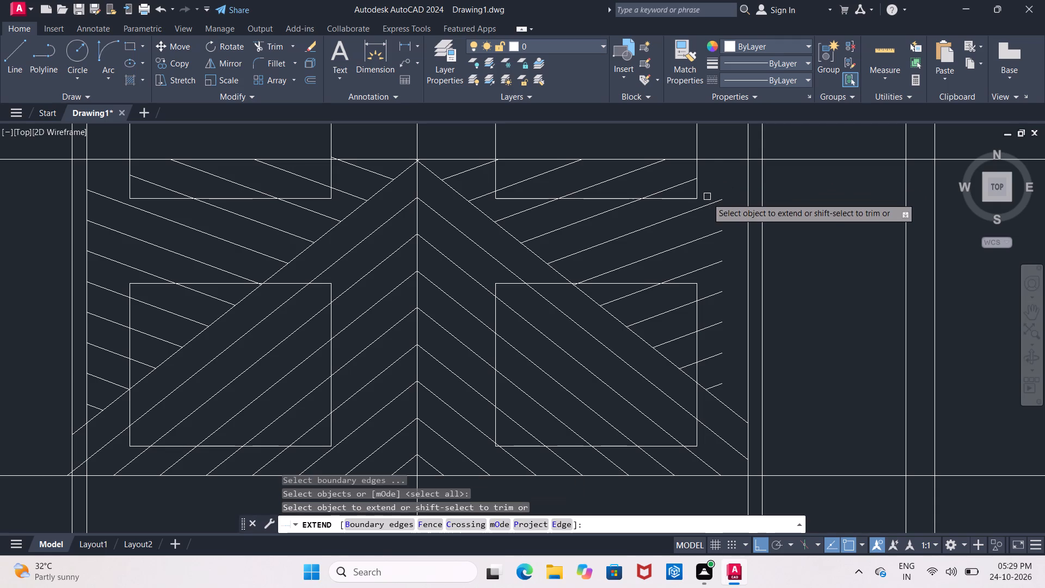
click(708, 207)
click(715, 231)
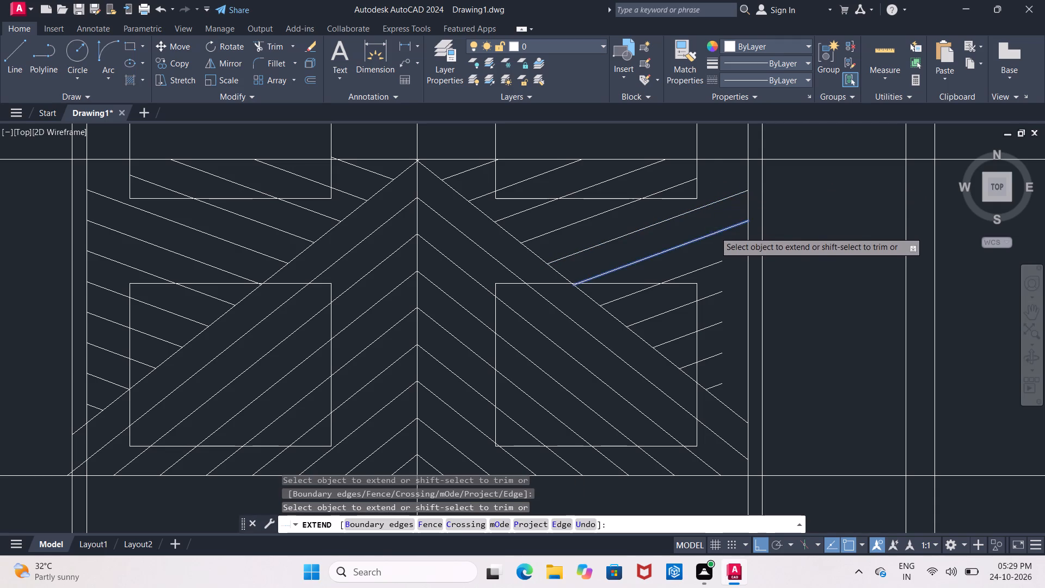
click(715, 266)
click(716, 295)
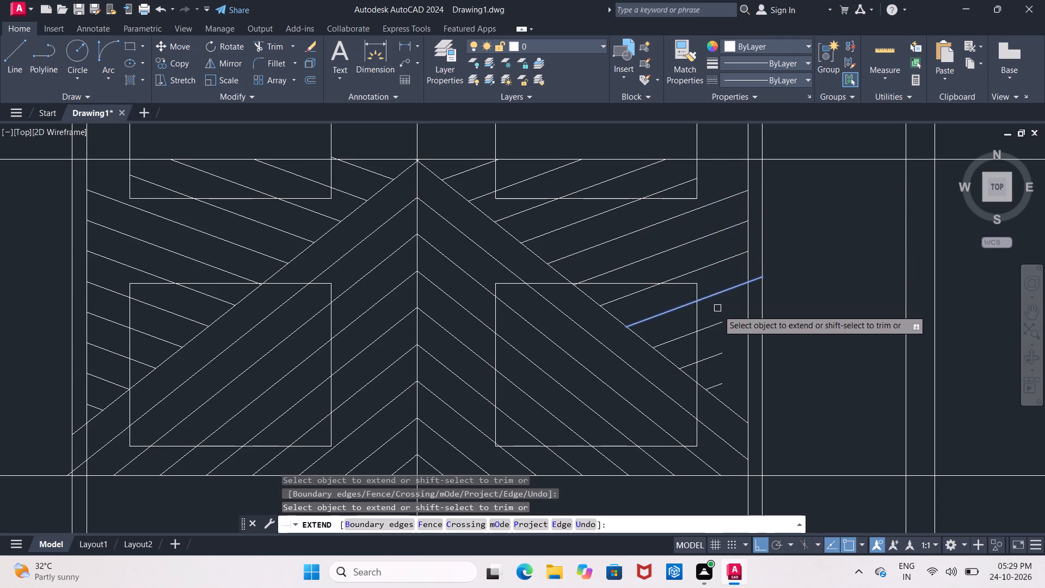
click(718, 327)
click(717, 362)
click(720, 386)
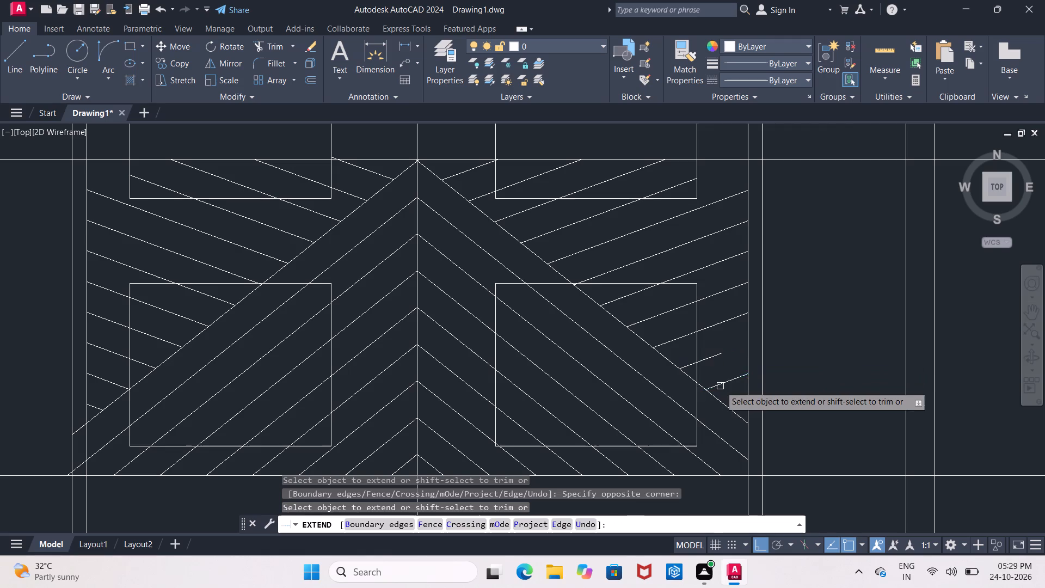
click(717, 357)
click(683, 183)
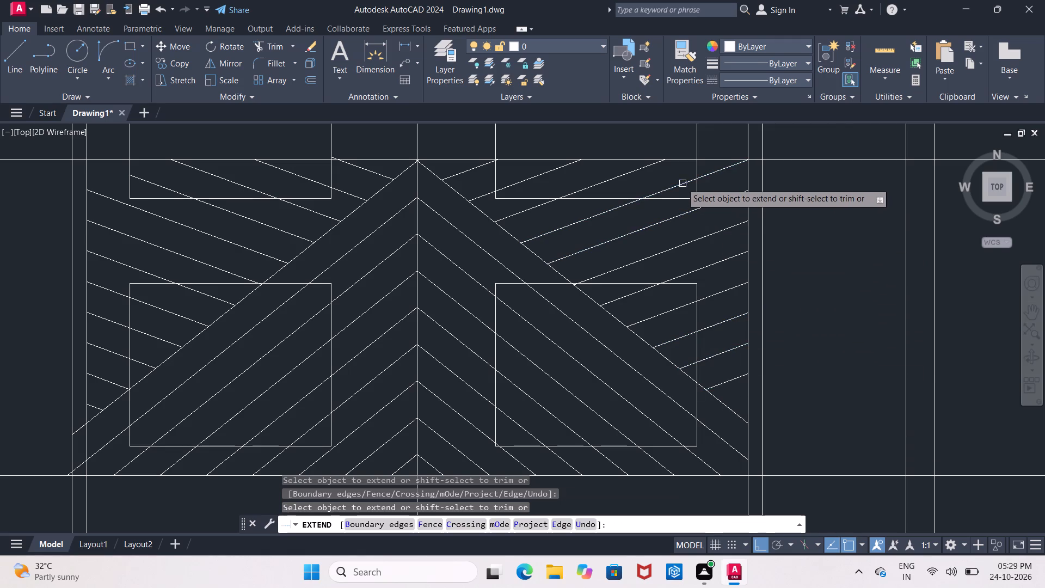
scroll(675, 180, down, 2)
middle_drag(634, 225, 630, 191)
middle_drag(649, 171, 636, 183)
scroll(683, 230, up, 2)
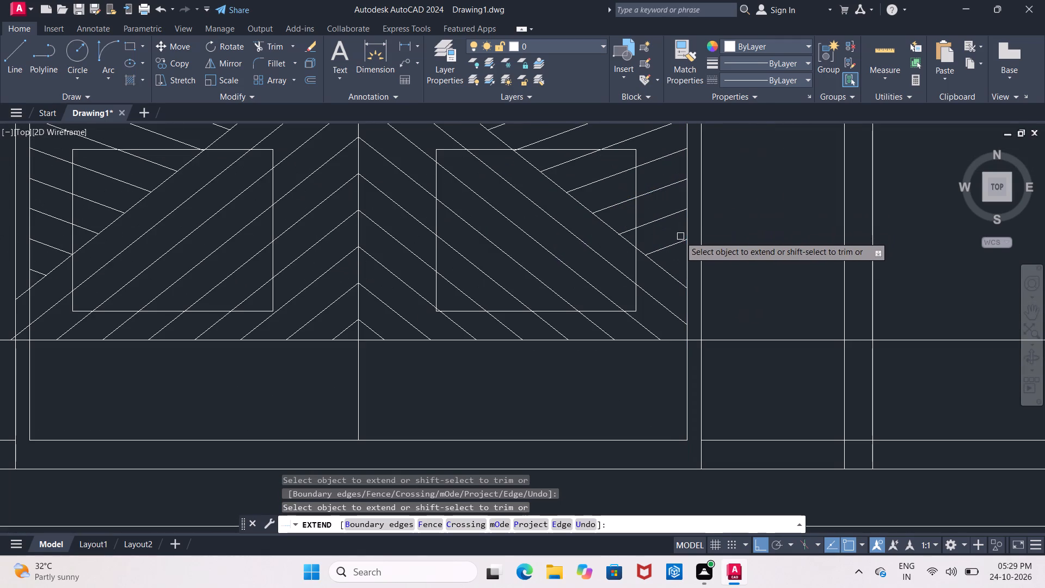
key(Escape)
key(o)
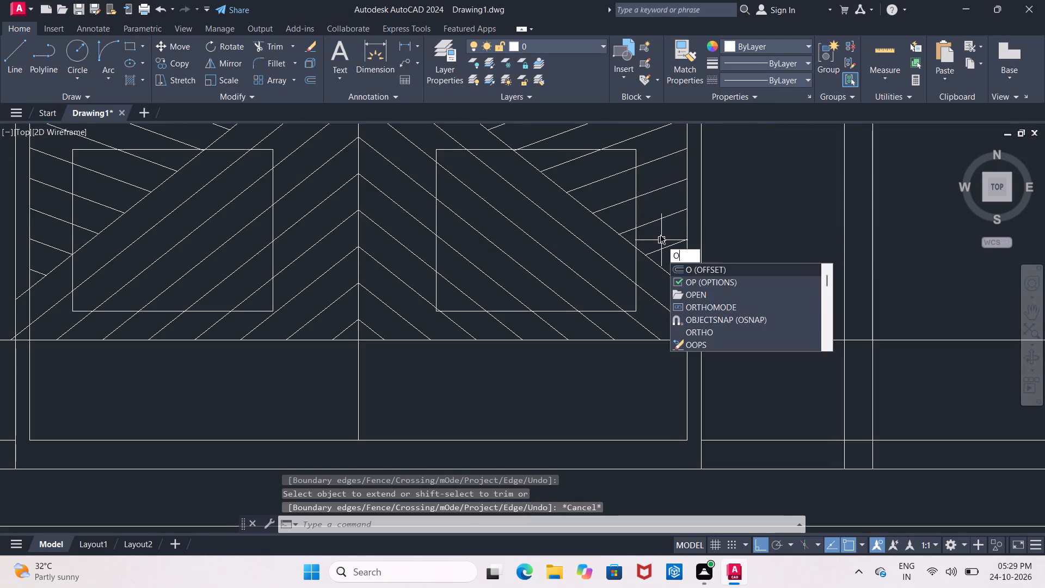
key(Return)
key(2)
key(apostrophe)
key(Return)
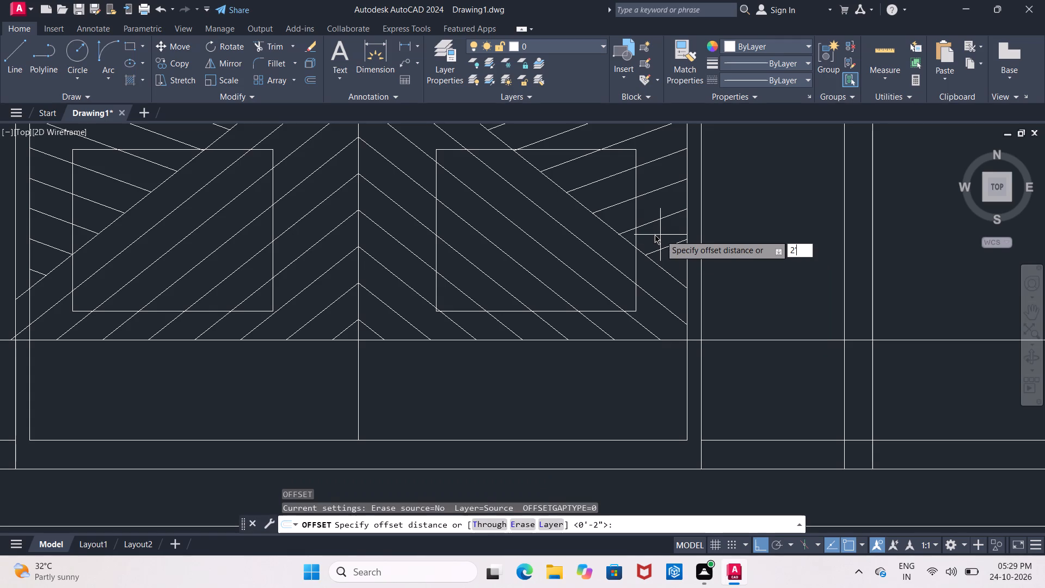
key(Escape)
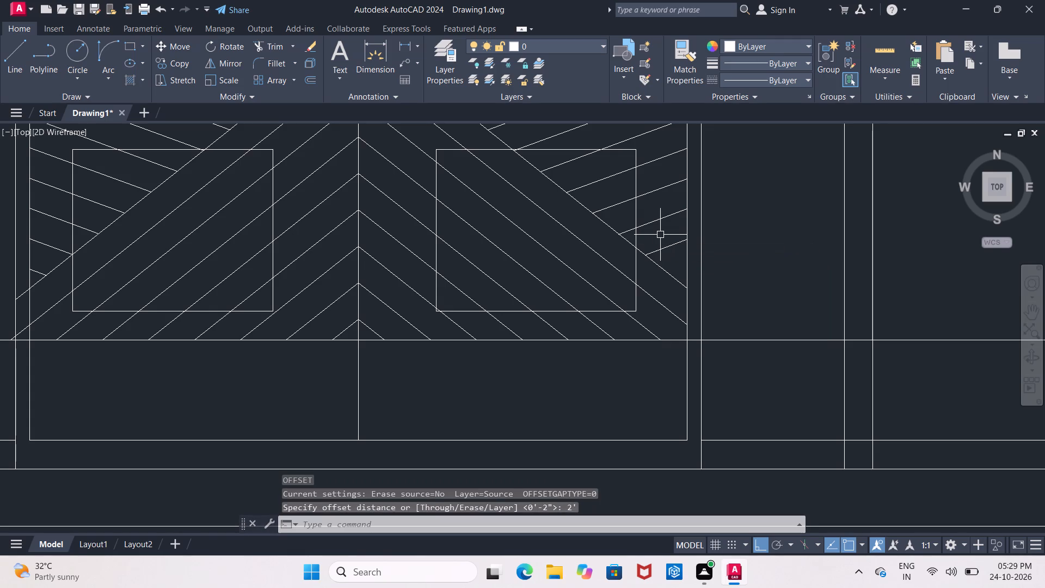
Offset the lowest sloping line above the chevron's right slope downward by 2".
key(o)
key(Return)
key(2)
key(shift+quotedbl)
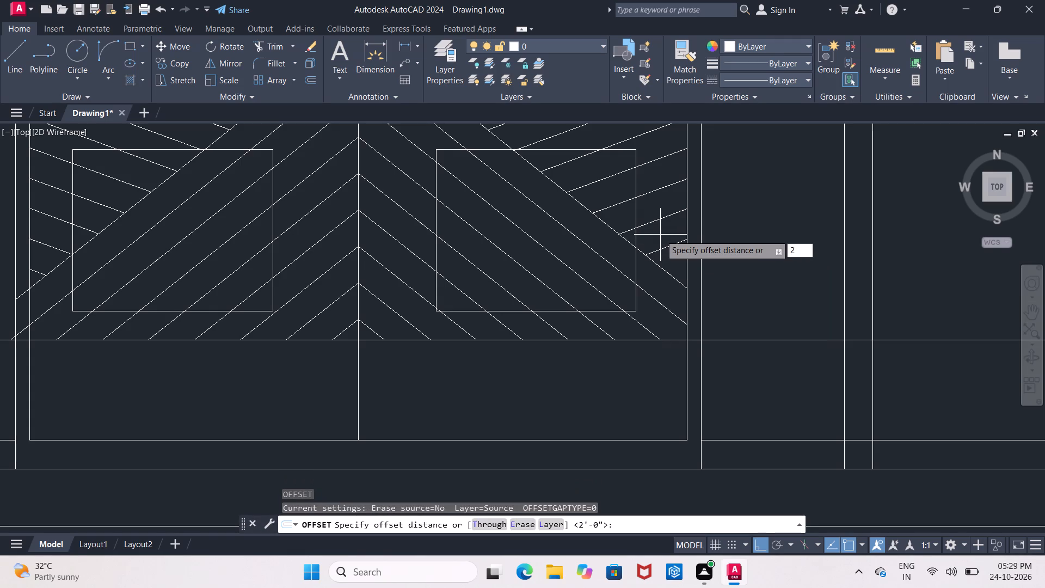
key(Return)
click(671, 246)
click(676, 253)
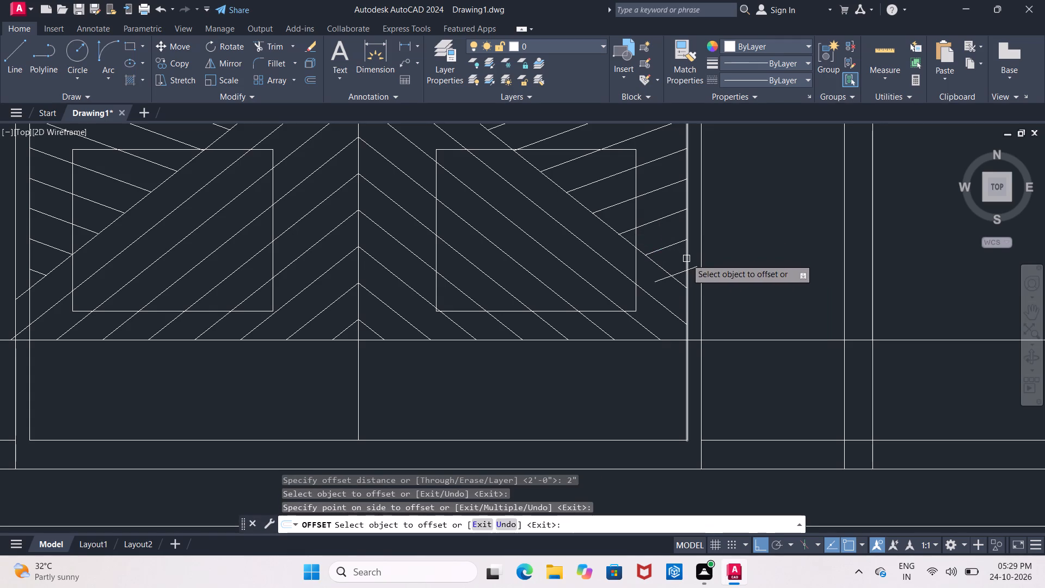
key(Escape)
Trim the newly offset sloping line where it passes the door's right edge and where it crosses the chevron's right slope.
text(TR)
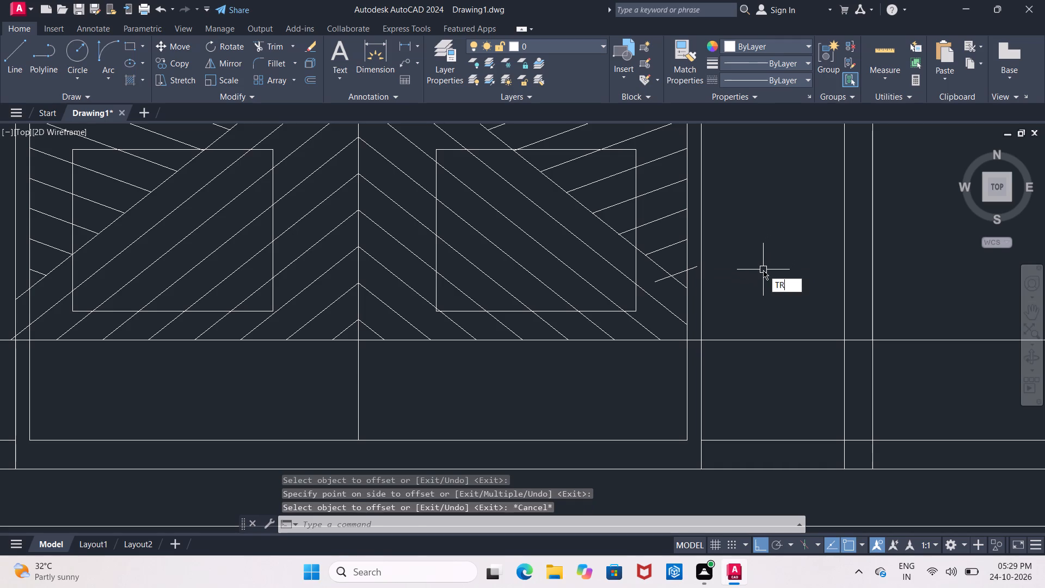
key(space)
key(space)
click(696, 268)
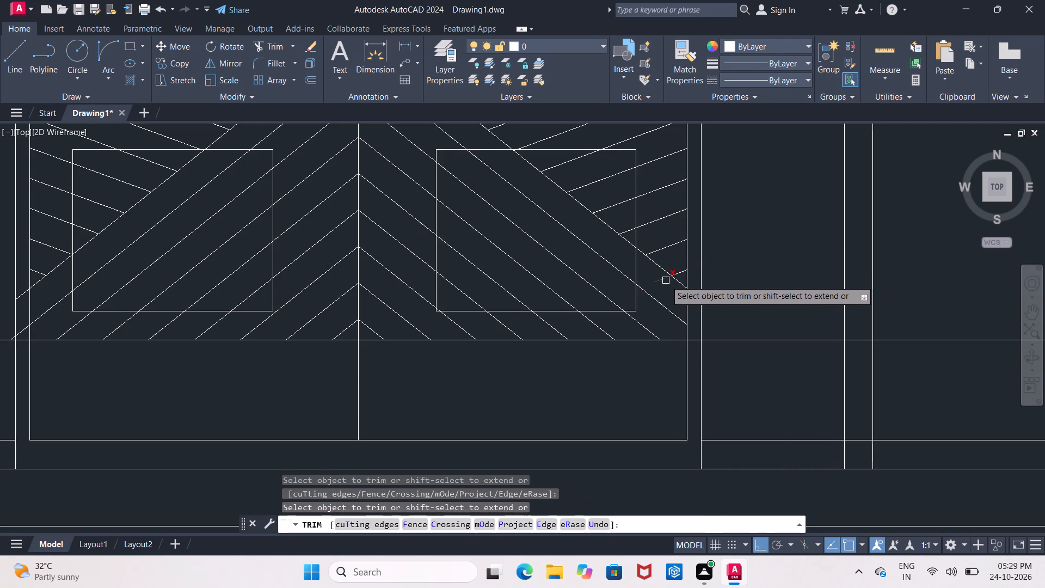
click(665, 280)
scroll(665, 280, down, 2)
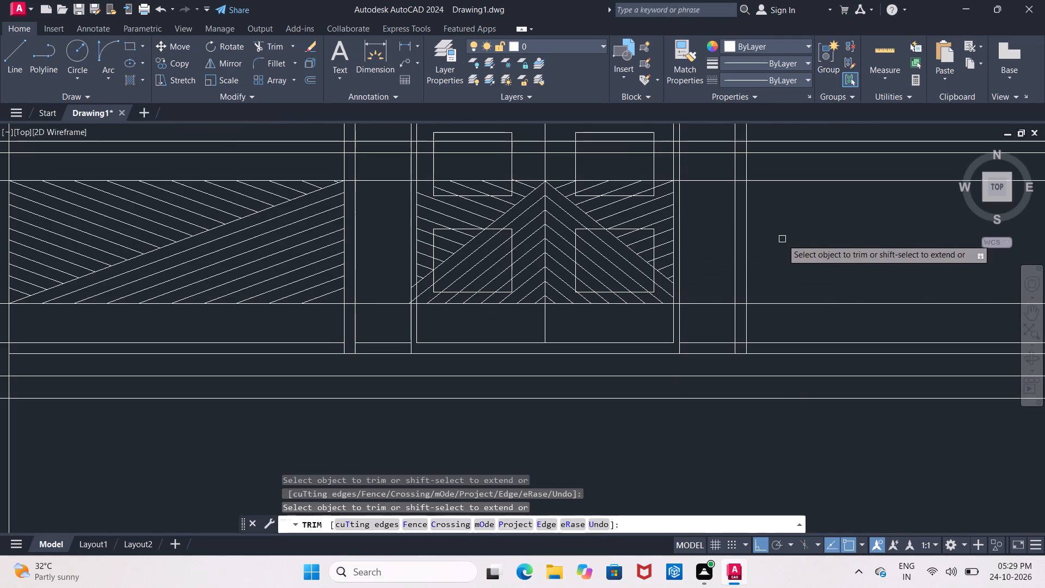
key(Escape)
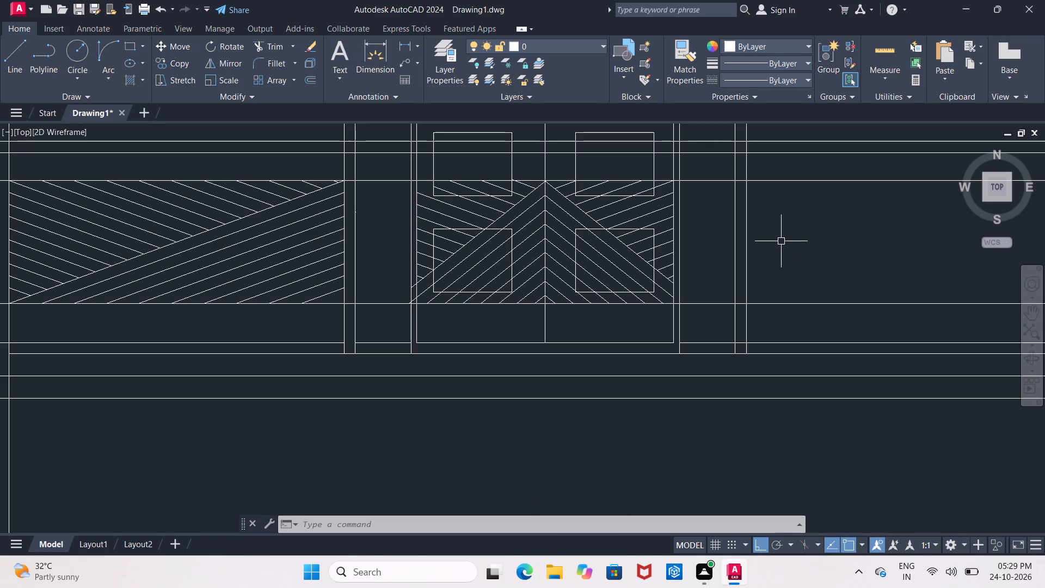
Copy the left railing panel's sloping-line pattern horizontally into the right panel, aligning its top-right corner with that panel's top-right corner.
scroll(692, 294, down, 4)
scroll(709, 280, up, 2)
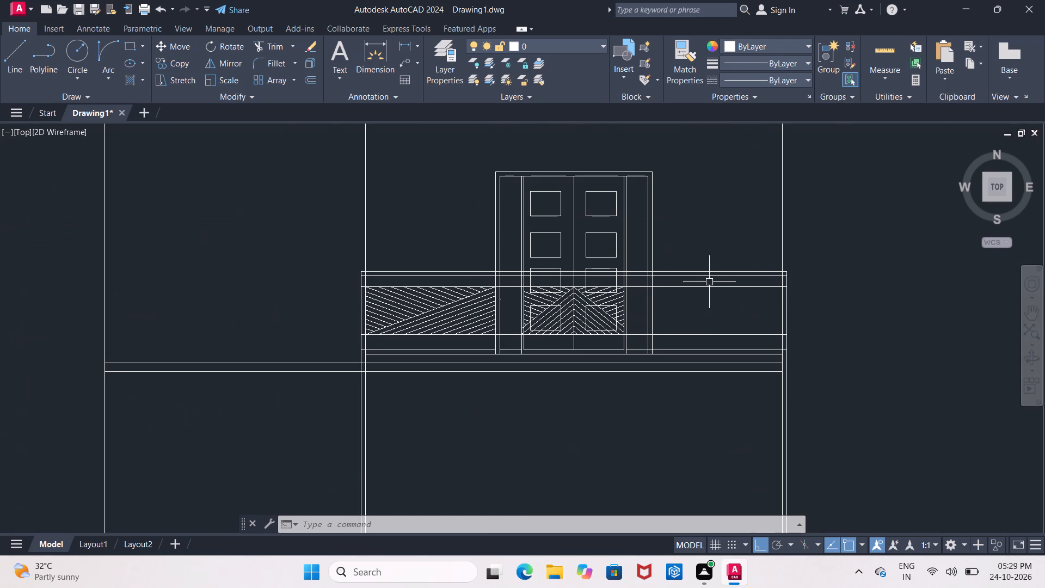
middle_drag(725, 317, 673, 304)
scroll(644, 303, up, 1)
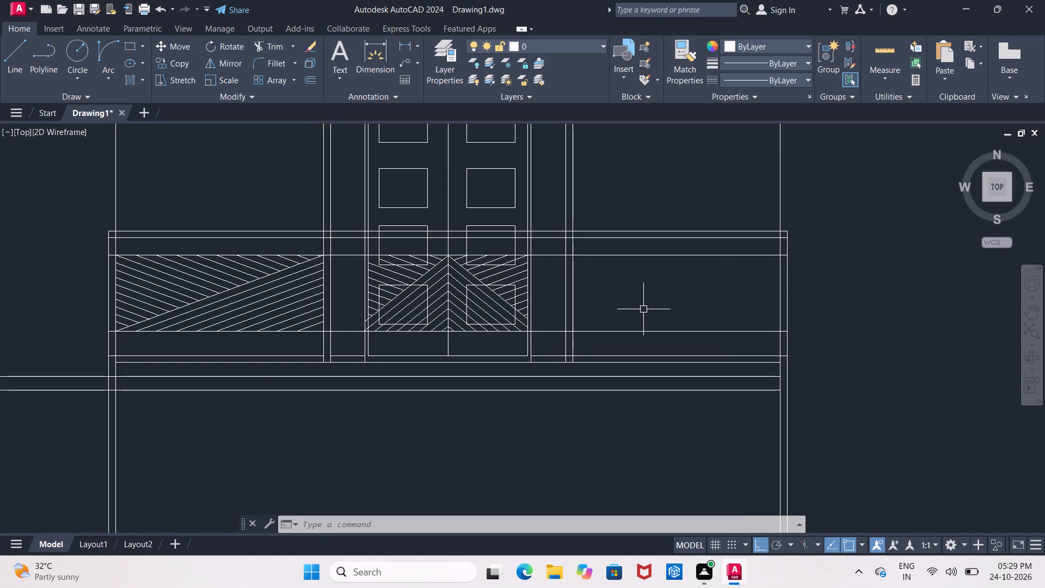
scroll(118, 291, up, 3)
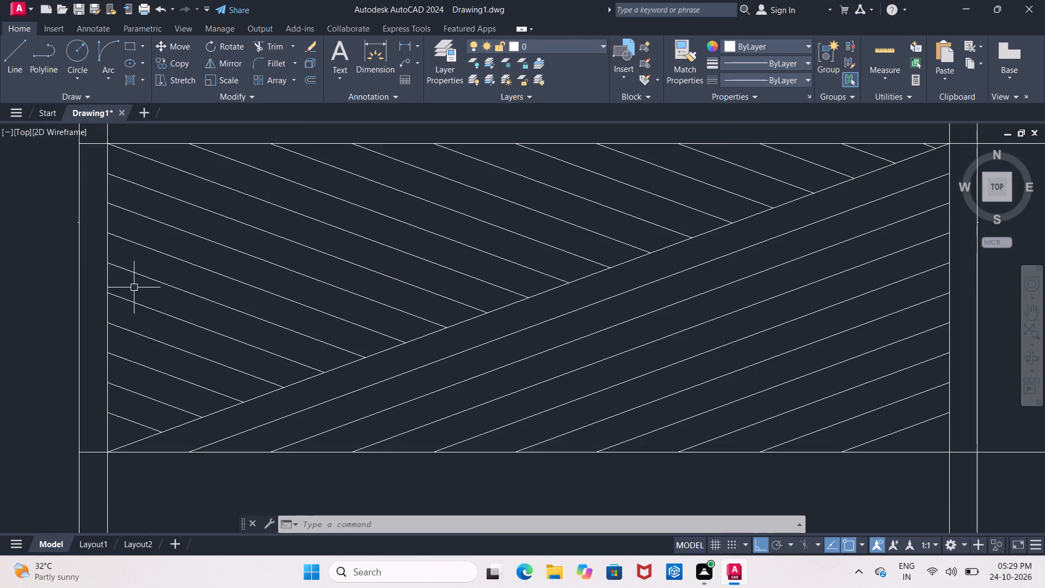
scroll(141, 290, down, 3)
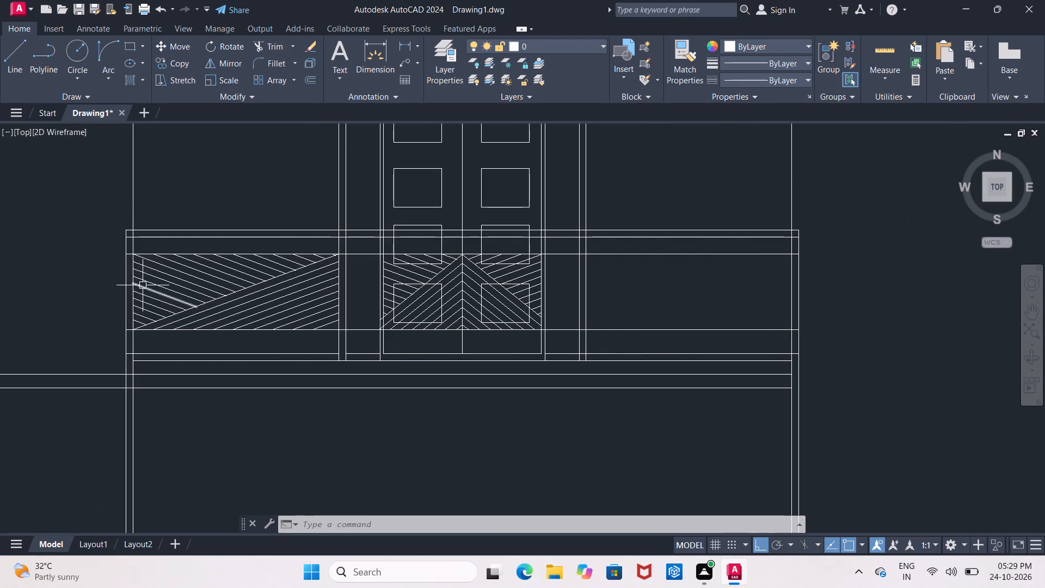
scroll(143, 285, up, 2)
click(110, 193)
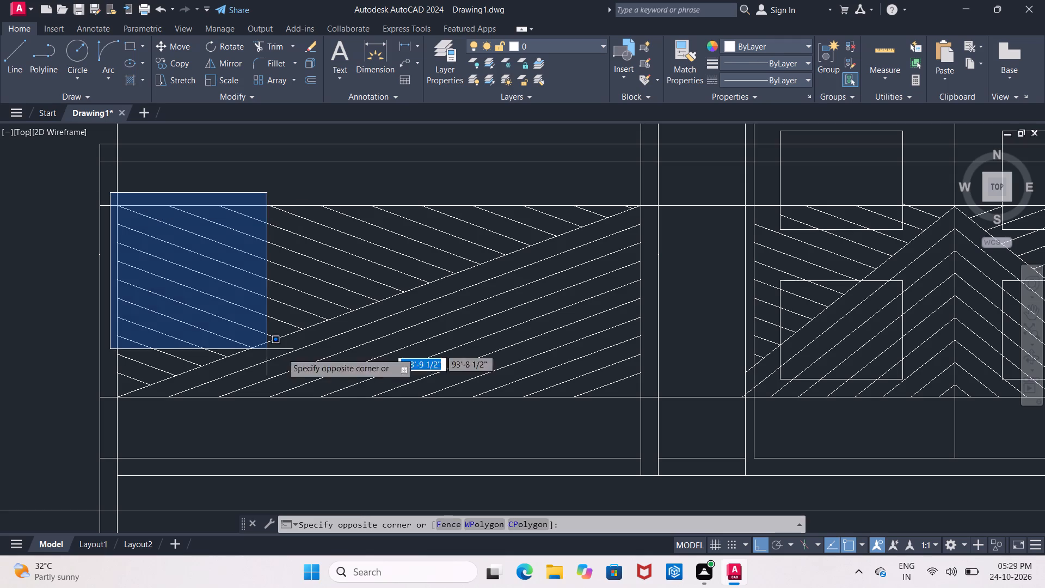
click(644, 431)
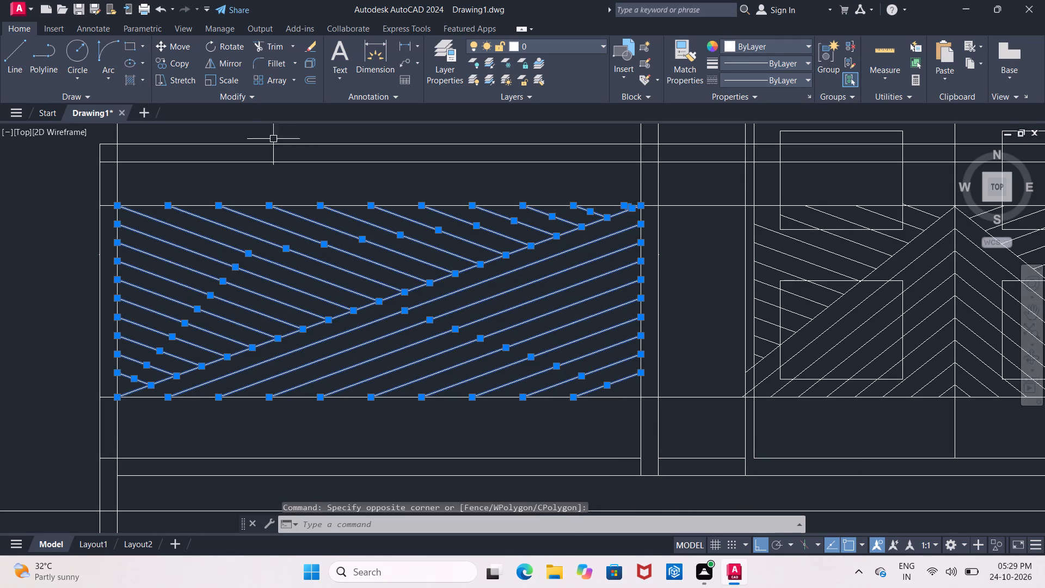
click(178, 63)
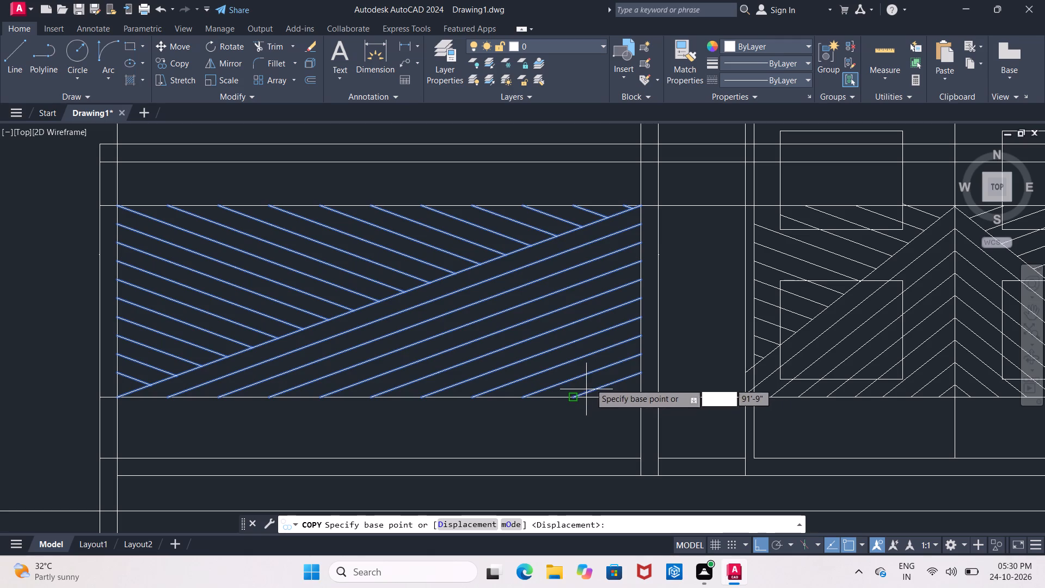
click(640, 207)
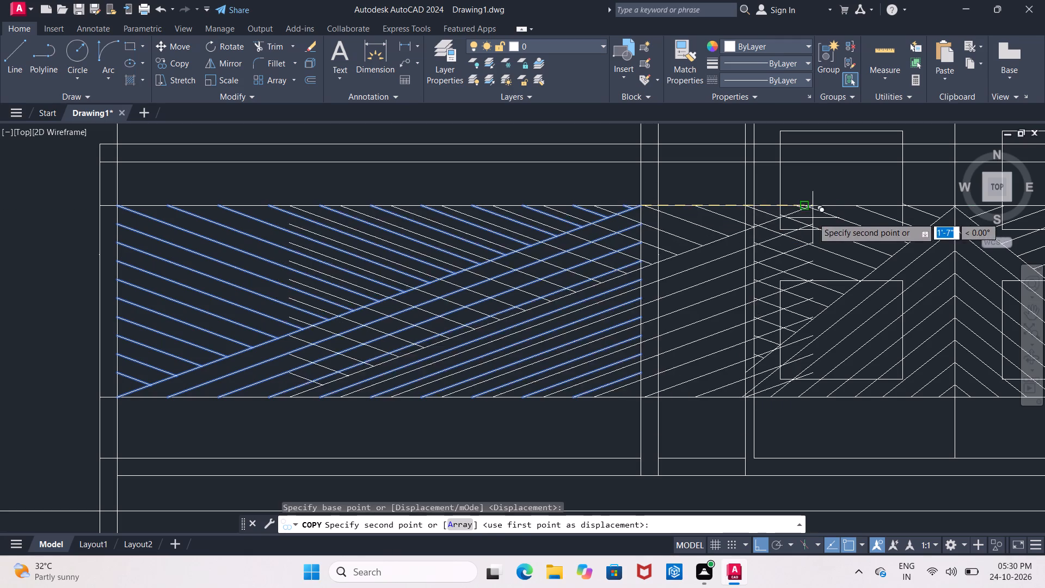
middle_drag(806, 214, 502, 130)
scroll(581, 137, down, 2)
middle_drag(689, 142, 402, 206)
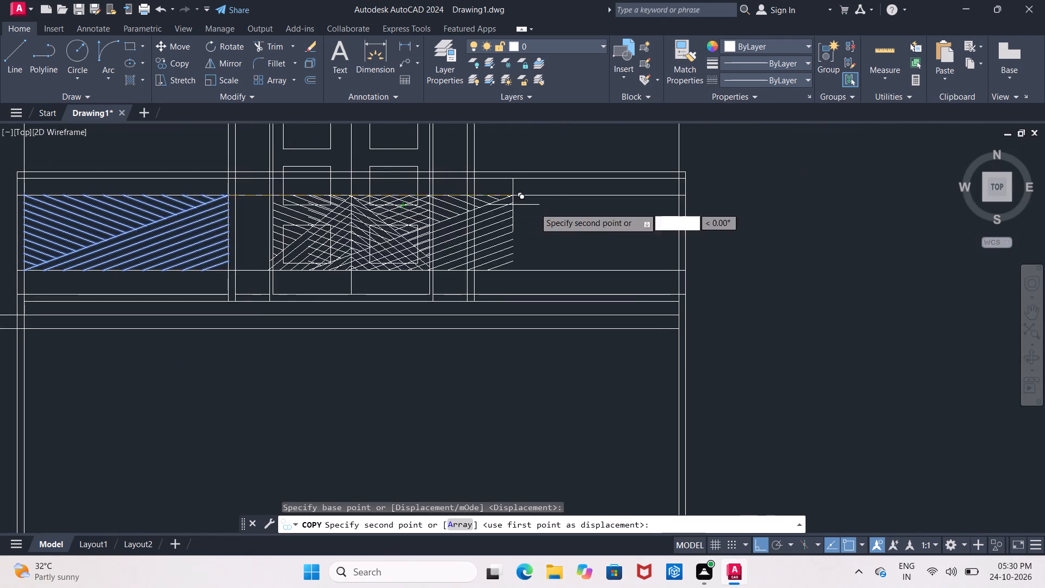
scroll(616, 210, up, 2)
middle_drag(616, 210, 547, 240)
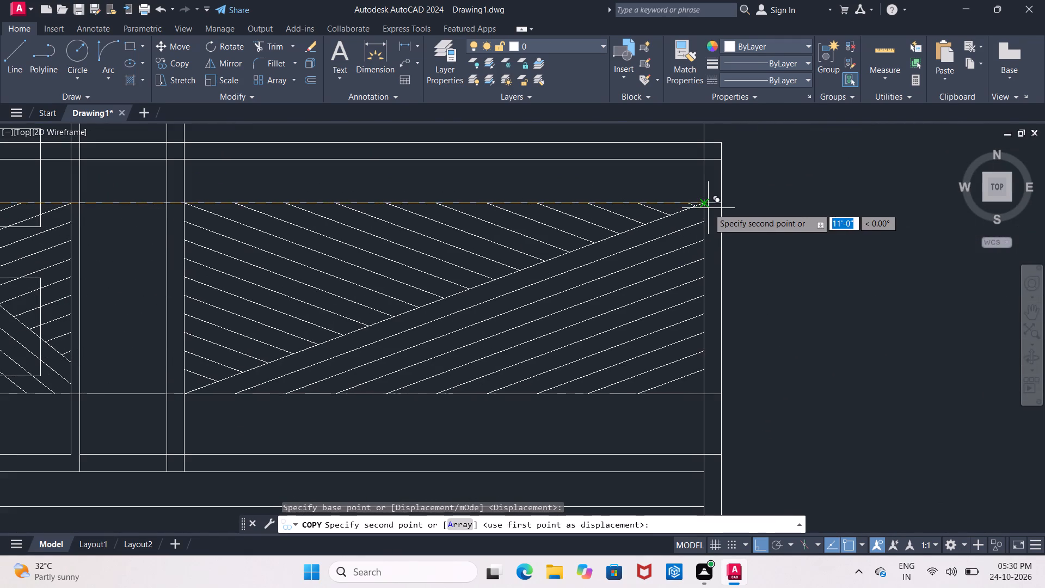
click(703, 207)
key(Escape)
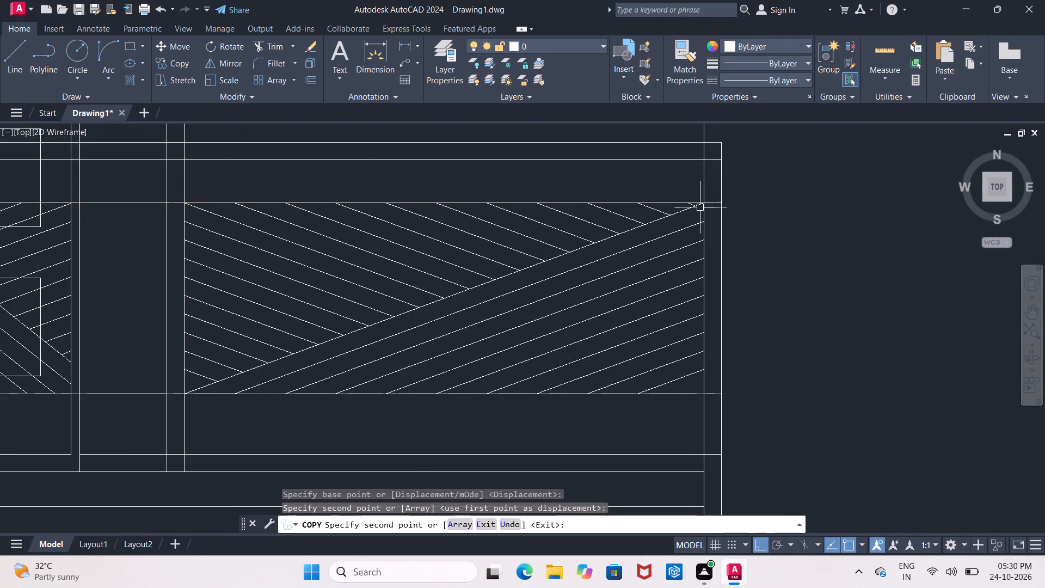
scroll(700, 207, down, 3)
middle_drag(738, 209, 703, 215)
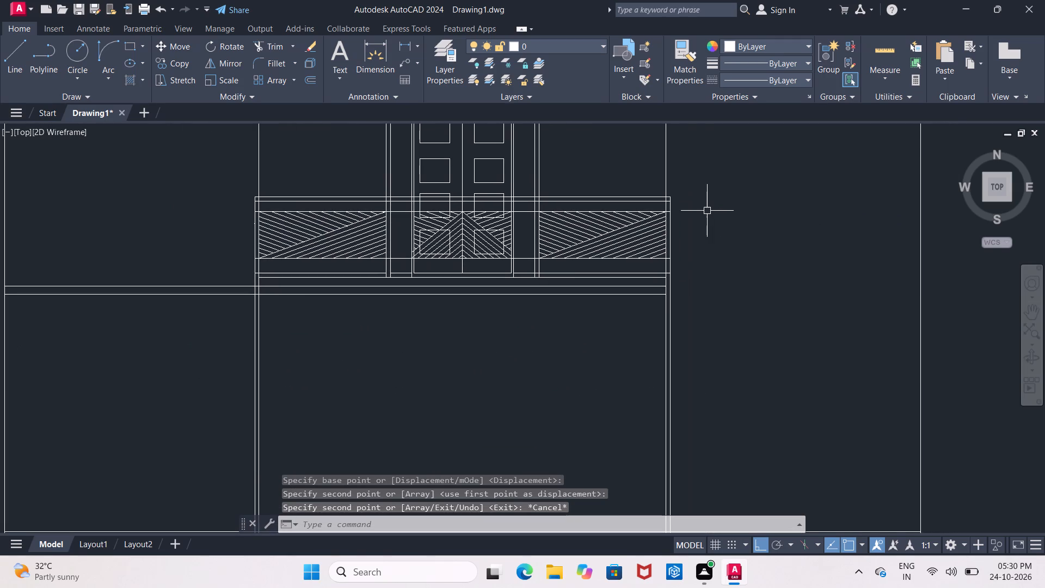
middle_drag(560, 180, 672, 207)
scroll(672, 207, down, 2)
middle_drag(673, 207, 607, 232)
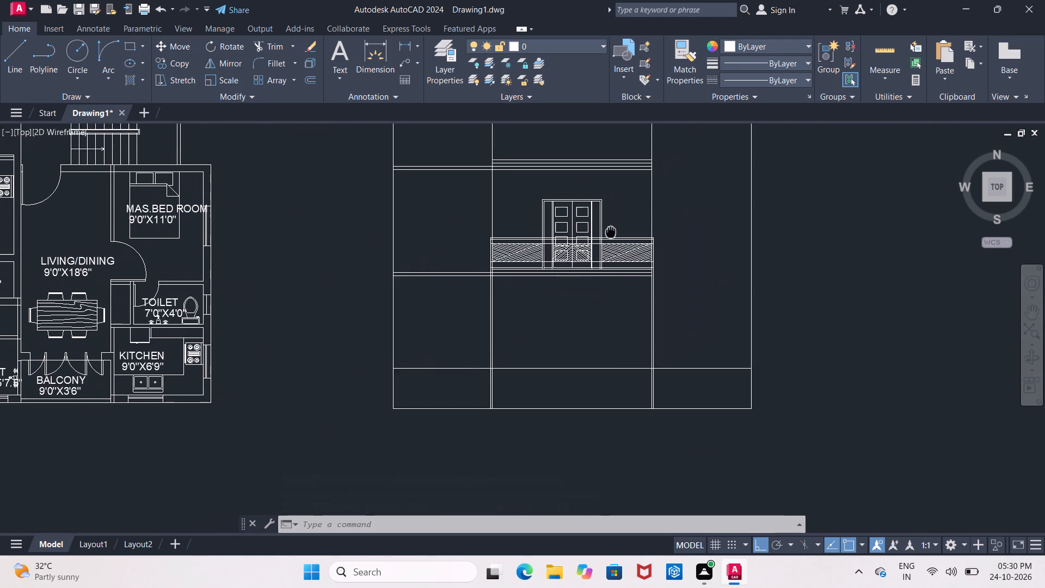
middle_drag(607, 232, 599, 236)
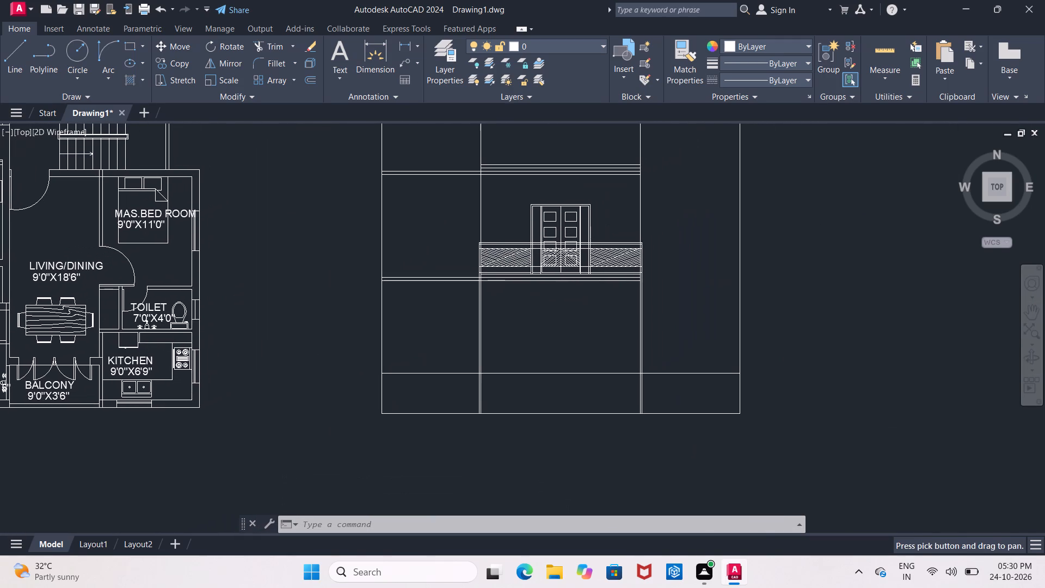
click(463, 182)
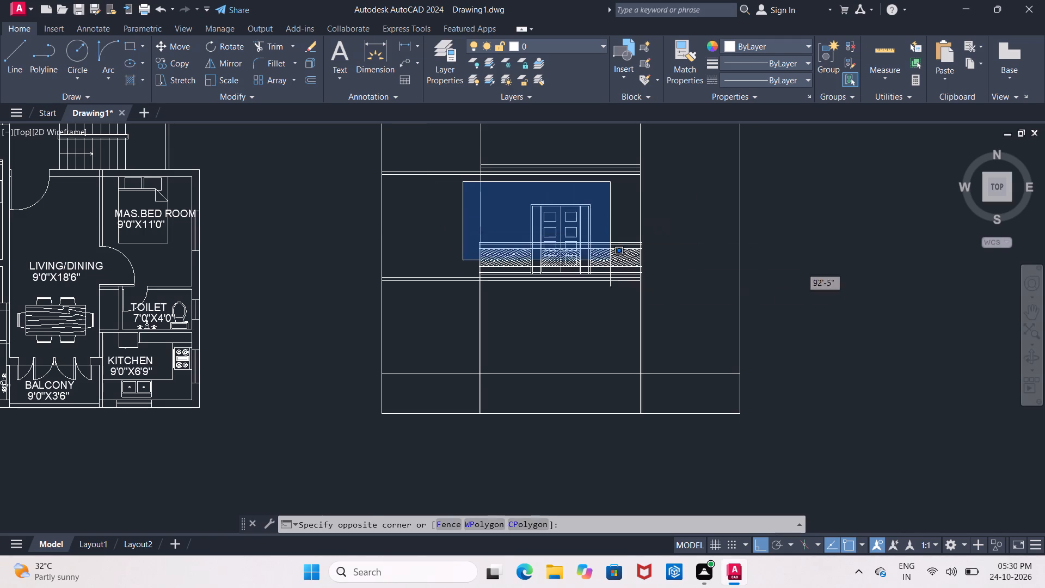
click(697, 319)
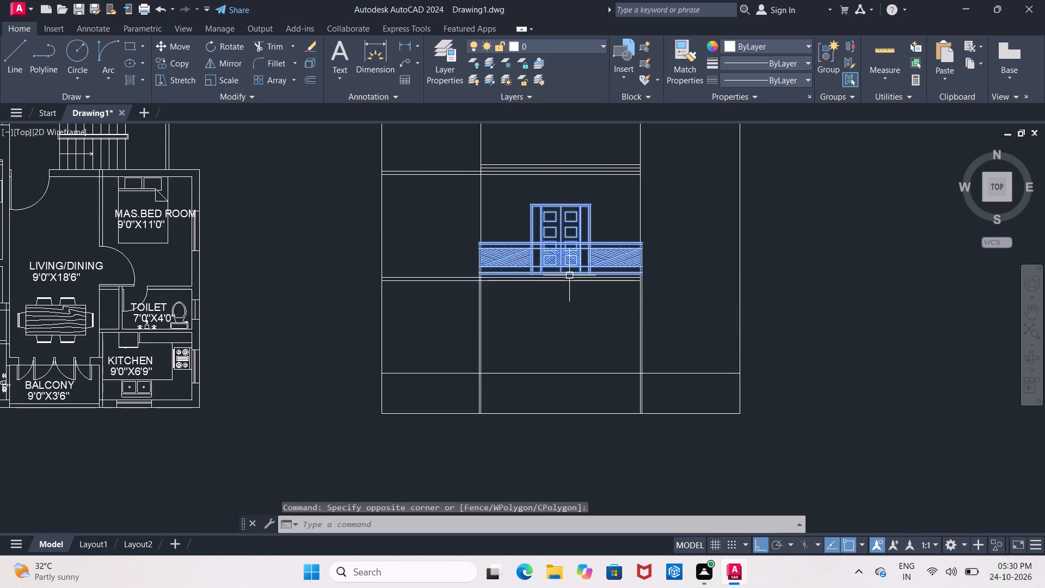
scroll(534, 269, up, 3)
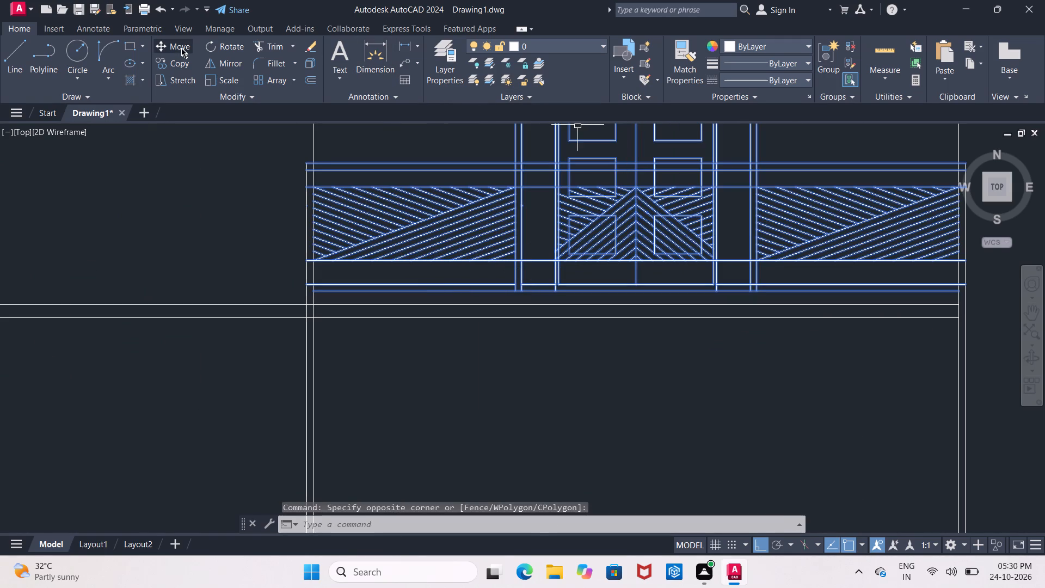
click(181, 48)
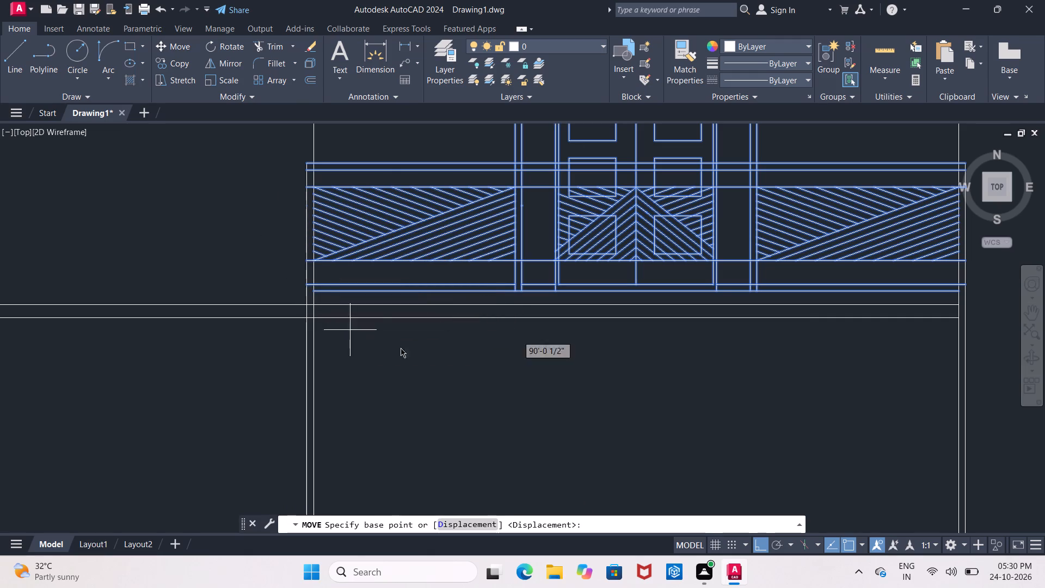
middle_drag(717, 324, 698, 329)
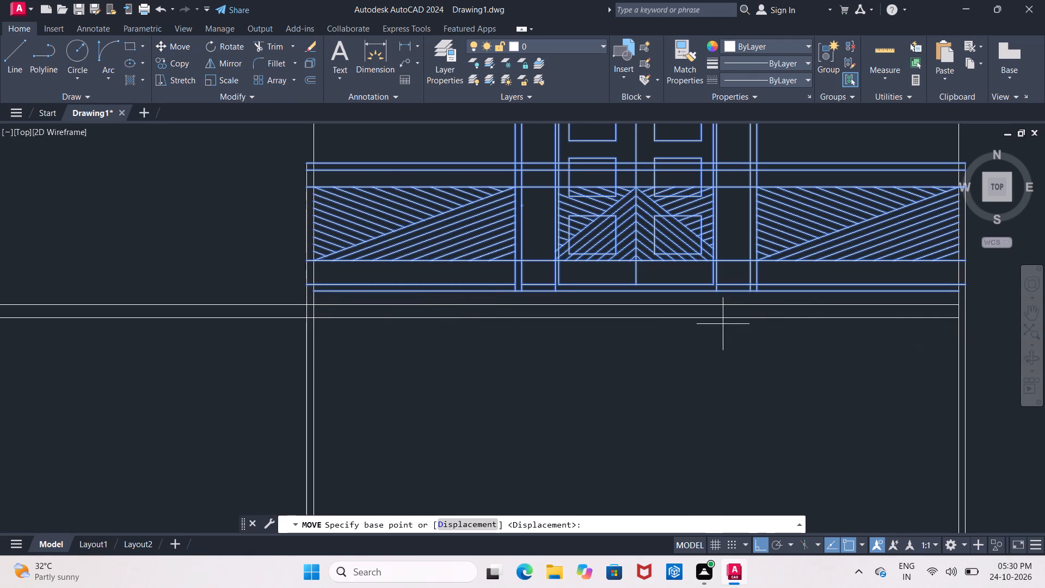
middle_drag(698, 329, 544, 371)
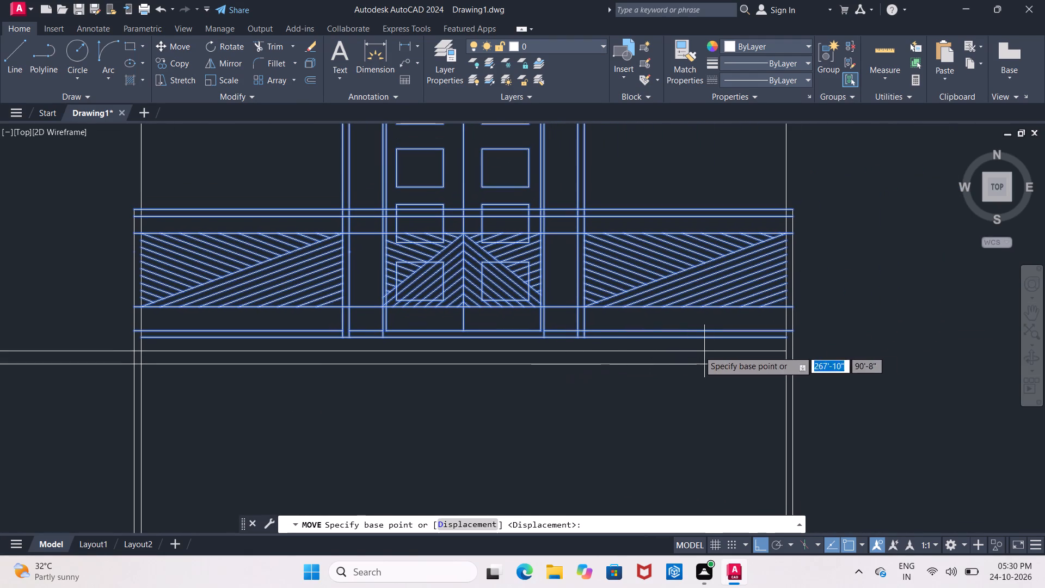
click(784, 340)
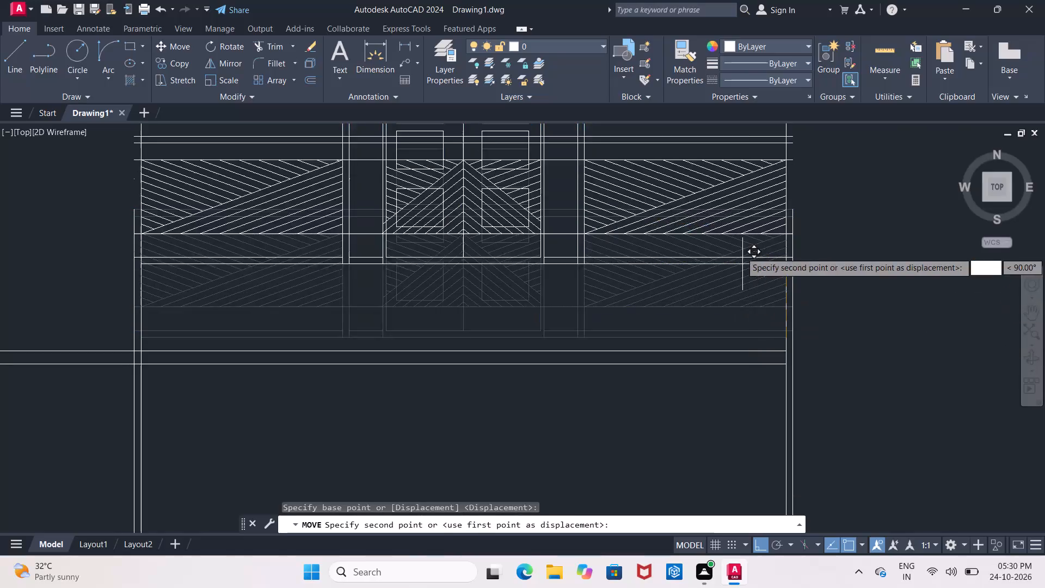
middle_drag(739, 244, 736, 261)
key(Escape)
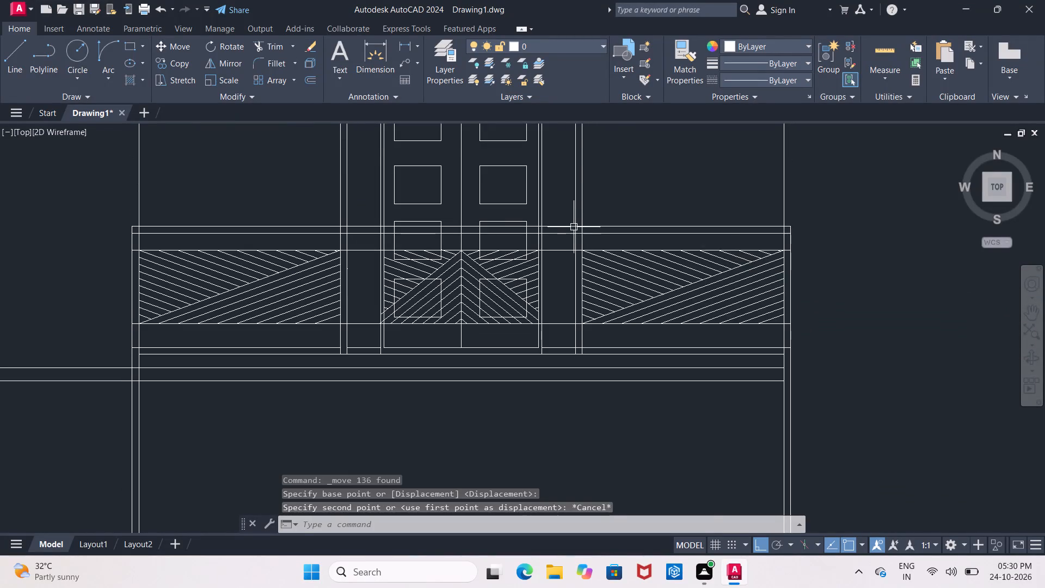
Copy the whole door and patterned railing assembly straight up to the floor above, aligning its bottom-right corner with the right wall line above the slab.
scroll(576, 228, down, 2)
click(368, 138)
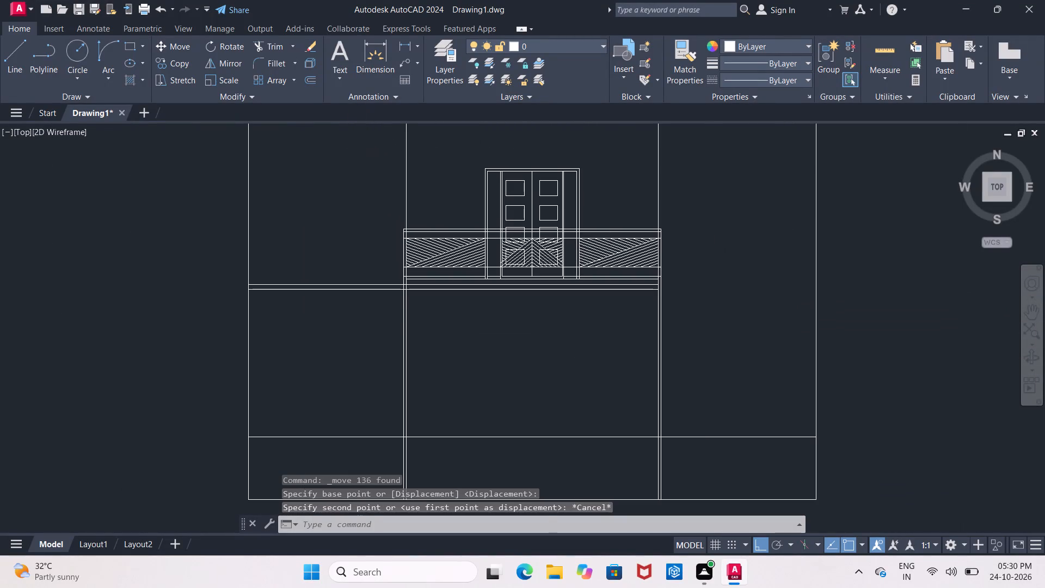
click(692, 345)
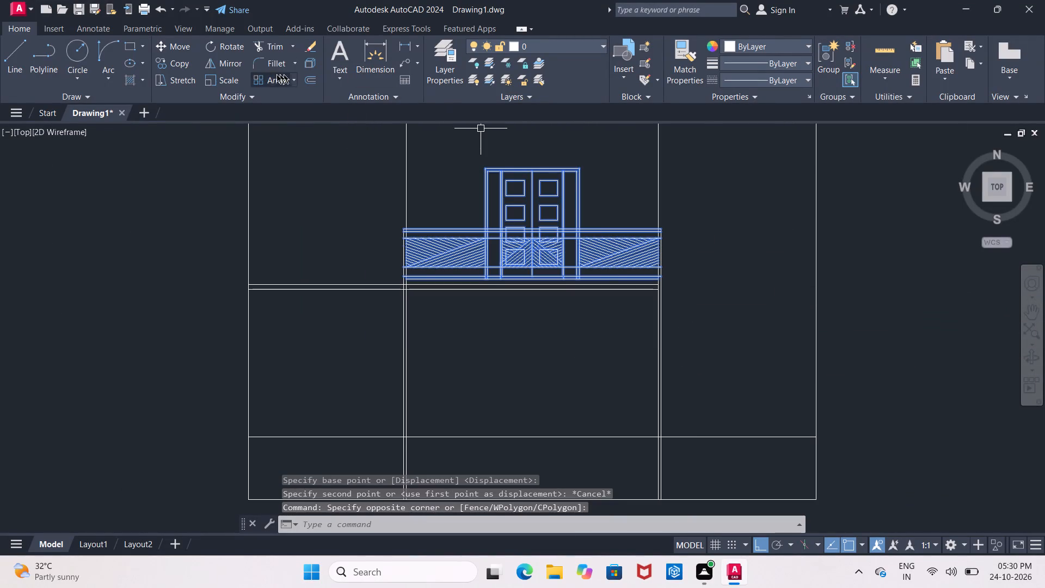
click(183, 58)
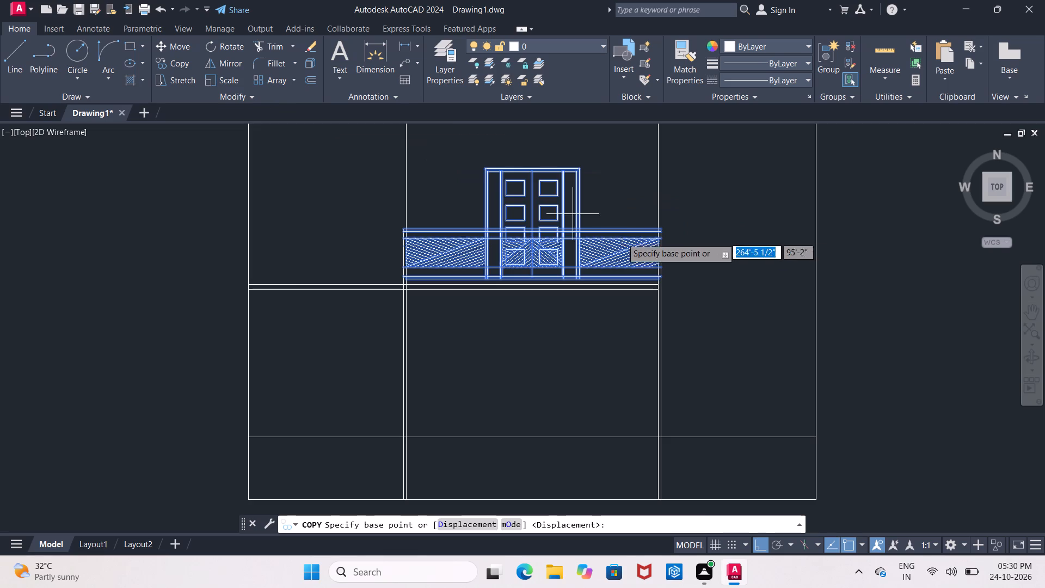
scroll(626, 243, up, 2)
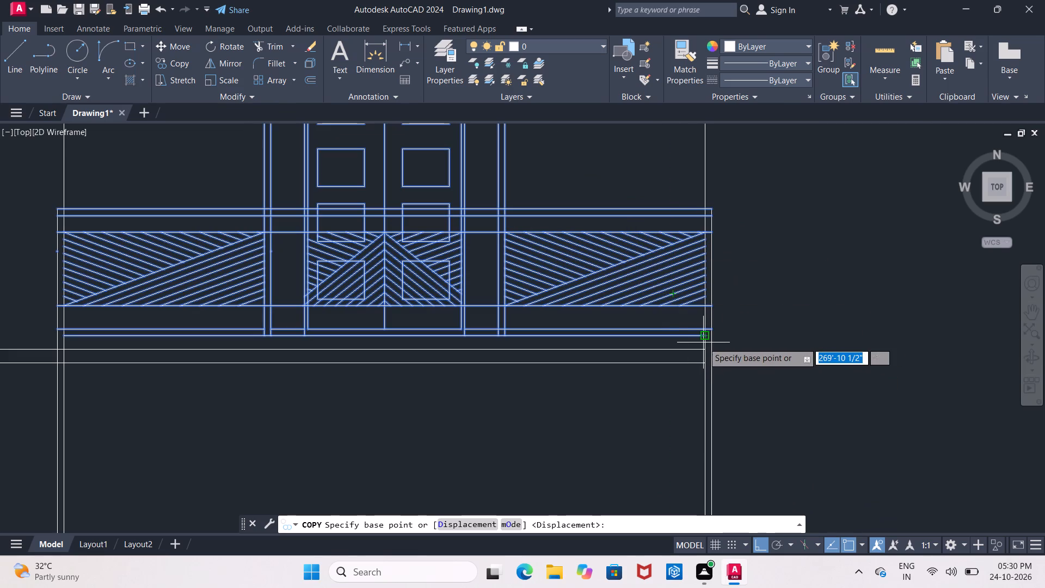
click(703, 338)
middle_drag(683, 214, 674, 318)
scroll(674, 321, down, 3)
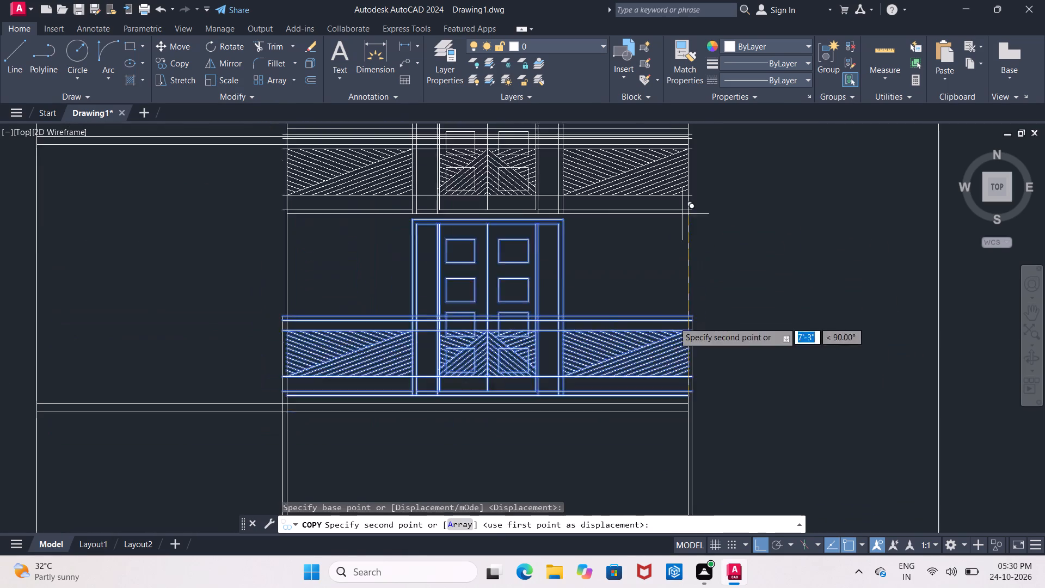
middle_drag(643, 265, 629, 310)
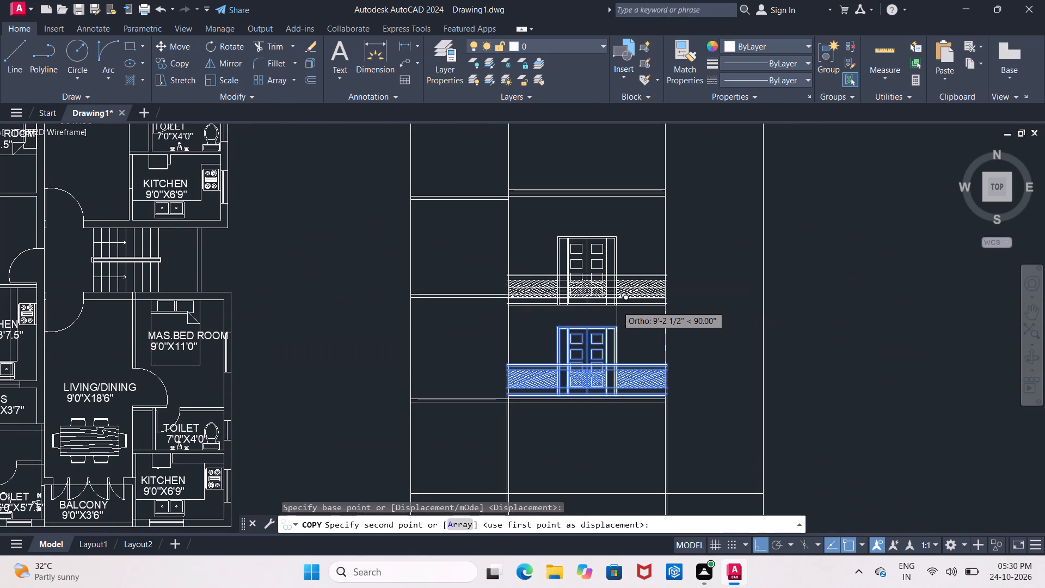
scroll(617, 305, up, 2)
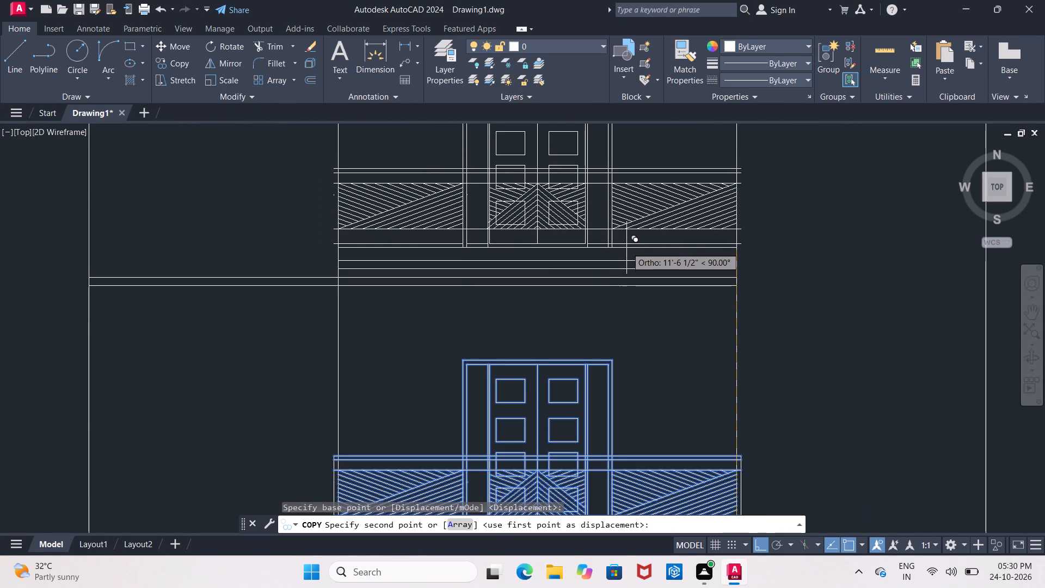
middle_drag(629, 250, 623, 194)
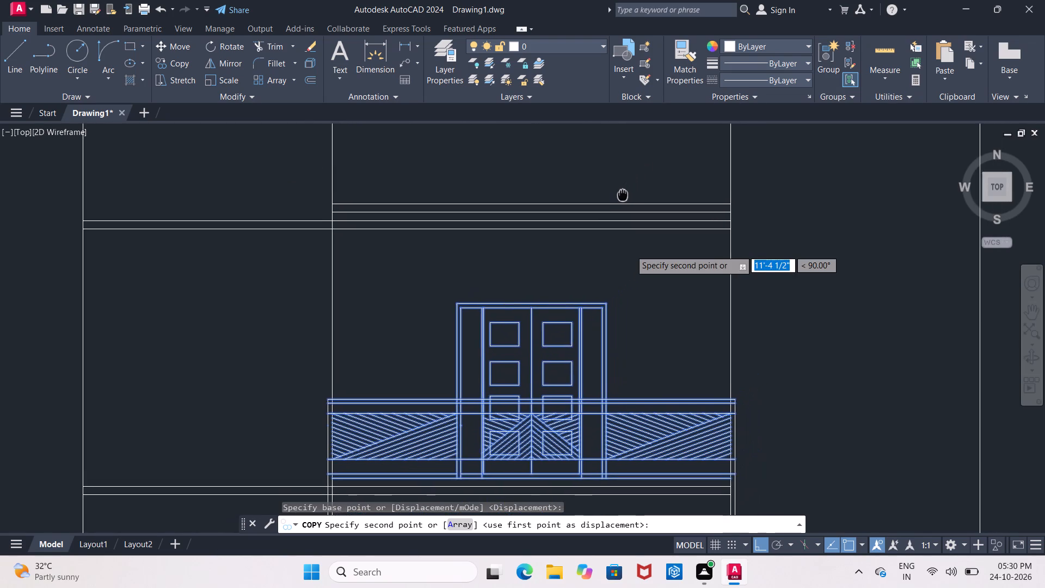
middle_drag(623, 194, 614, 208)
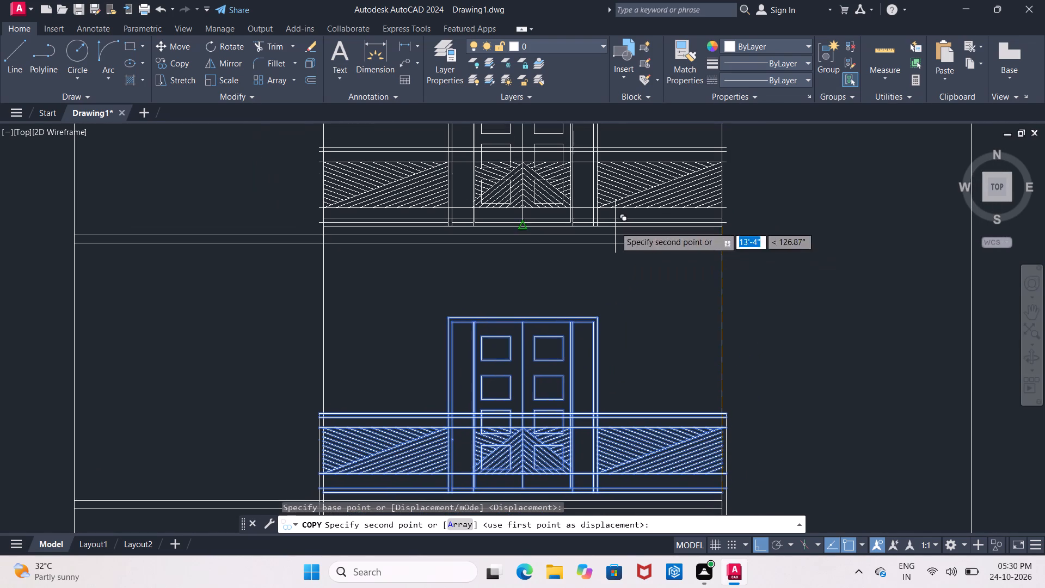
scroll(741, 226, up, 1)
middle_drag(741, 226, 737, 237)
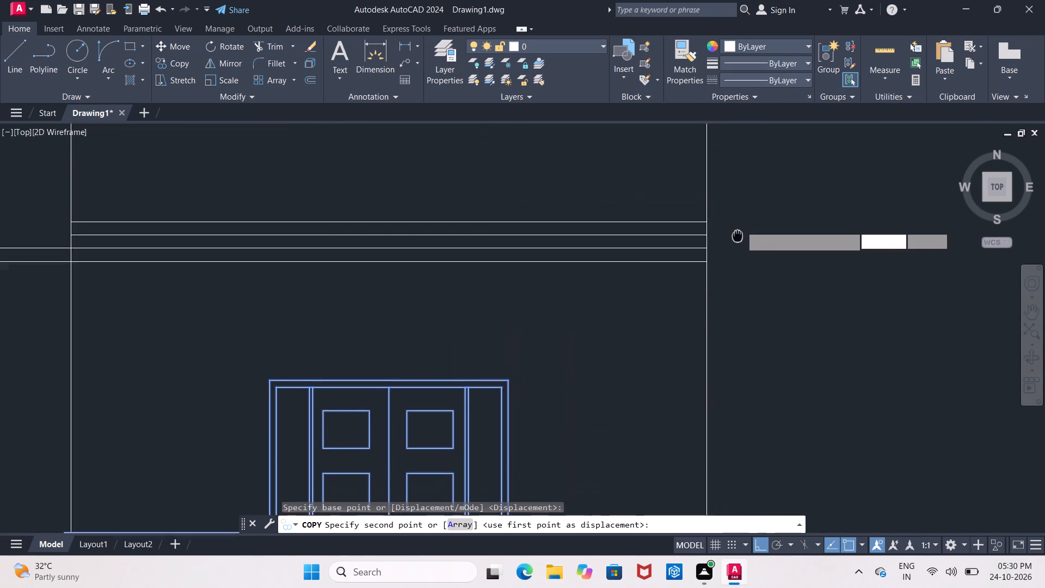
middle_drag(737, 237, 734, 242)
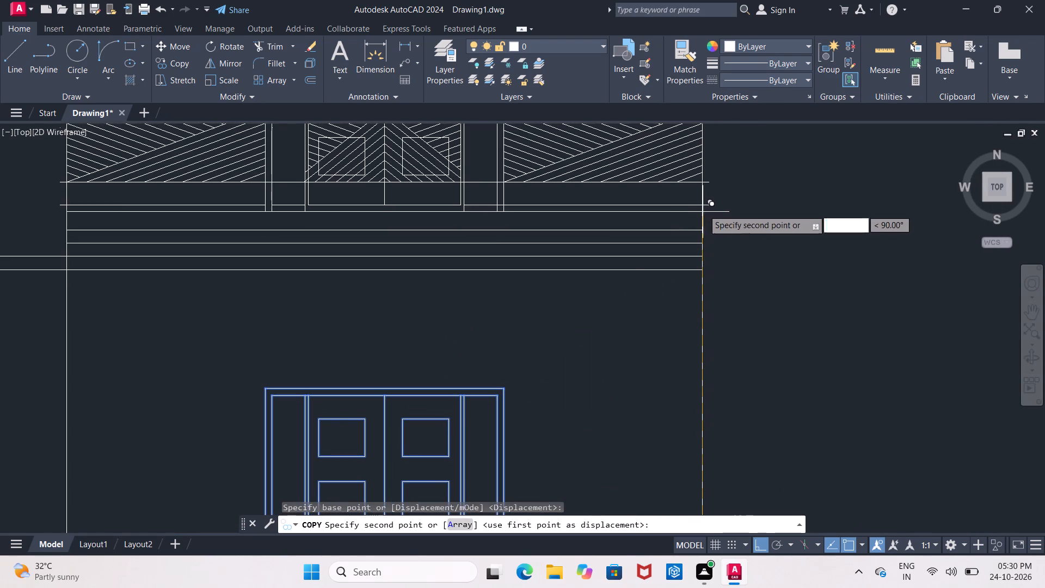
click(702, 247)
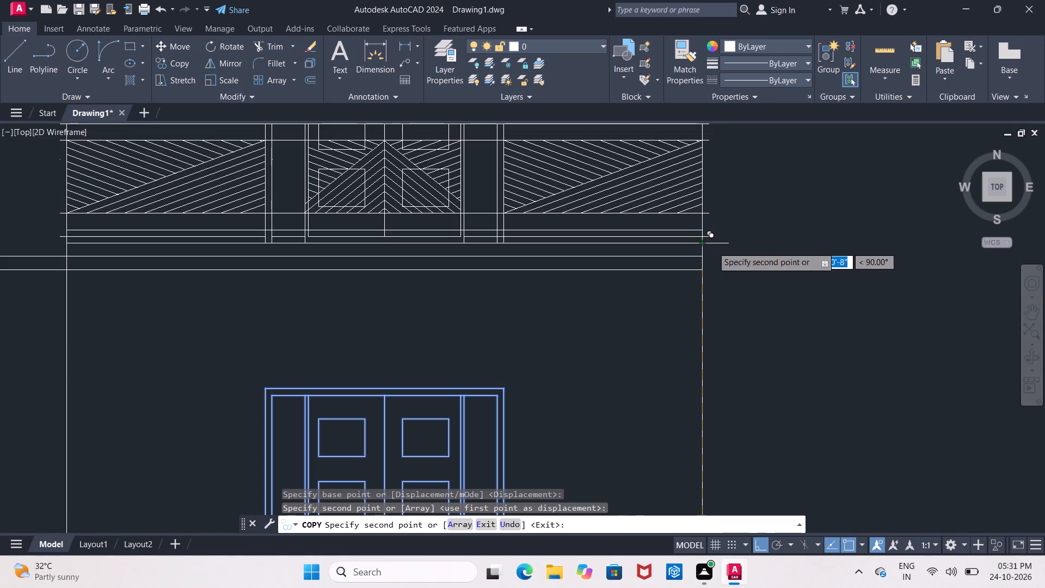
scroll(739, 249, down, 2)
middle_drag(739, 249, 739, 255)
key(Escape)
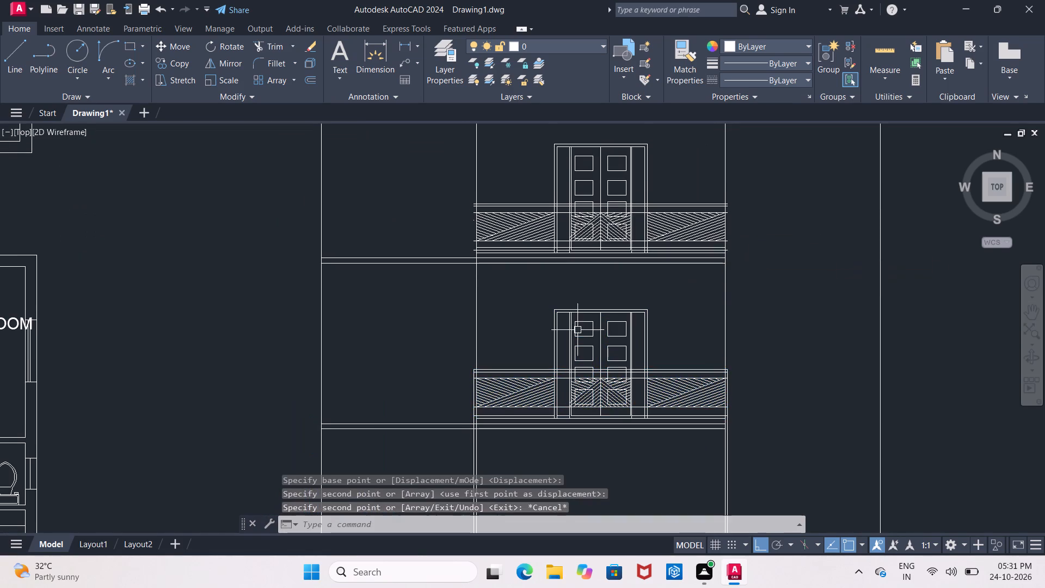
Offset the left and right vertical wall lines beside the upper balcony railing outward by 2".
scroll(480, 413, up, 3)
middle_drag(542, 249, 518, 533)
scroll(522, 320, down, 3)
middle_drag(525, 329, 523, 377)
scroll(520, 246, up, 2)
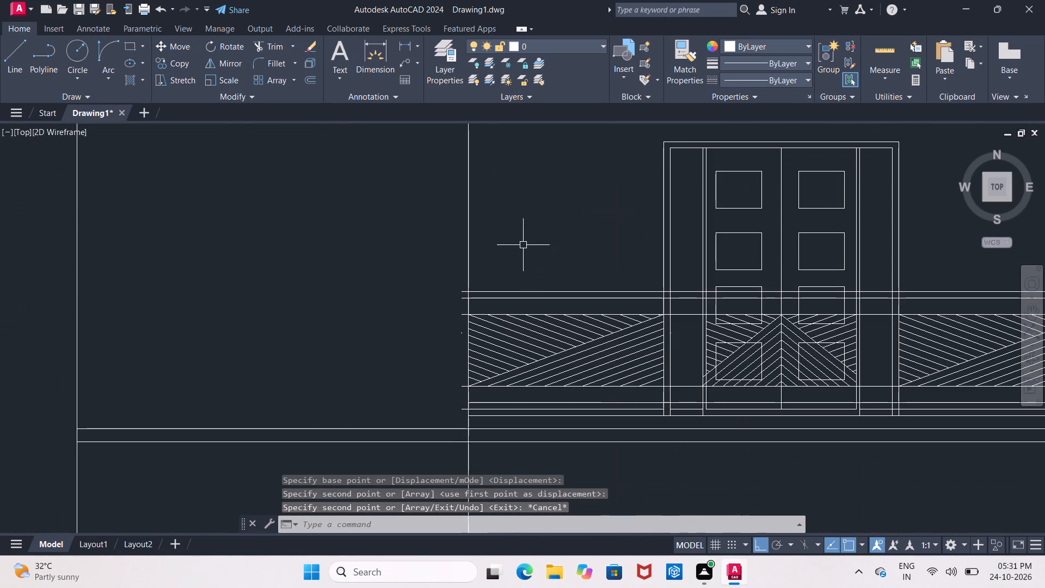
key(Escape)
key(o)
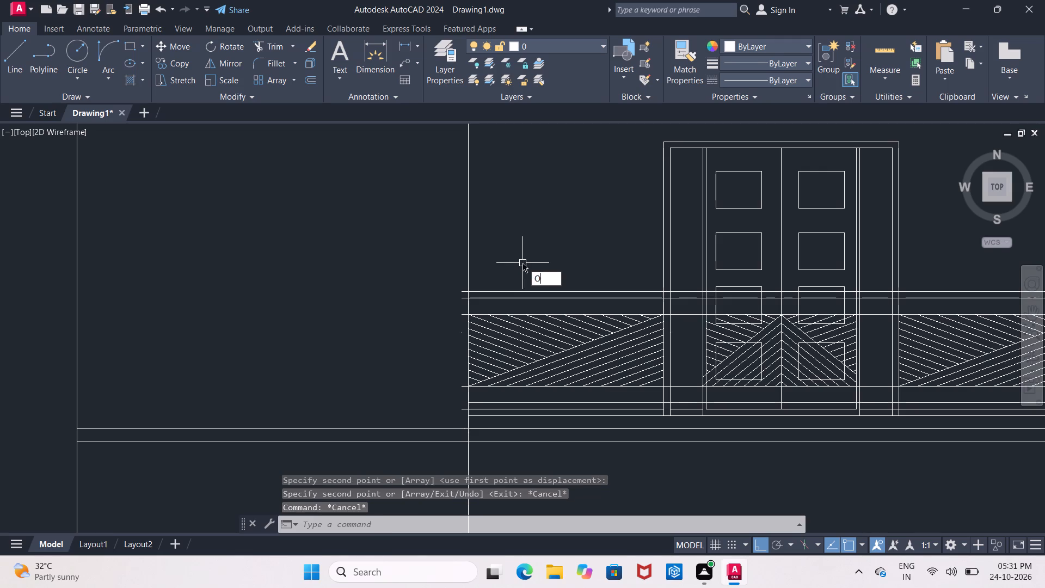
key(Return)
text(2")
key(Return)
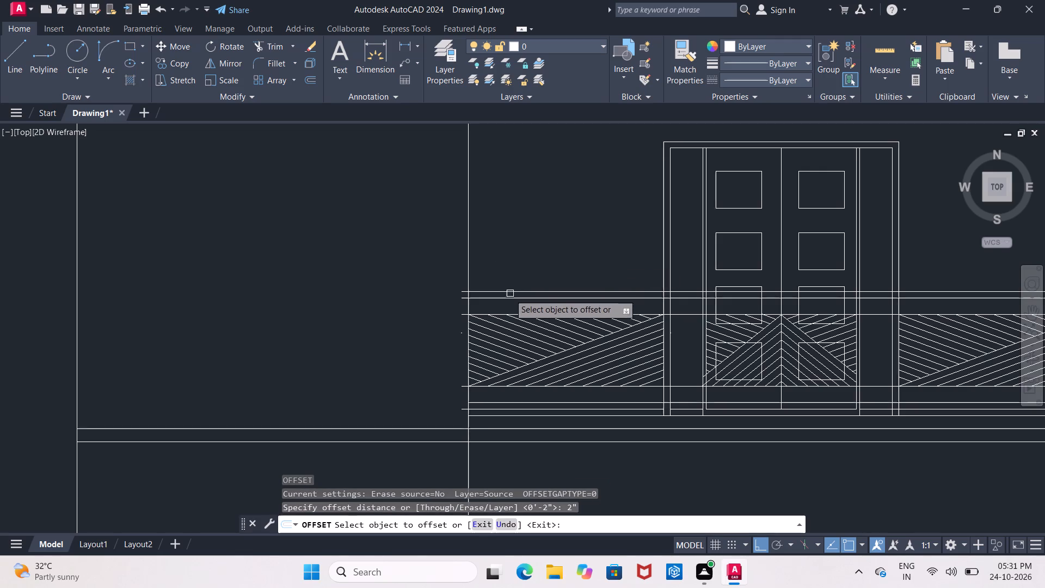
click(465, 302)
click(450, 308)
middle_drag(597, 263, 590, 263)
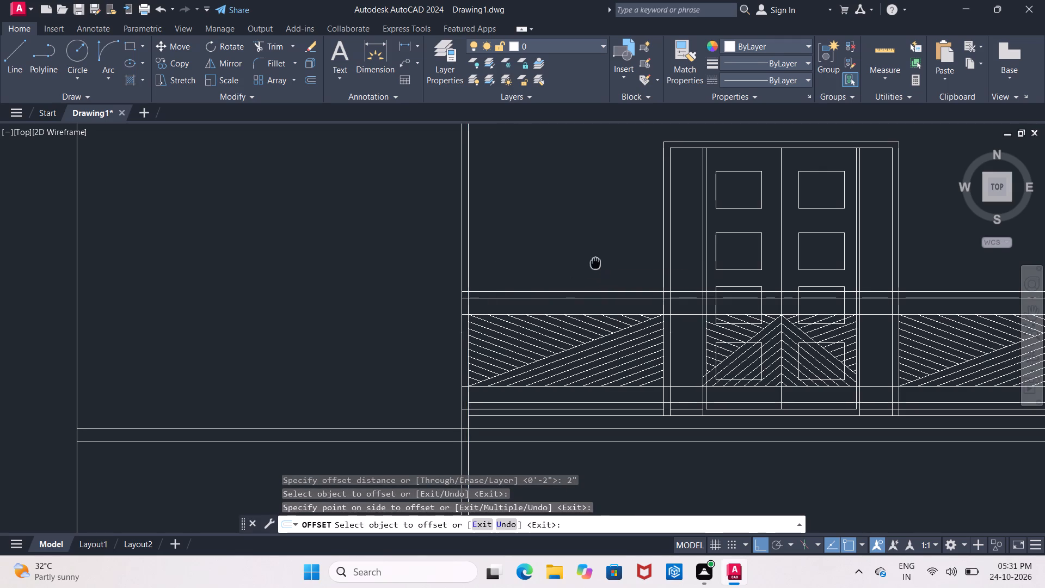
middle_drag(590, 263, 317, 252)
click(815, 256)
click(851, 260)
middle_drag(744, 264, 783, 188)
scroll(783, 188, down, 2)
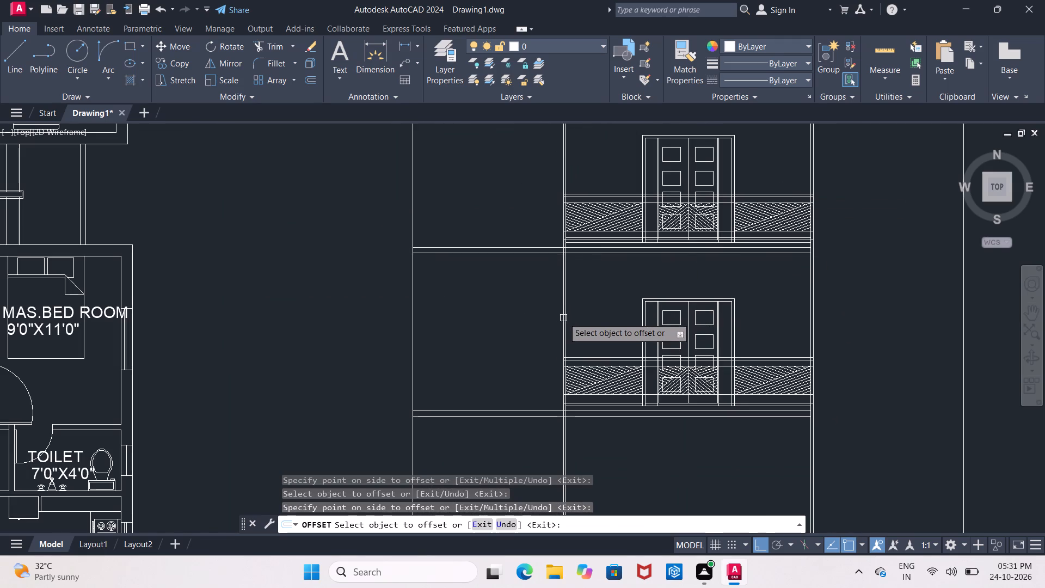
scroll(564, 316, up, 2)
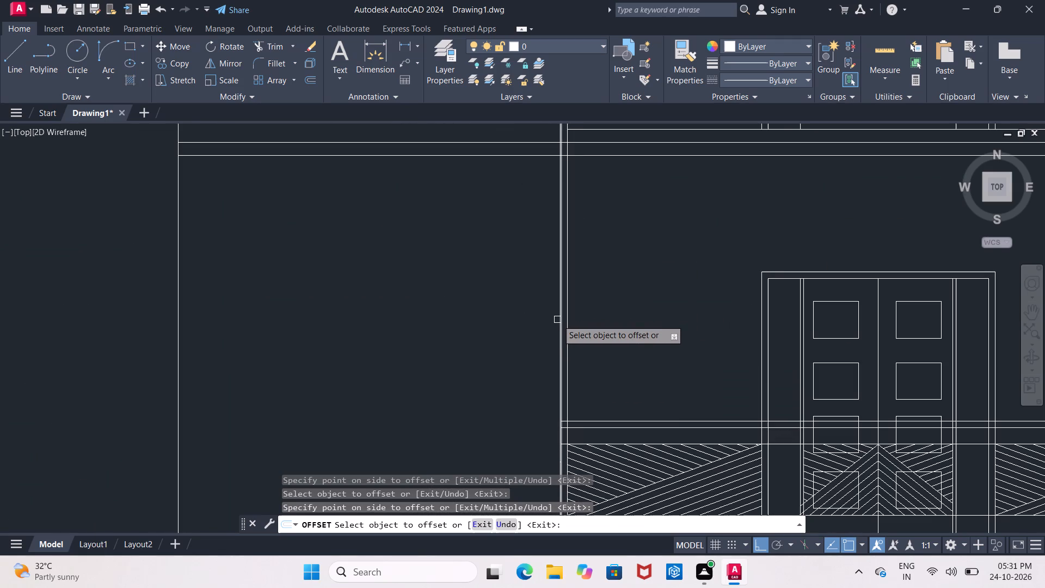
key(Escape)
Trim both new offset lines above the upper railing and between the two floors' railings, keeping the upper railing's side edges.
key(t)
key(r)
key(space)
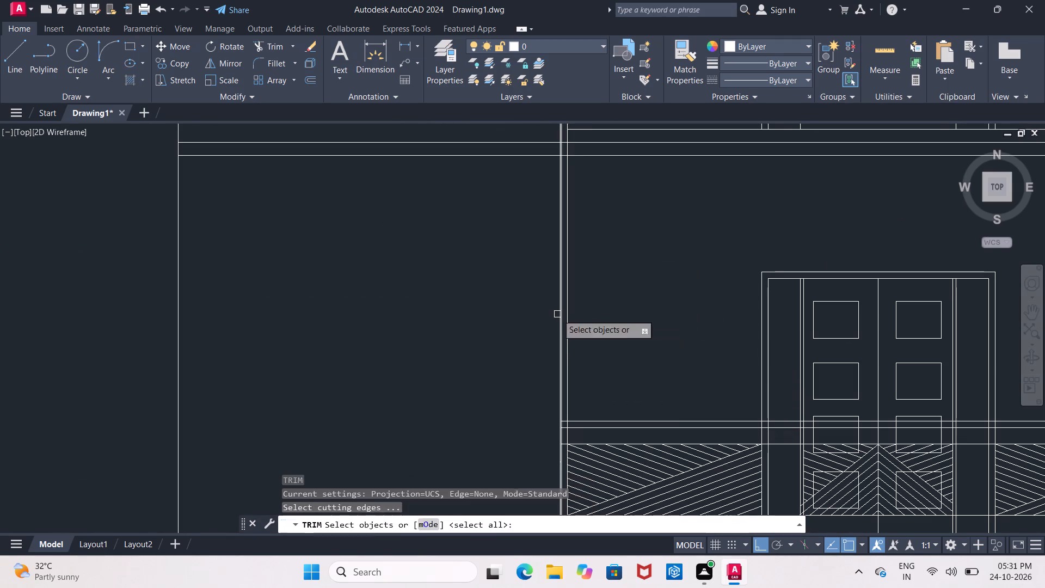
key(space)
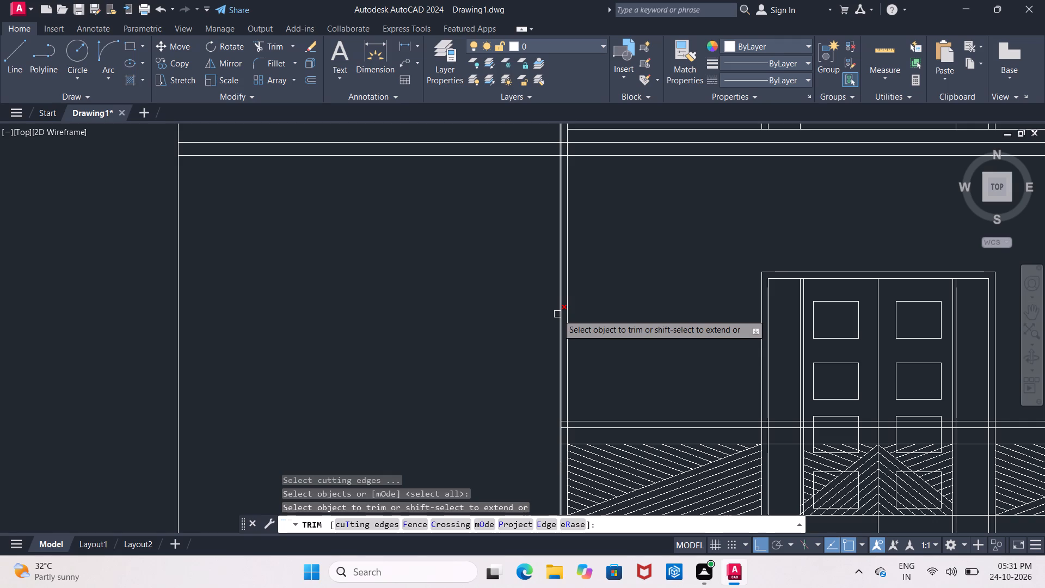
click(560, 358)
middle_drag(564, 293, 523, 425)
scroll(546, 391, down, 3)
middle_drag(560, 382, 555, 413)
scroll(557, 318, up, 2)
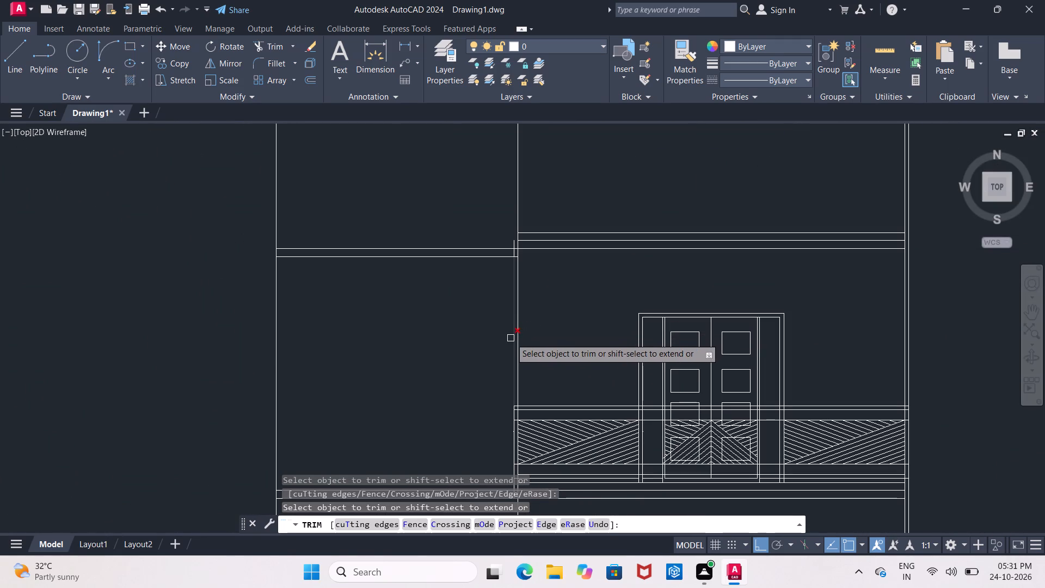
click(511, 338)
middle_drag(640, 320, 493, 304)
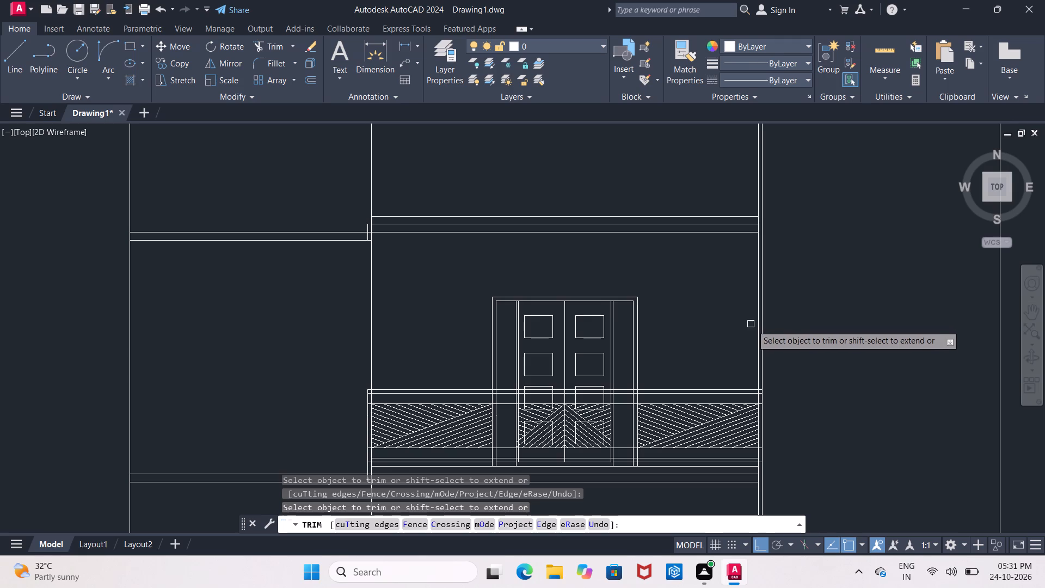
click(762, 347)
scroll(780, 371, down, 1)
middle_drag(782, 252, 780, 224)
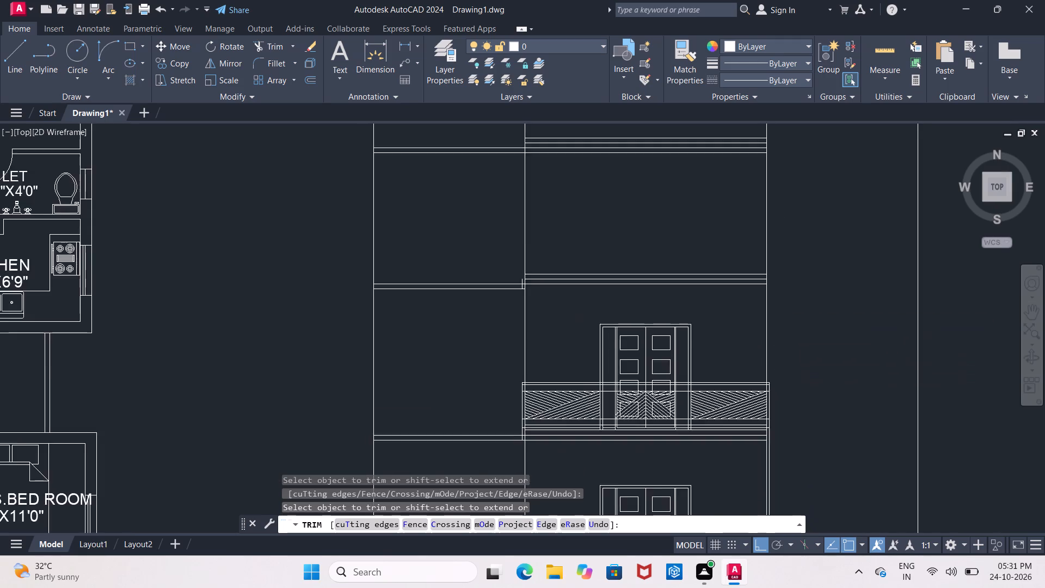
middle_drag(780, 224, 779, 173)
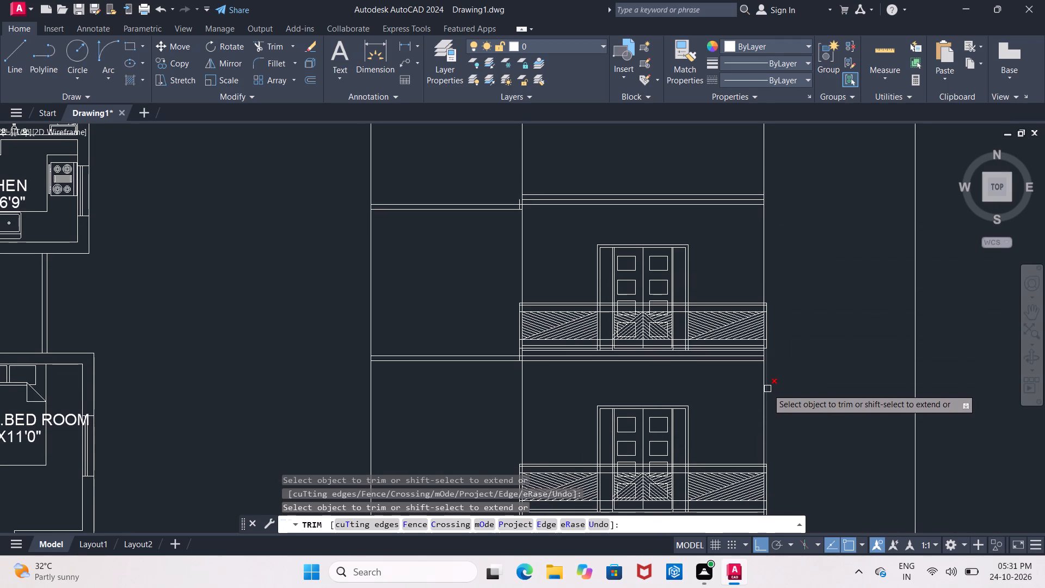
click(772, 386)
scroll(768, 386, up, 1)
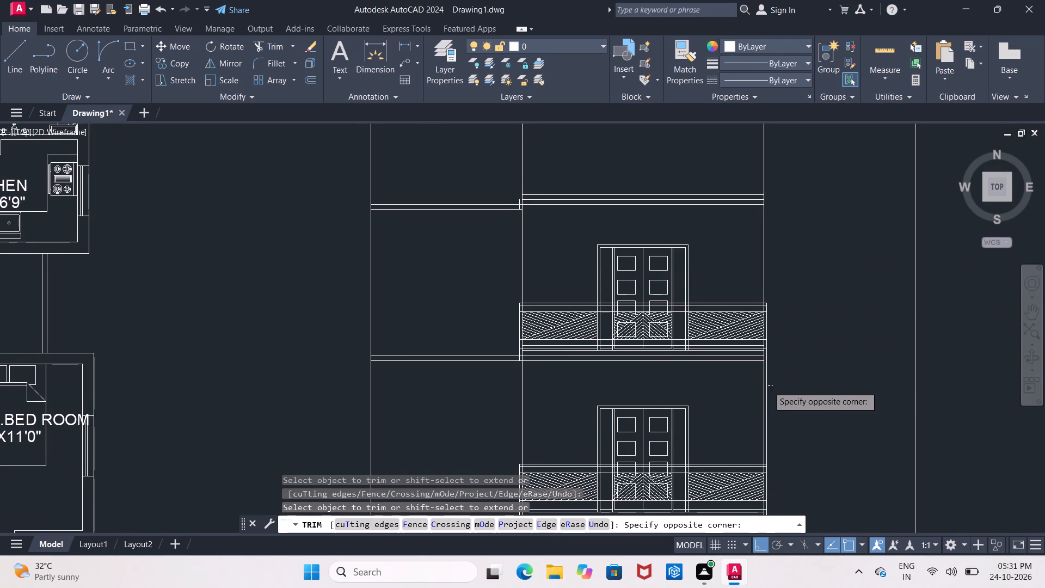
scroll(768, 386, up, 2)
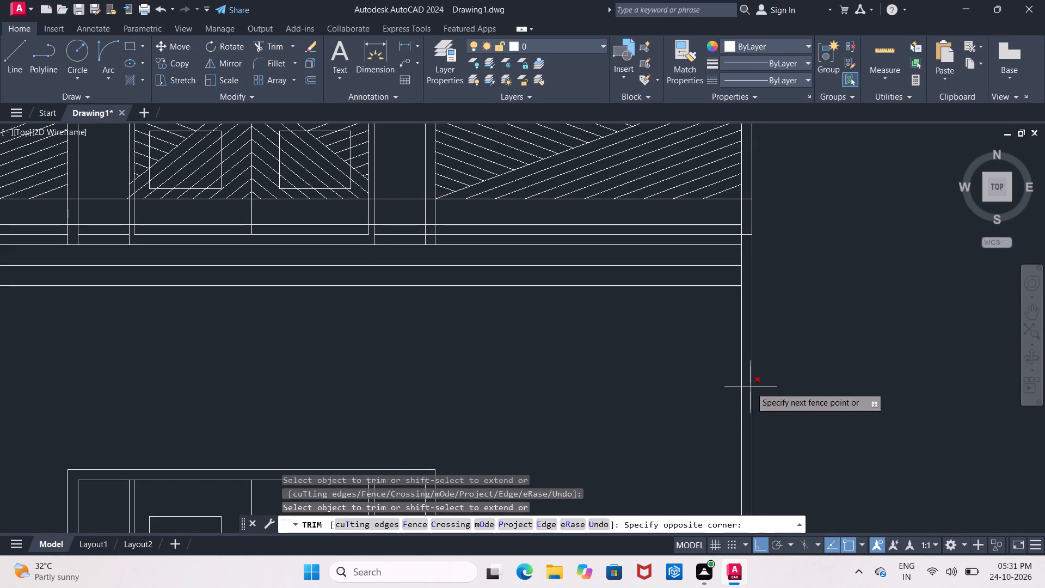
click(751, 387)
middle_drag(776, 334, 956, 331)
scroll(740, 345, down, 1)
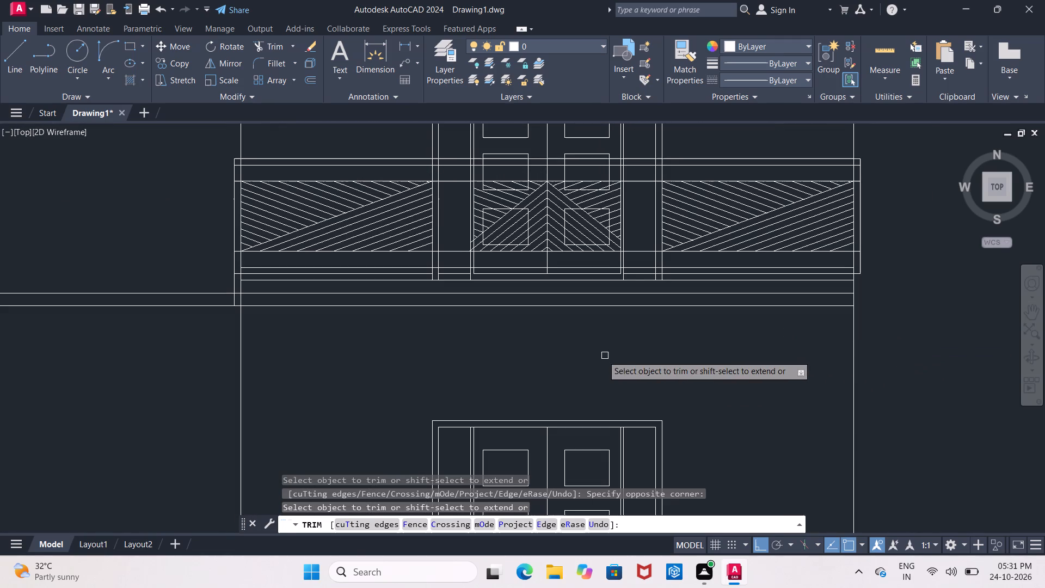
middle_drag(603, 356, 648, 398)
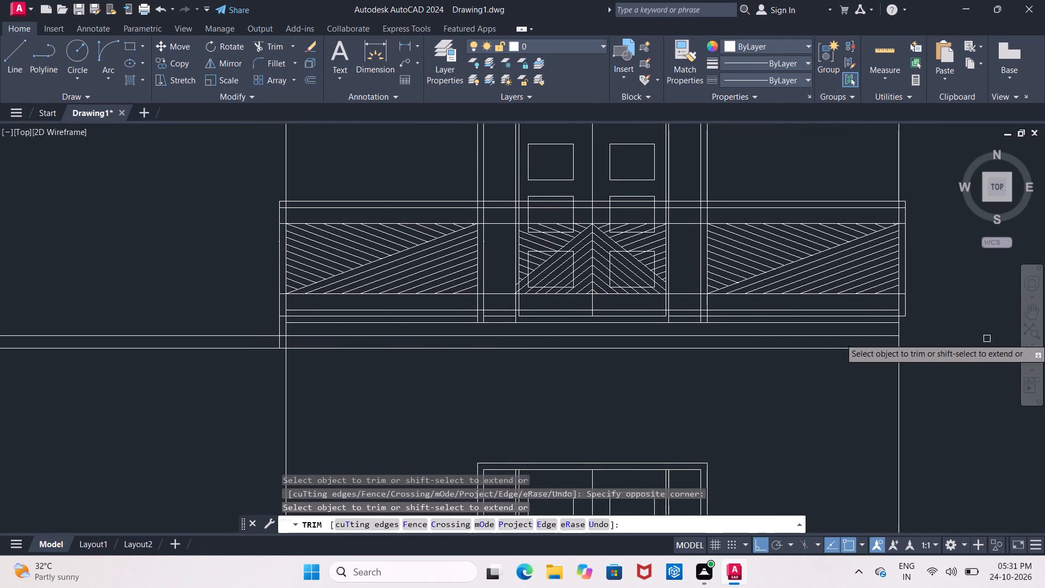
middle_drag(943, 342, 808, 347)
key(Escape)
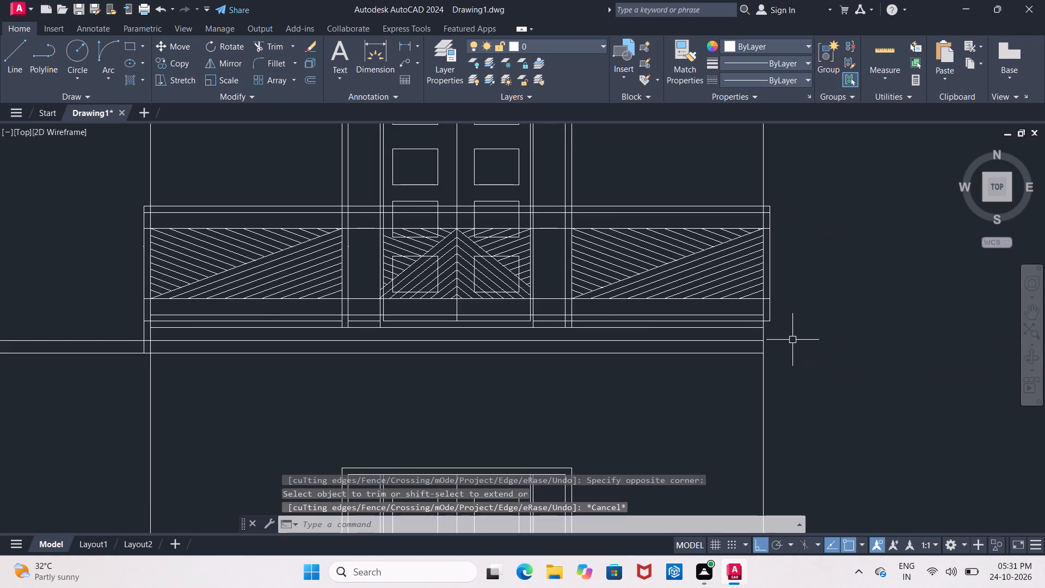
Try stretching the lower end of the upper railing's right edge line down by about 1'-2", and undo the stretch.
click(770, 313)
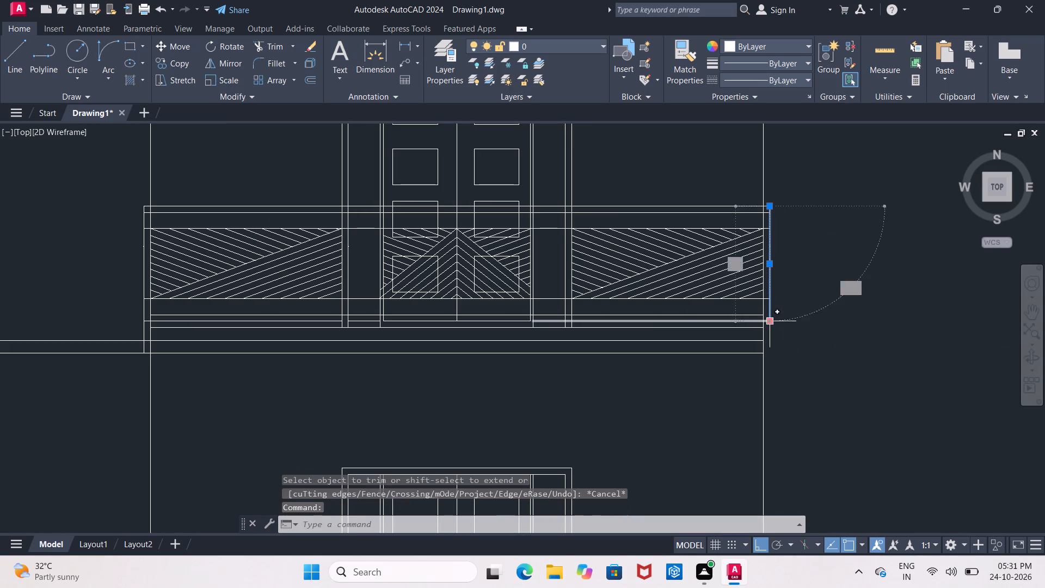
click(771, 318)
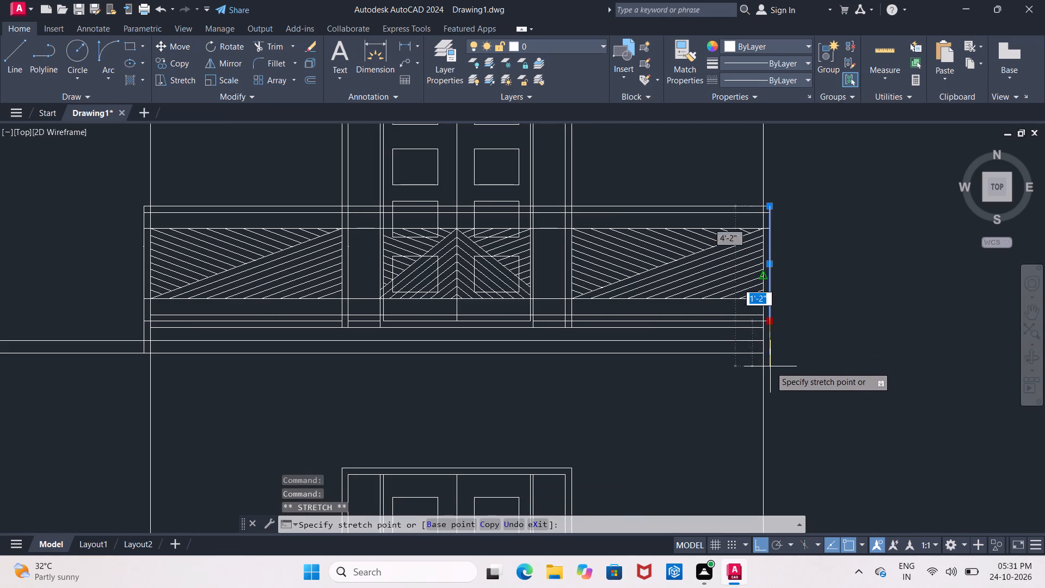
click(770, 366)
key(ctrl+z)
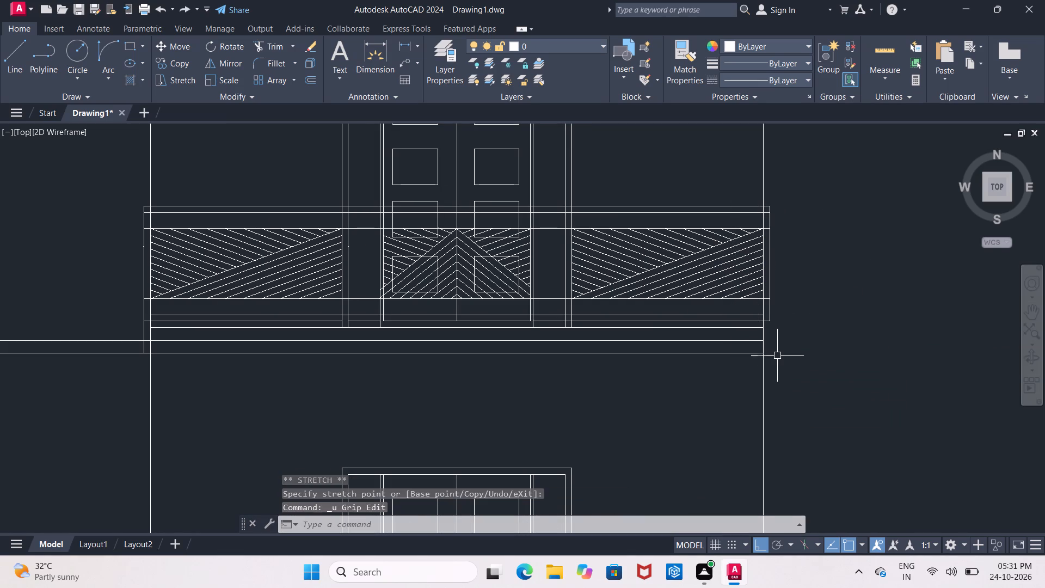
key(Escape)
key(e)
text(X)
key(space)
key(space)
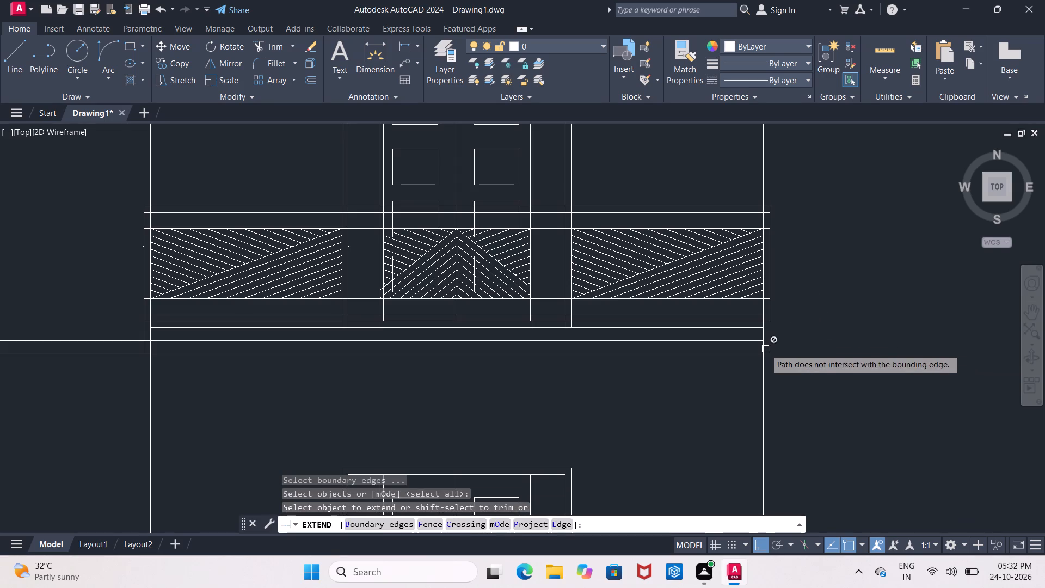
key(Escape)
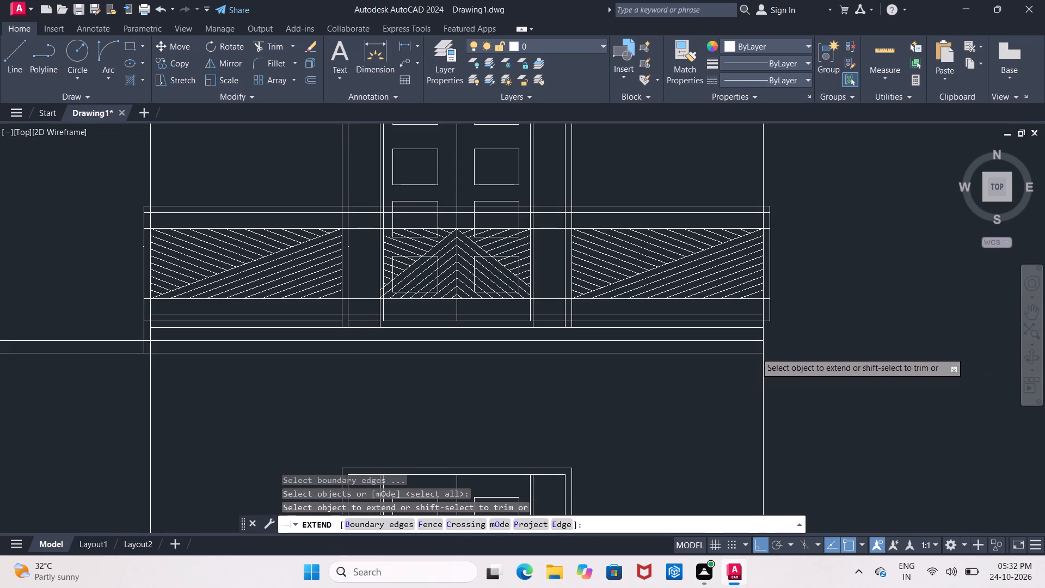
Stretch the right end of the slab's bottom line under the upper railing horizontally outward, past the right wall line.
click(755, 352)
click(765, 355)
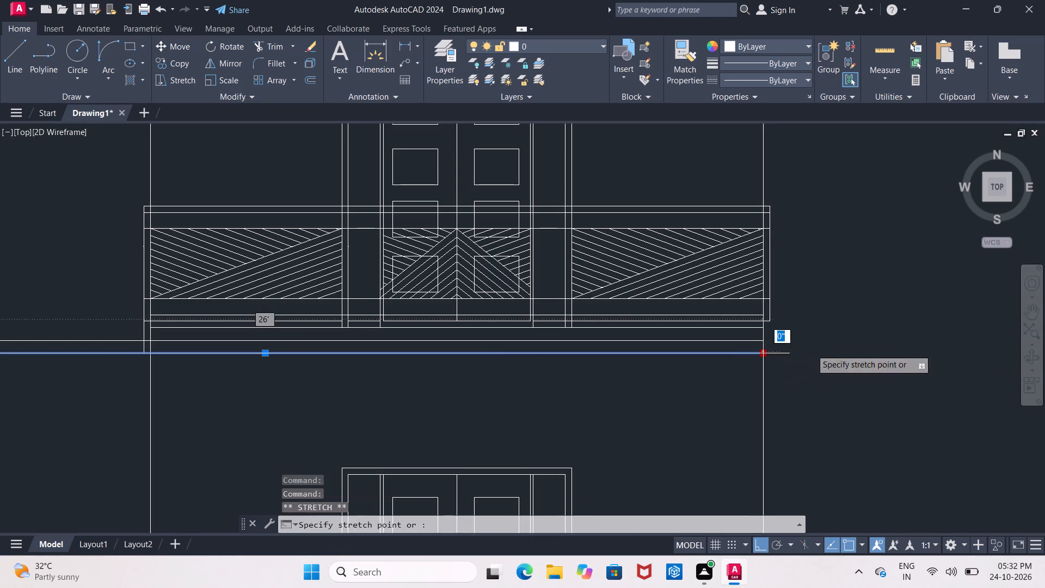
click(819, 348)
key(Escape)
key(Escape)
Extend the upper railing's right edge line down to the slab's bottom line, and the slab line above it out to that edge.
text(EX)
key(space)
key(space)
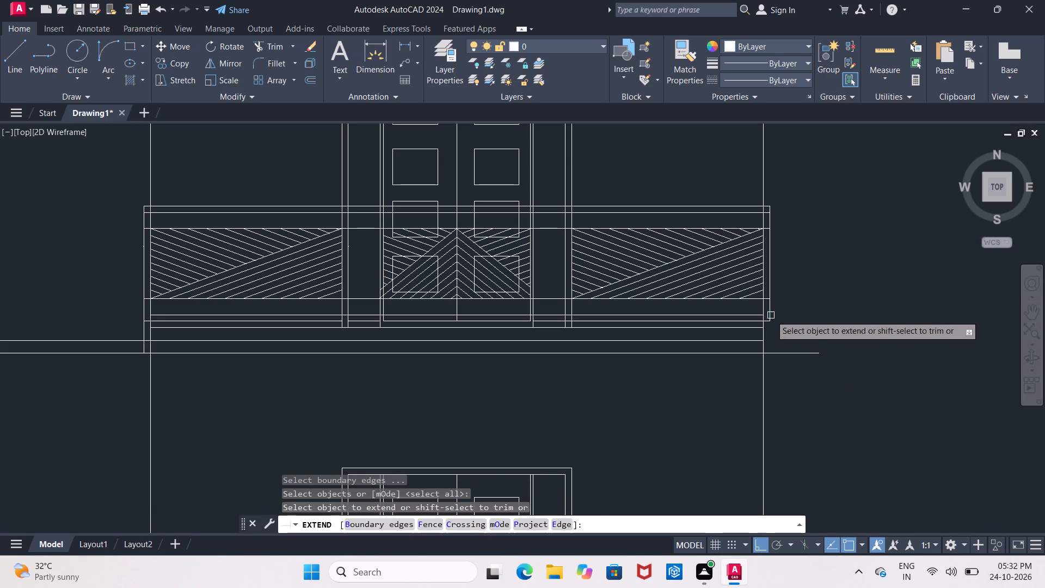
click(771, 315)
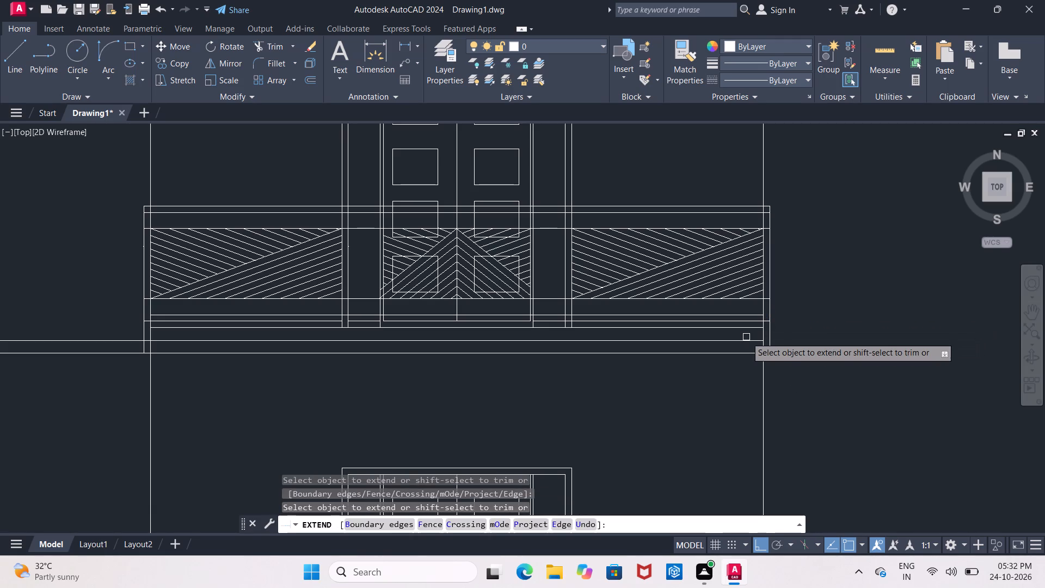
click(747, 340)
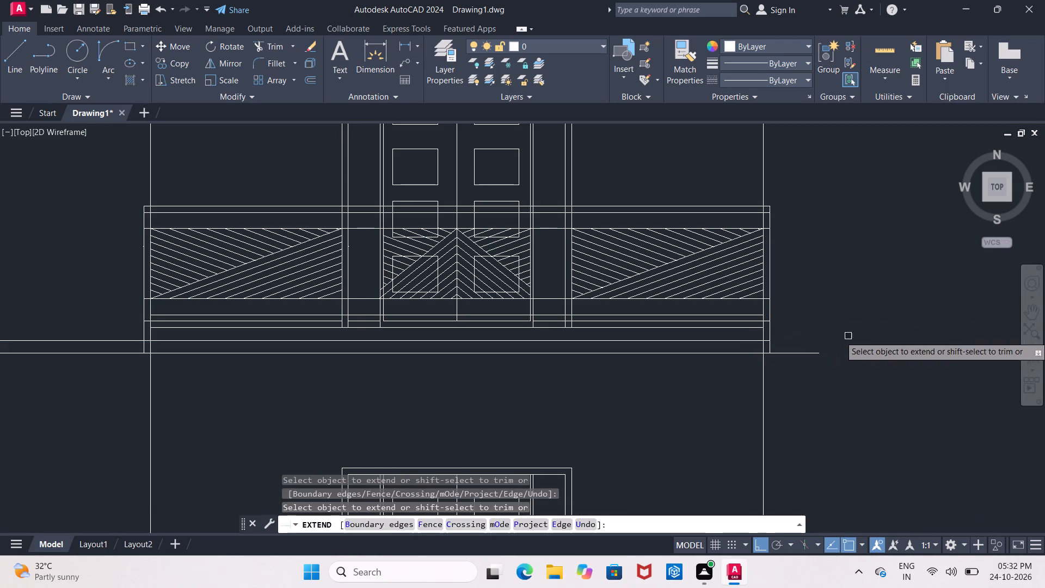
key(Escape)
Trim the slab bottom line's excess beyond the upper railing's right edge line.
text(TR)
key(space)
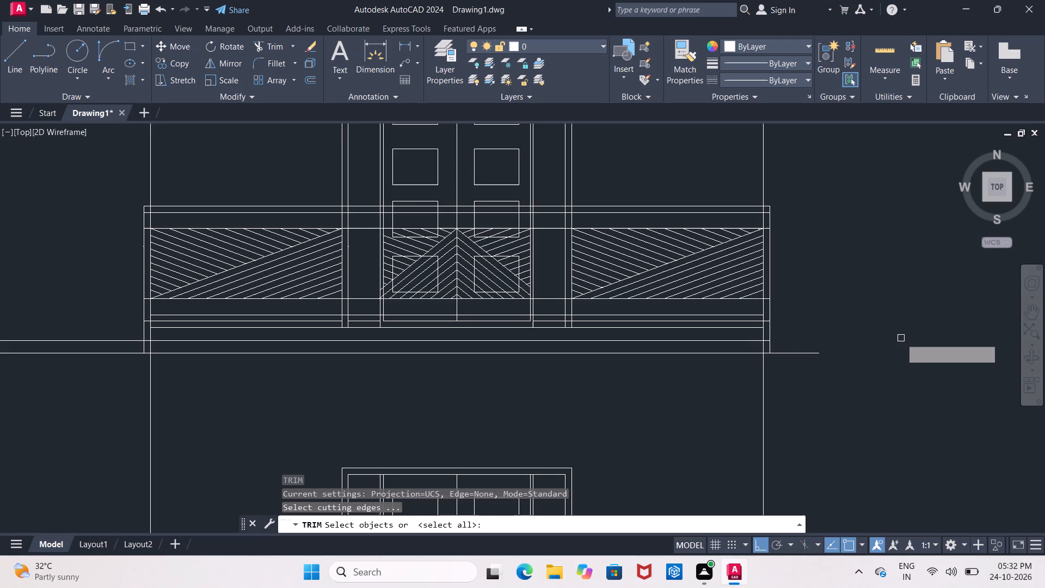
key(space)
click(809, 352)
scroll(829, 344, down, 1)
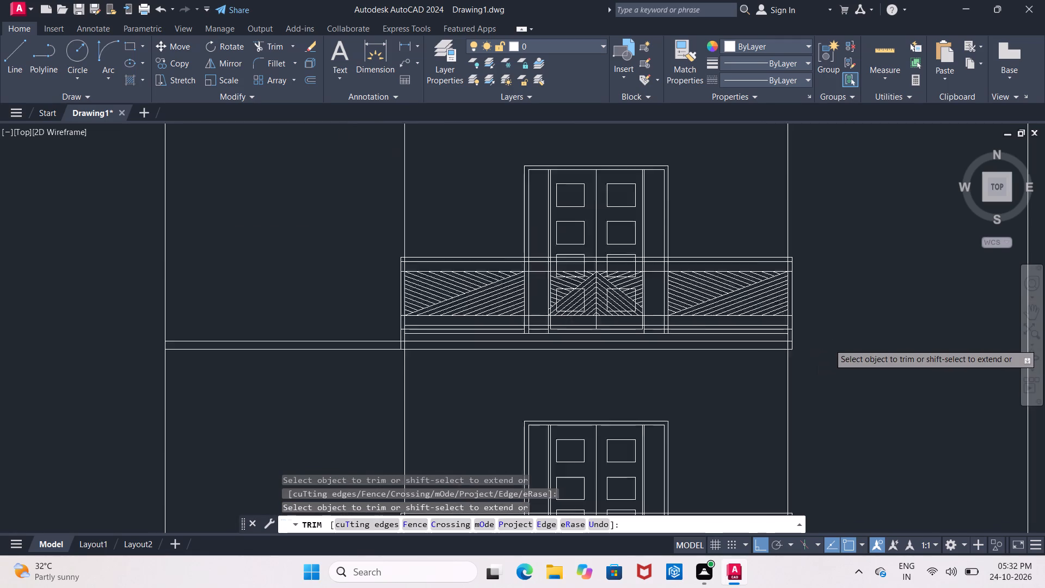
scroll(829, 344, down, 1)
middle_drag(836, 334, 757, 403)
scroll(780, 363, down, 1)
middle_drag(780, 363, 779, 327)
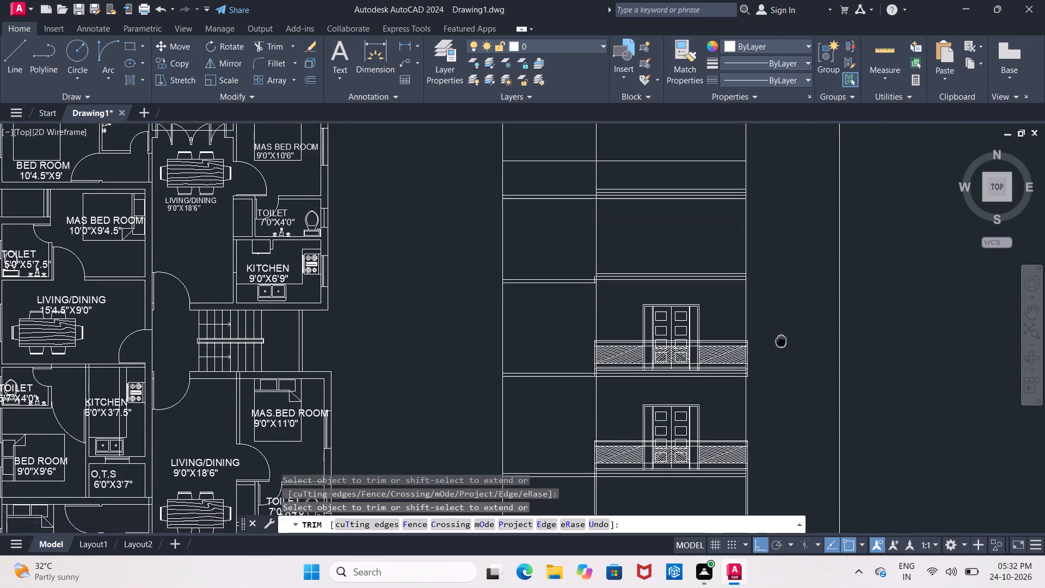
middle_drag(779, 327, 778, 327)
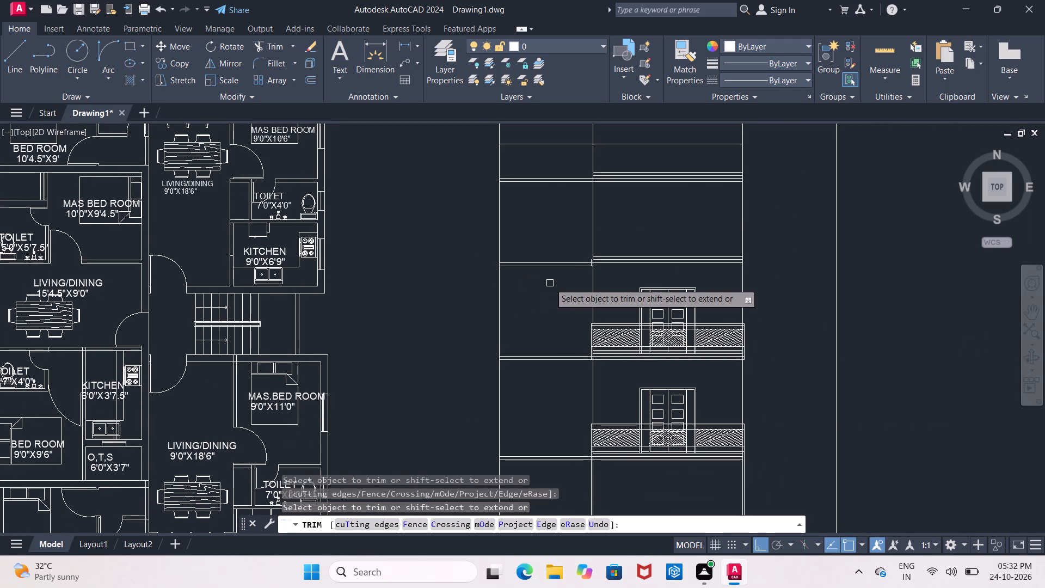
key(Escape)
key(Escape)
Copy the upper door and patterned railing assembly straight up one more floor, using its bottom-right corner on the right wall line as base point.
scroll(550, 284, down, 1)
middle_click(550, 284)
scroll(561, 284, up, 1)
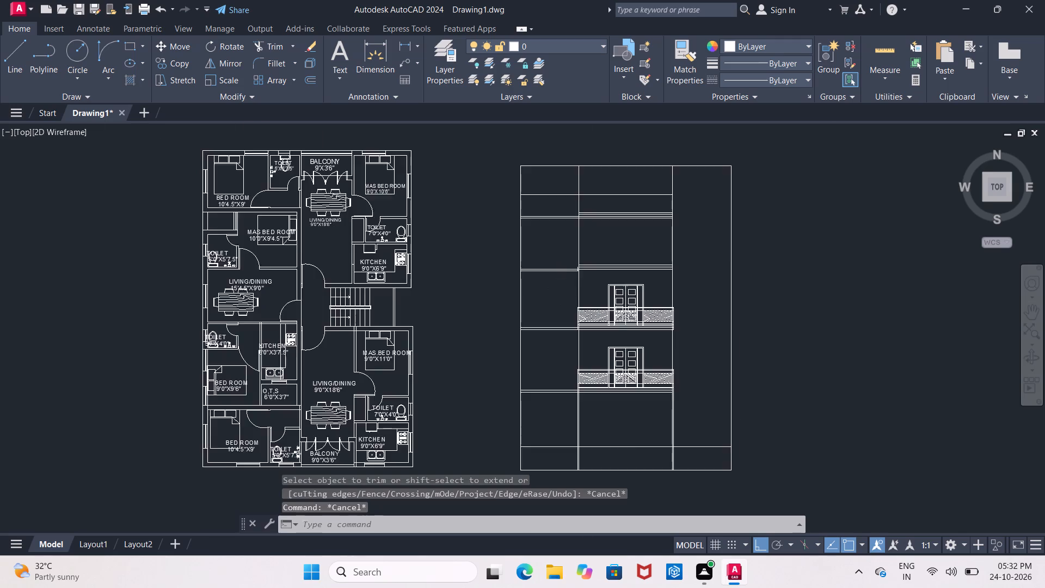
scroll(561, 284, up, 1)
click(577, 265)
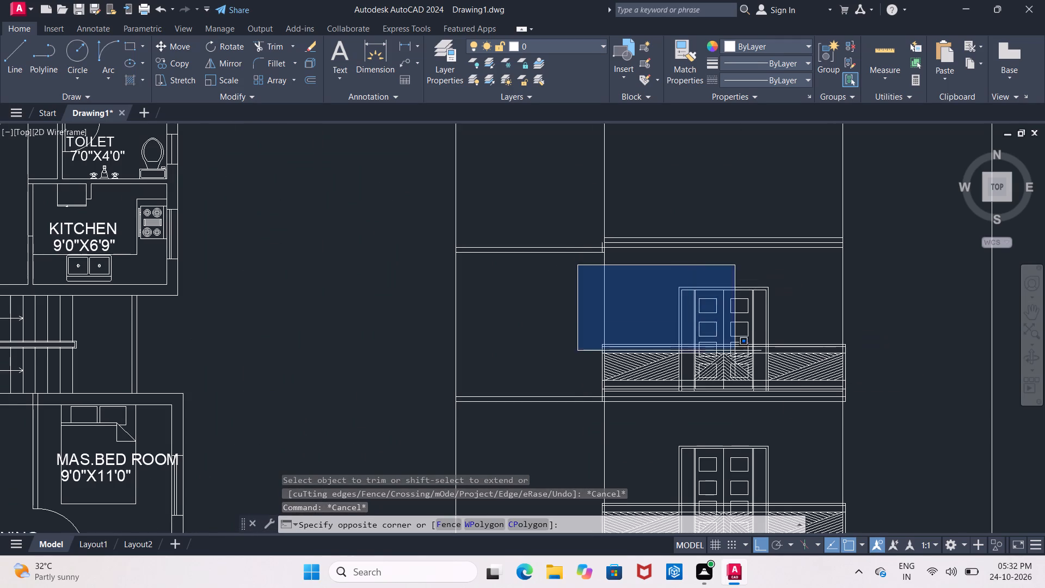
click(890, 419)
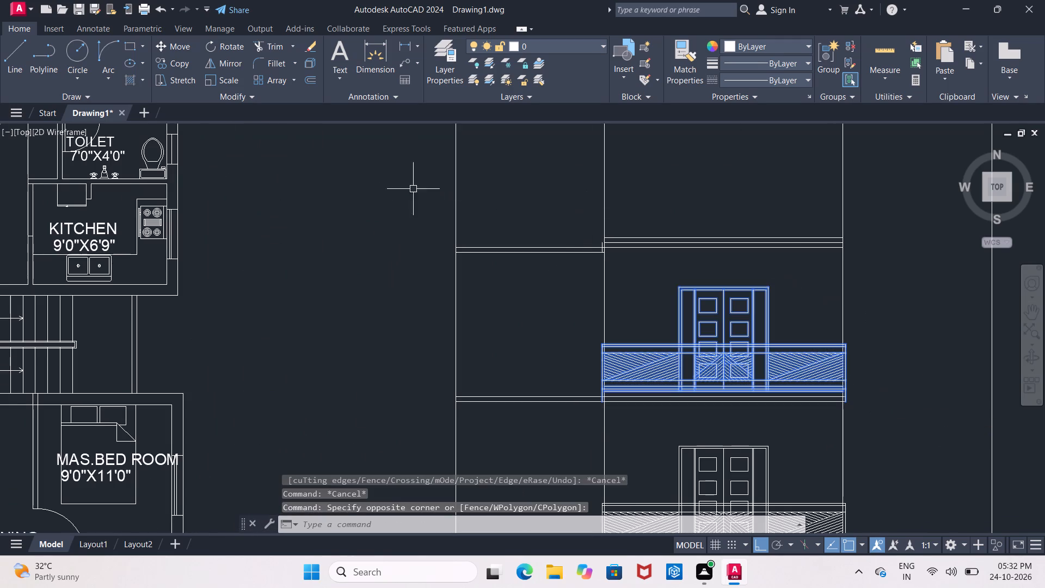
click(176, 60)
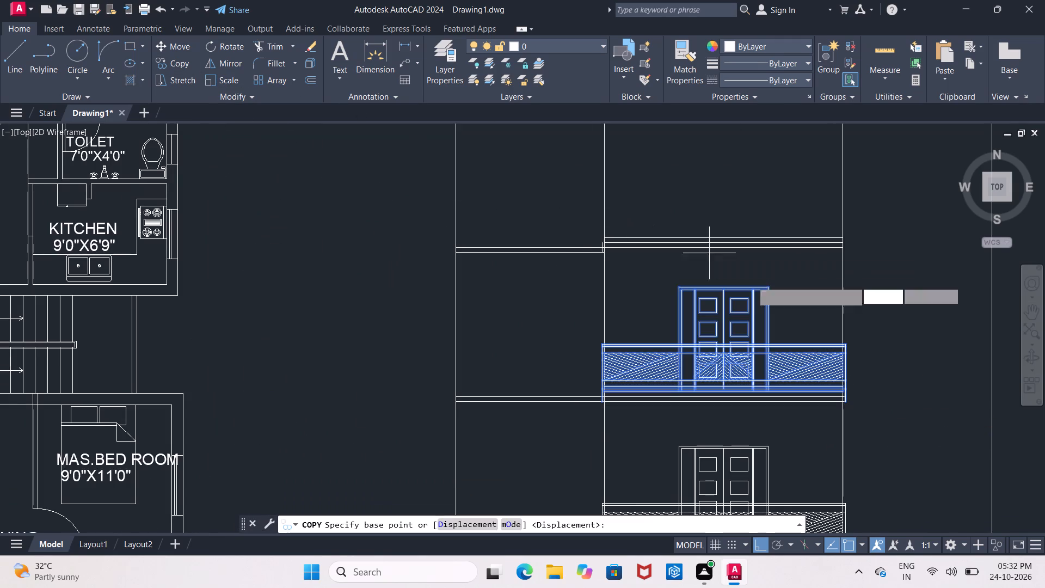
scroll(914, 439, up, 3)
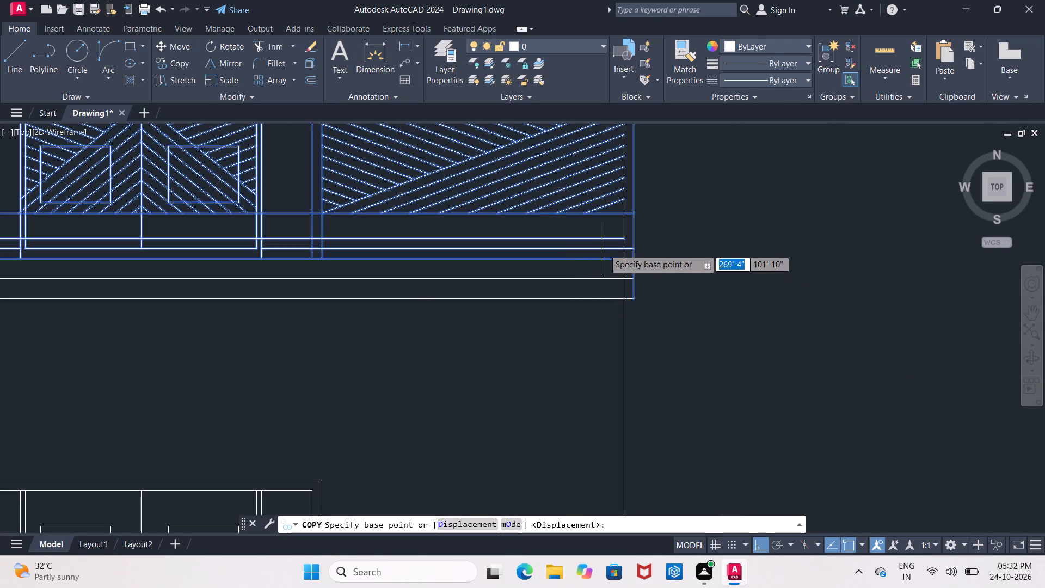
middle_drag(614, 253, 822, 284)
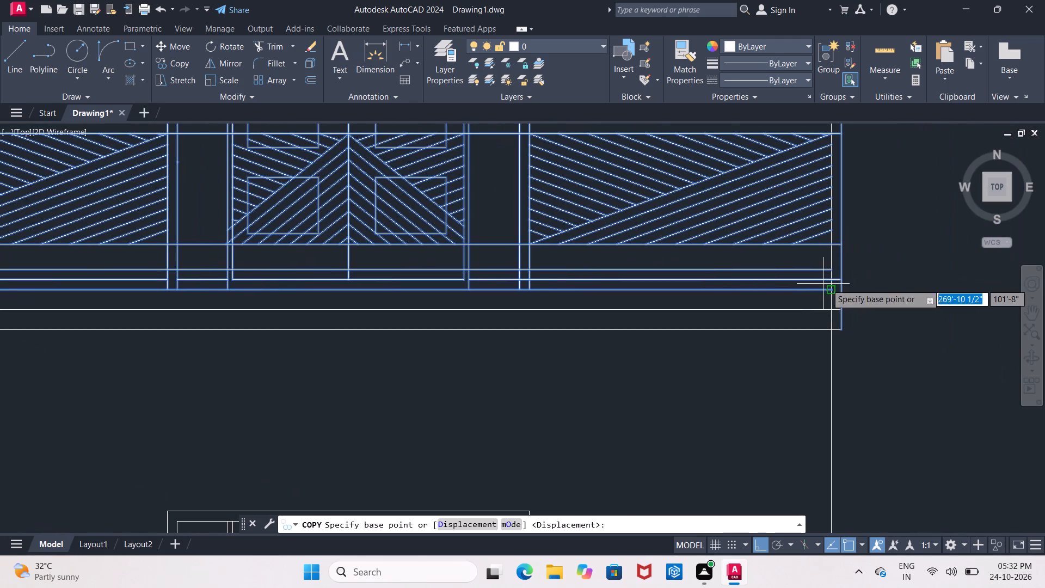
click(834, 292)
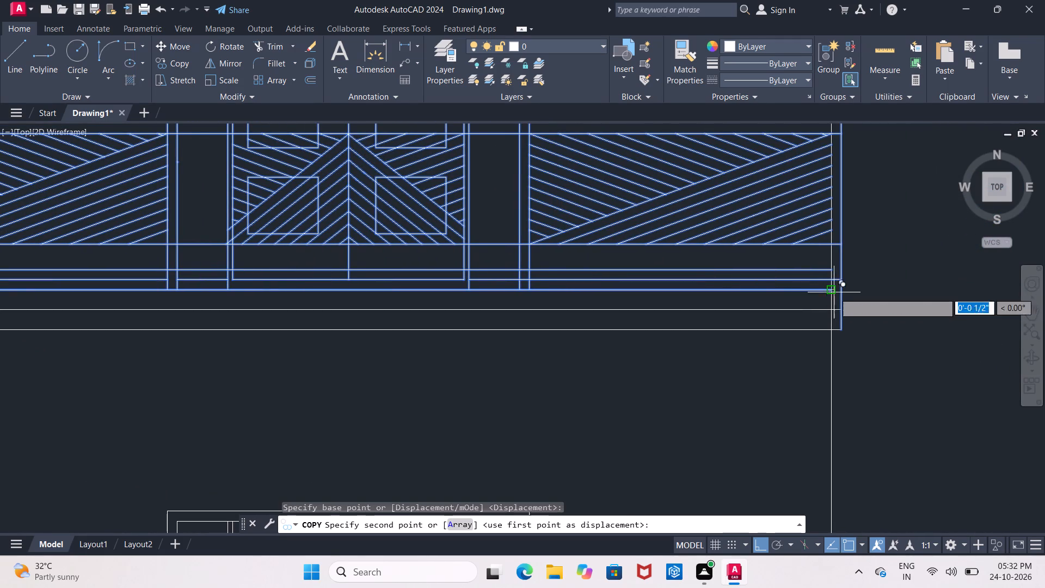
middle_drag(833, 223, 861, 503)
middle_drag(849, 298, 865, 504)
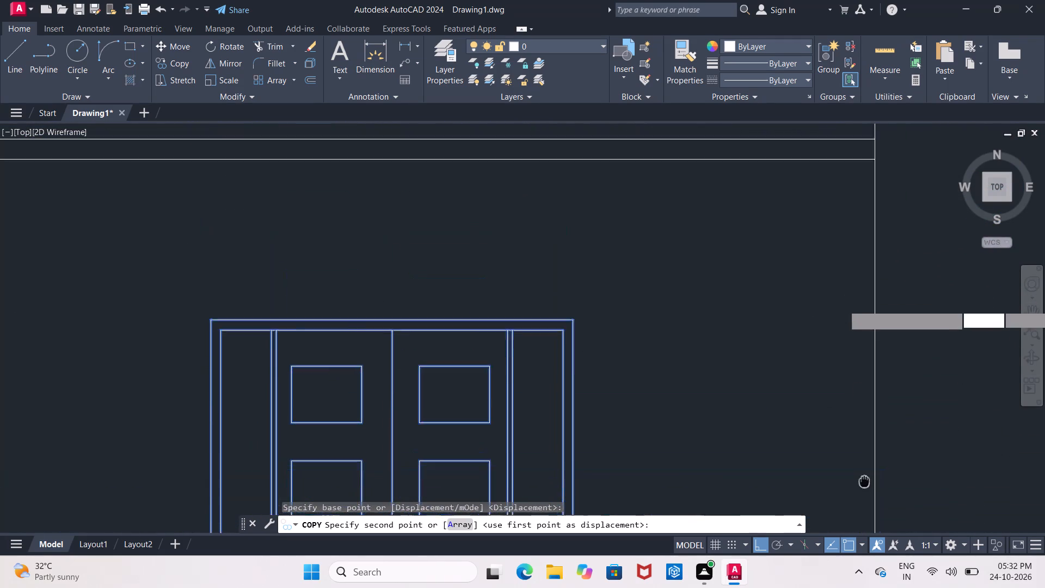
middle_drag(865, 504, 868, 541)
middle_drag(871, 383, 872, 576)
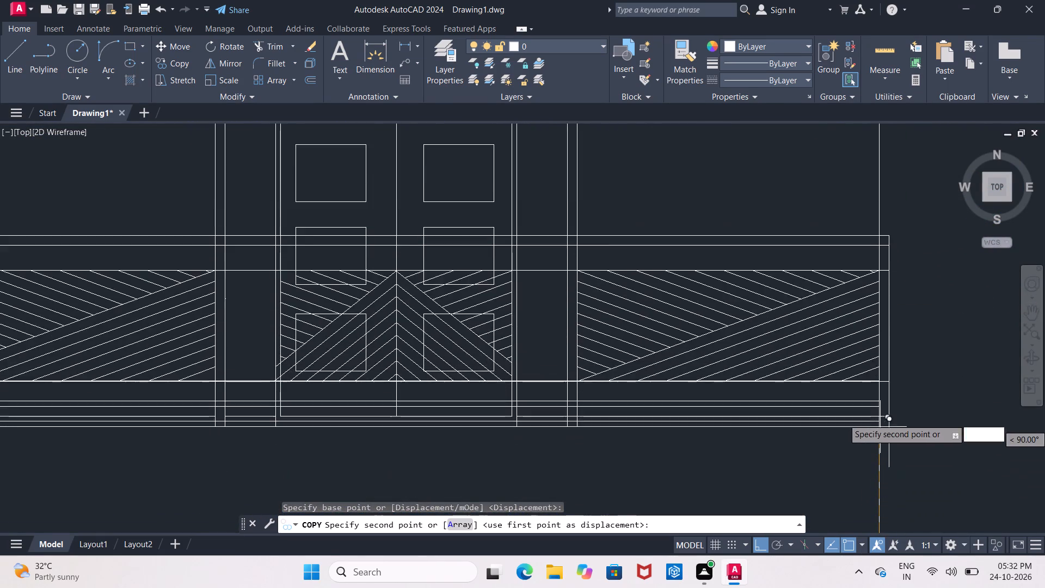
click(884, 379)
scroll(884, 379, down, 2)
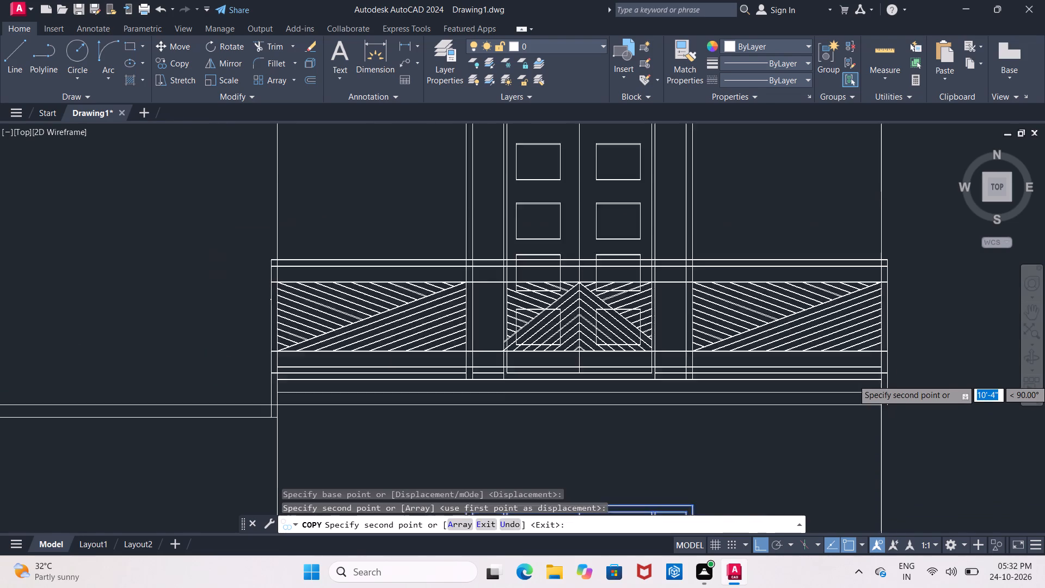
scroll(884, 379, down, 1)
middle_drag(876, 334, 864, 364)
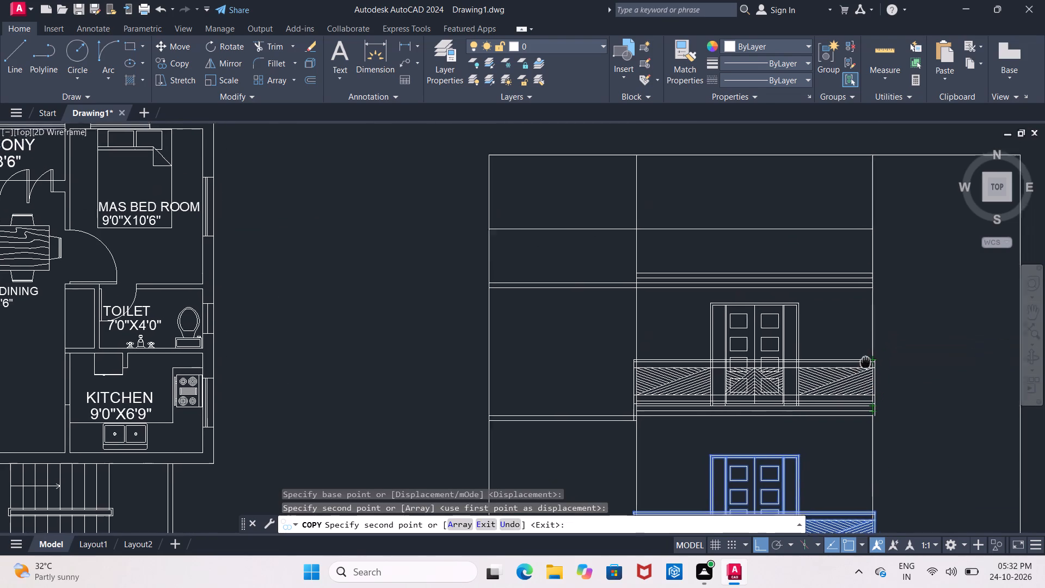
middle_drag(864, 364, 859, 375)
key(Escape)
Extend the slab's bottom line under the new top railing out to the railing's right edge line.
scroll(859, 375, down, 2)
scroll(859, 375, up, 1)
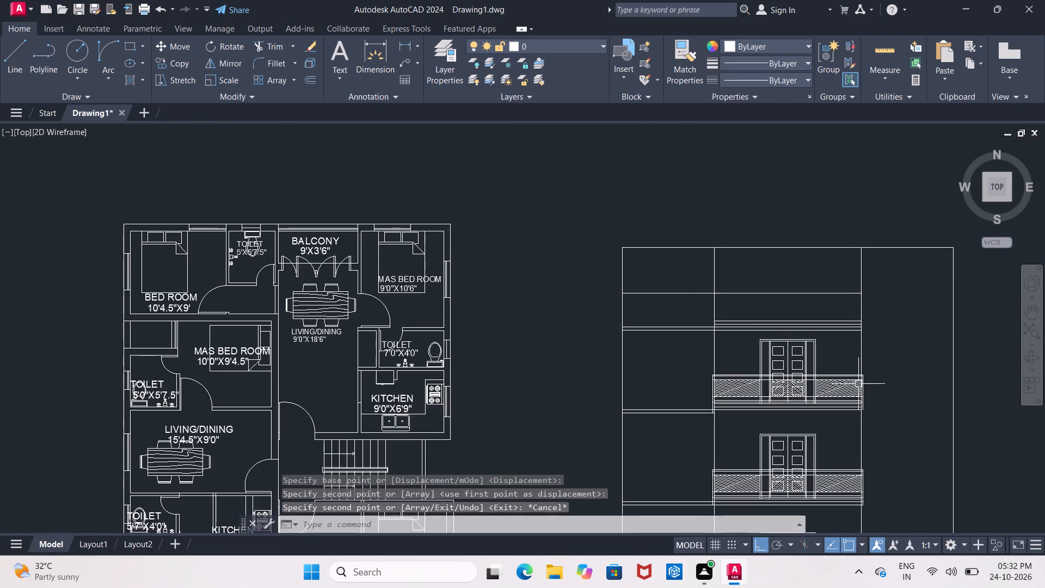
scroll(884, 430, up, 4)
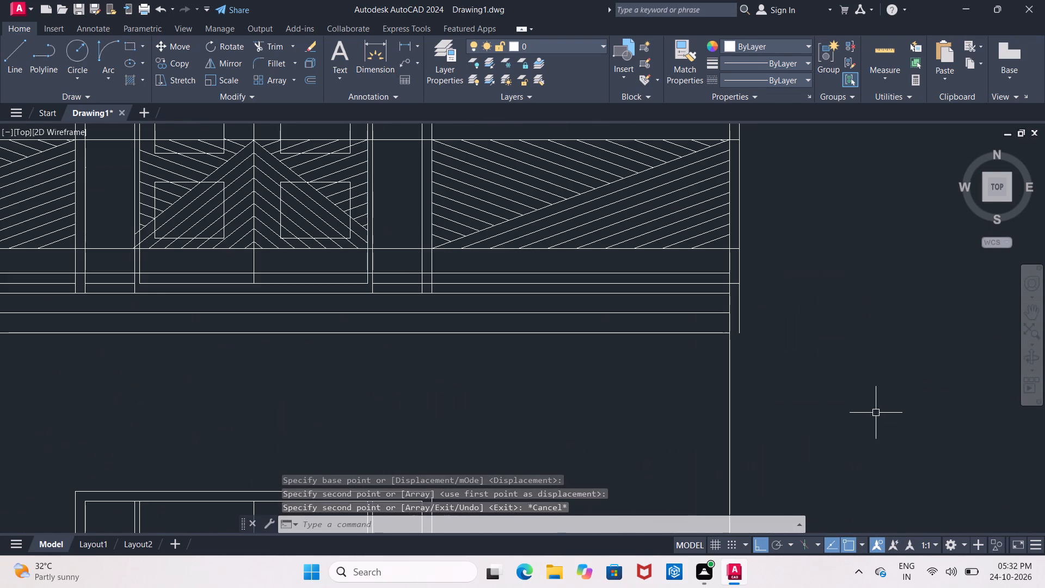
text(EX)
key(space)
key(space)
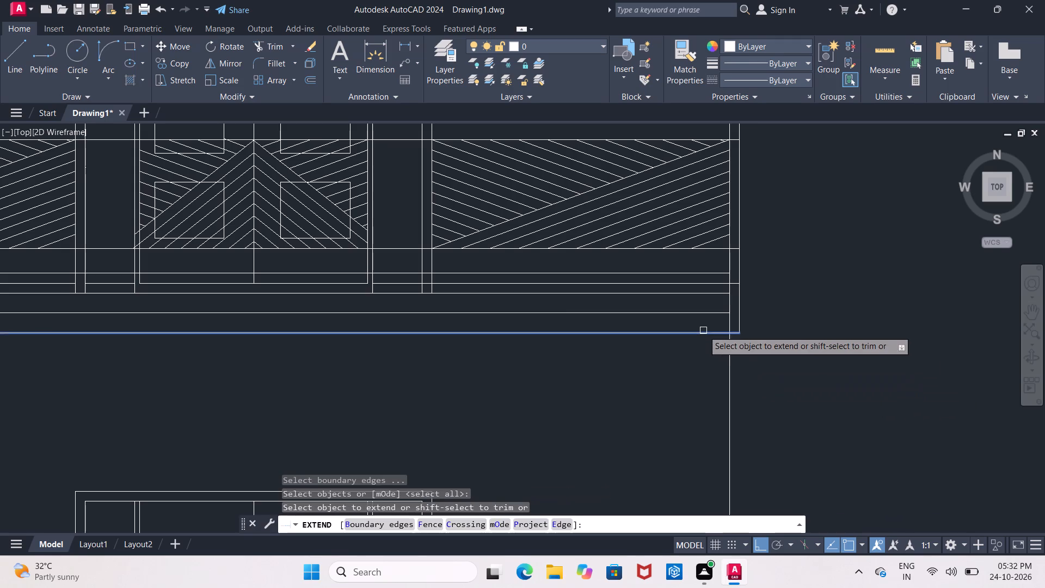
click(703, 330)
middle_drag(696, 365, 1044, 328)
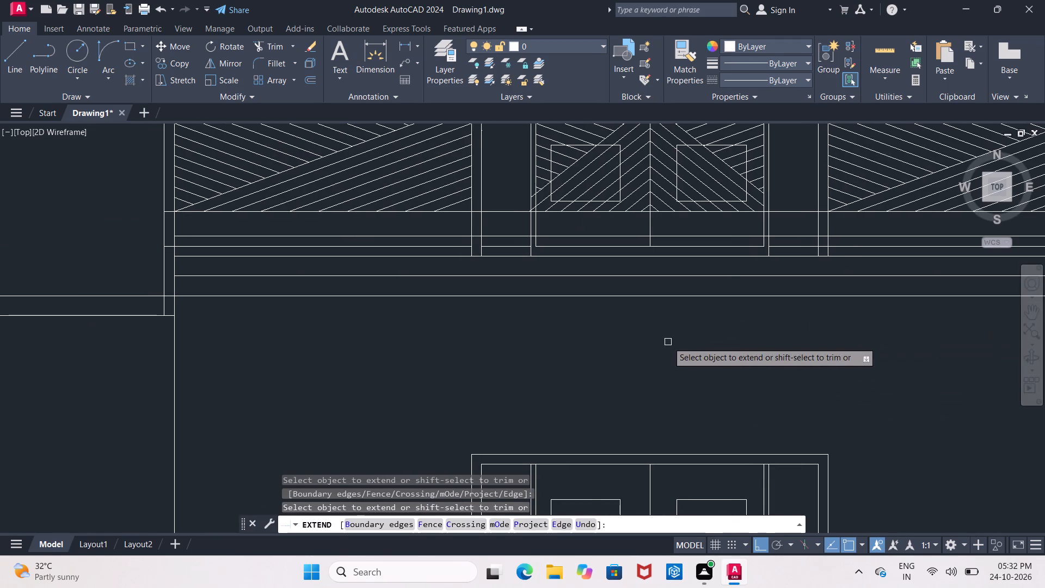
scroll(668, 342, down, 1)
key(grave)
key(Escape)
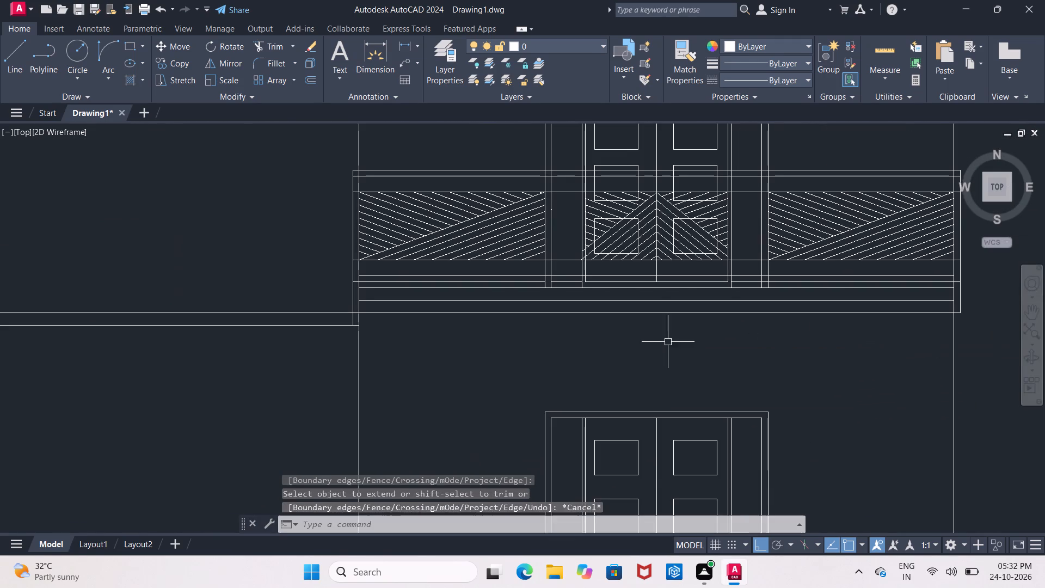
key(Escape)
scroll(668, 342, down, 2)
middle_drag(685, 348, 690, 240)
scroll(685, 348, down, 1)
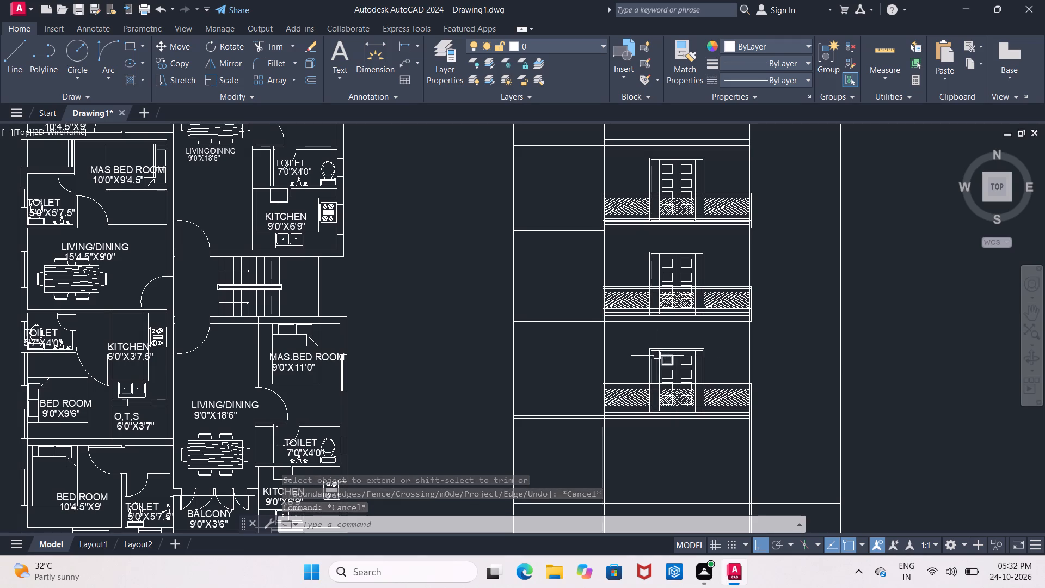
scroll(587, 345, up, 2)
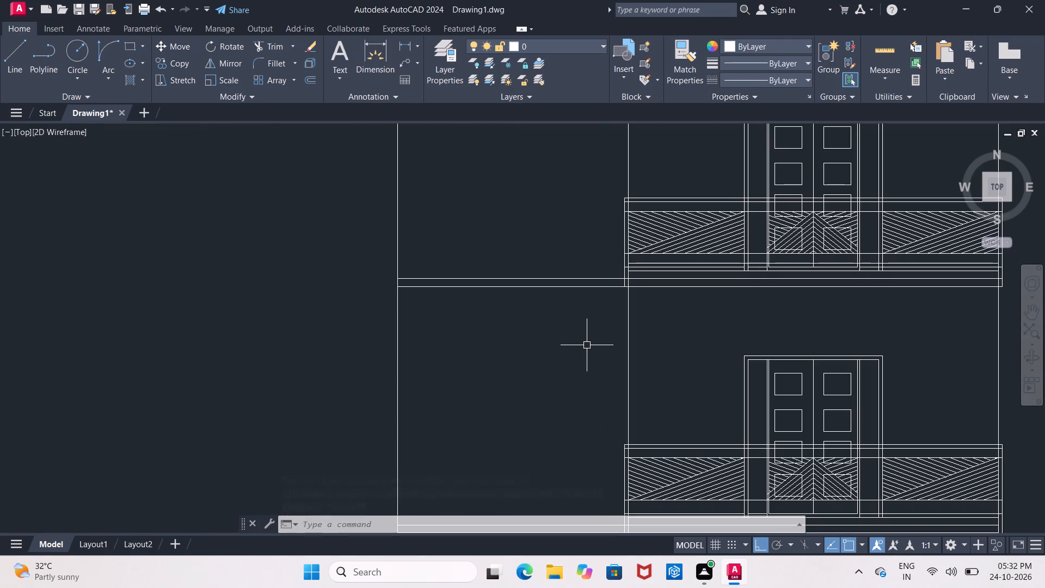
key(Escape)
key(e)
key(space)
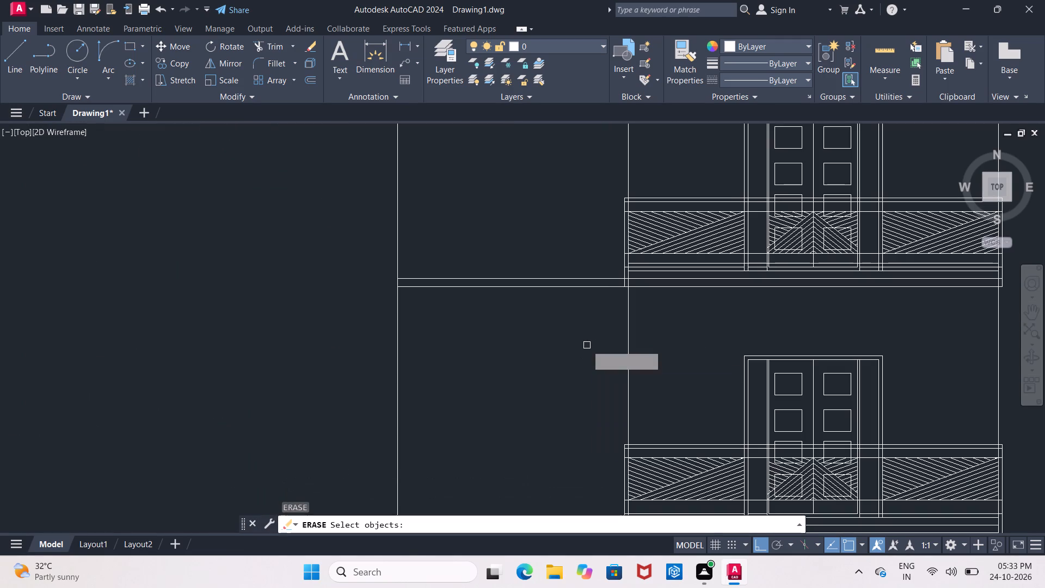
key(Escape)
Extend both top frame lines of the lowest door leftward to the elevation's outer left wall line.
text(EX)
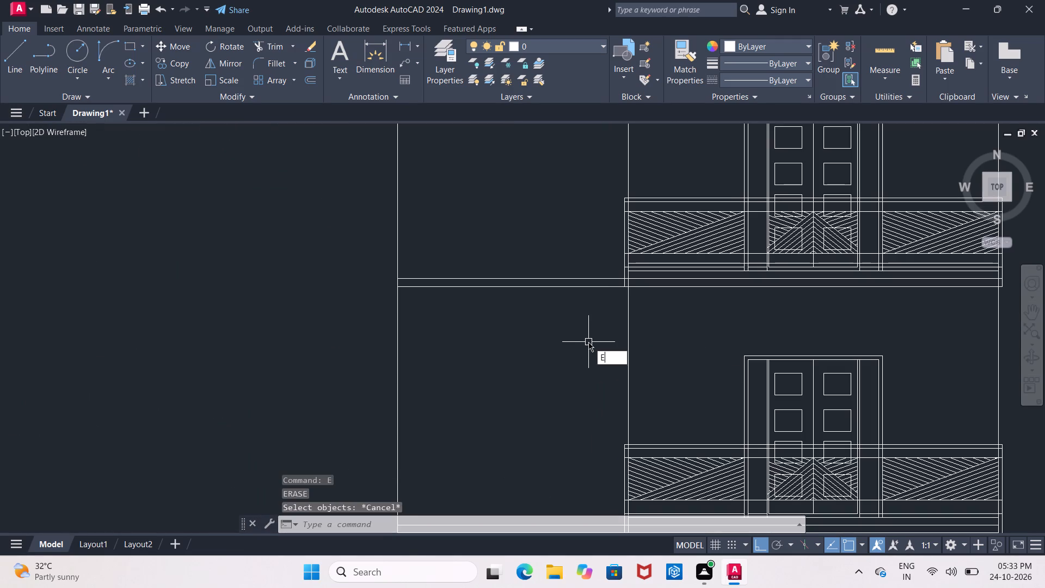
key(space)
key(space)
click(758, 360)
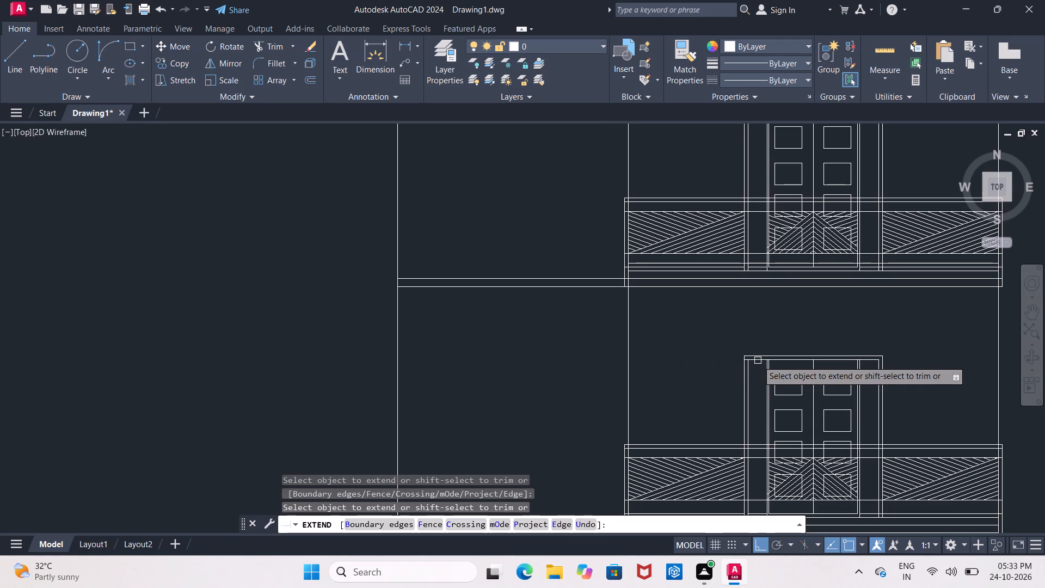
click(758, 360)
click(754, 360)
click(704, 360)
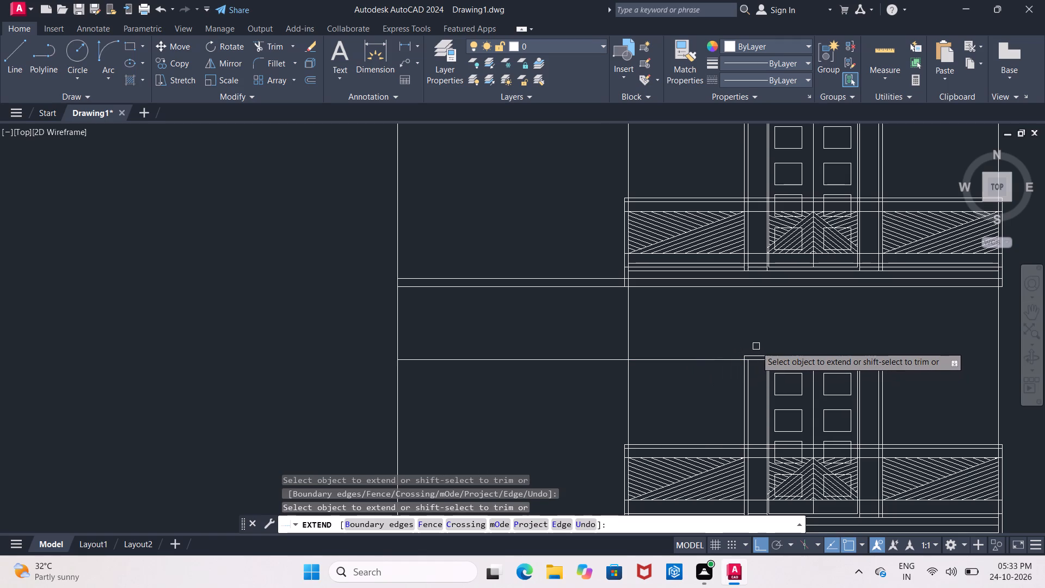
click(763, 354)
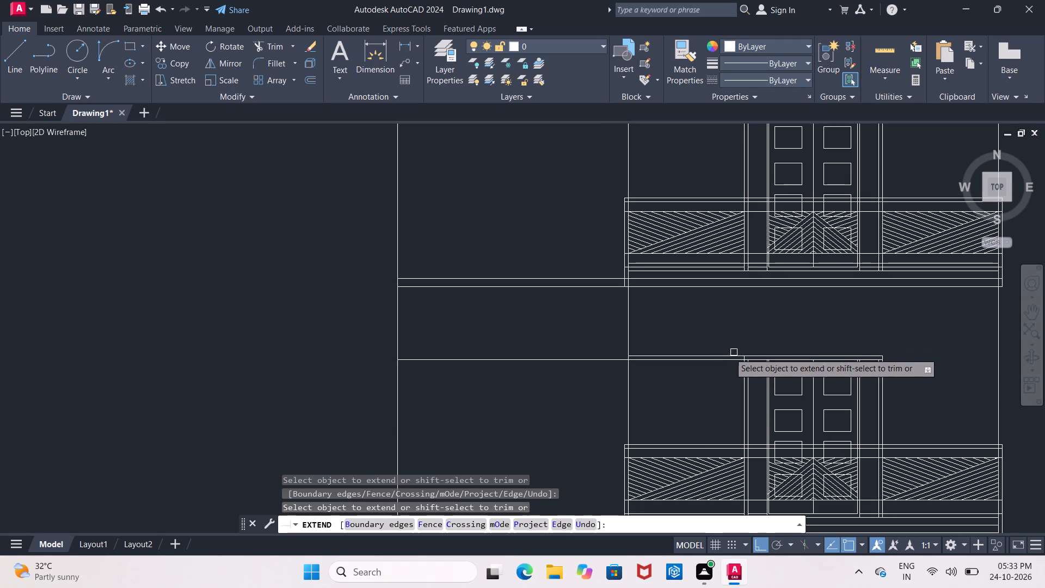
click(683, 354)
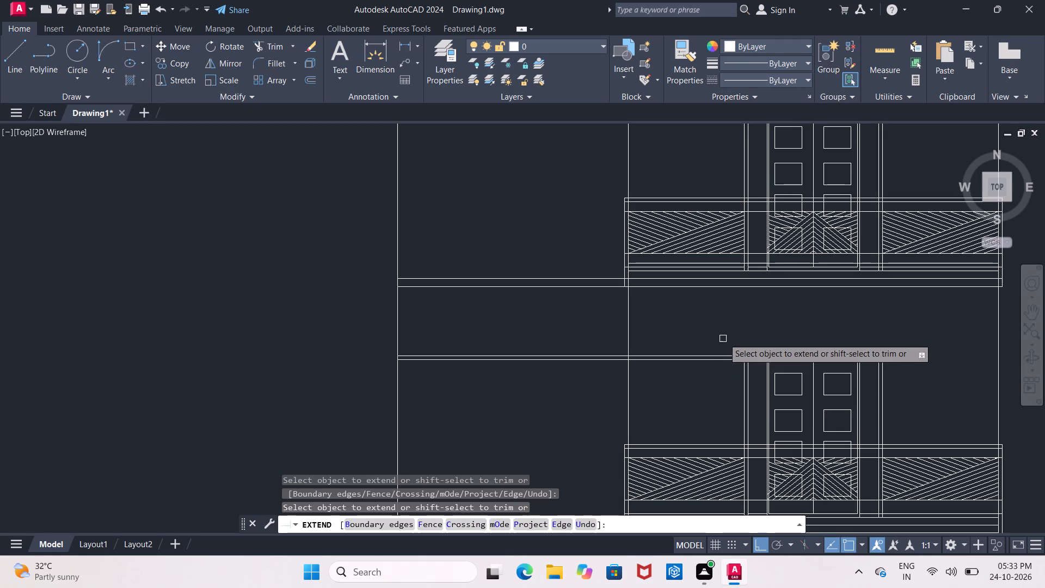
middle_drag(722, 338, 727, 267)
key(Escape)
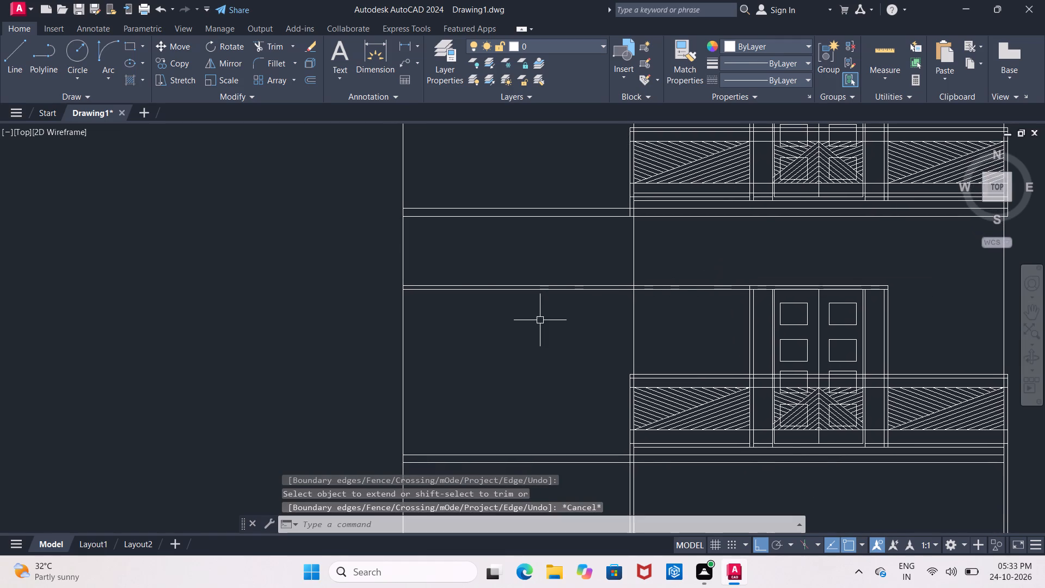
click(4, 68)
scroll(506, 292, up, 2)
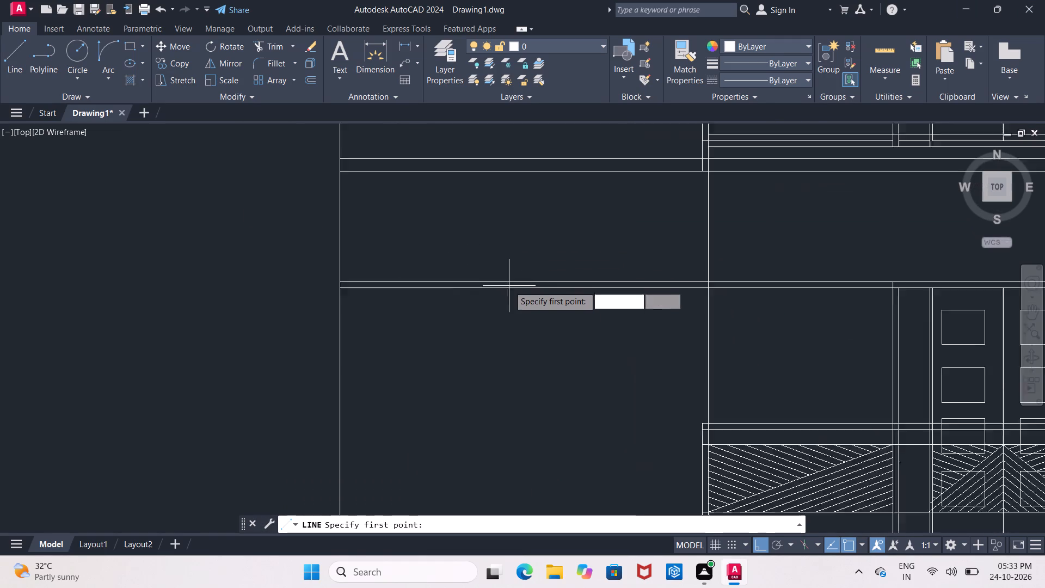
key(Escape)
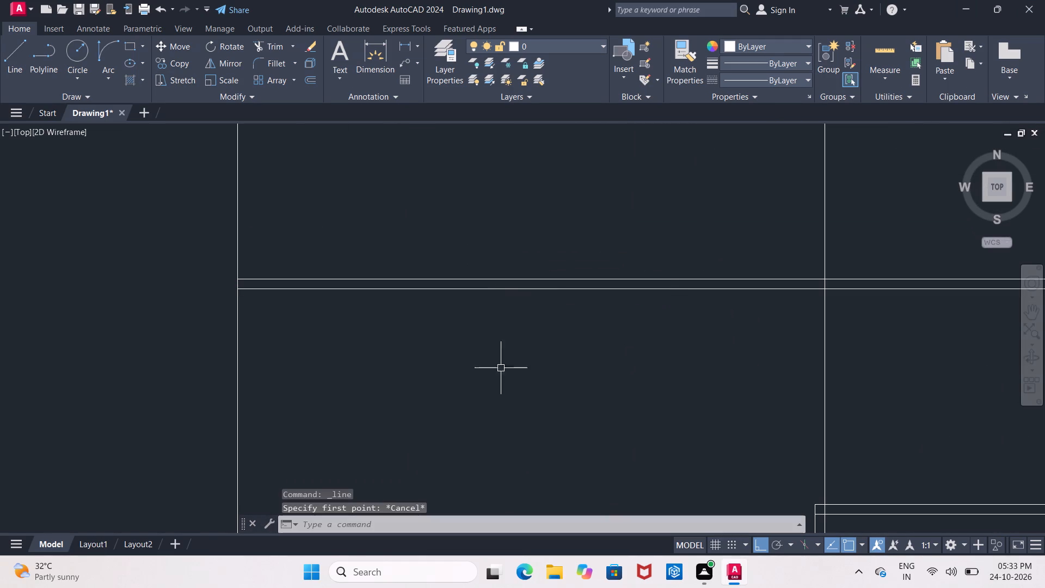
Trim both extended door-head lines between the left bay's right wall line and the lowest door's frame.
text(TR)
key(space)
key(space)
scroll(502, 374, down, 2)
middle_click(502, 374)
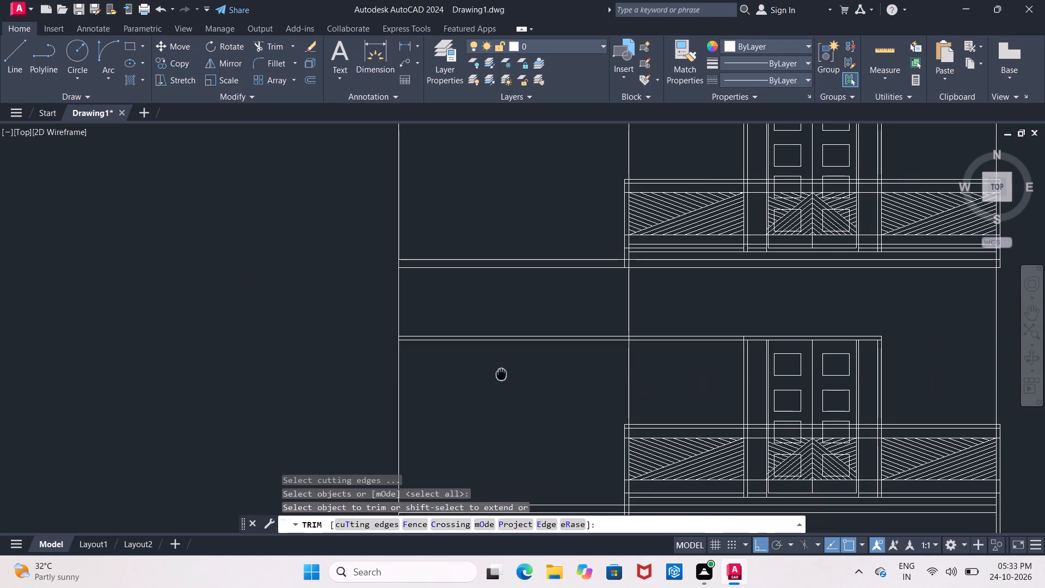
click(661, 317)
click(672, 369)
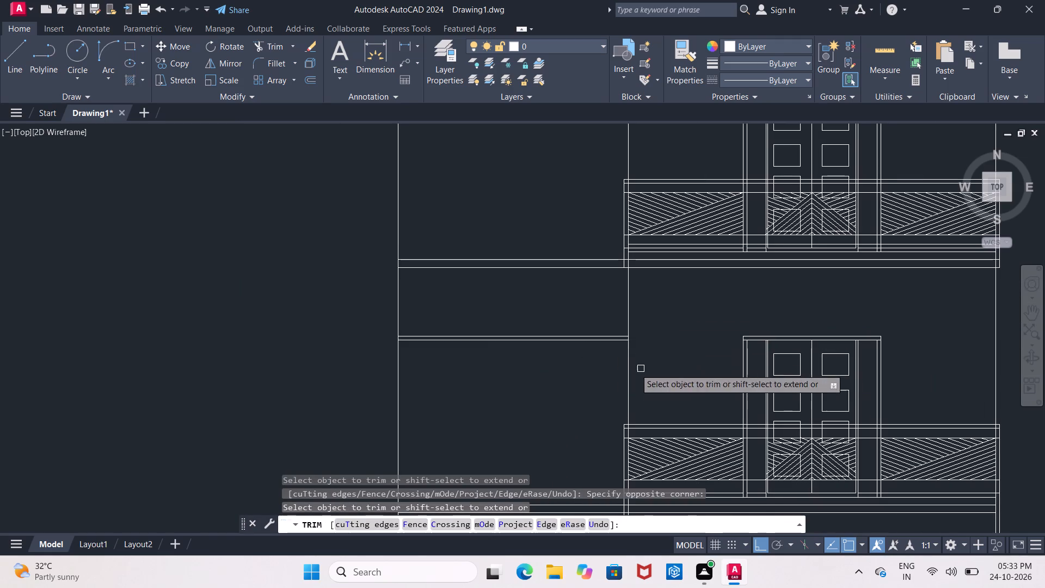
Trim the short stubs of the inner head line at both upper corners of the lowest door's frame.
scroll(542, 359, up, 1)
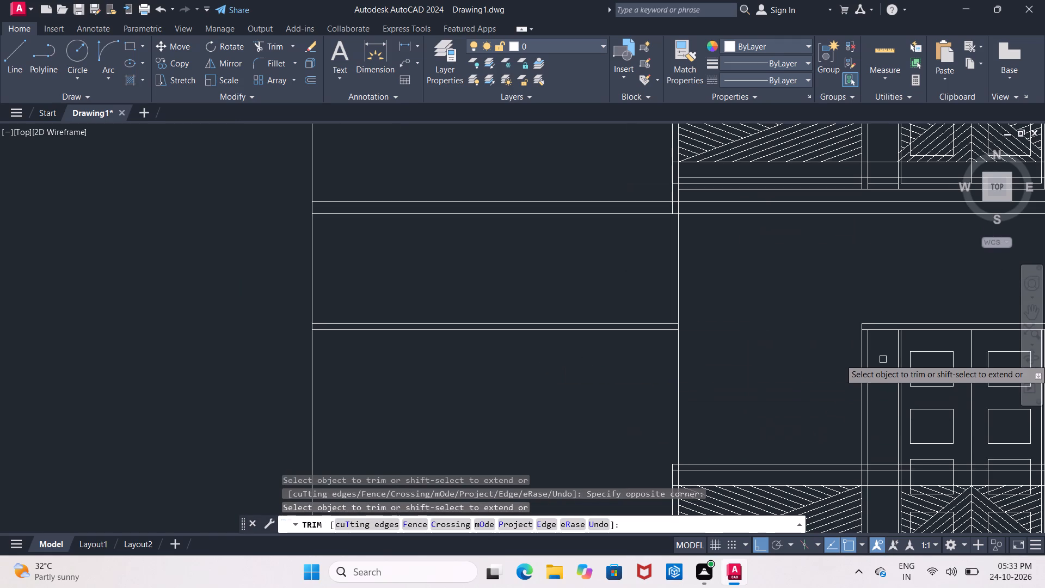
scroll(876, 340, up, 4)
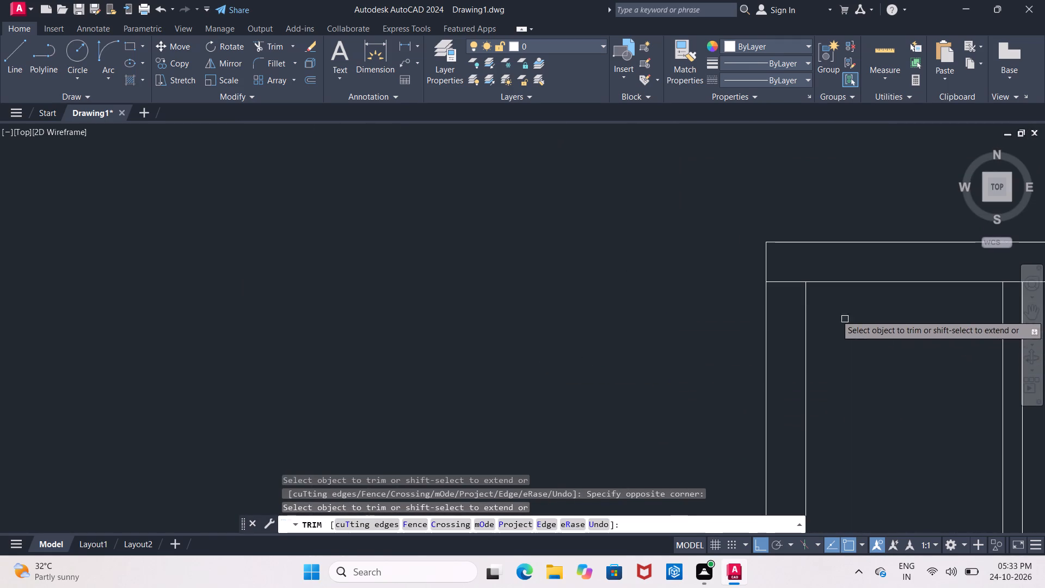
click(790, 285)
scroll(789, 286, down, 3)
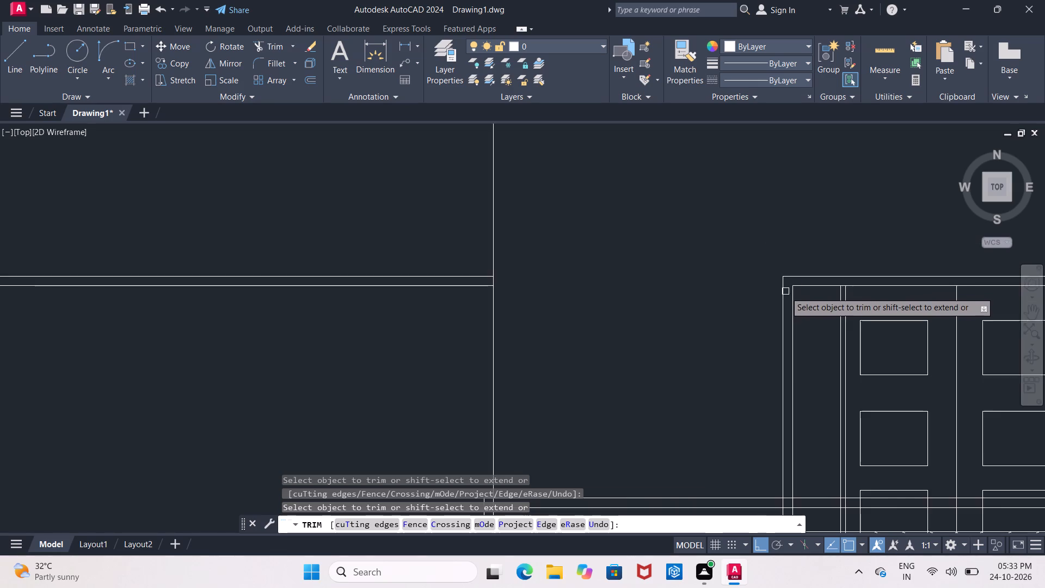
scroll(784, 297, down, 3)
scroll(873, 299, up, 5)
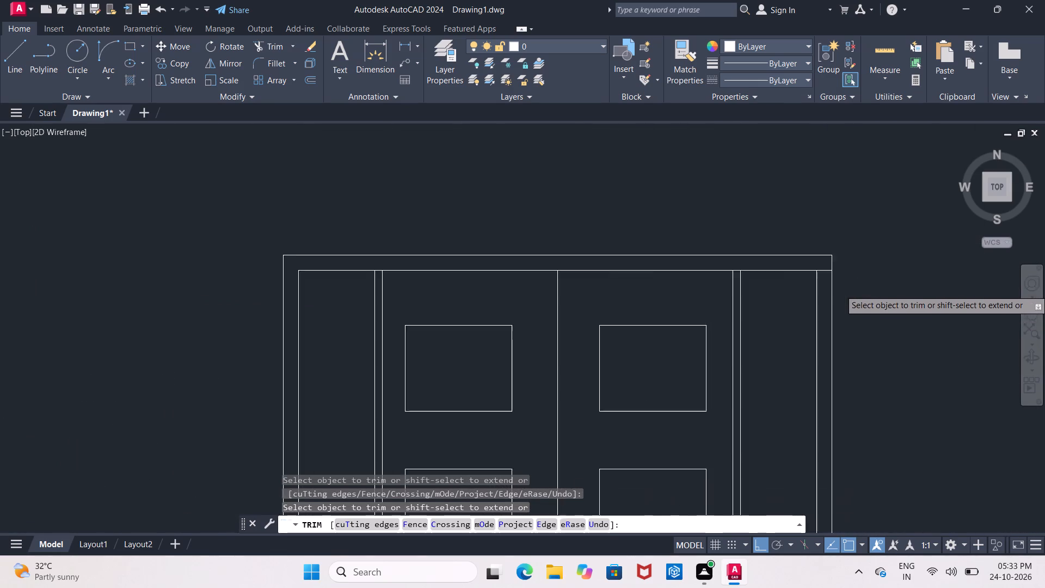
click(806, 268)
scroll(803, 275, down, 5)
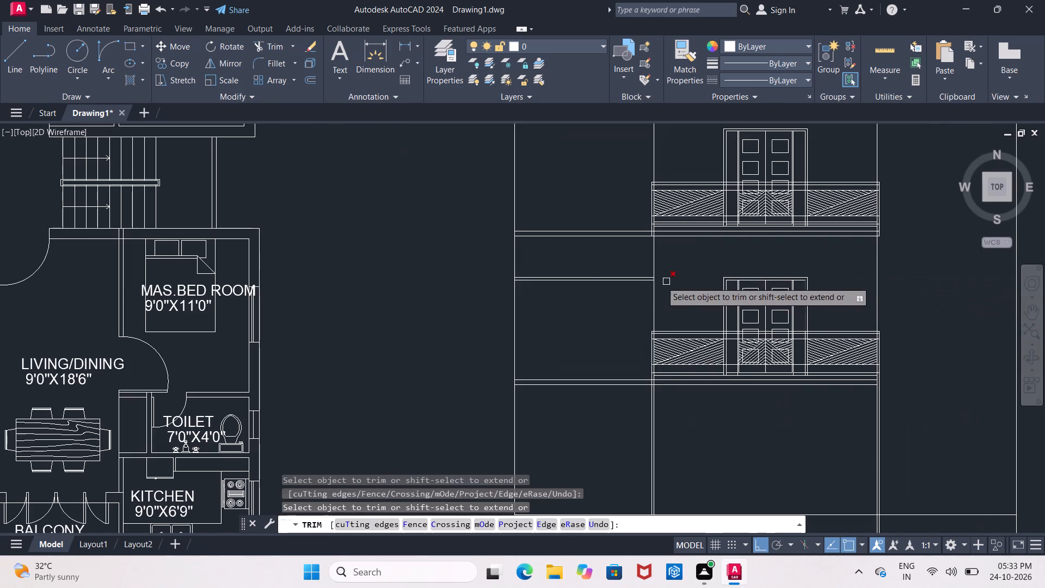
scroll(572, 269, up, 2)
key(Escape)
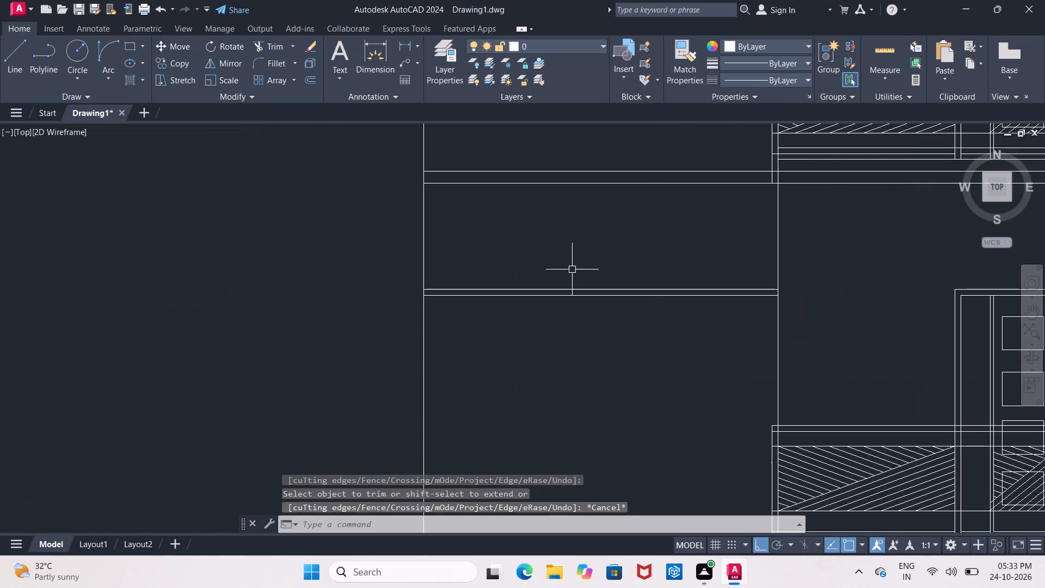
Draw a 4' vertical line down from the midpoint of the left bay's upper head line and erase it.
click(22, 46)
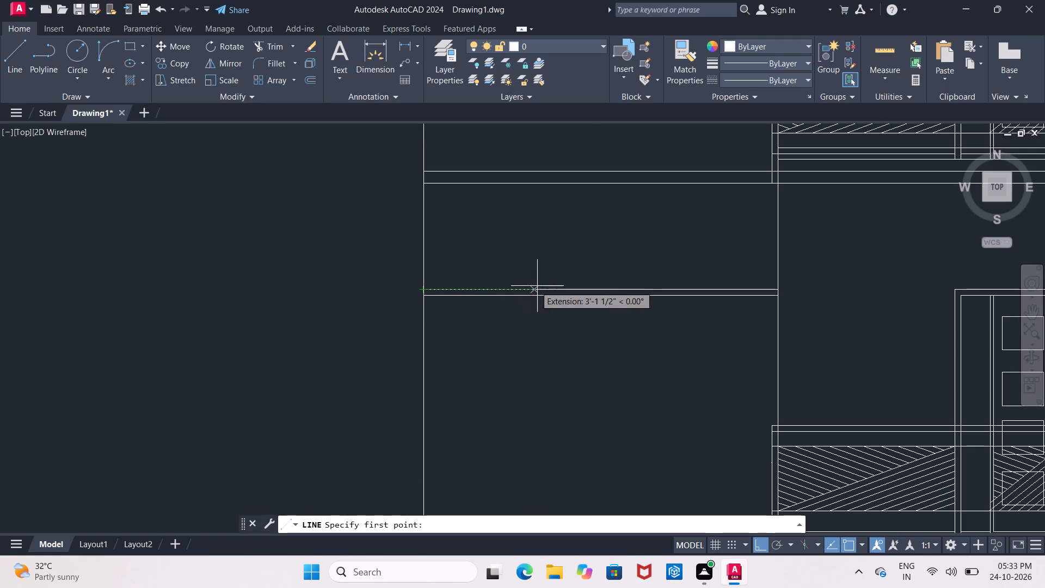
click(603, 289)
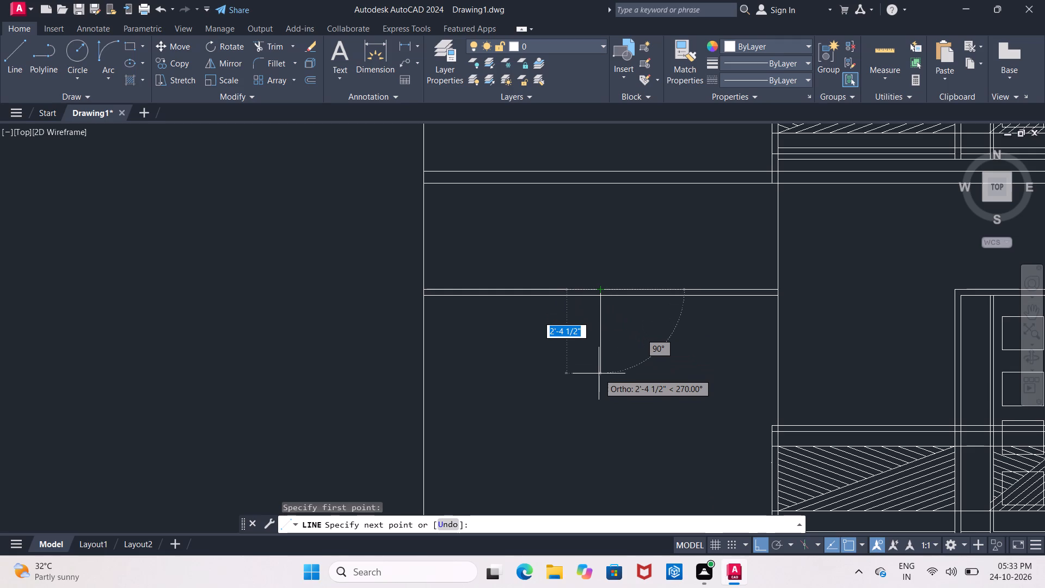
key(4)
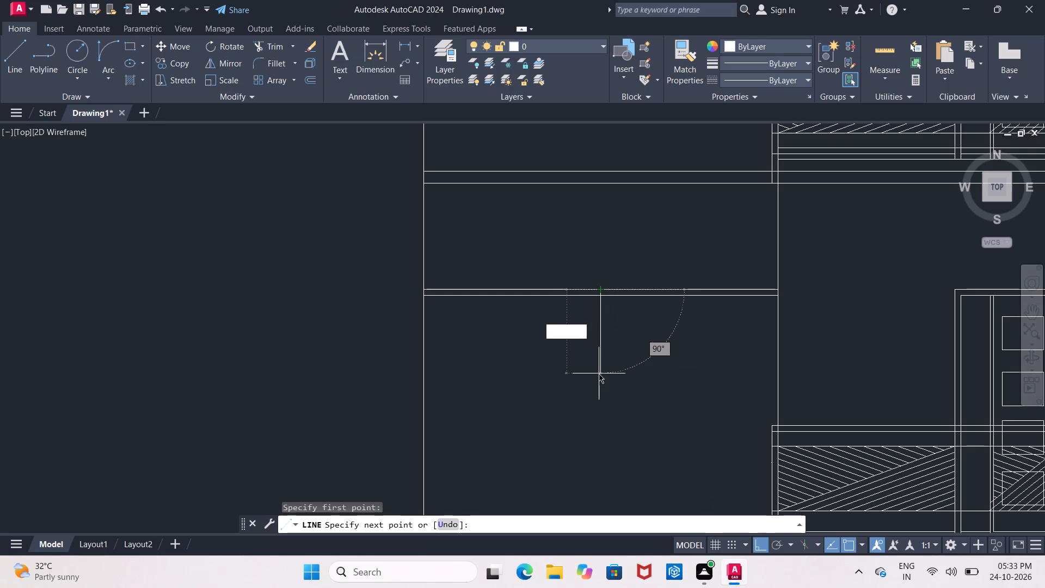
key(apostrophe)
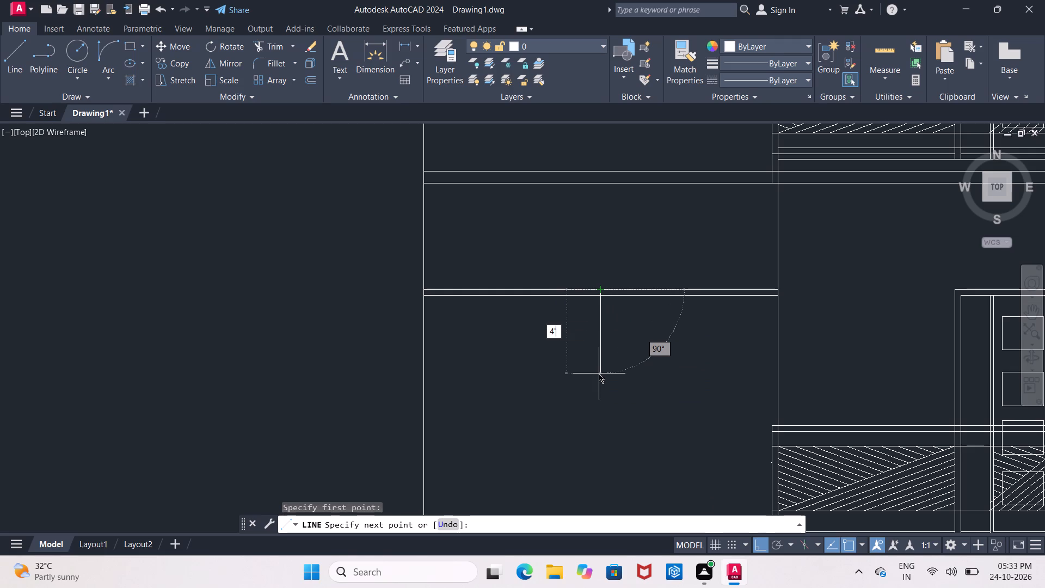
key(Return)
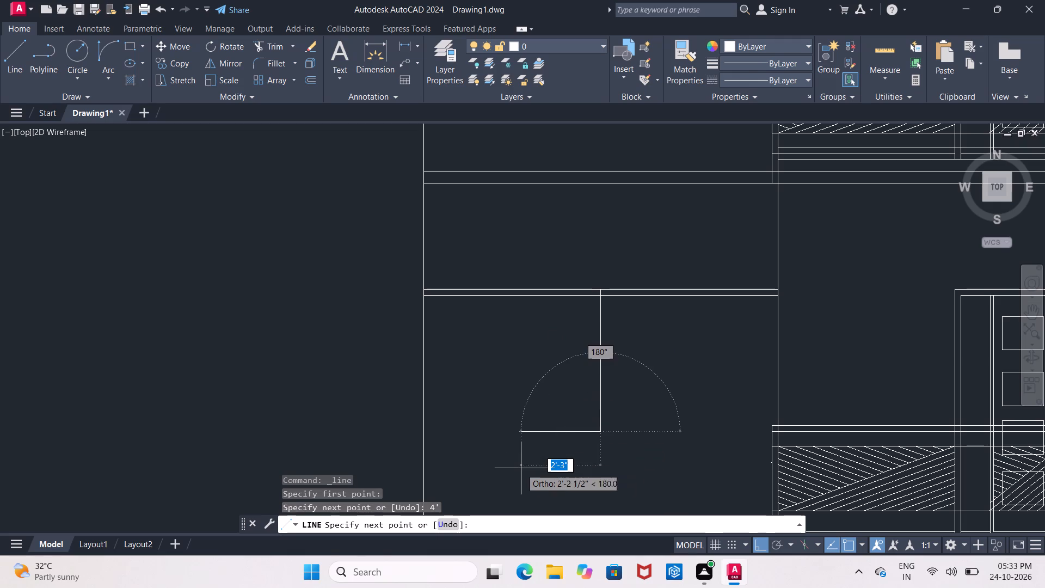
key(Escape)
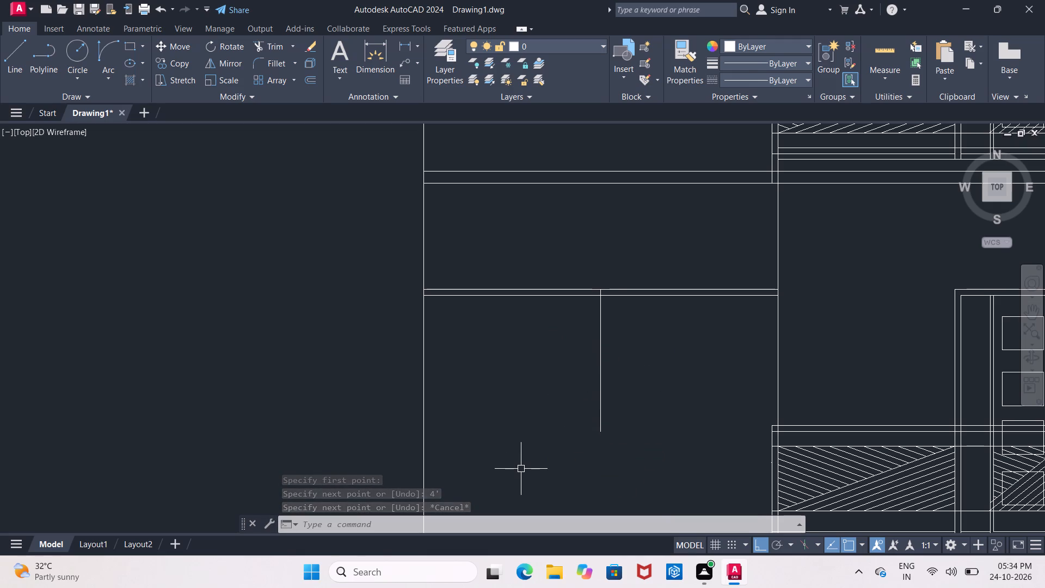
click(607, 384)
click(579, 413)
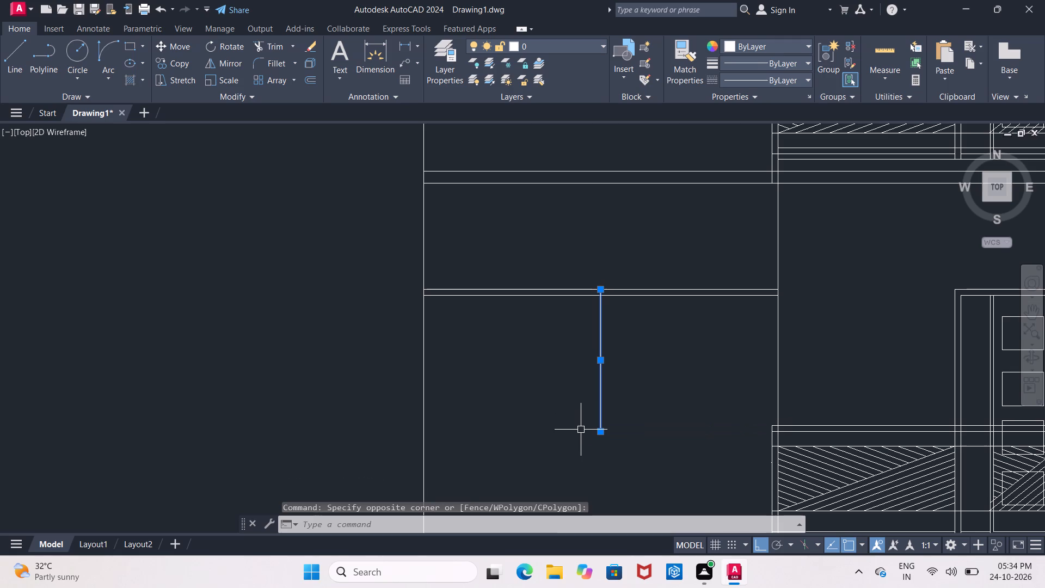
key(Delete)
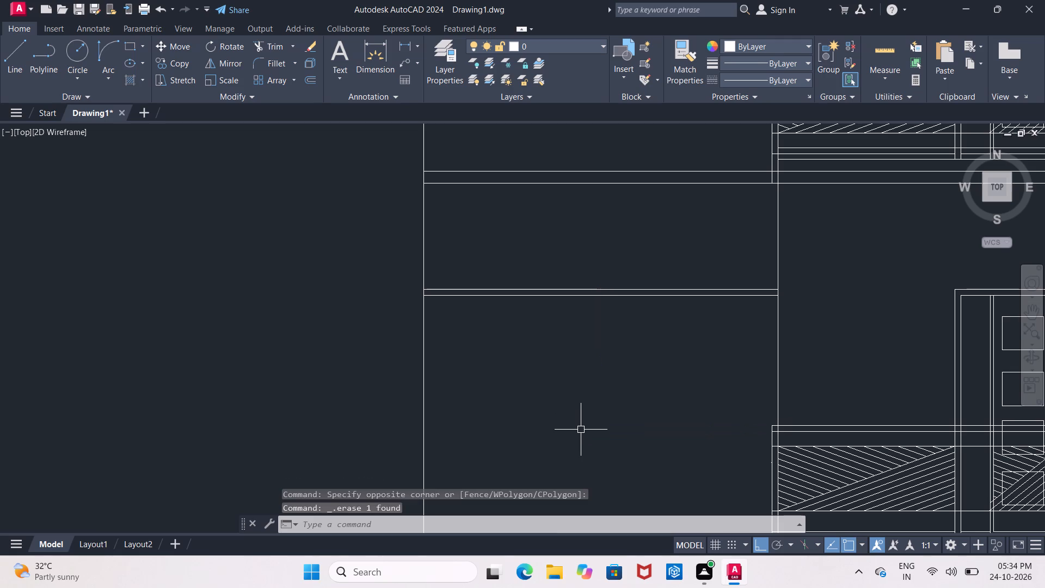
Draw a 5' vertical line down from the midpoint of the left bay's upper head line.
click(20, 70)
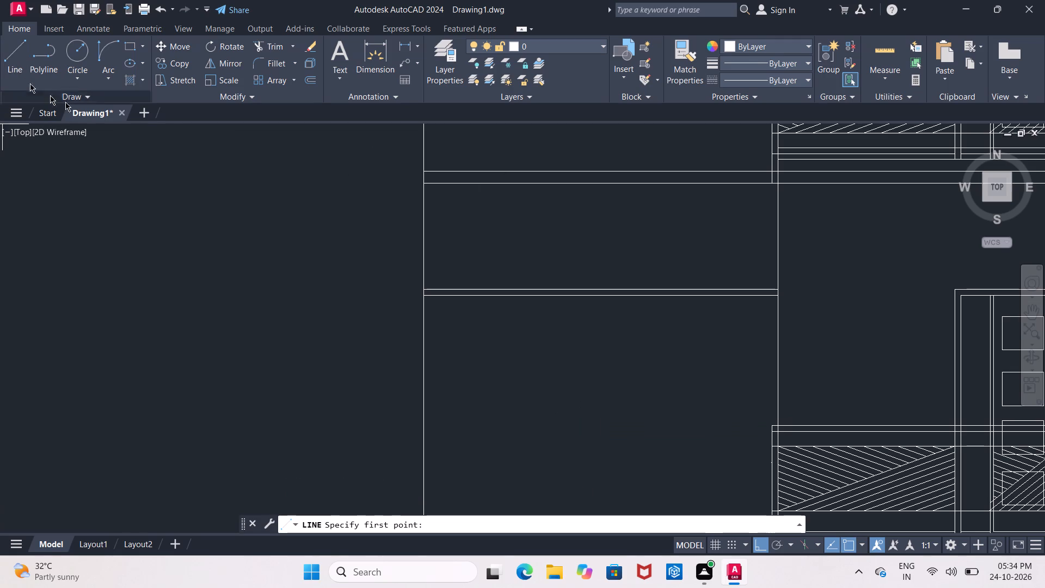
click(601, 289)
text(5')
key(Return)
key(Escape)
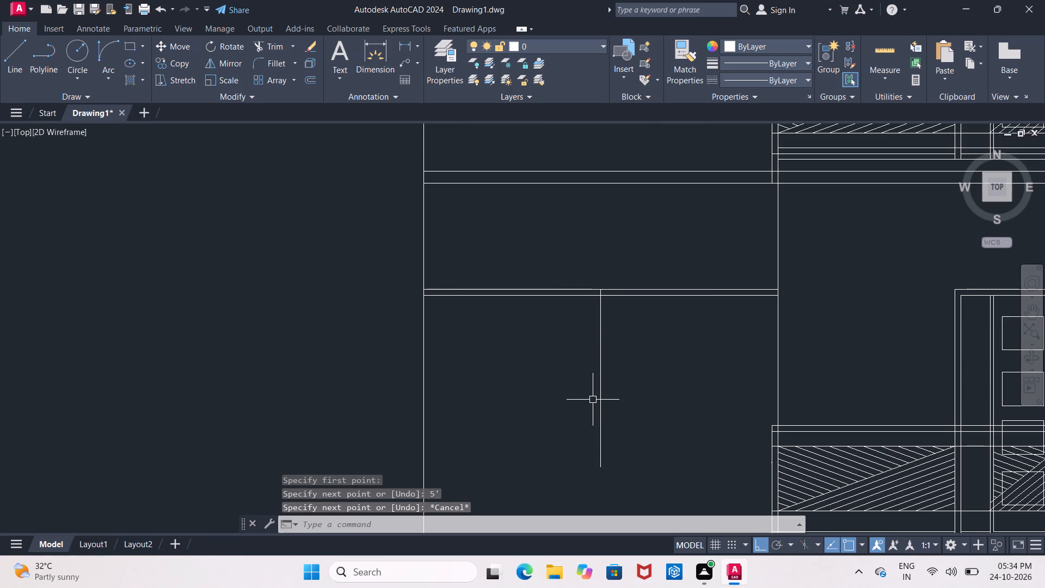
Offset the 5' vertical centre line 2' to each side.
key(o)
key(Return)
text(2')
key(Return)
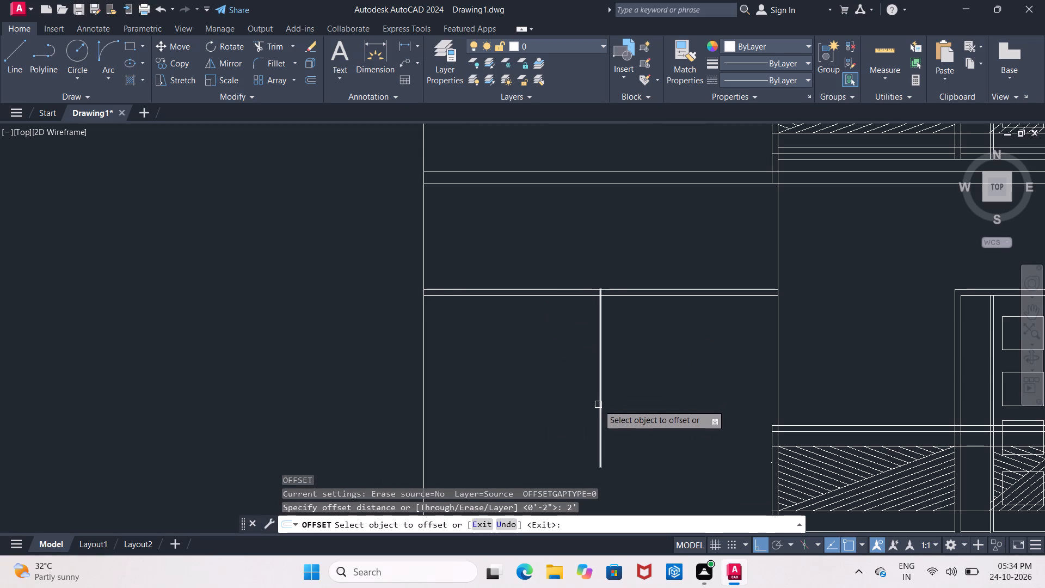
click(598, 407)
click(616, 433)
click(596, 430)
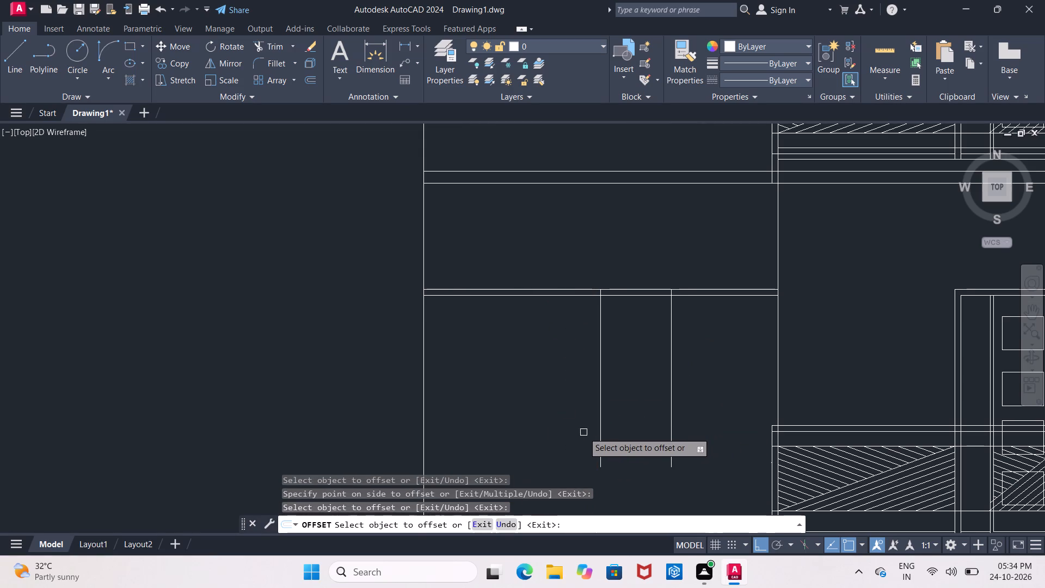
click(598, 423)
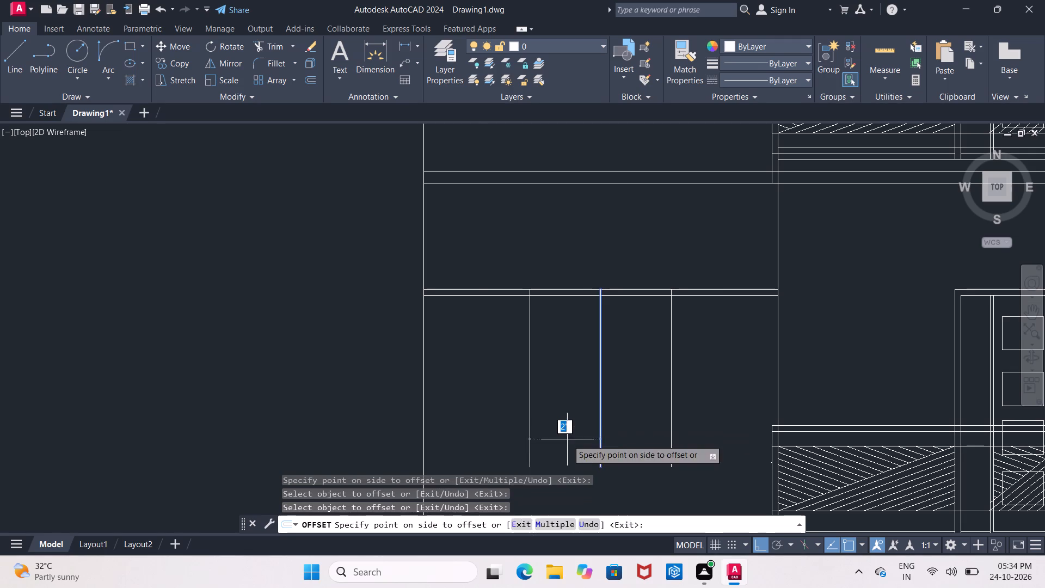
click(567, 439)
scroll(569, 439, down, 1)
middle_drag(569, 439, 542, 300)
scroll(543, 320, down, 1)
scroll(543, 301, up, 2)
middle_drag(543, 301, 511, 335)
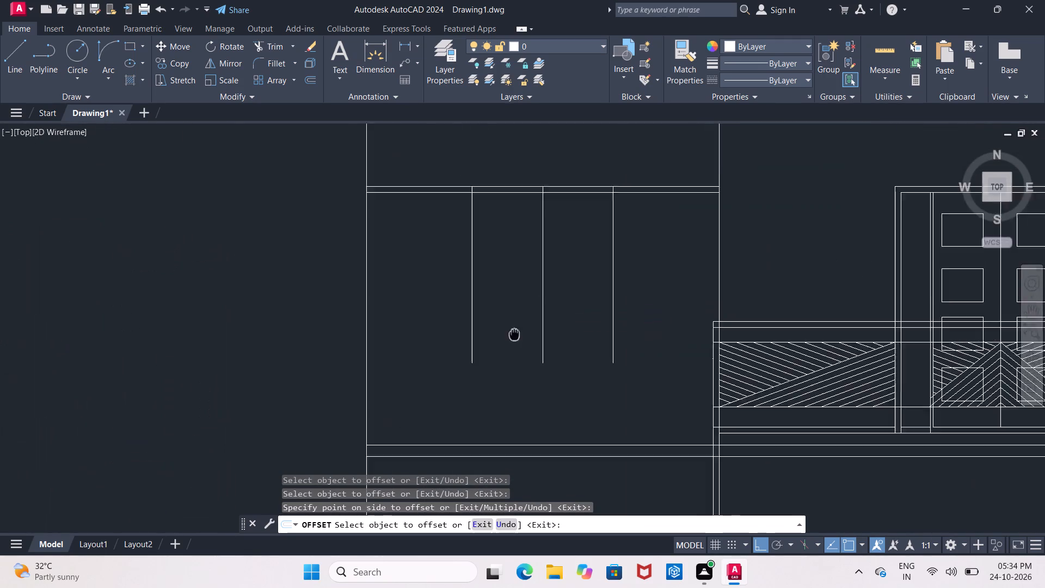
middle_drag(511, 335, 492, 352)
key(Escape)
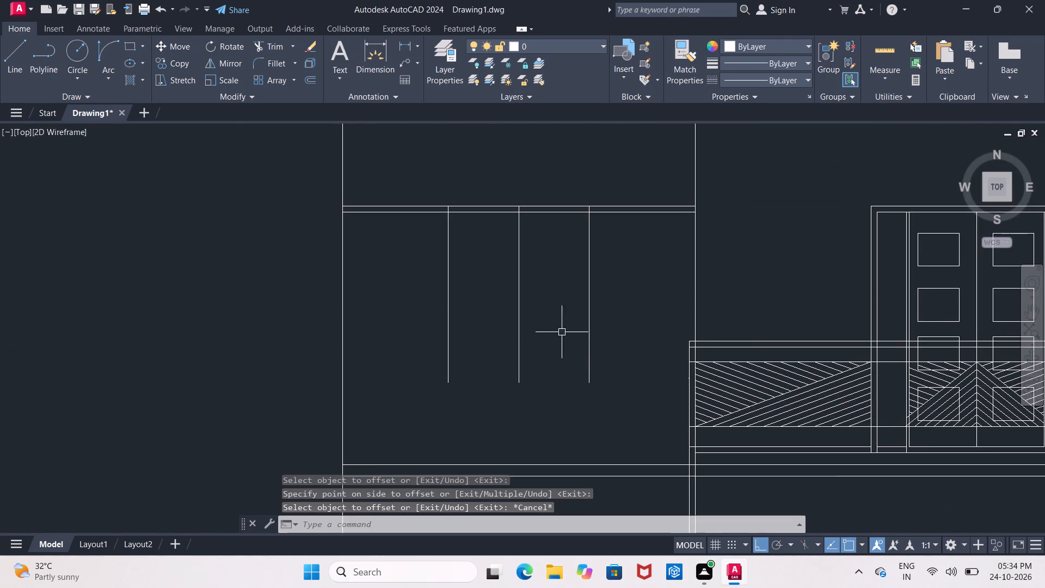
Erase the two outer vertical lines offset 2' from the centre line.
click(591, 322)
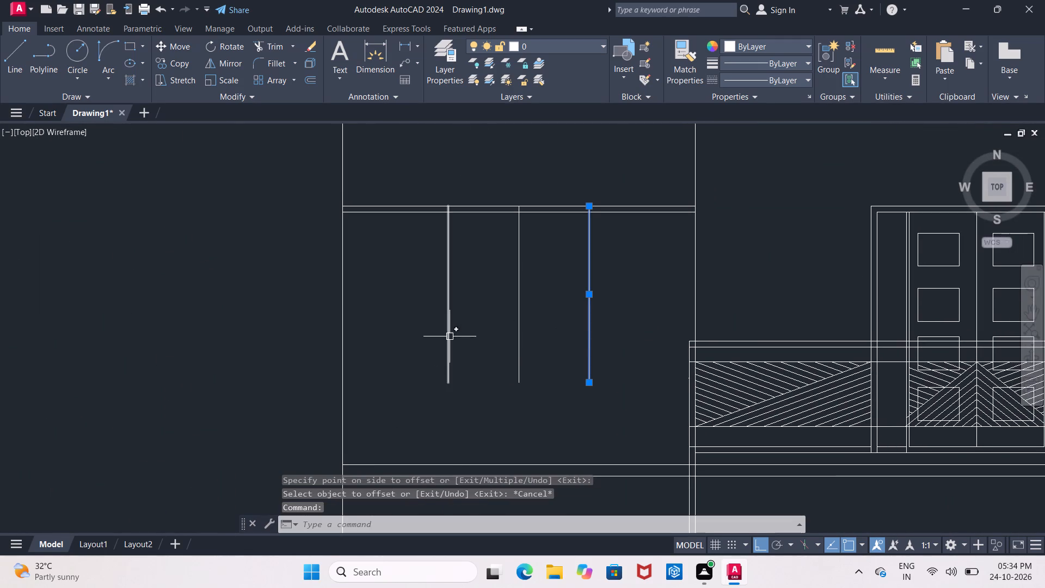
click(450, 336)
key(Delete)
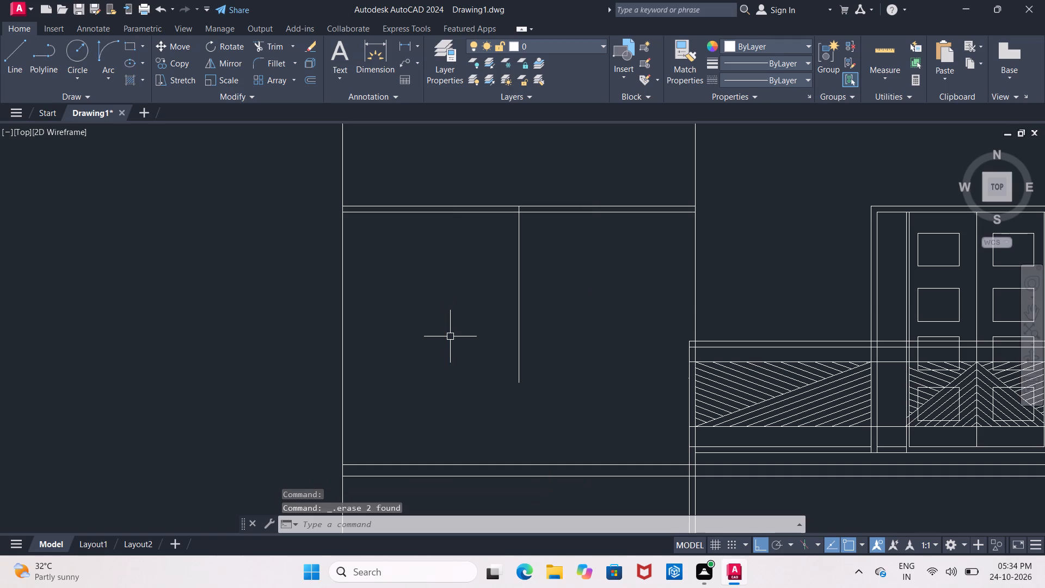
Offset the left bay's vertical centre line 1'5" to each side.
key(o)
key(Return)
text(1'5")
key(Return)
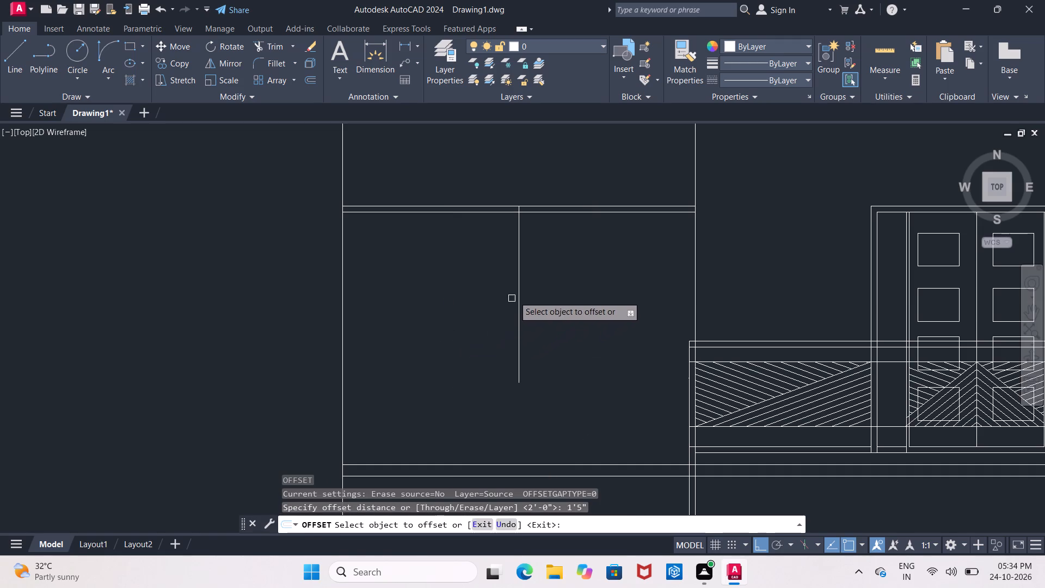
click(518, 292)
click(537, 296)
click(517, 302)
click(472, 309)
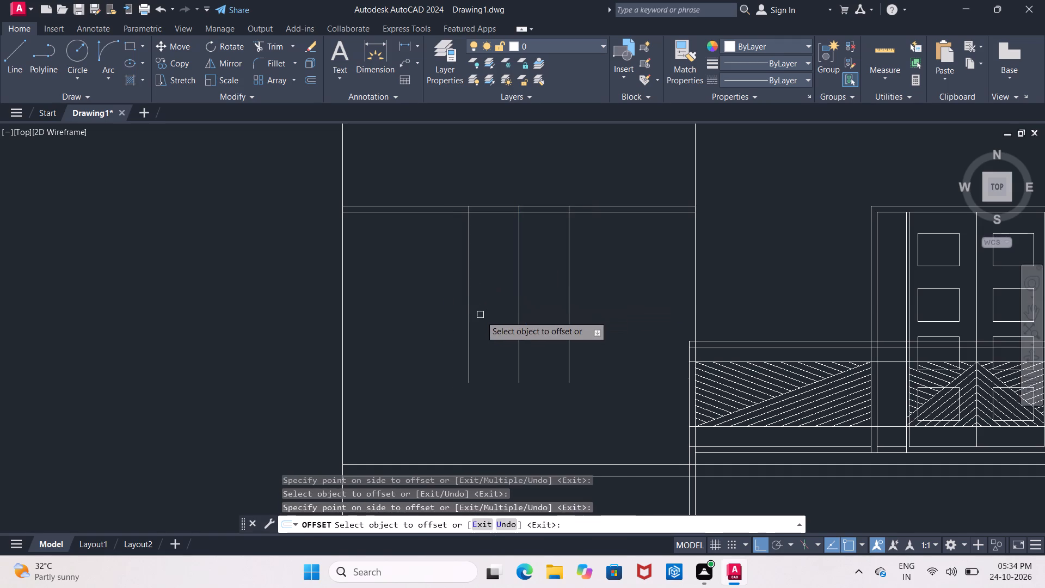
key(Escape)
Draw a horizontal line joining the lower ends of the two outer vertical lines to close the window opening.
click(9, 50)
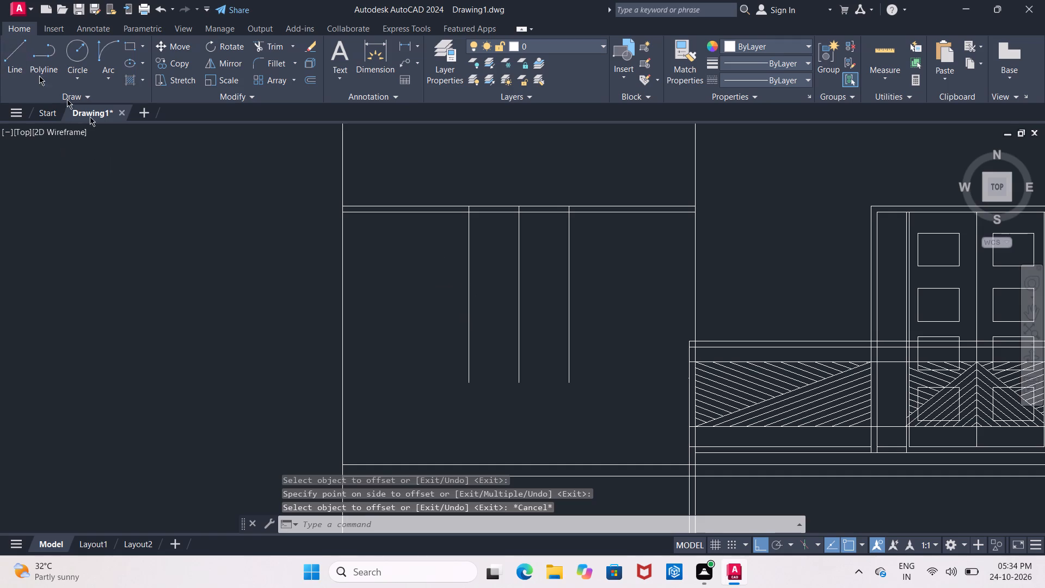
scroll(401, 411, up, 1)
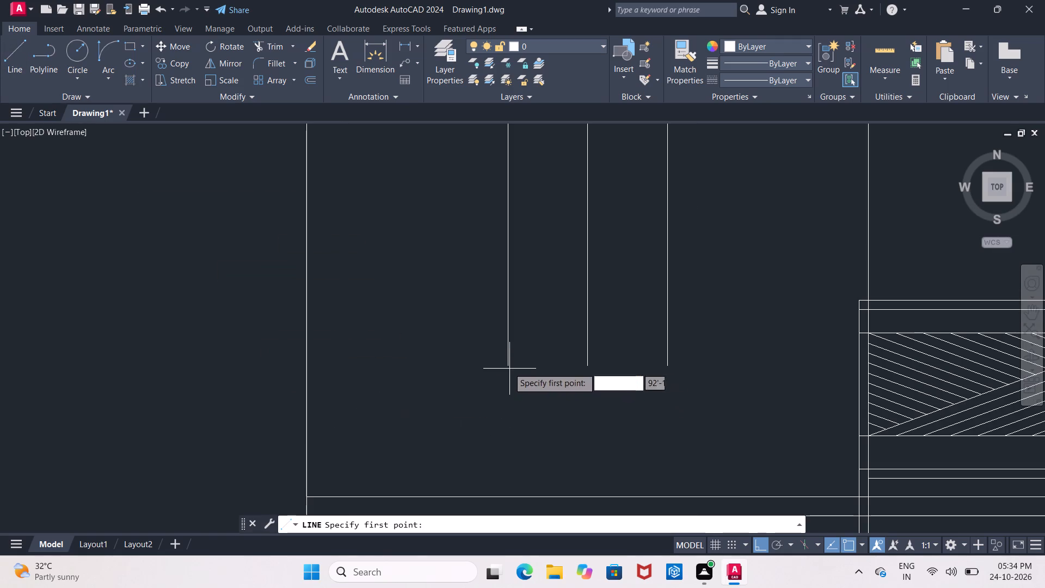
click(508, 367)
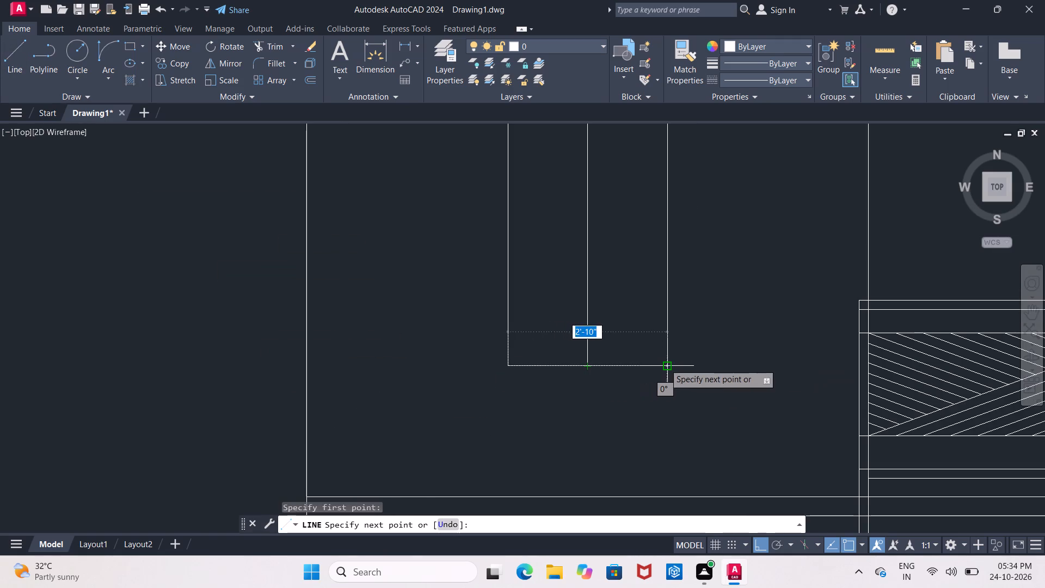
click(666, 364)
key(Escape)
Offset the window opening's two side lines and bottom line 2" outward.
middle_drag(605, 261, 548, 380)
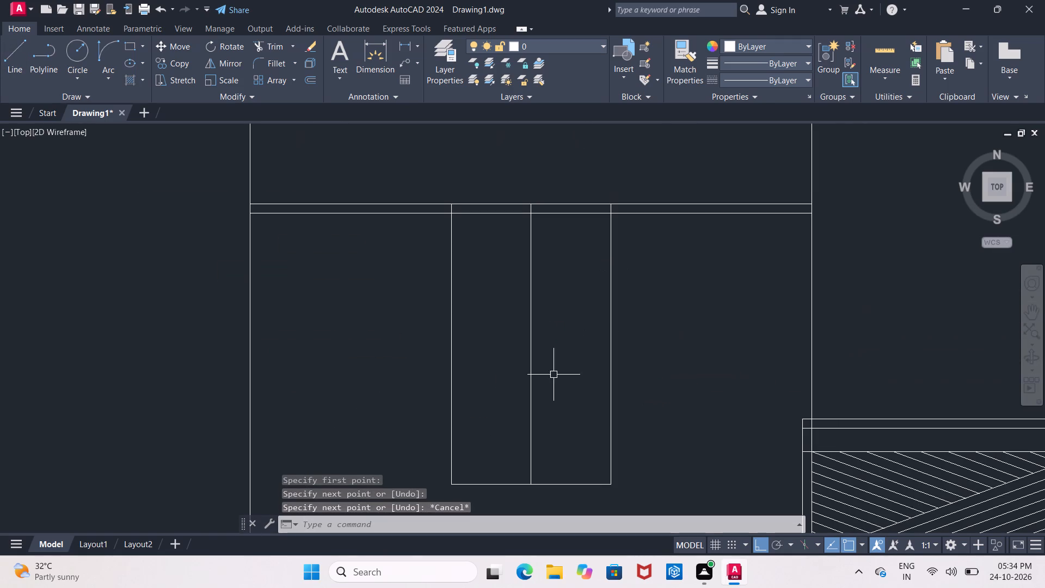
key(o)
key(Return)
text(2")
key(Return)
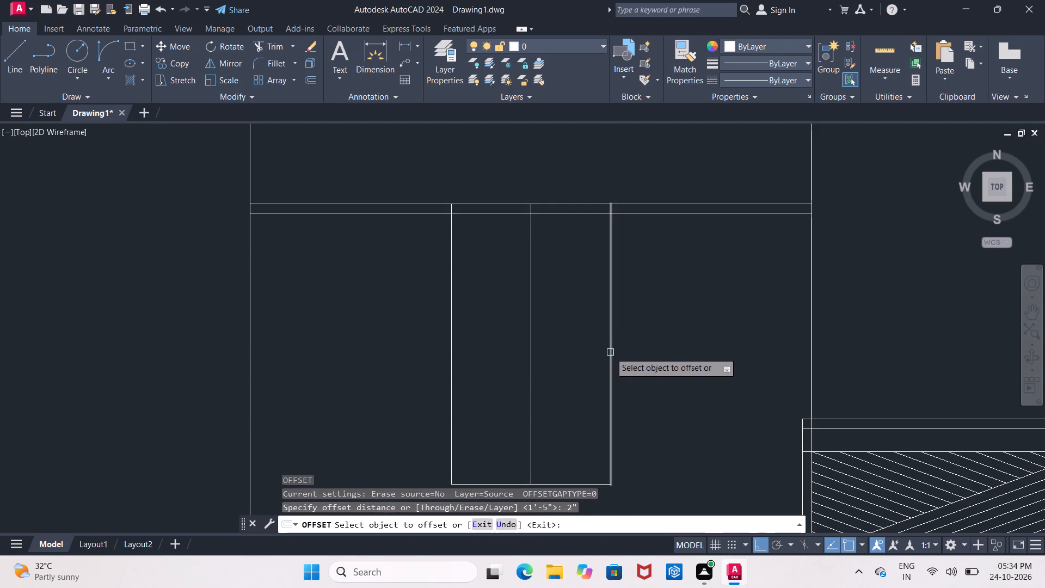
click(610, 352)
click(669, 371)
click(450, 387)
click(375, 383)
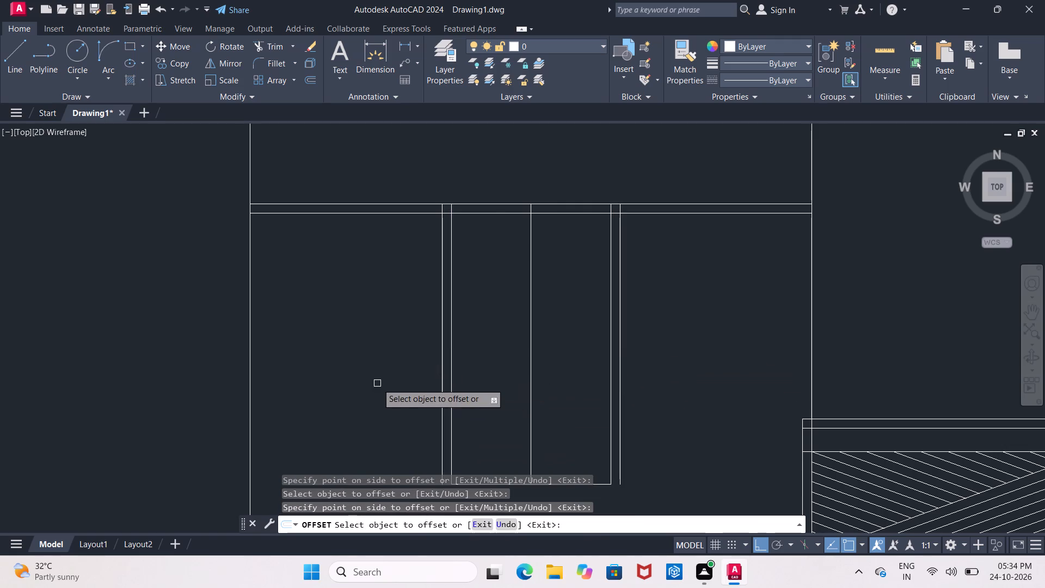
middle_drag(377, 383, 384, 247)
click(483, 345)
drag(488, 364, 488, 369)
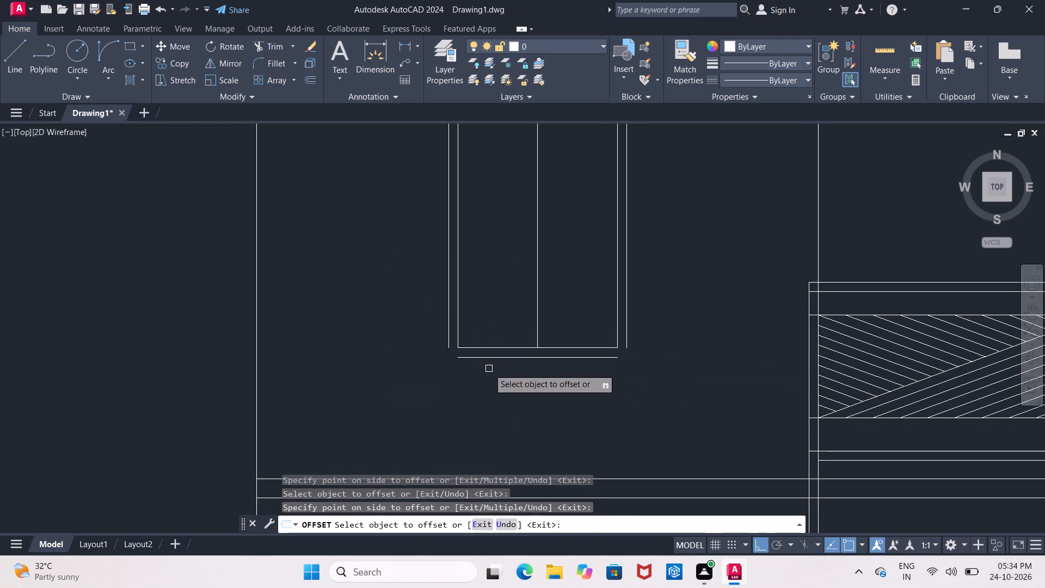
key(Escape)
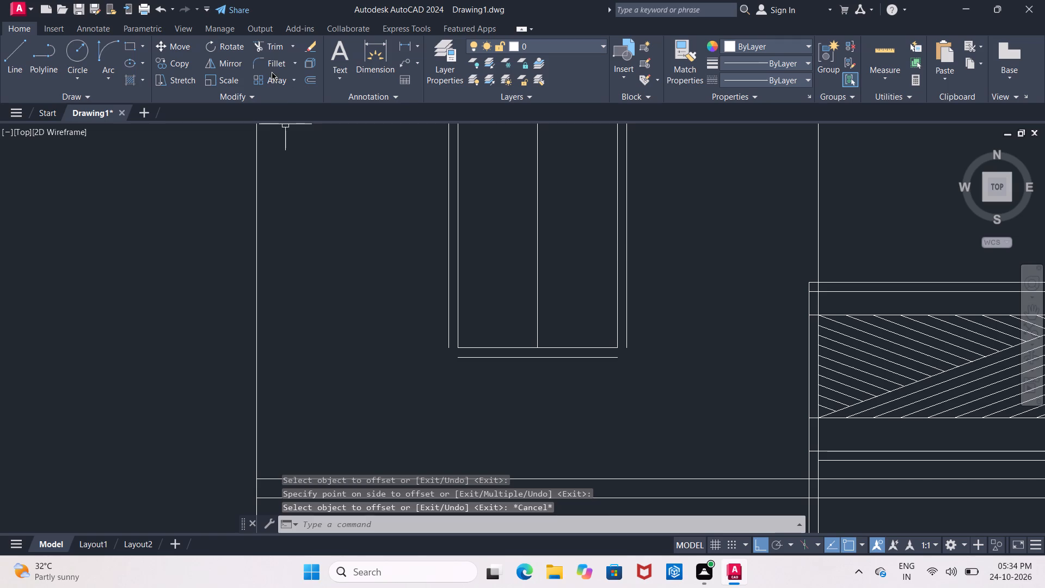
Fillet the offset bottom line with both outer side lines to close the frame's two lower corners.
click(271, 69)
click(444, 292)
click(446, 302)
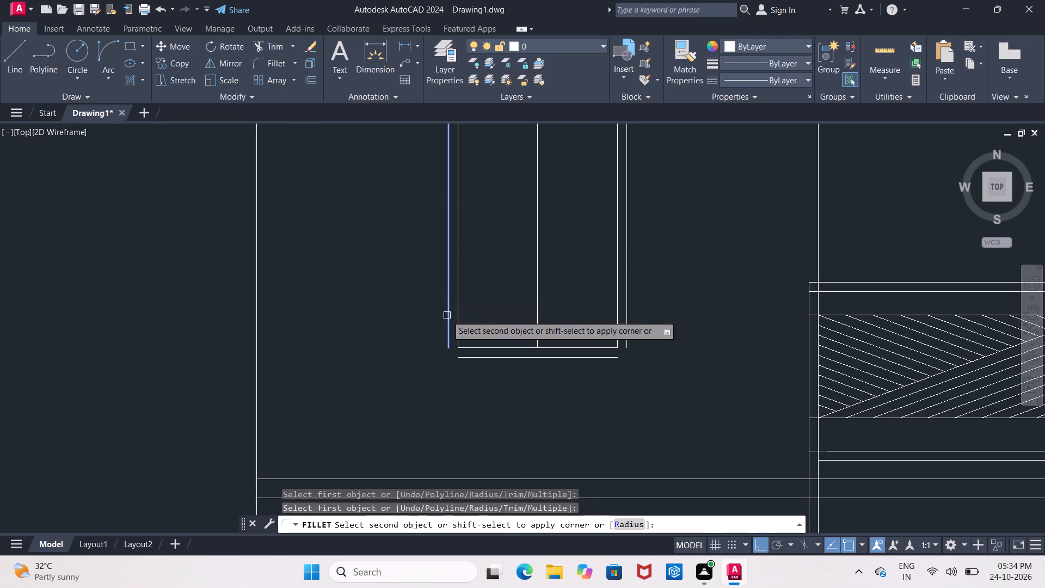
click(459, 356)
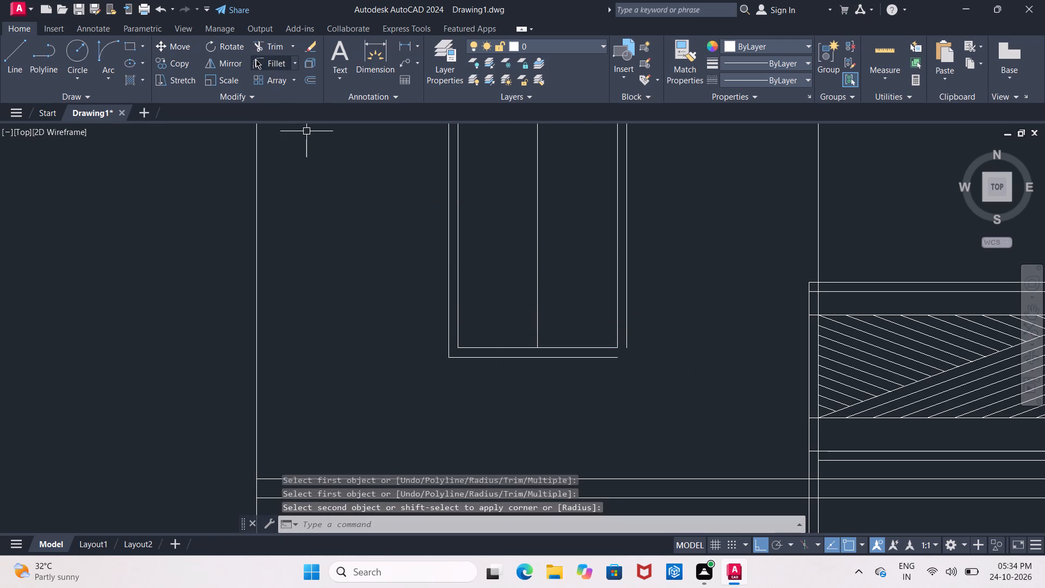
click(256, 59)
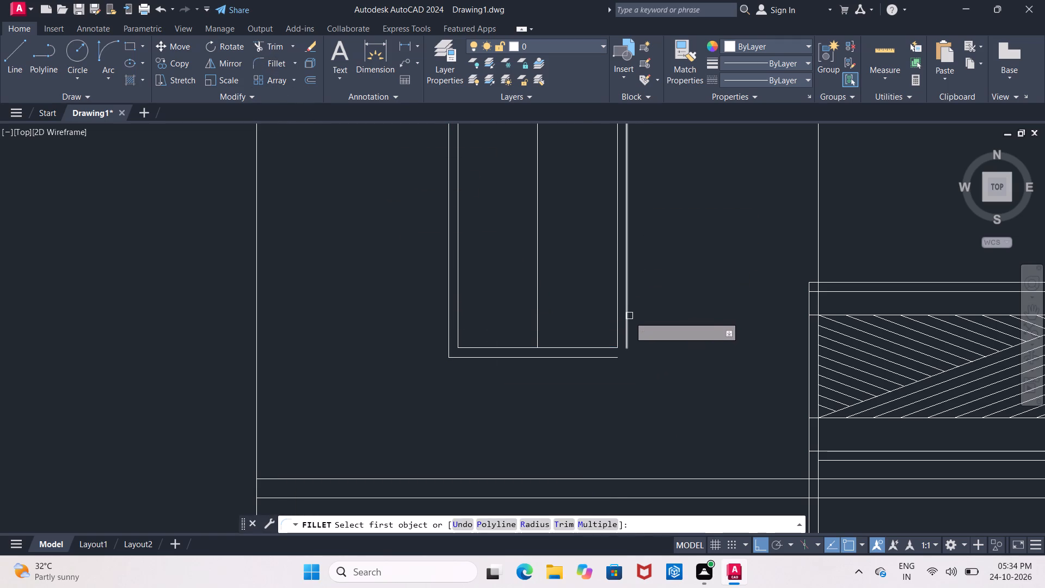
drag(629, 325, 629, 330)
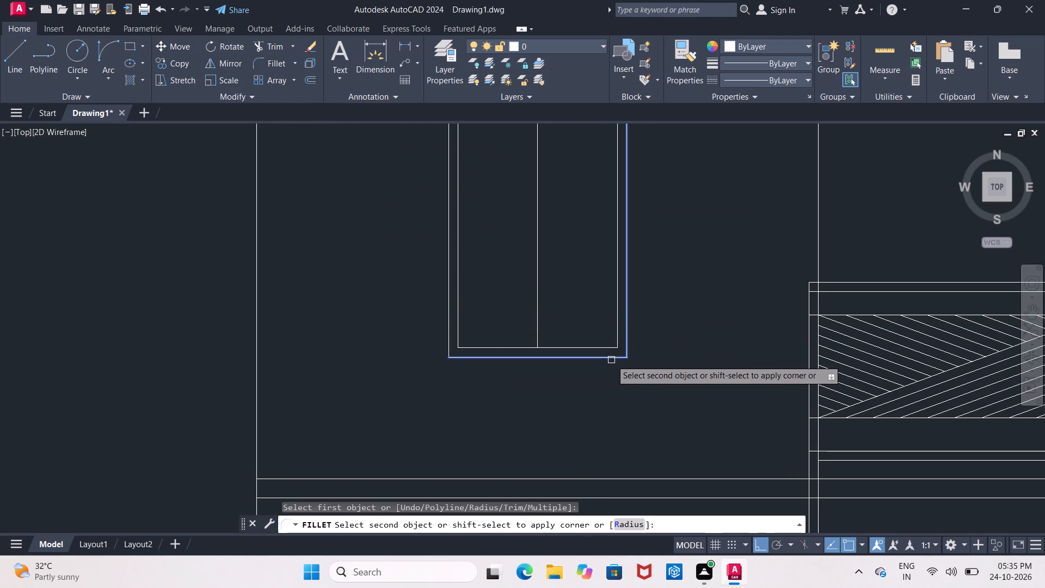
click(611, 360)
Offset the lower of the two horizontal window-head lines 1' downward.
middle_drag(517, 220, 518, 304)
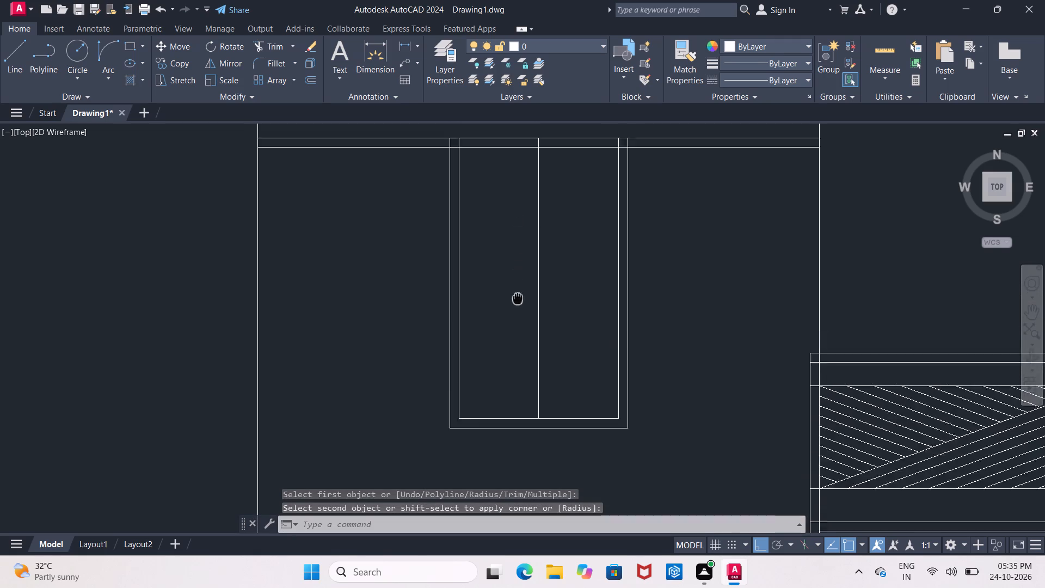
middle_drag(518, 304, 511, 369)
scroll(483, 262, up, 1)
middle_drag(483, 262, 465, 277)
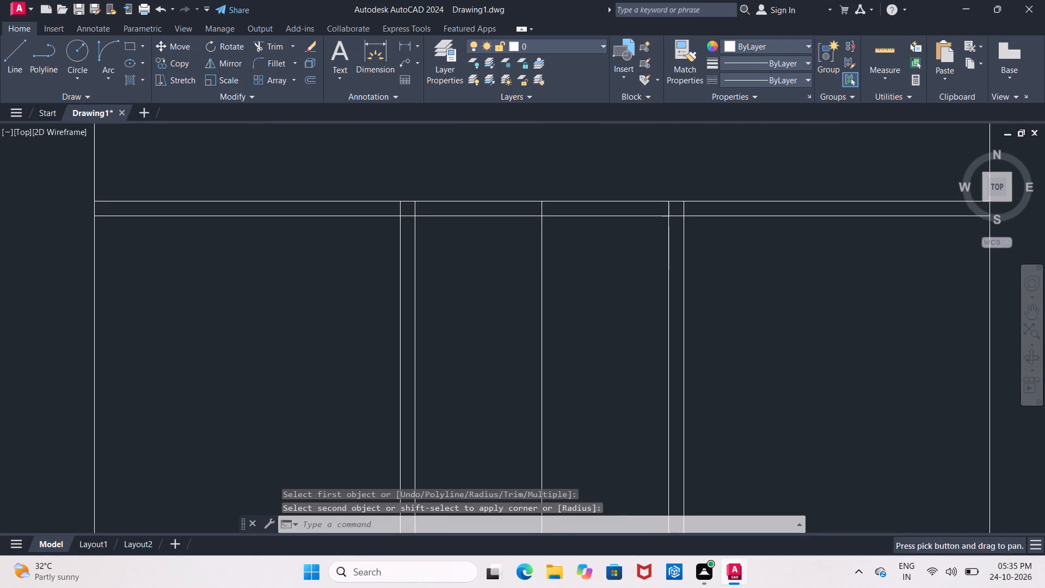
key(Escape)
key(o)
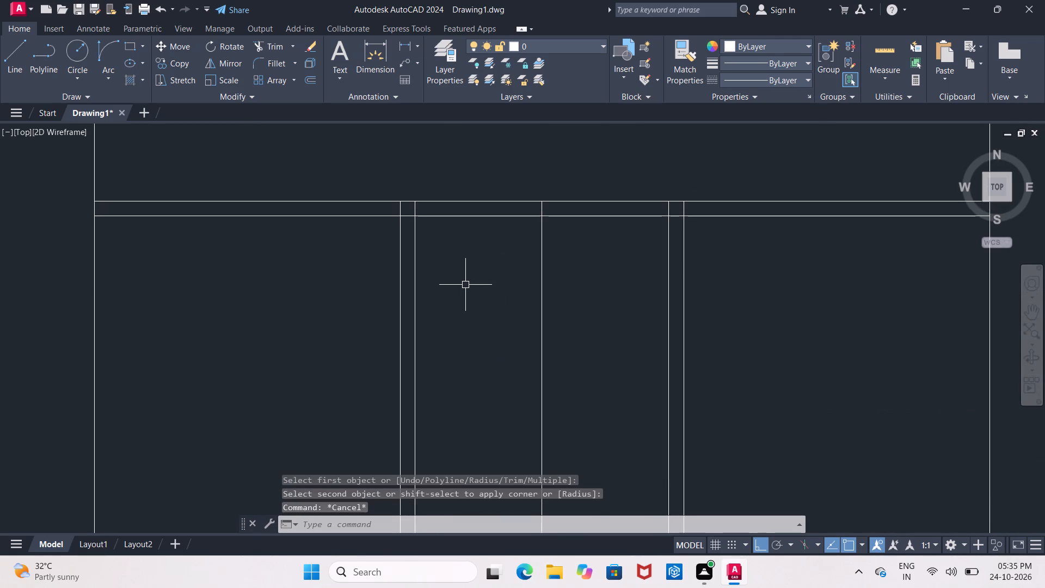
key(Return)
text(1')
key(Return)
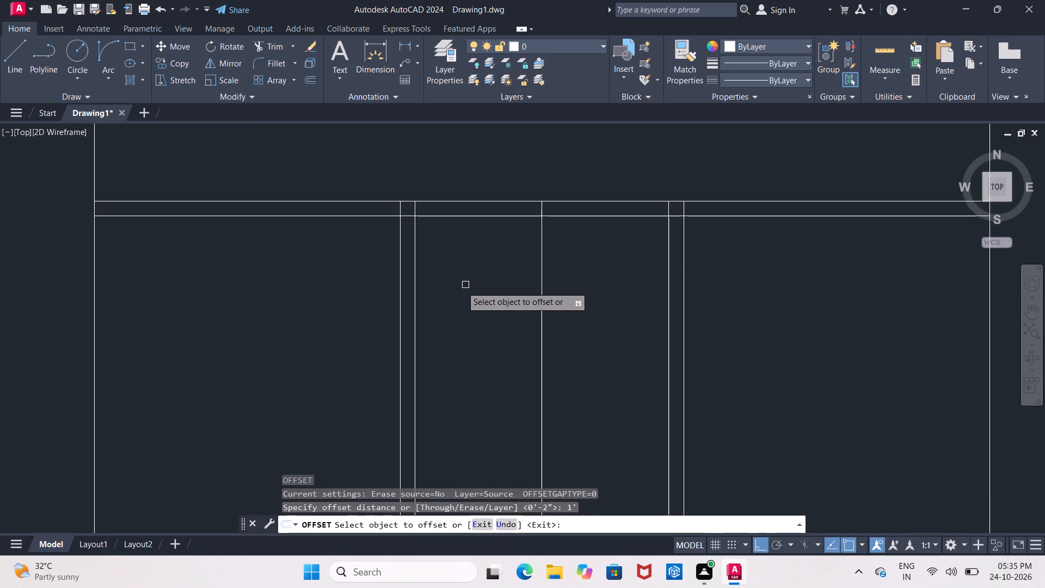
drag(579, 214, 581, 222)
click(597, 262)
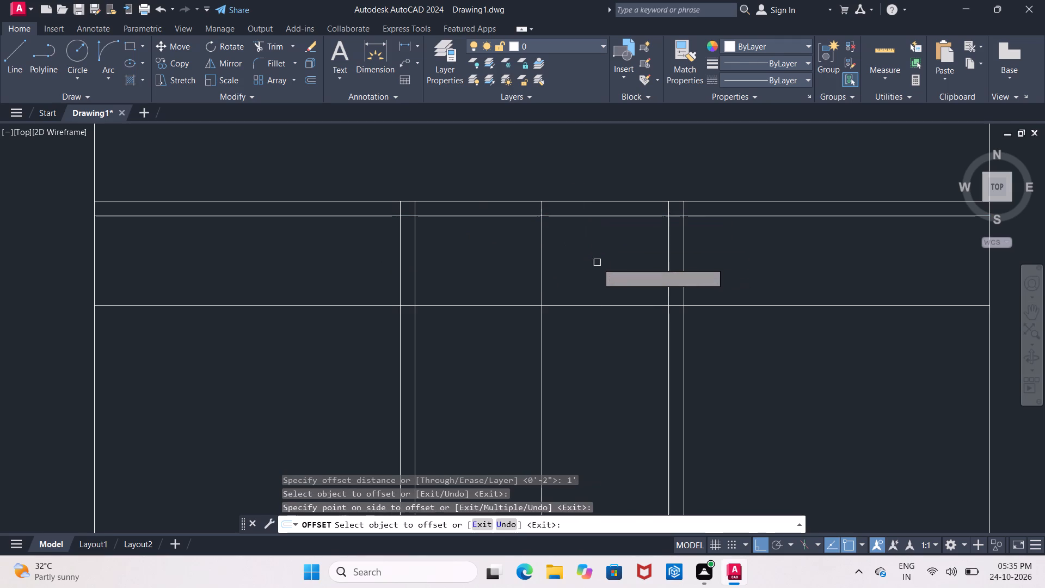
key(Return)
Offset the new horizontal line below the window head 2" upward to form the transom bar.
key(Return)
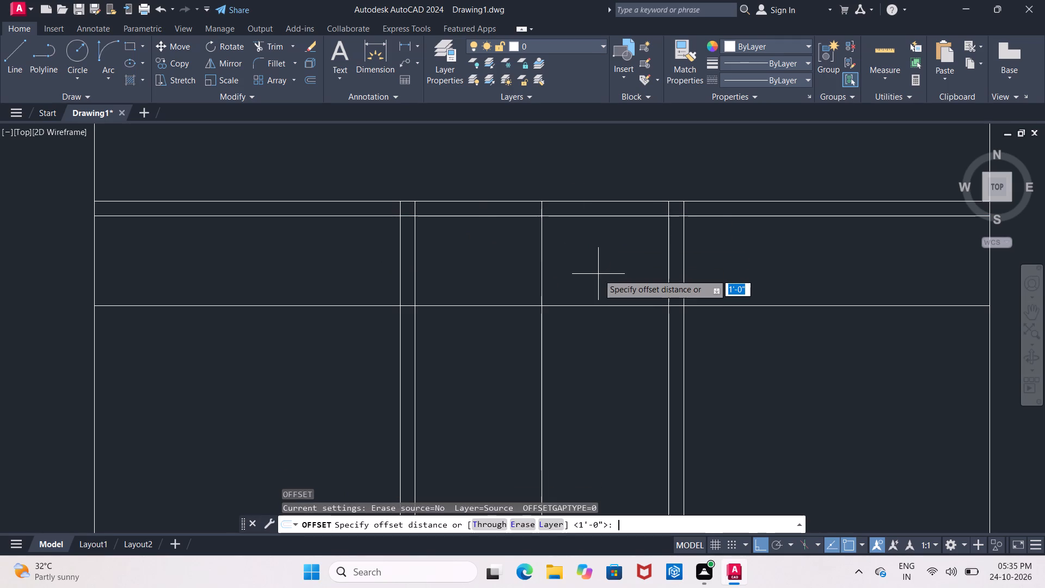
text(2")
key(Return)
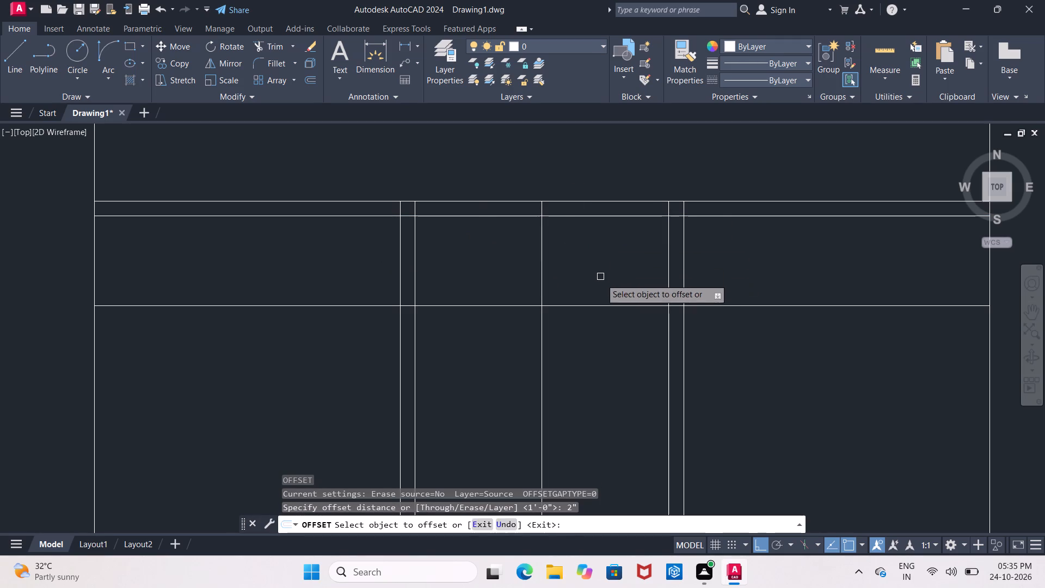
click(601, 308)
click(601, 284)
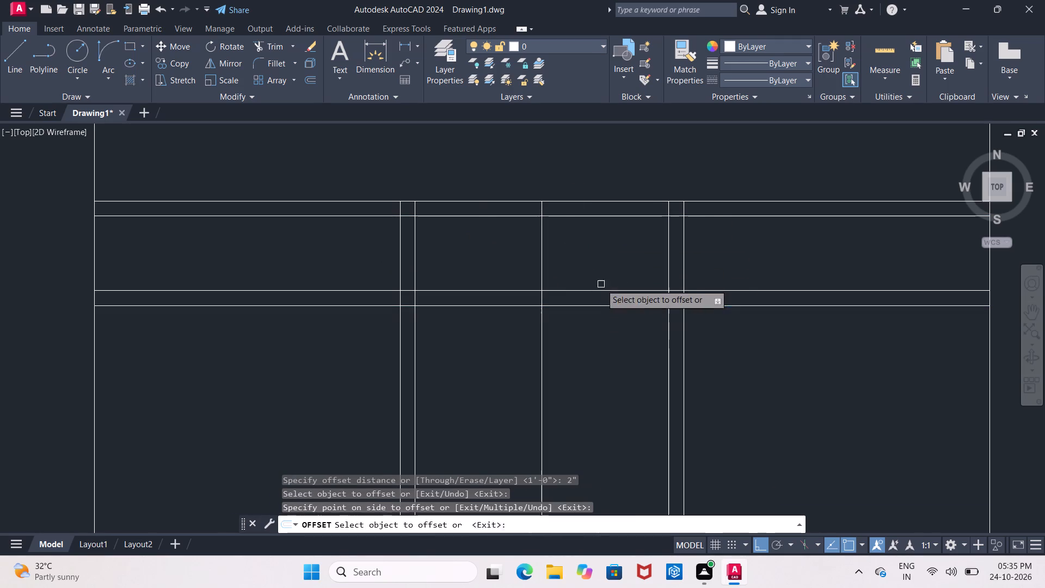
key(Escape)
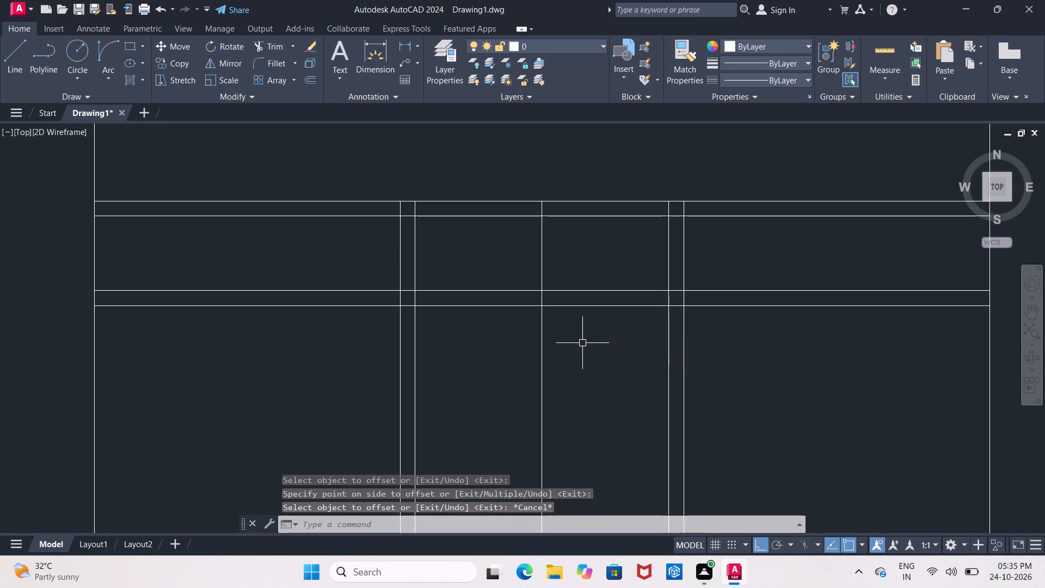
Trim the head and transom lines that extend beyond the outer window frame on both sides.
text(TR)
key(space)
key(space)
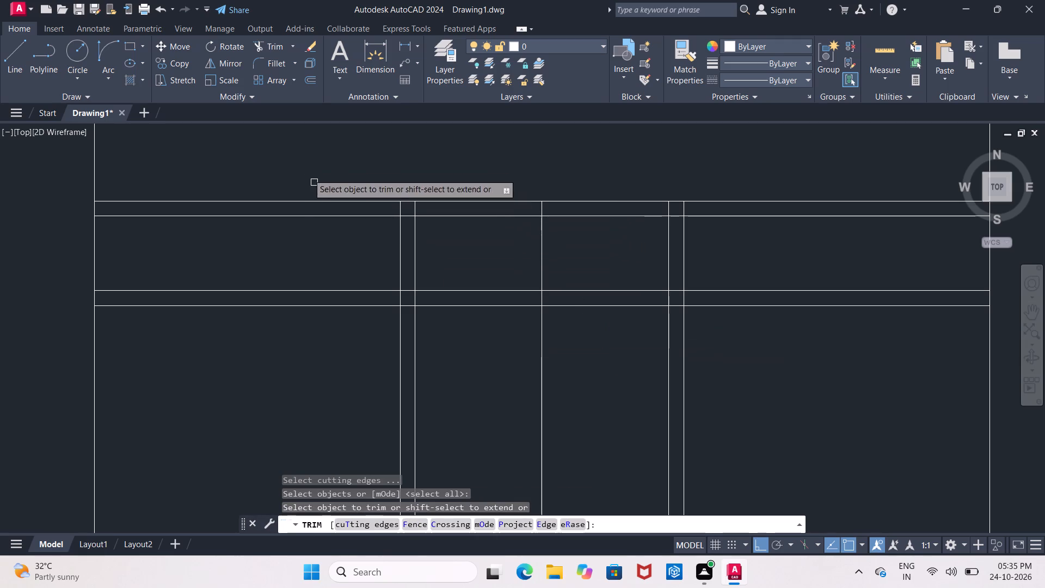
drag(304, 161, 298, 182)
click(280, 369)
drag(767, 159, 768, 186)
click(765, 417)
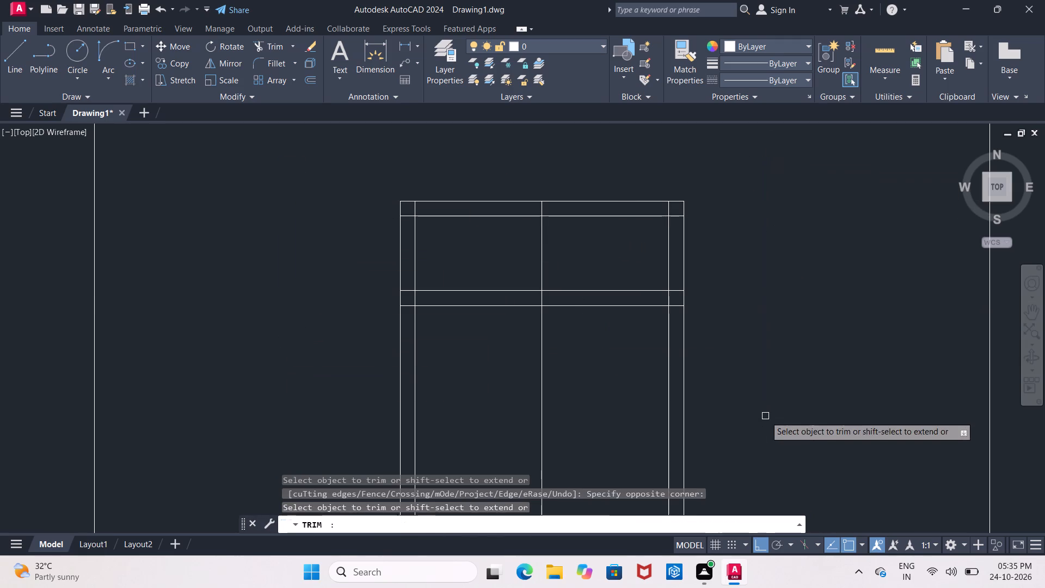
Examine the window's placement in the whole elevation and the line crossings at its frame.
middle_drag(764, 413, 752, 320)
scroll(705, 329, down, 1)
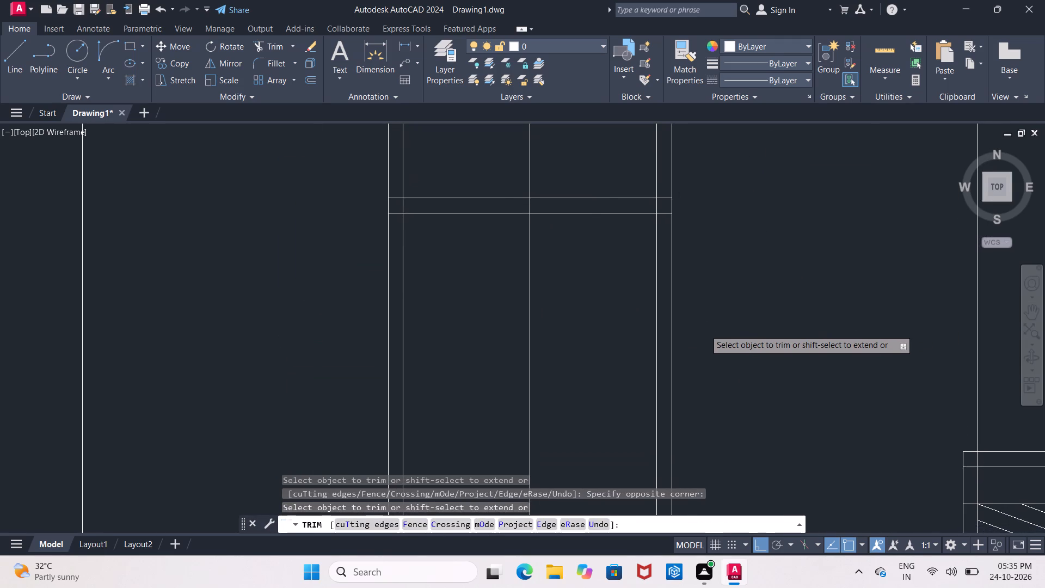
scroll(705, 329, down, 5)
middle_drag(705, 332, 701, 332)
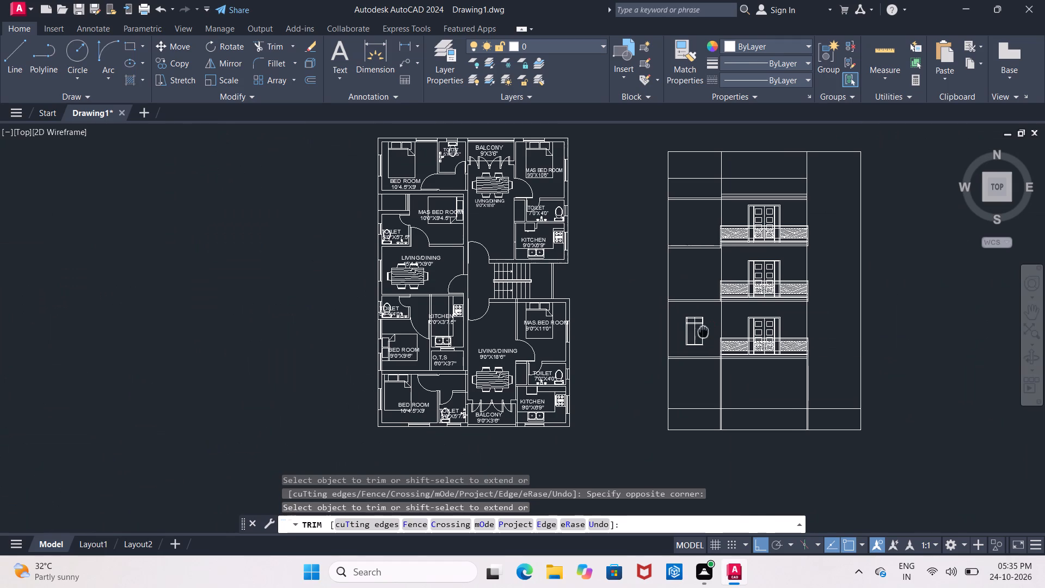
middle_drag(701, 332, 647, 336)
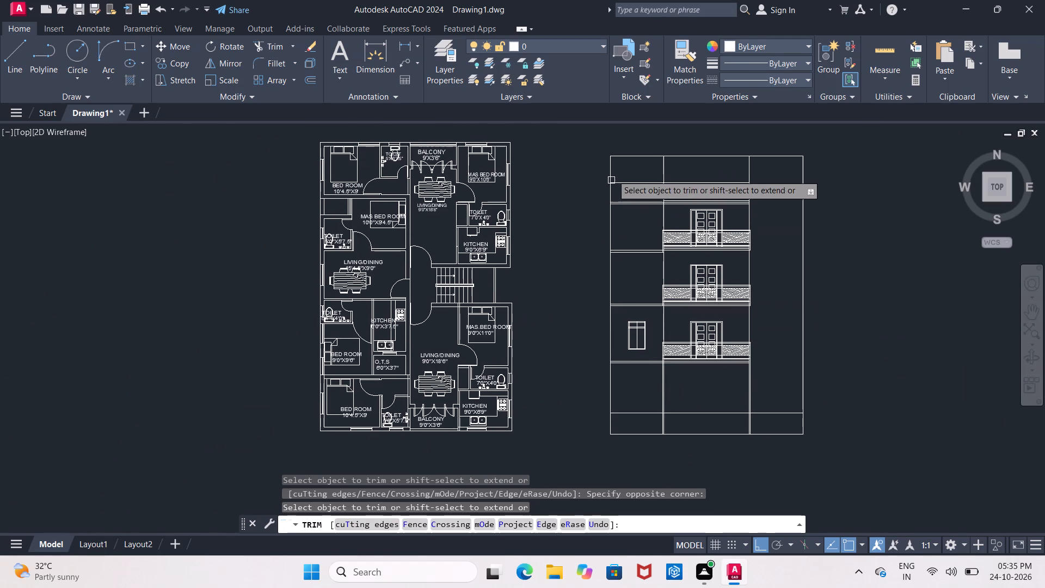
scroll(624, 335, up, 2)
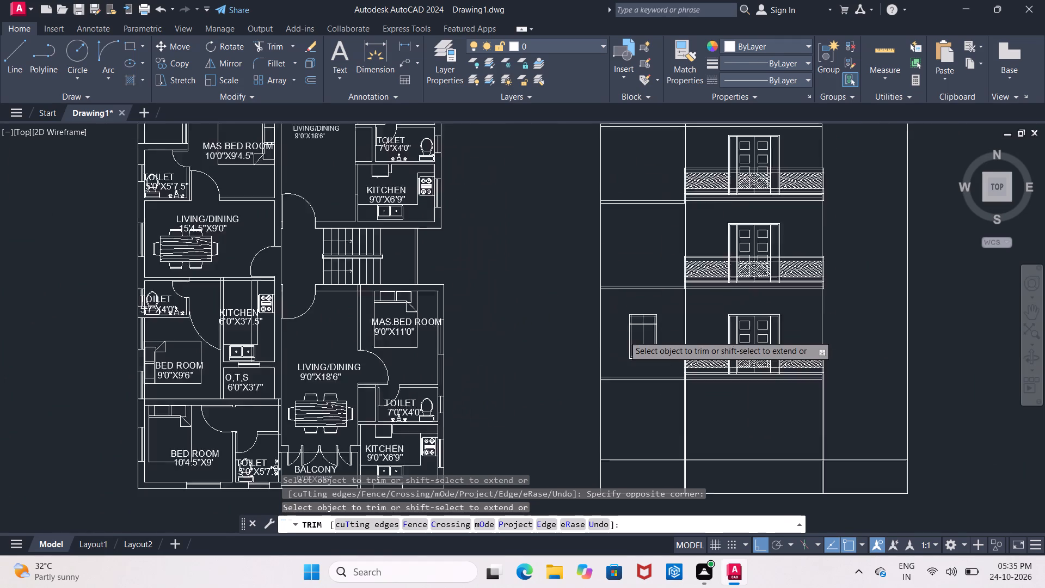
scroll(624, 335, up, 3)
middle_drag(624, 335, 530, 351)
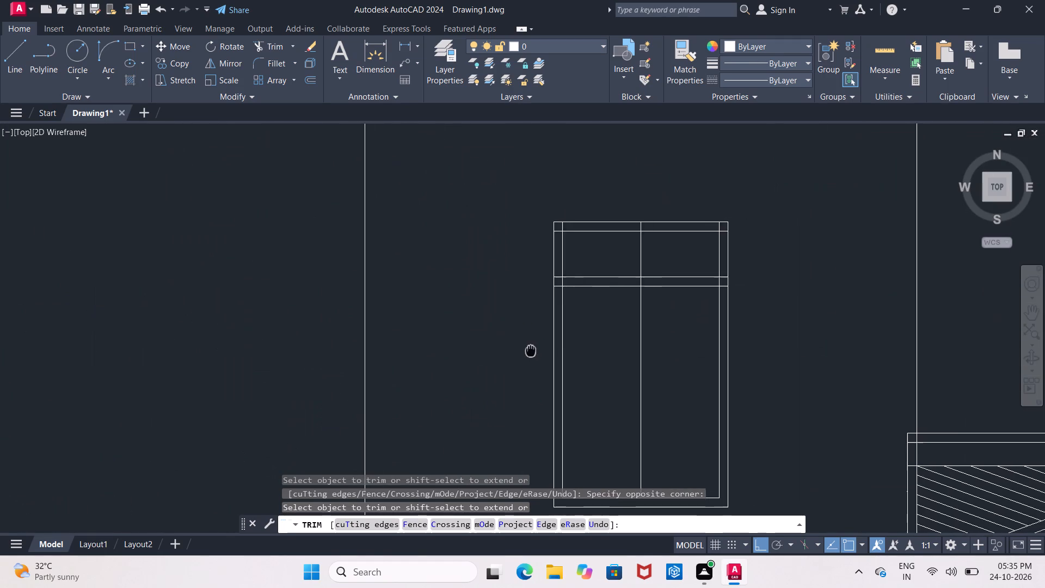
middle_drag(530, 351, 519, 354)
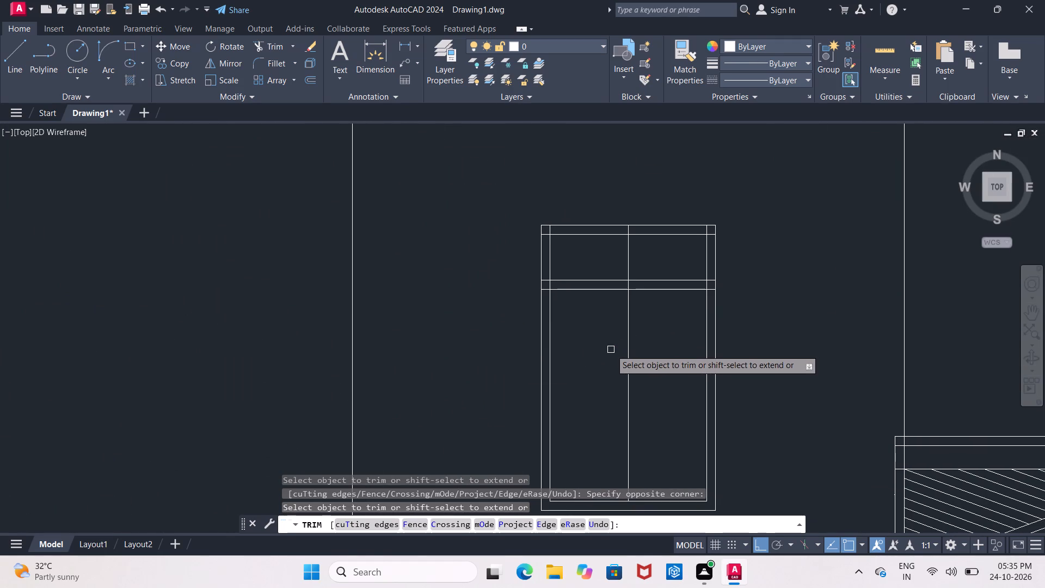
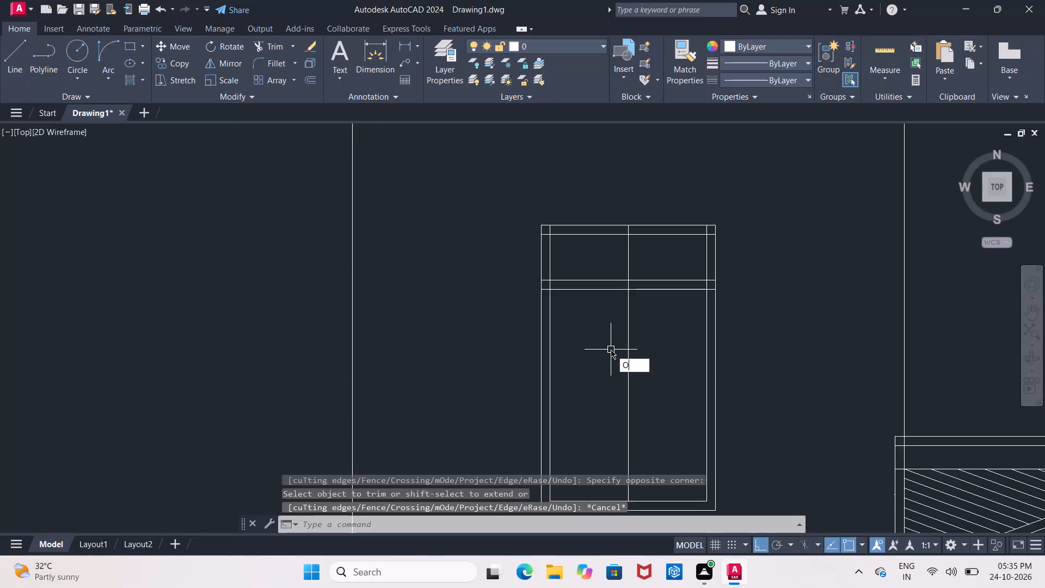
Offset the window's vertical centre line 1" to each side to form the mullion.
key(Return)
text(1")
key(Return)
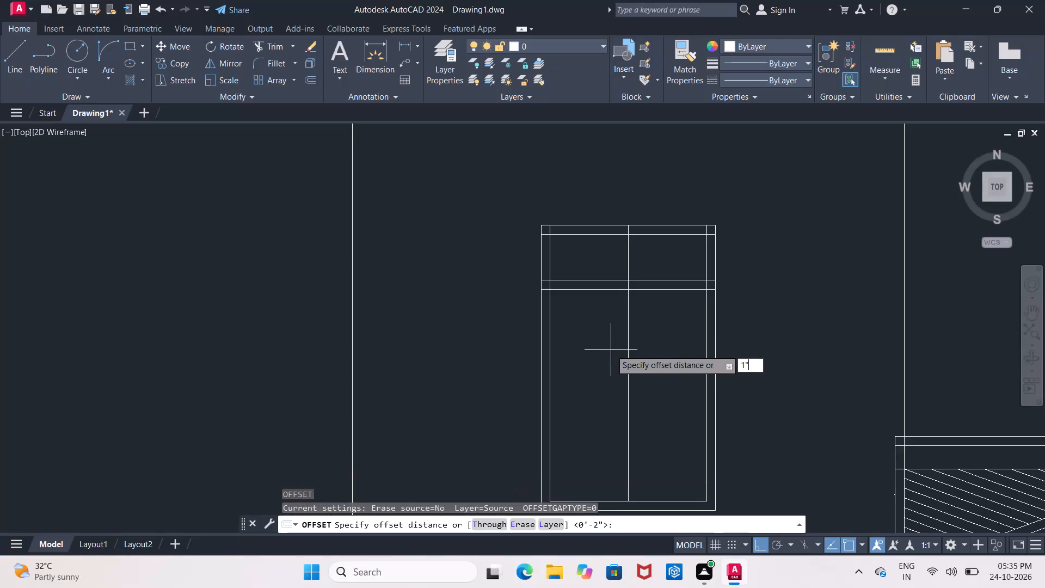
click(626, 369)
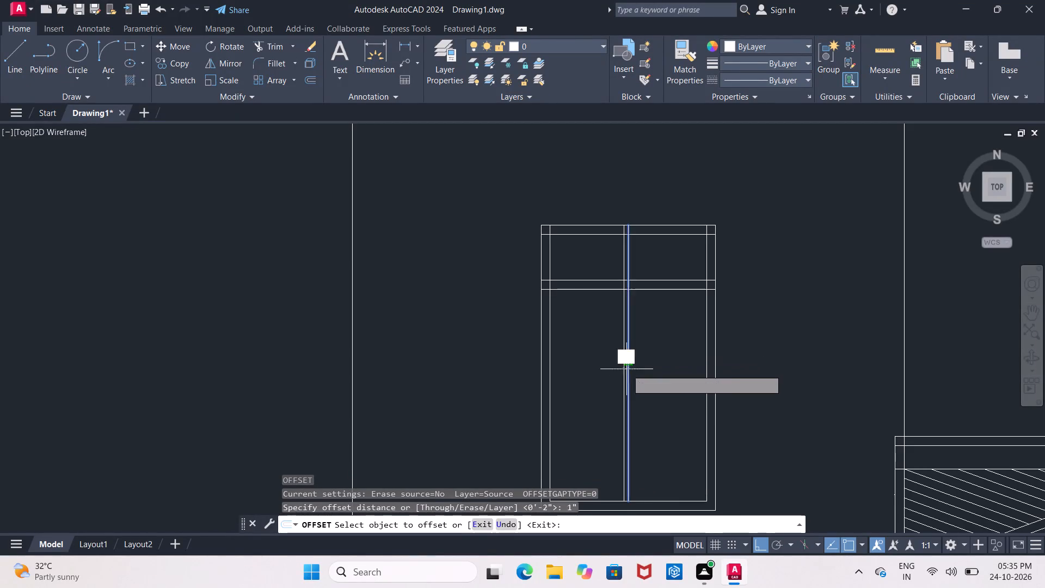
click(658, 375)
click(627, 395)
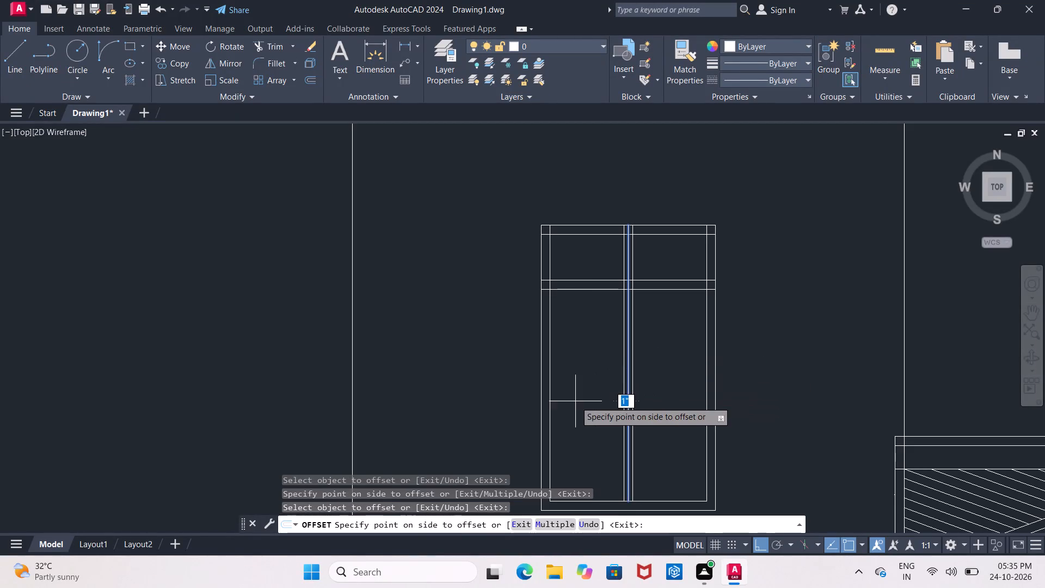
click(575, 401)
key(Escape)
Delete the original centre line between the two mullion lines.
scroll(605, 402, up, 1)
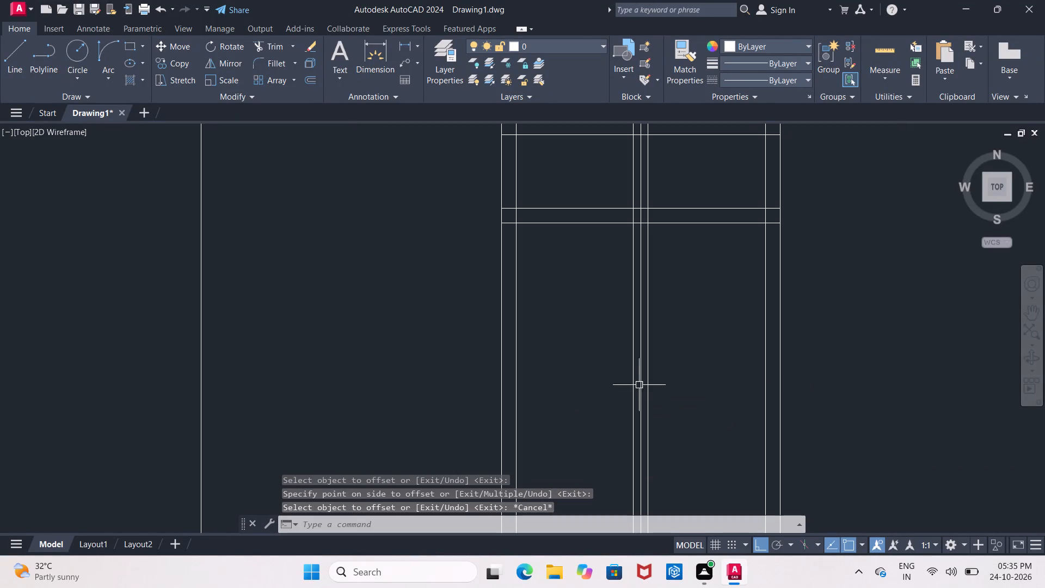
click(642, 377)
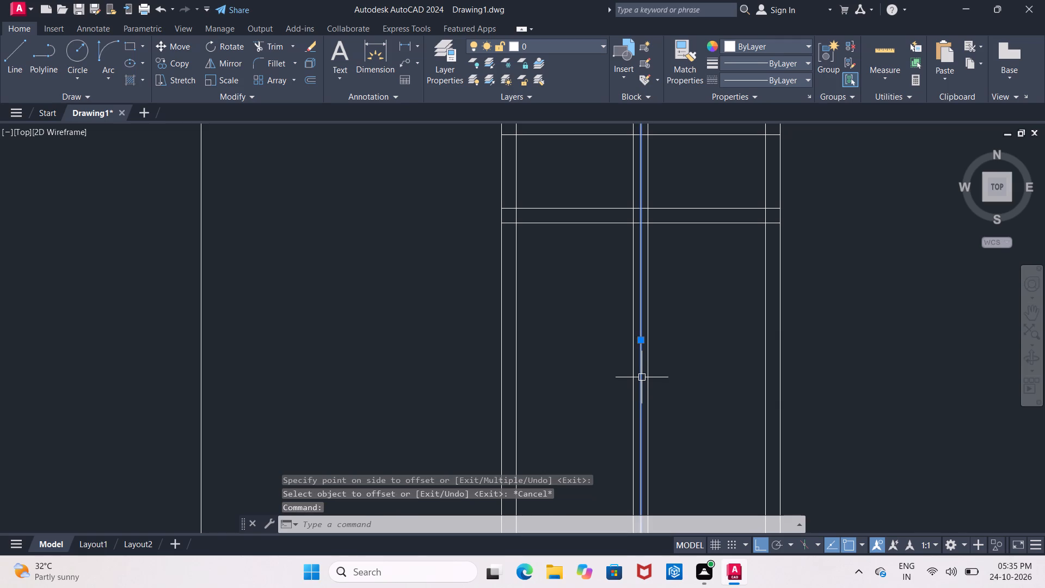
key(Delete)
Trim the left jamb's inner line across the head and transom bar, and the head and transom lines inside the mullion.
middle_drag(642, 377, 635, 401)
scroll(641, 382, down, 1)
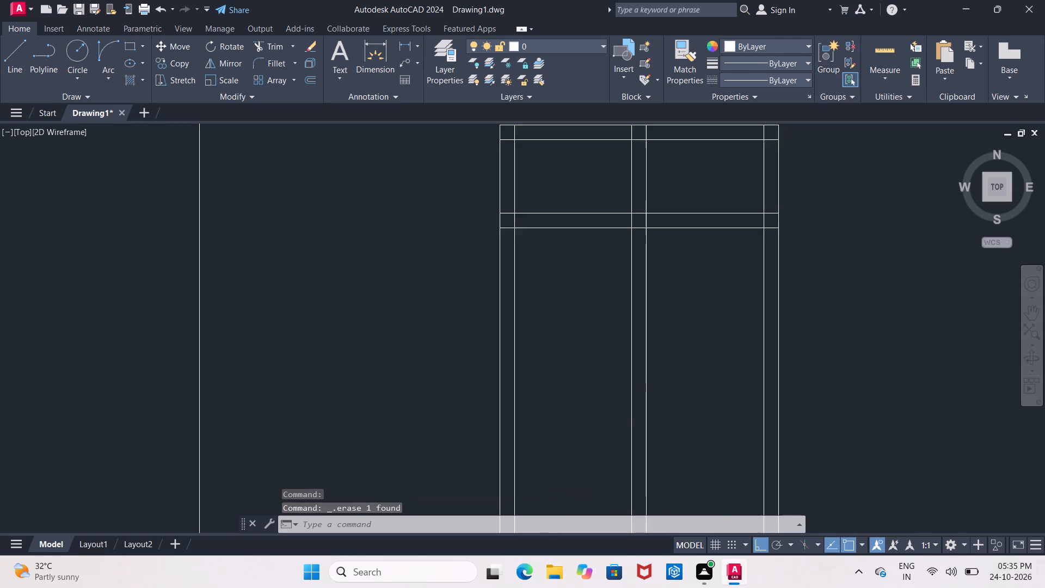
middle_drag(635, 401, 610, 480)
scroll(589, 356, up, 2)
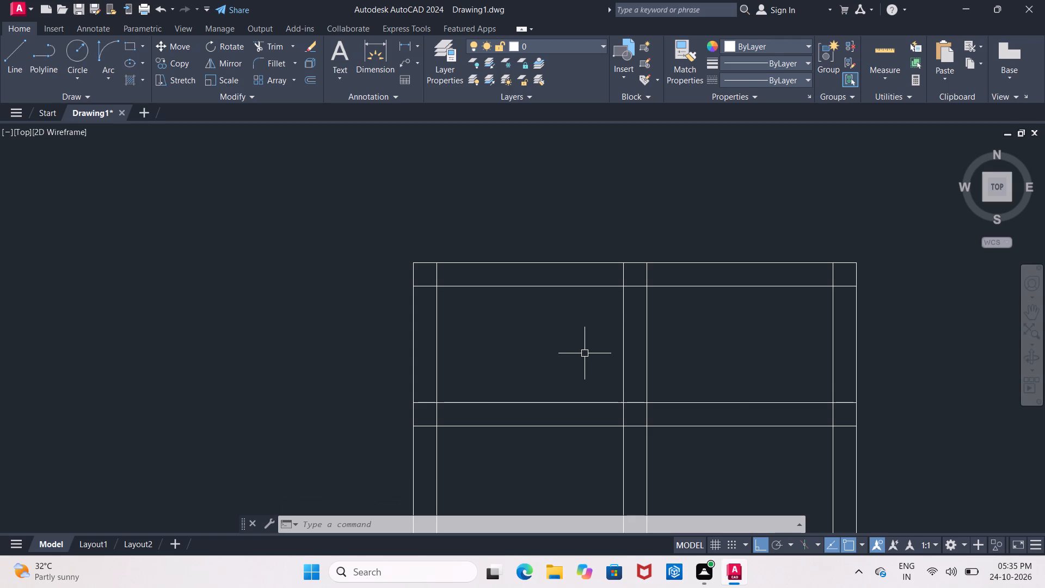
scroll(585, 358, down, 1)
middle_drag(585, 358, 569, 315)
key(Escape)
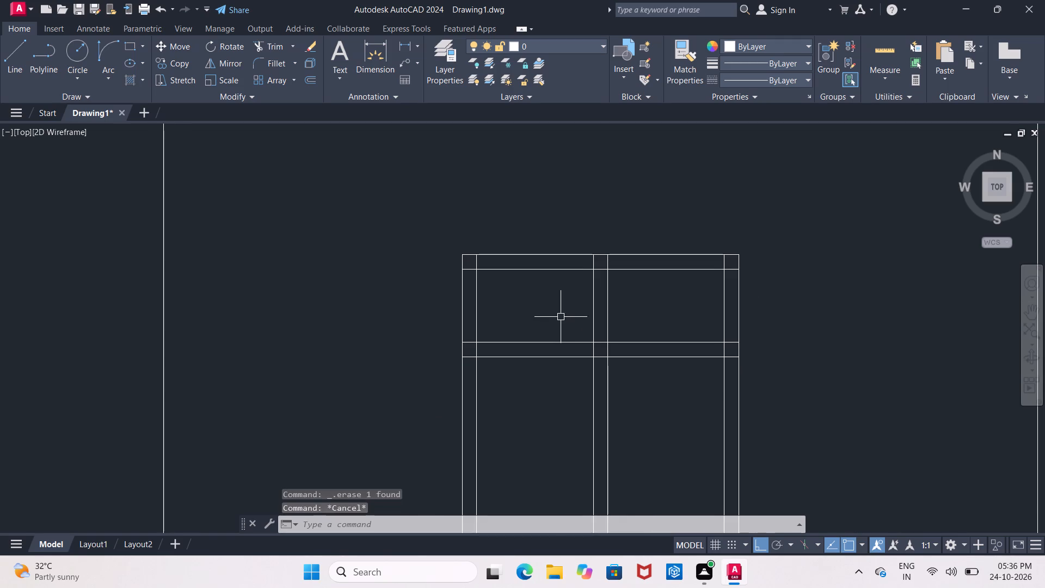
key(t)
key(r)
key(space)
key(space)
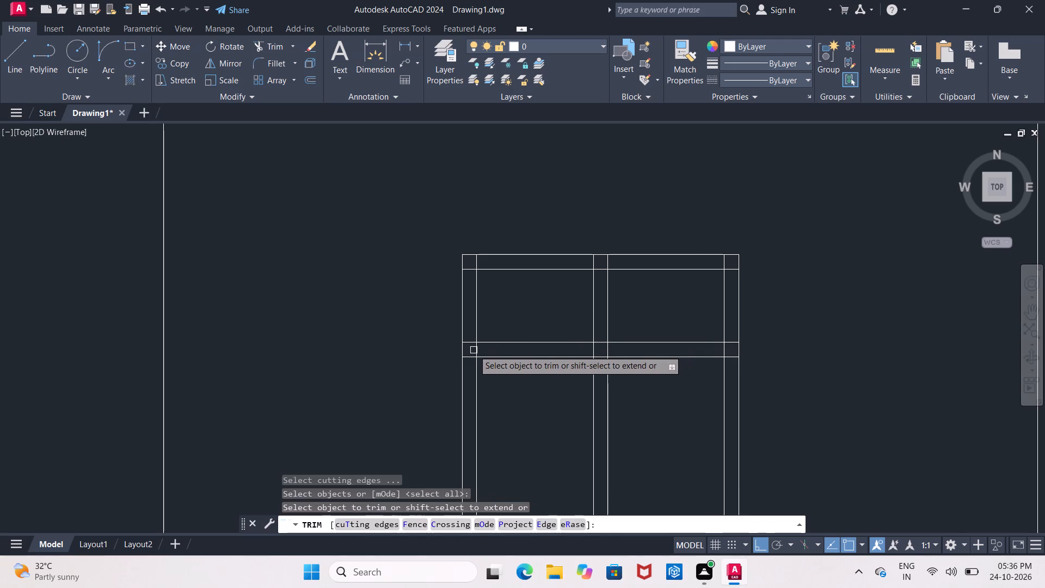
click(475, 350)
click(477, 263)
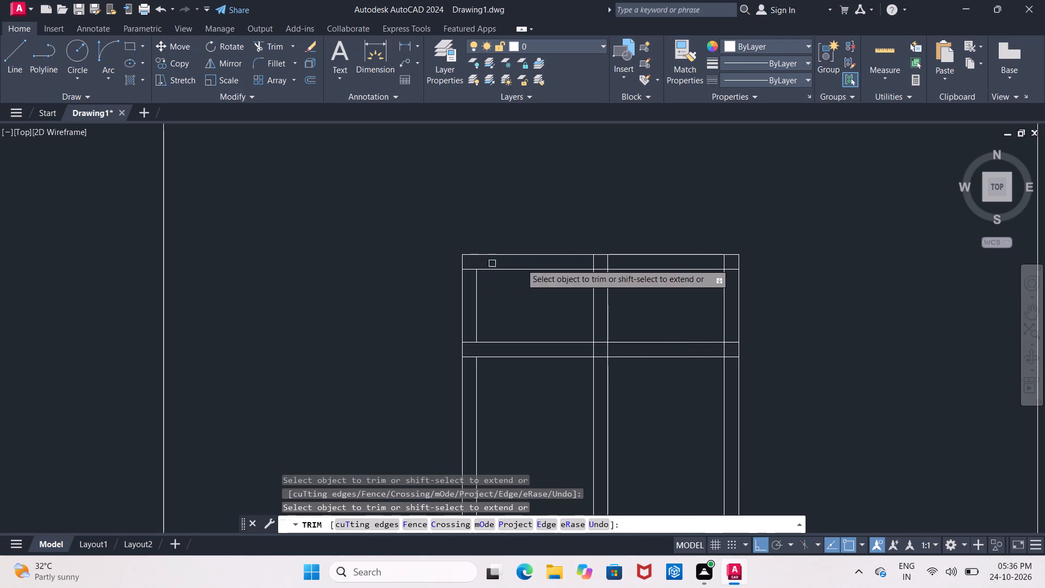
click(604, 270)
click(597, 341)
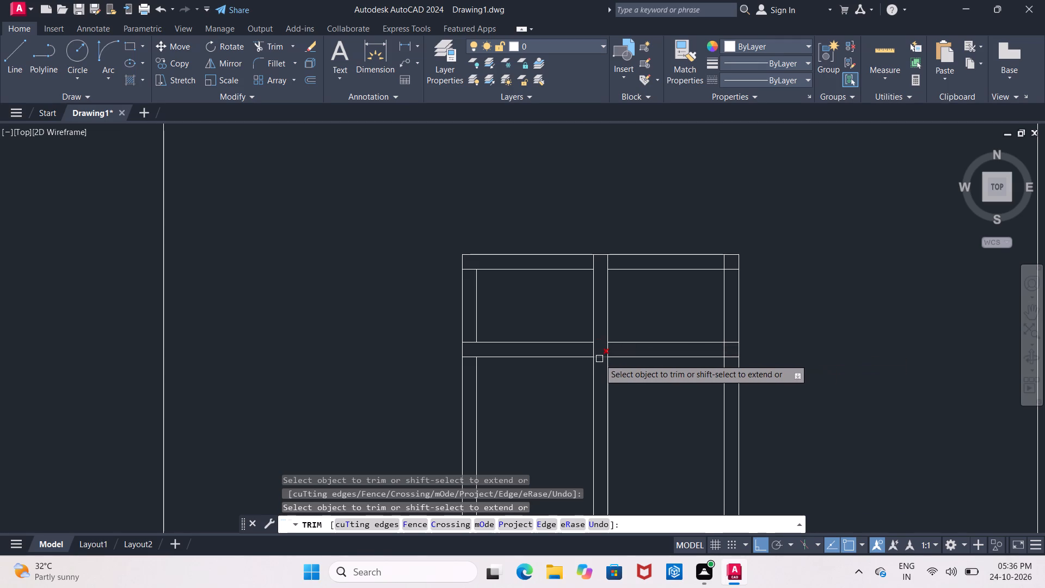
click(599, 357)
Trim the overlapping head, transom and inner jamb lines at the right jamb, plus the head-line stub at the upper-left frame corner.
click(733, 357)
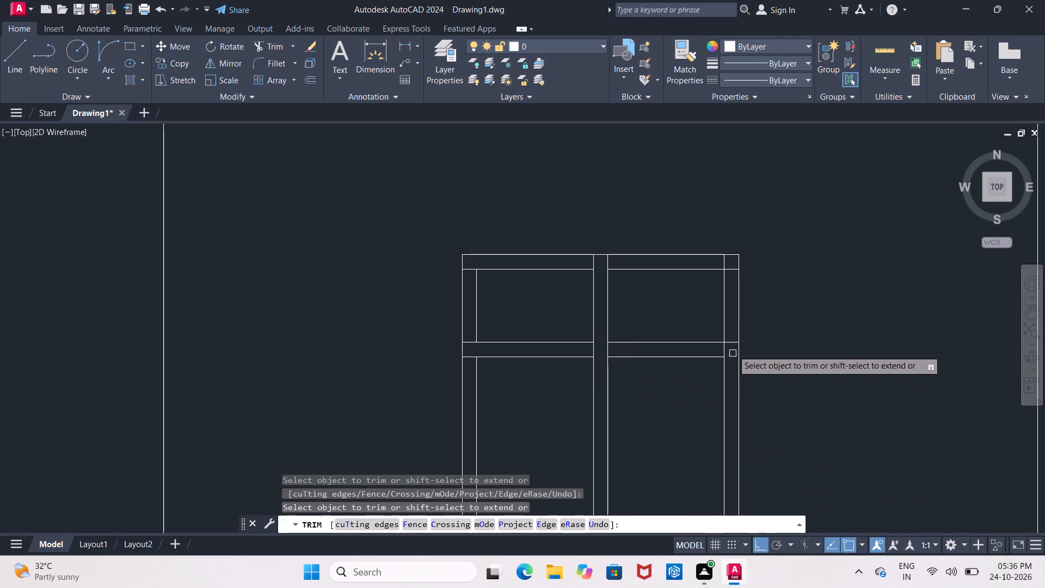
click(733, 341)
click(731, 271)
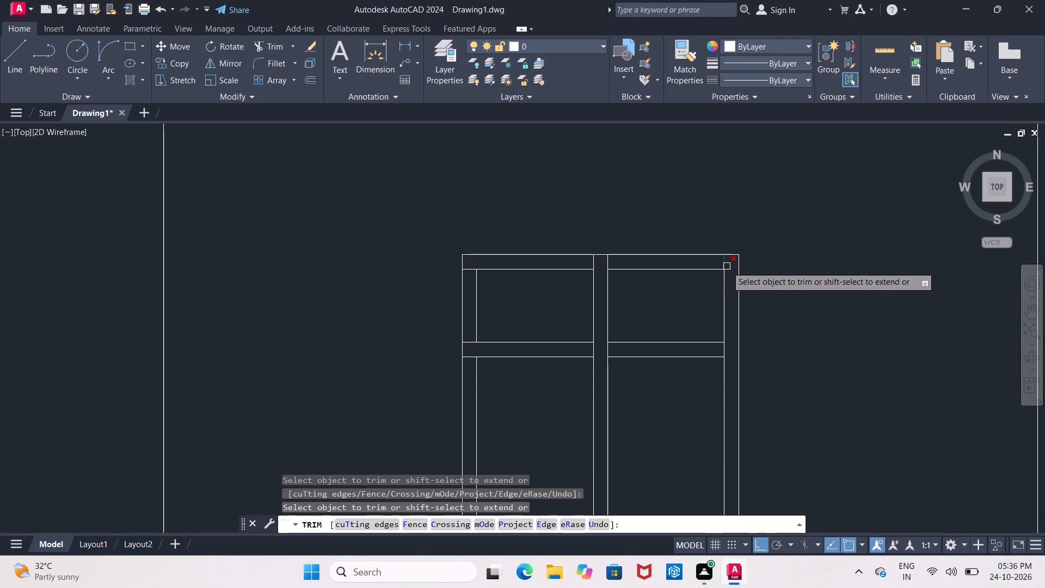
click(726, 266)
click(723, 348)
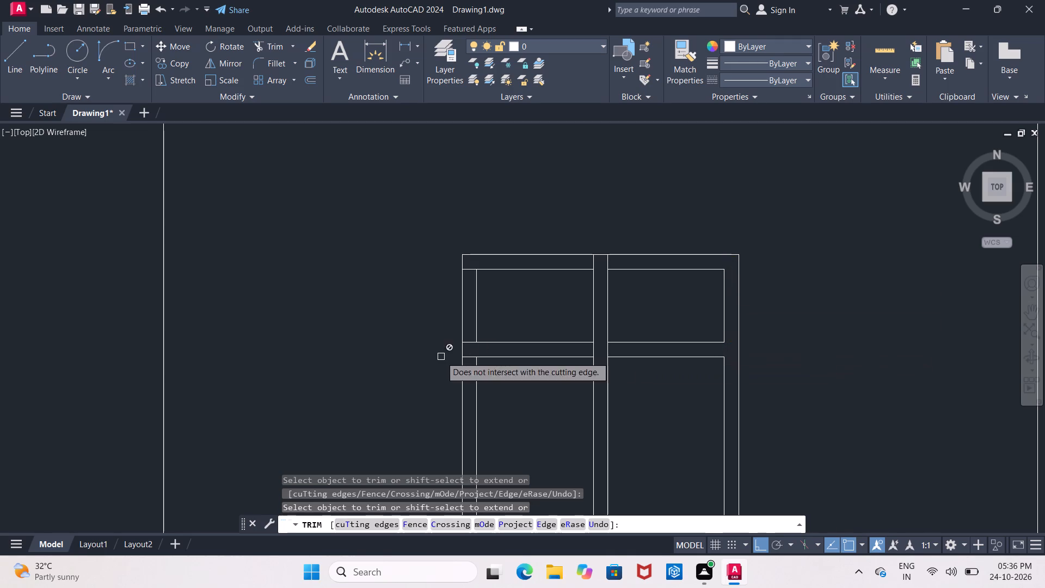
middle_drag(428, 384, 394, 379)
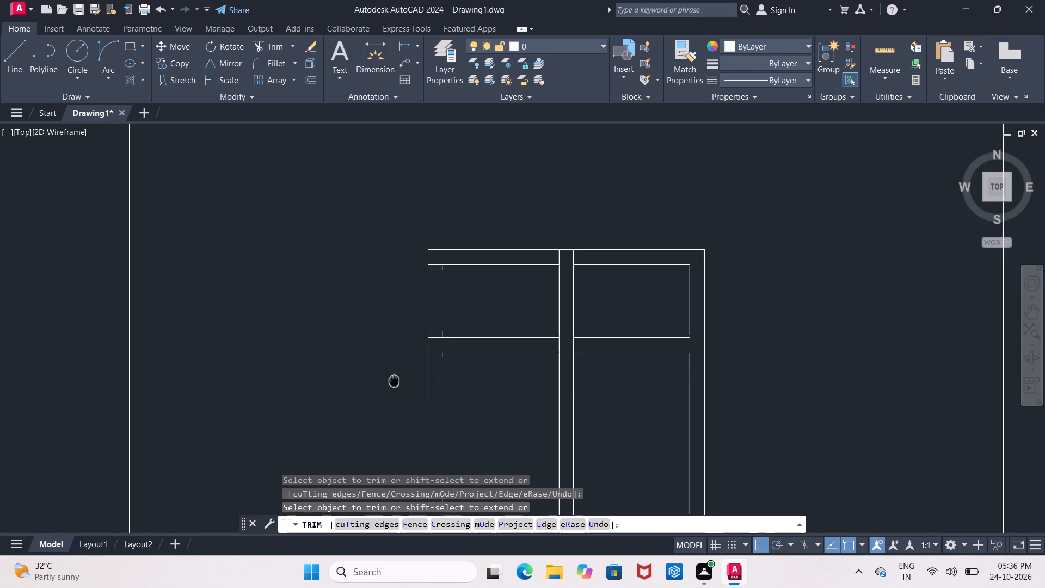
click(435, 263)
scroll(495, 304, down, 1)
middle_drag(495, 304, 460, 246)
scroll(491, 266, up, 1)
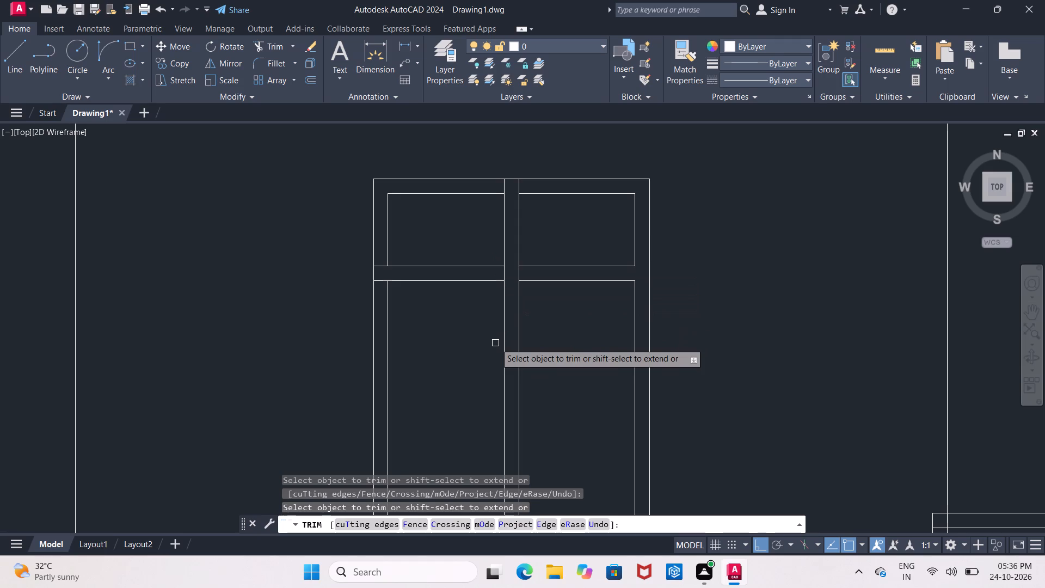
middle_drag(495, 344, 480, 384)
scroll(480, 384, down, 1)
key(Escape)
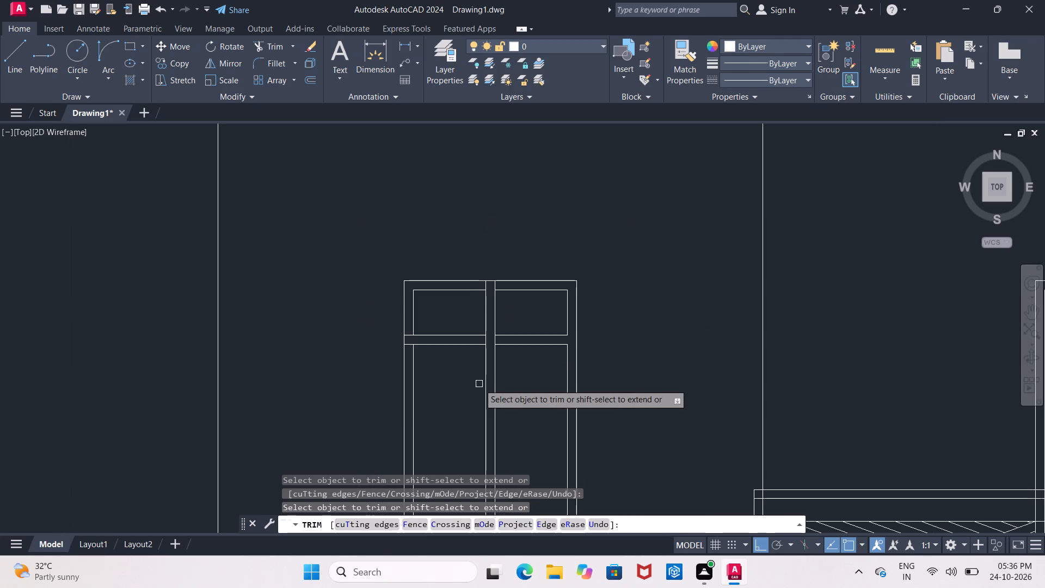
Stretch the top end of the left mullion line straight up beyond the building's roof line.
click(484, 396)
scroll(472, 396, down, 2)
middle_drag(472, 396, 480, 333)
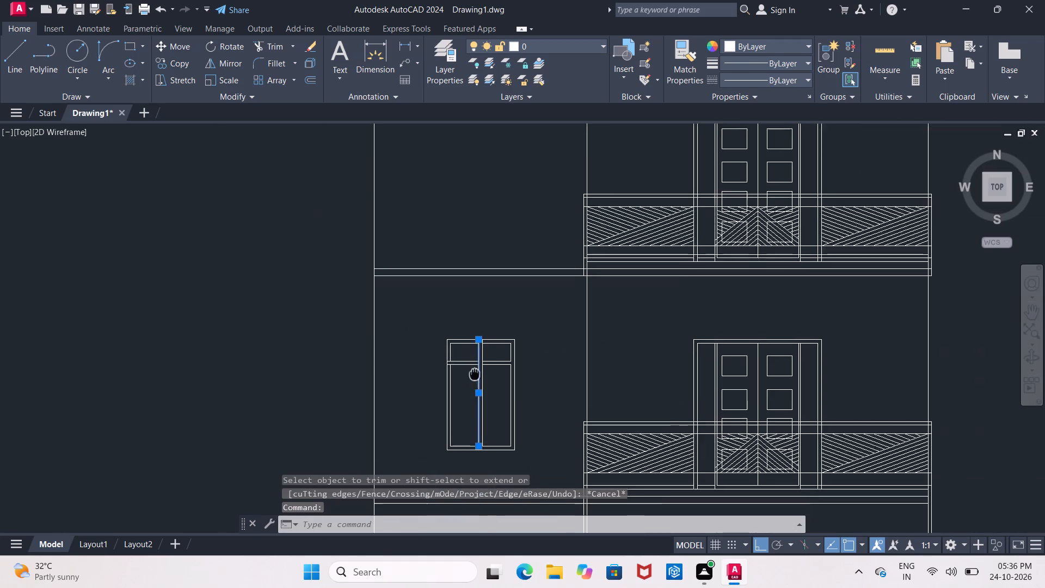
middle_drag(480, 333, 458, 388)
click(465, 343)
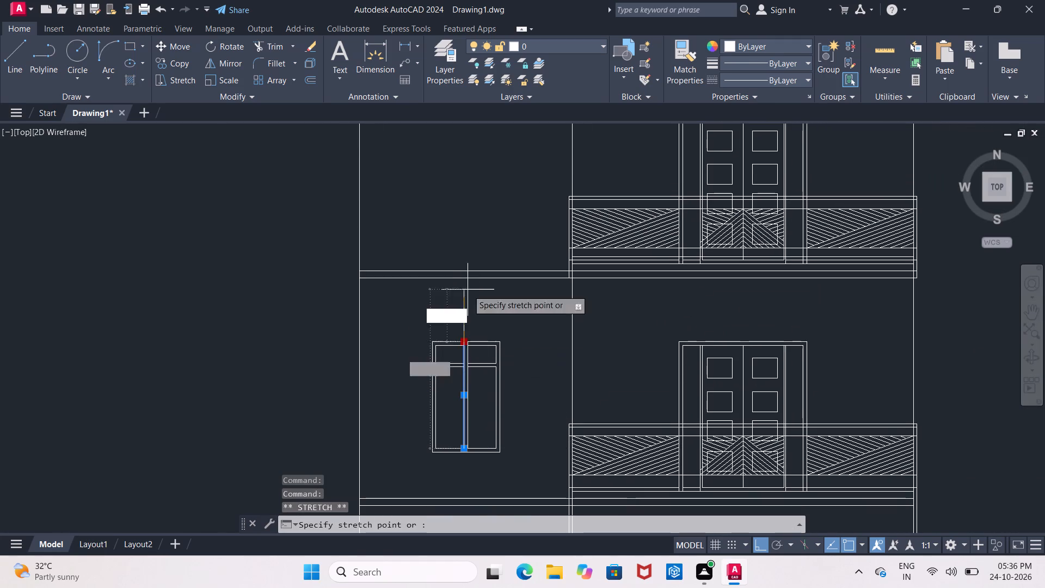
middle_drag(475, 235, 466, 577)
middle_drag(435, 345, 429, 568)
middle_drag(433, 407, 435, 477)
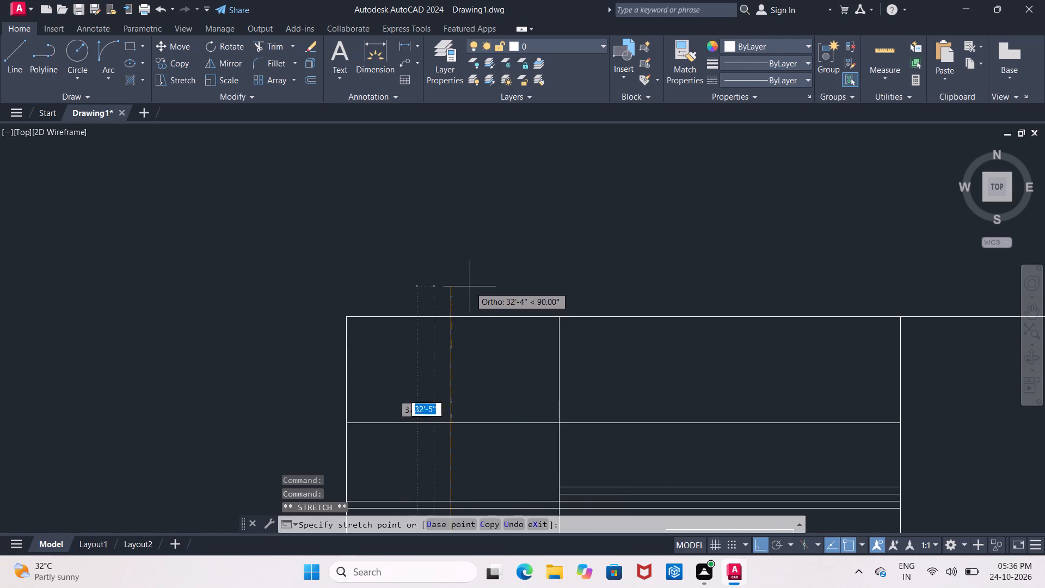
click(472, 269)
key(Escape)
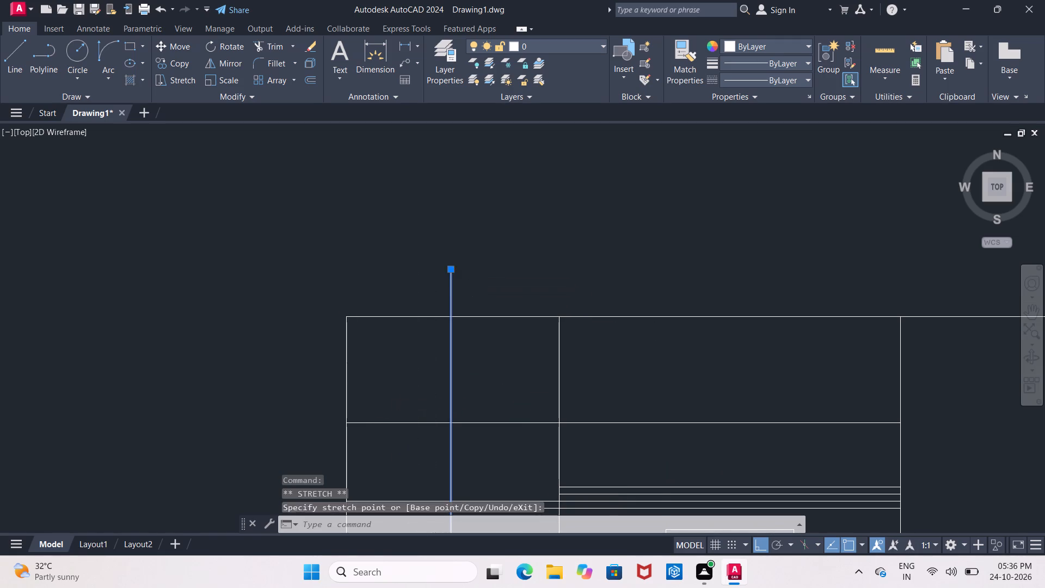
Offset the extended mullion line 2" to the right.
scroll(474, 299, down, 2)
middle_drag(473, 302, 477, 216)
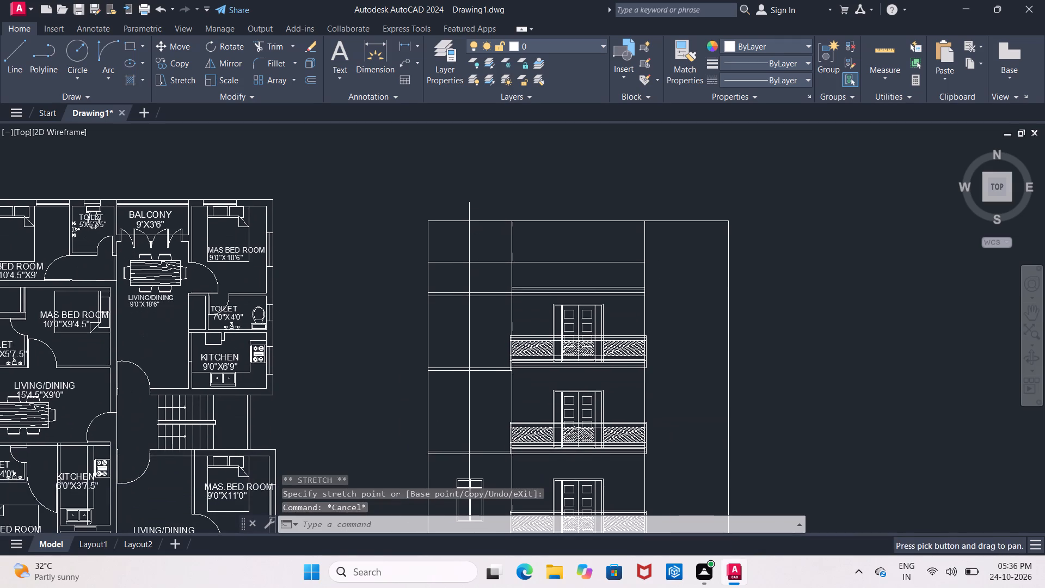
scroll(477, 217, up, 1)
key(o)
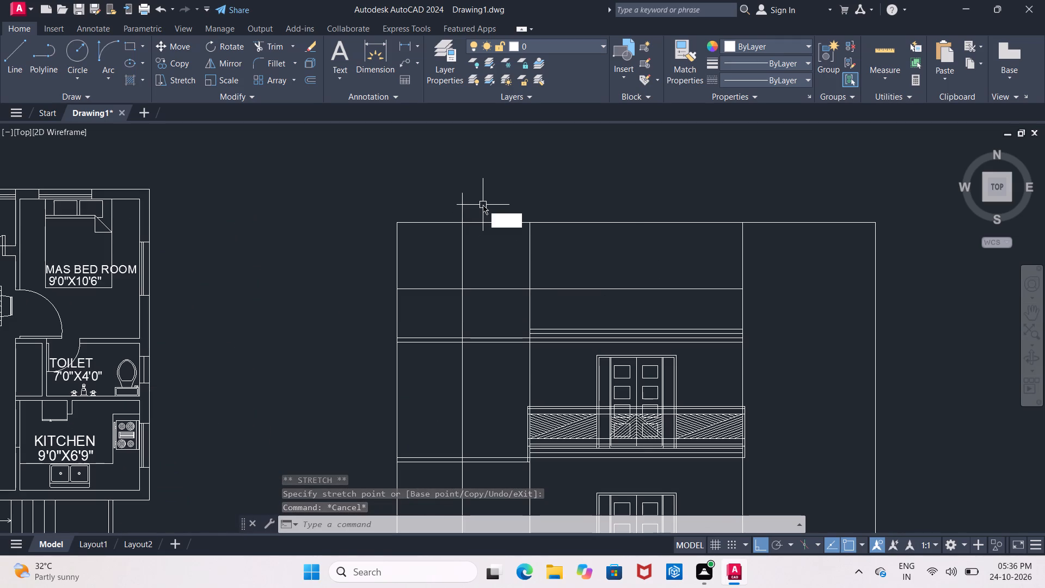
key(Return)
text(2")
key(Return)
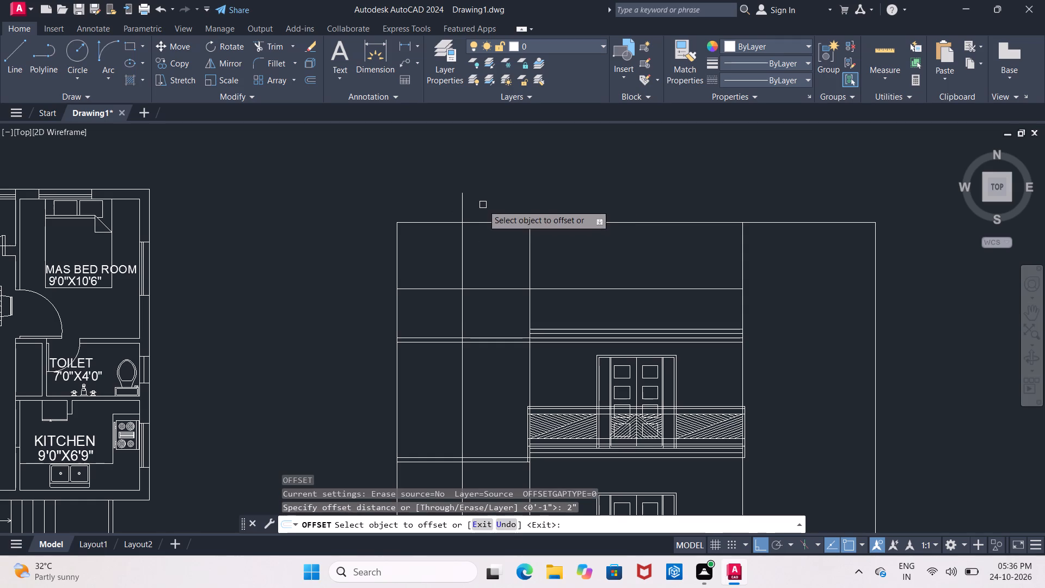
click(465, 214)
click(575, 195)
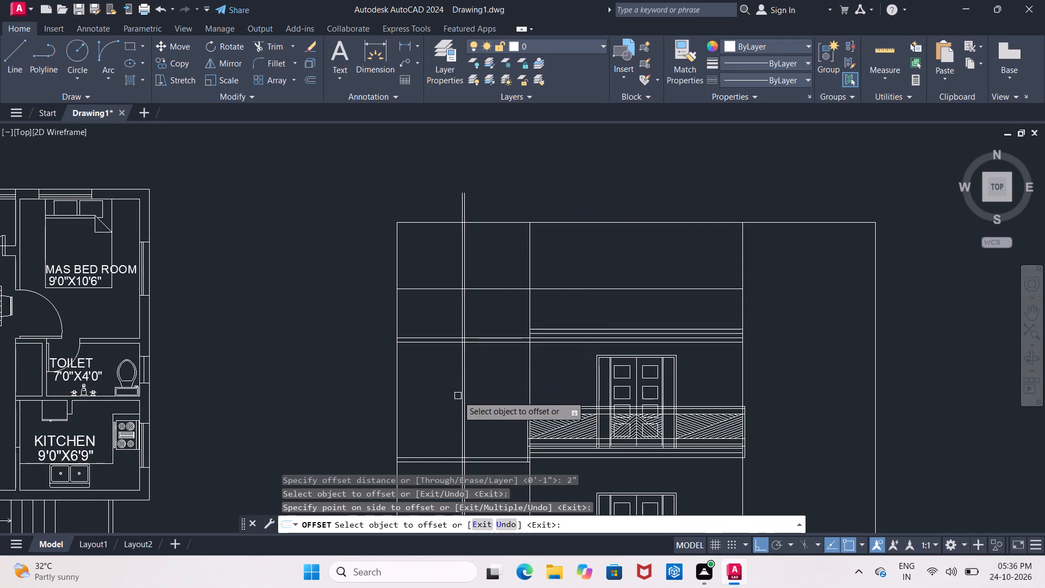
middle_drag(458, 396, 459, 258)
middle_drag(478, 408, 495, 254)
scroll(458, 382, up, 2)
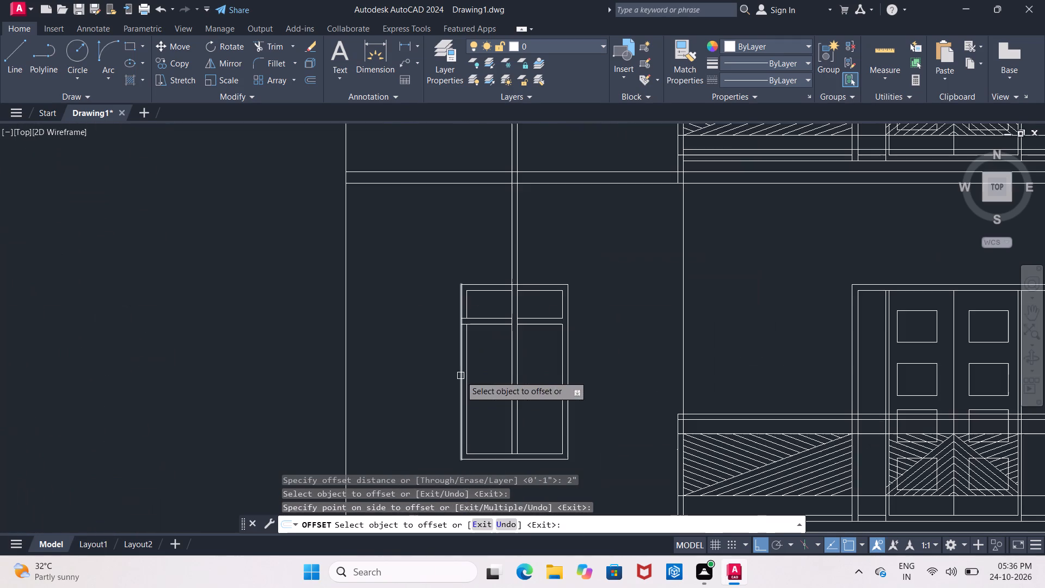
scroll(462, 366, up, 1)
middle_drag(452, 245, 447, 385)
key(Escape)
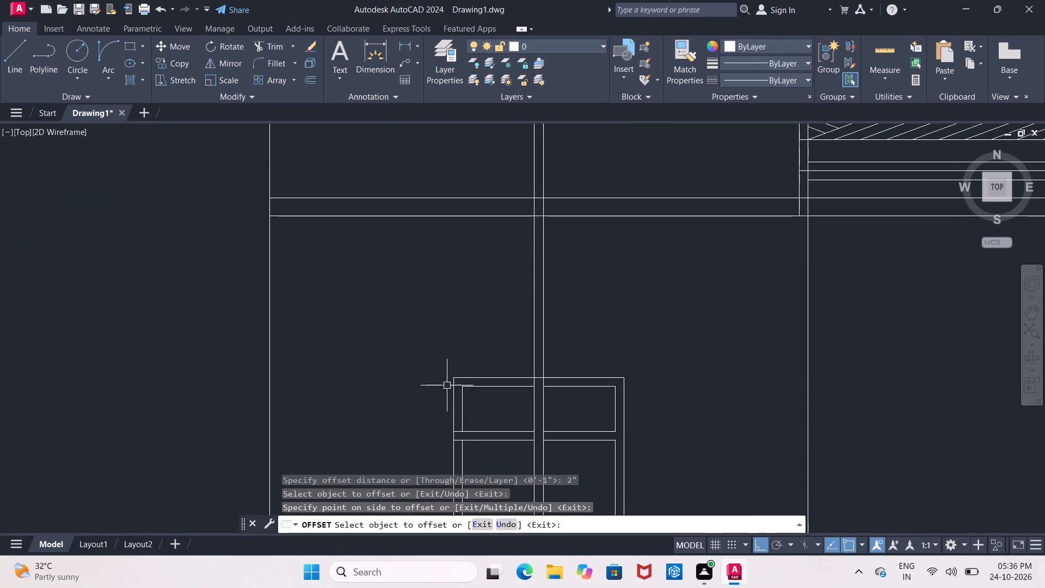
Stretch the window's left outer frame line straight up past the roof, level with the tops of the extended mullion lines.
click(451, 406)
click(453, 378)
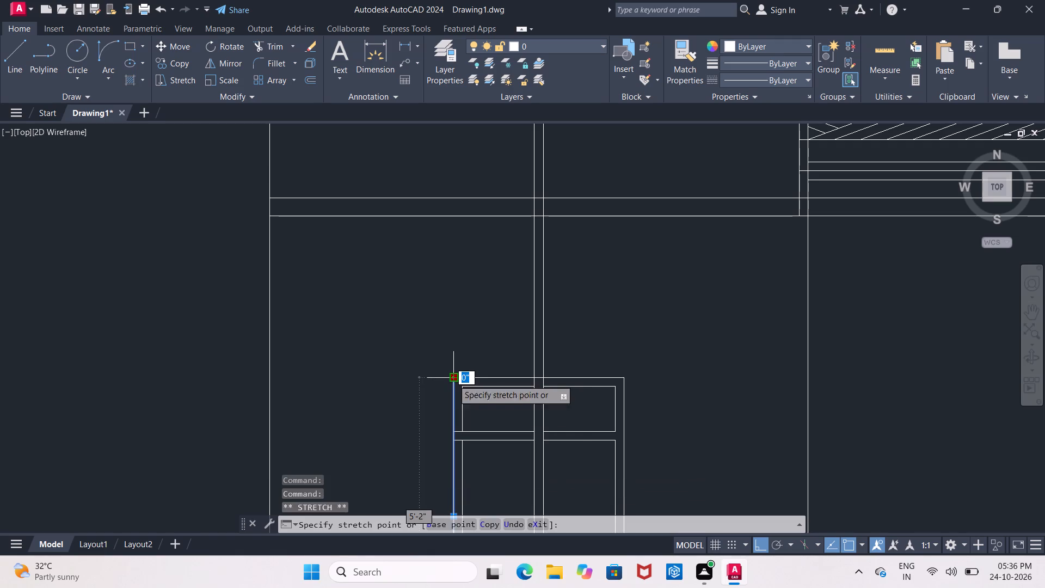
middle_drag(448, 311, 427, 464)
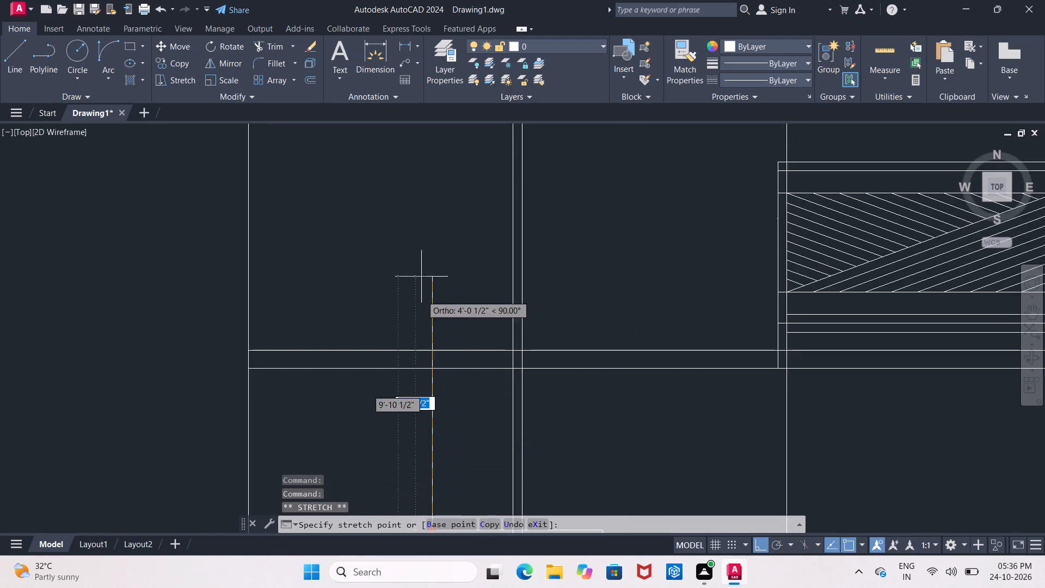
middle_drag(421, 301, 399, 587)
middle_drag(391, 392, 382, 587)
scroll(382, 587, down, 4)
middle_drag(355, 298, 354, 480)
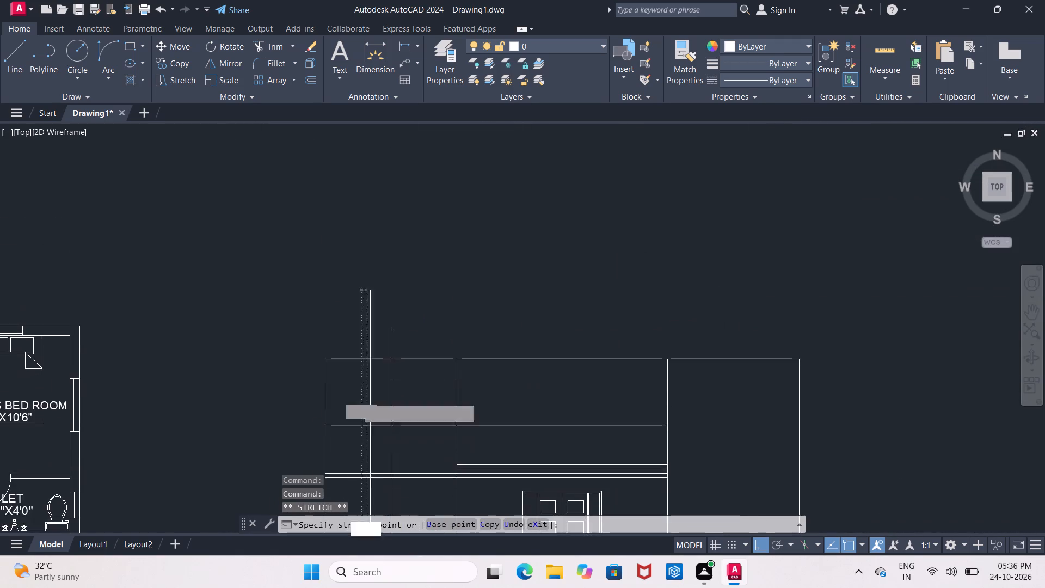
middle_drag(357, 315, 358, 371)
scroll(362, 381, up, 1)
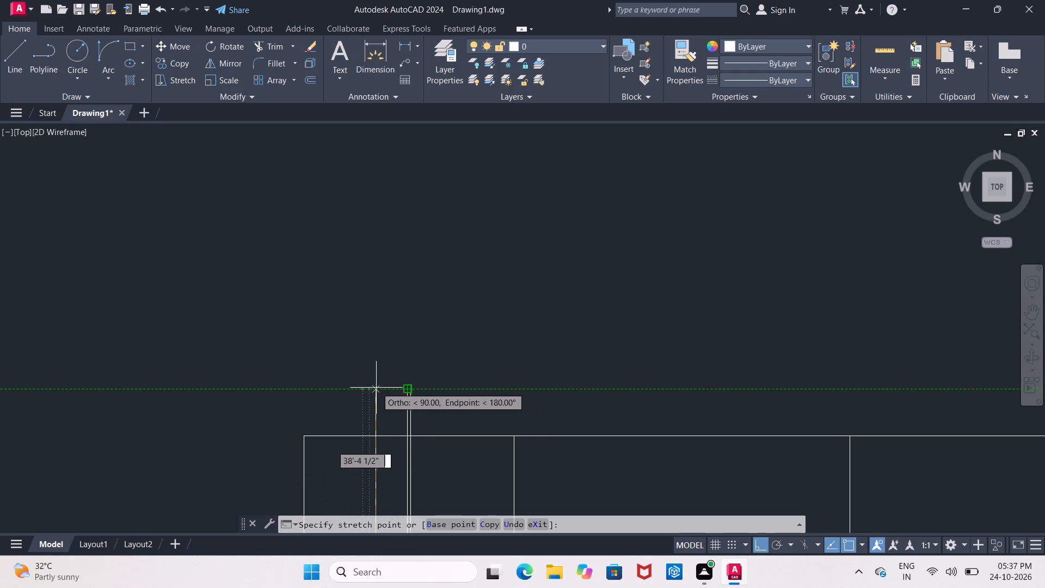
click(376, 390)
key(Escape)
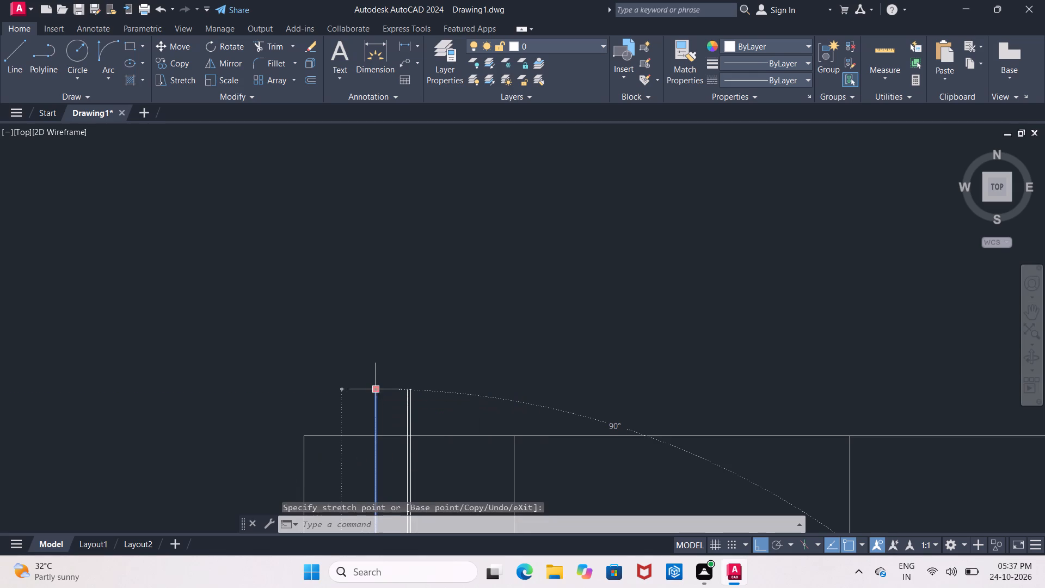
key(Escape)
Offset the window's extended left outer frame line 2" to the right.
key(p)
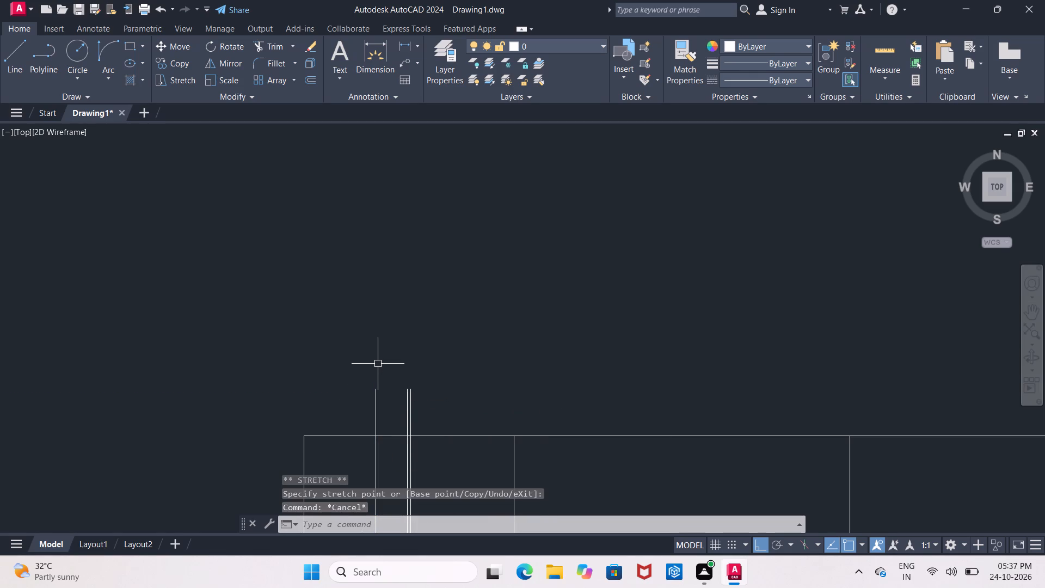
key(BackSpace)
key(o)
key(Return)
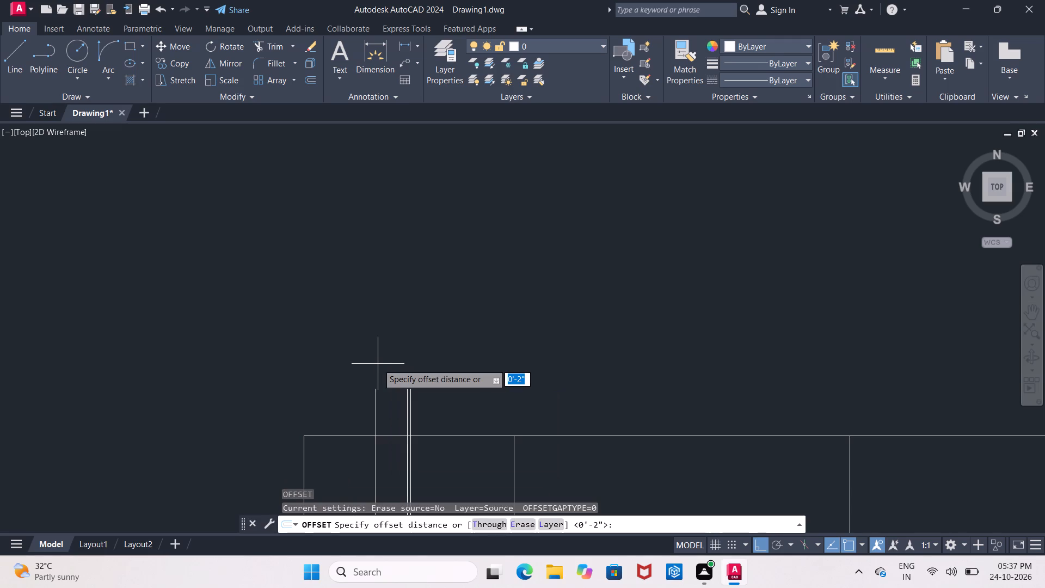
key(2)
key(shift+quotedbl)
key(Return)
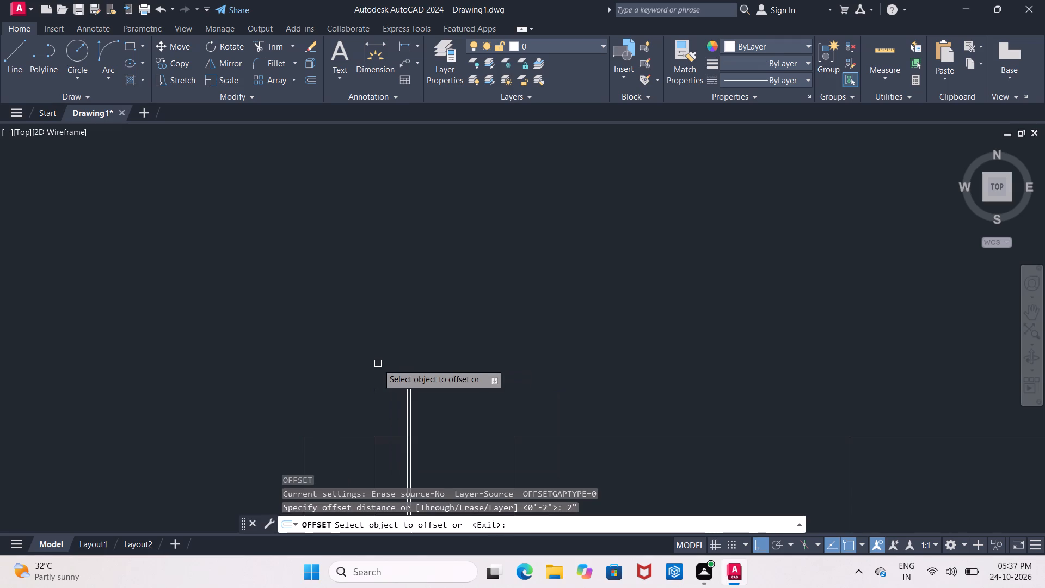
click(377, 415)
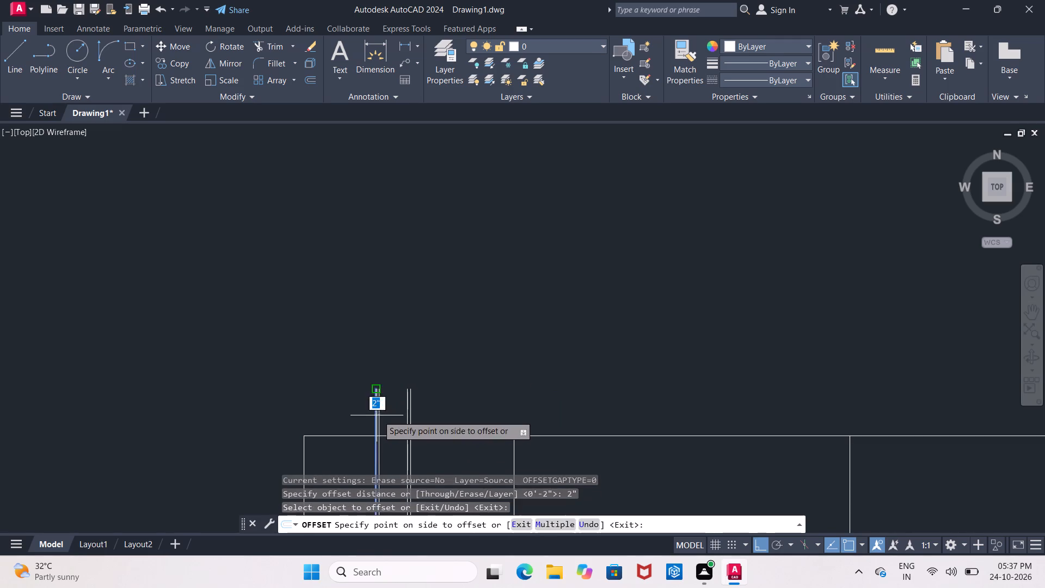
click(384, 417)
middle_drag(425, 407, 399, 186)
scroll(411, 204, down, 2)
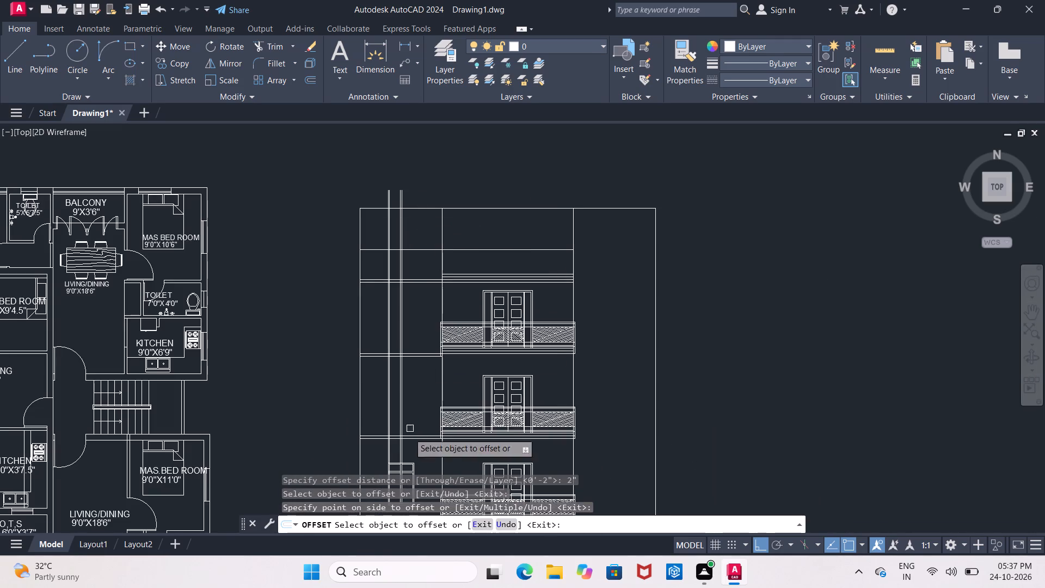
middle_drag(409, 434, 412, 259)
scroll(399, 336, up, 2)
middle_drag(422, 260, 401, 408)
scroll(419, 354, up, 2)
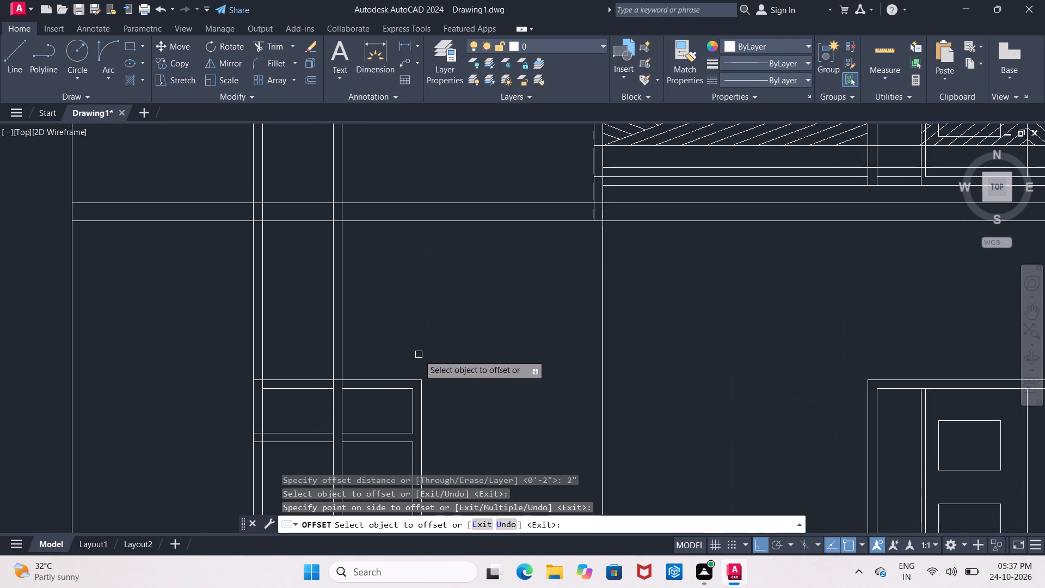
key(Escape)
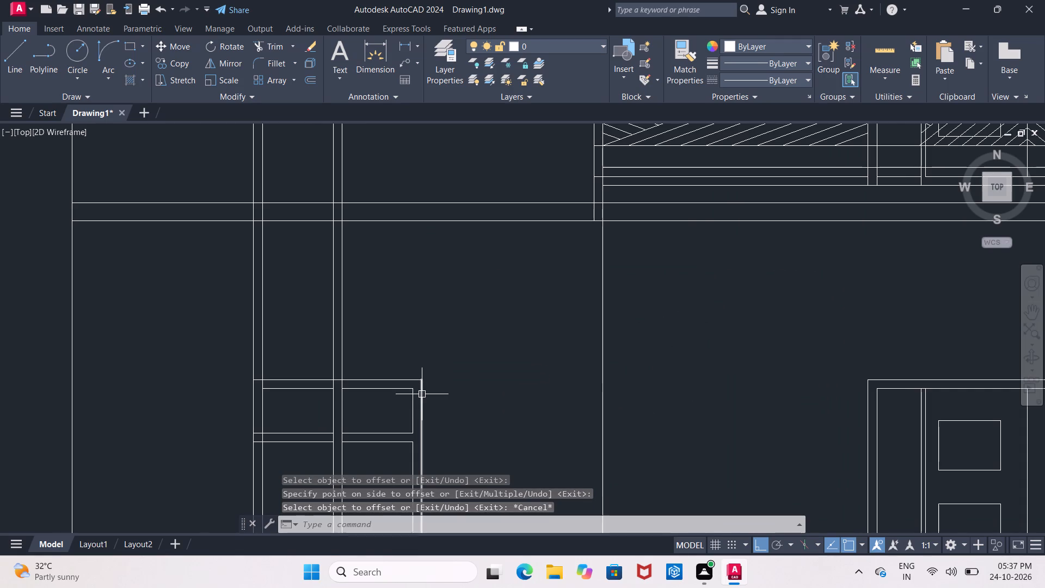
Stretch the window's right outer frame line straight up past the roof, level with the tops of the other extended lines.
click(422, 396)
click(423, 379)
middle_drag(450, 242, 414, 564)
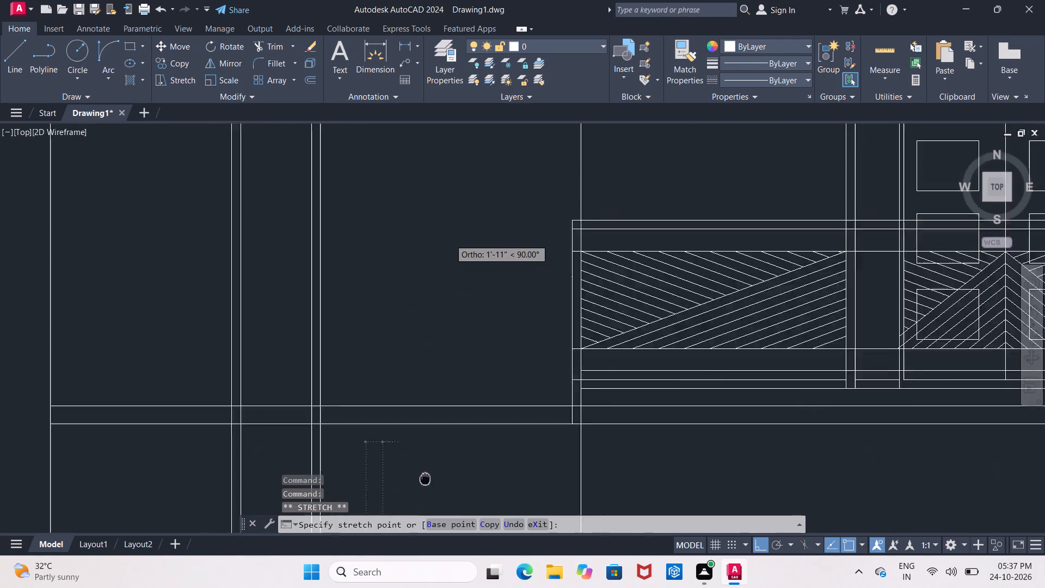
middle_drag(414, 564, 412, 579)
middle_drag(391, 381, 376, 587)
middle_drag(358, 225, 351, 587)
scroll(350, 587, down, 1)
middle_drag(353, 295, 340, 584)
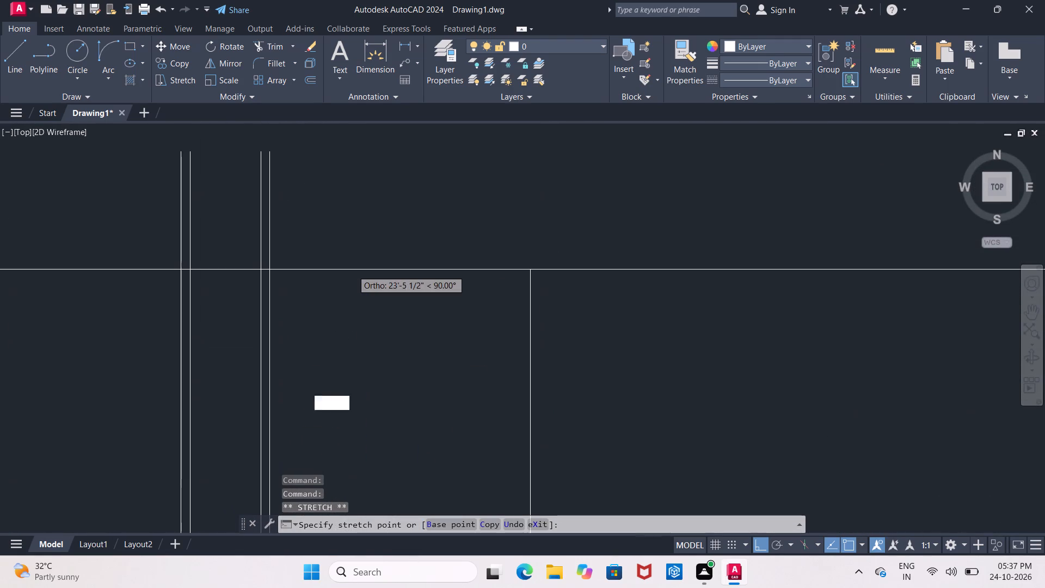
middle_drag(354, 289, 342, 454)
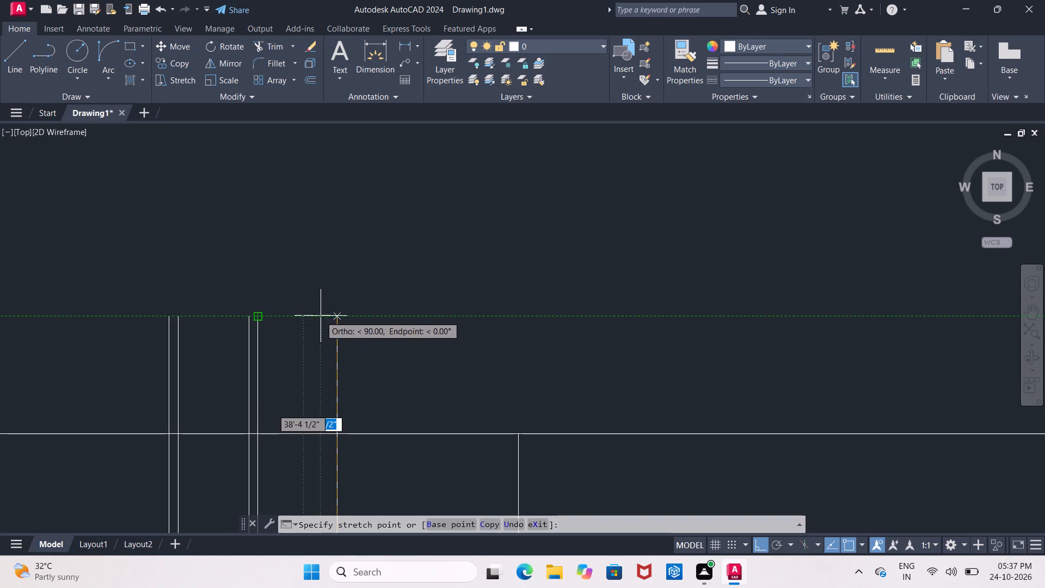
click(337, 316)
key(Escape)
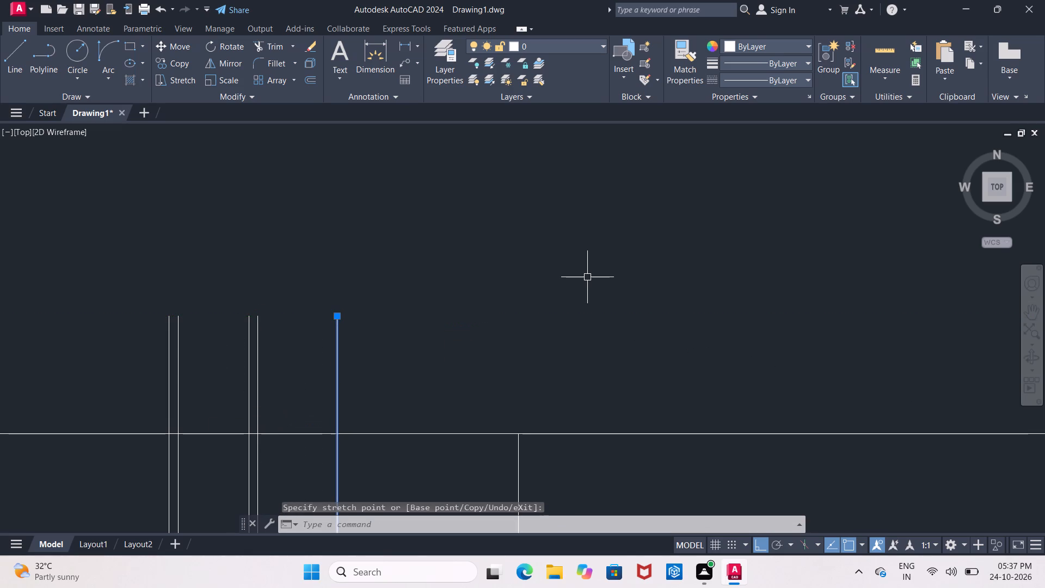
key(Escape)
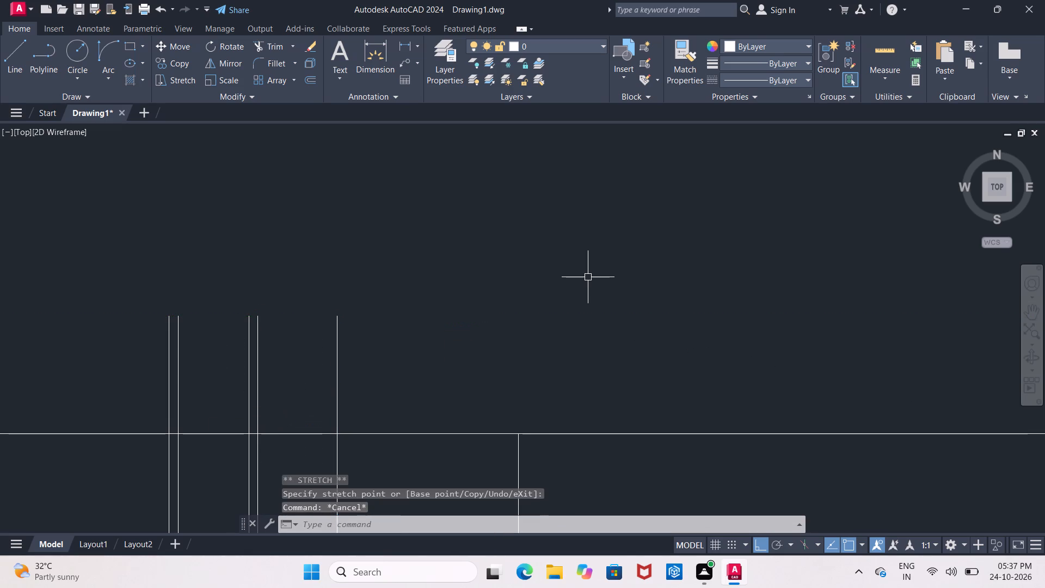
Offset the extended right outer frame line 2" to the left.
key(o)
key(Return)
text(2")
key(Return)
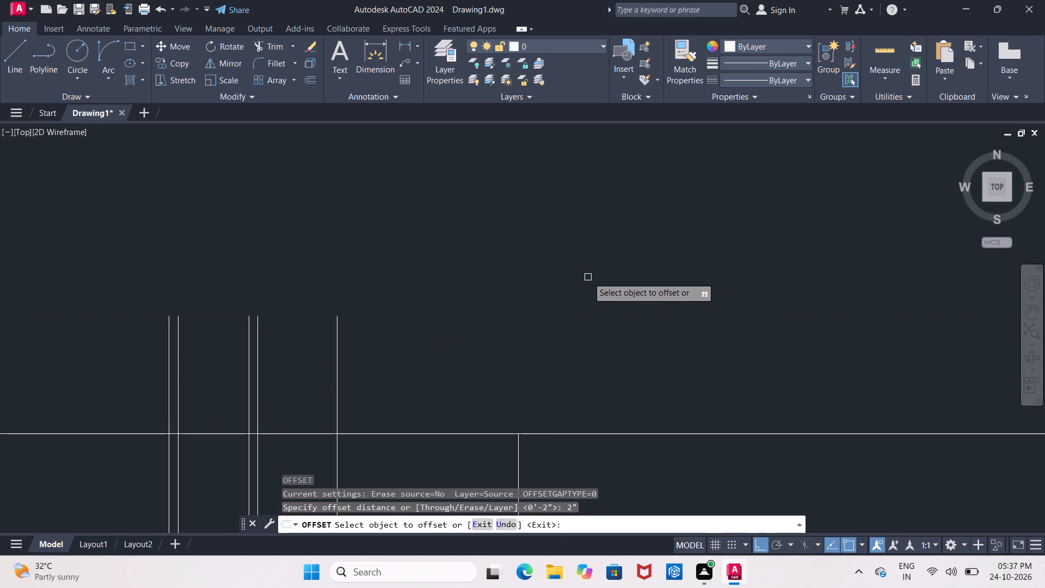
click(336, 375)
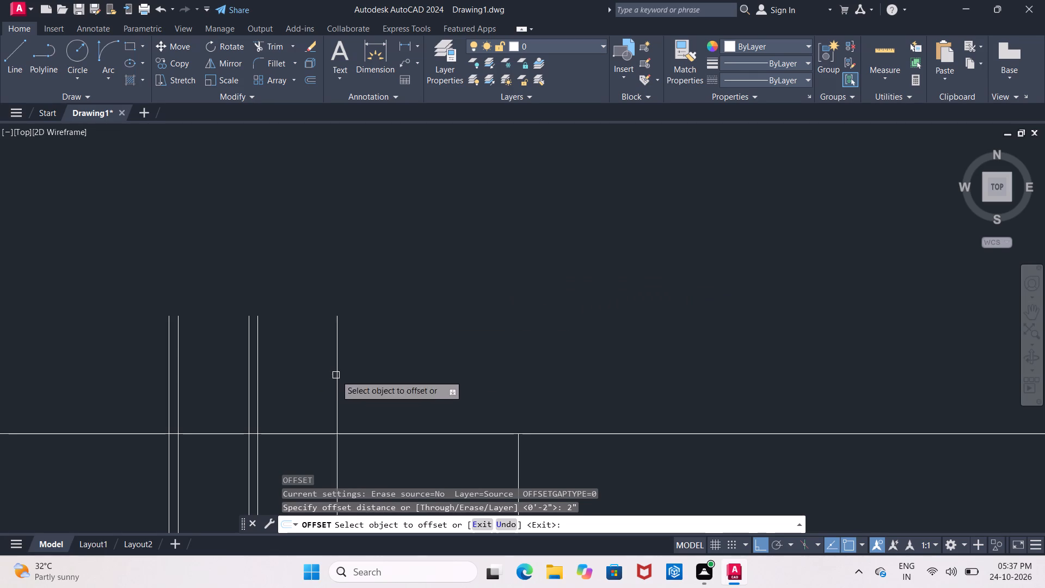
click(307, 375)
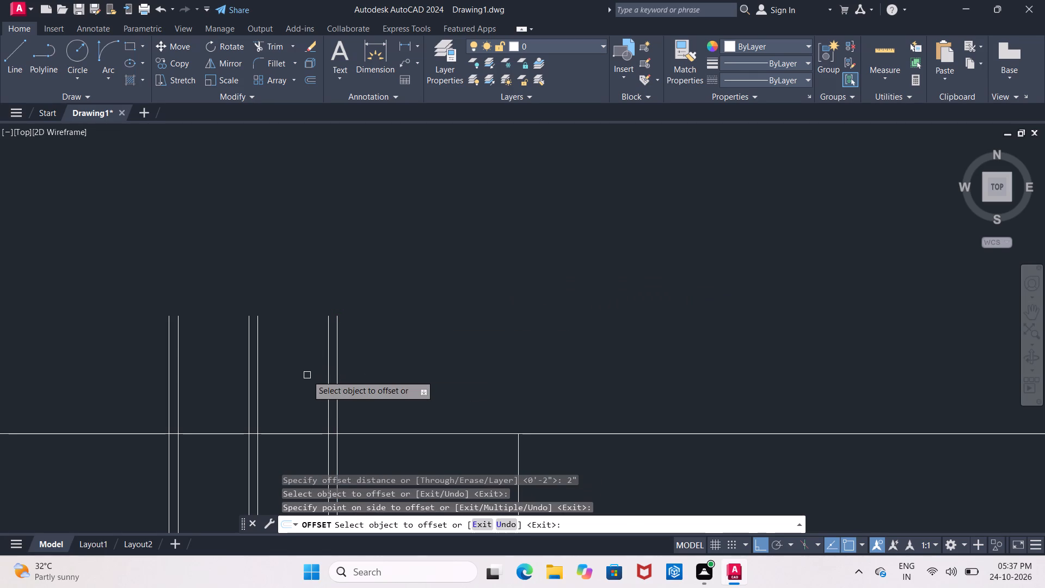
key(Escape)
Close the open tops of the three vertical line pairs above the roof with short horizontal lines.
click(7, 72)
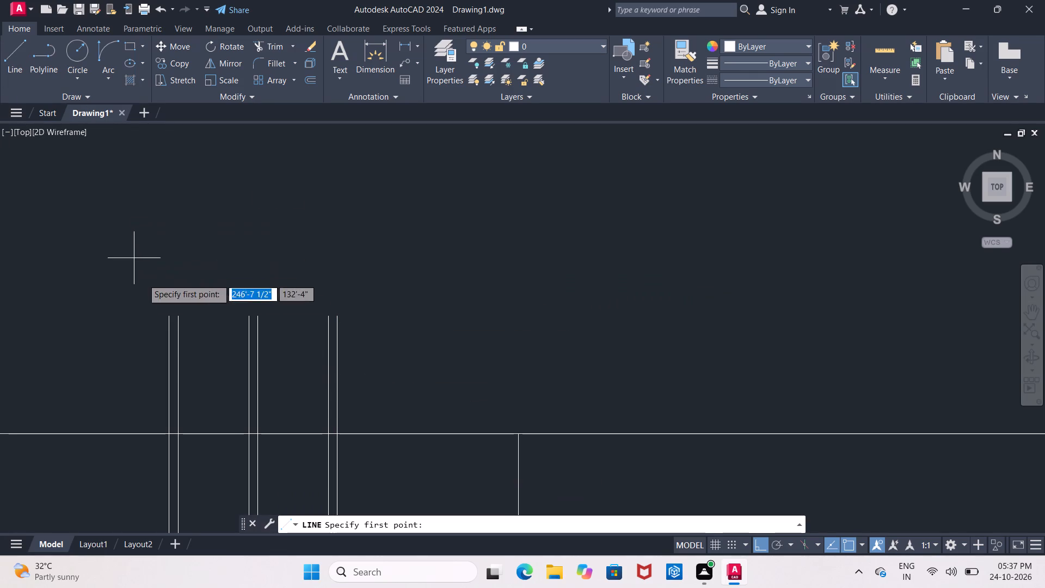
click(168, 315)
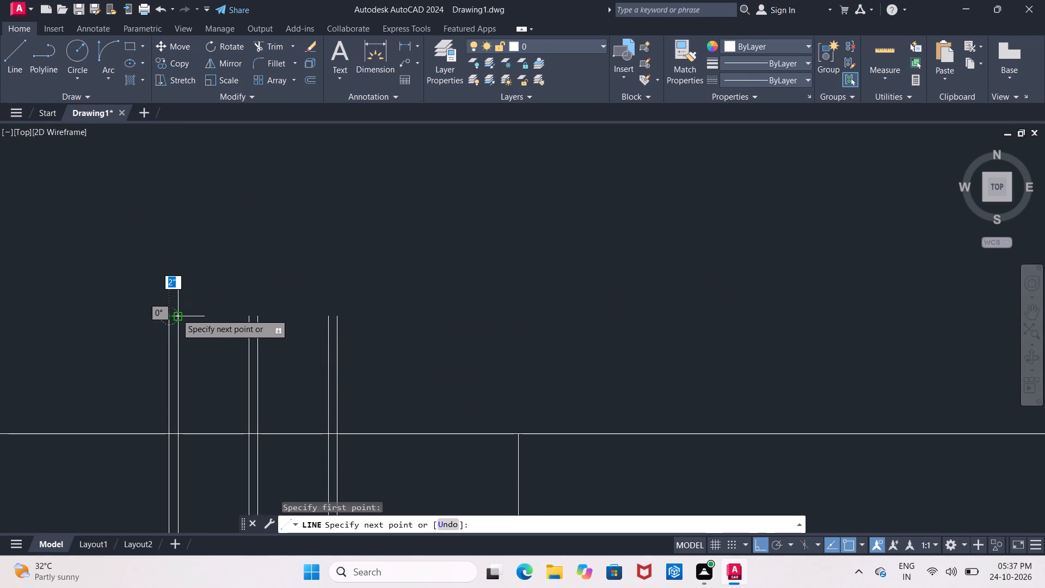
click(177, 314)
key(Escape)
click(15, 61)
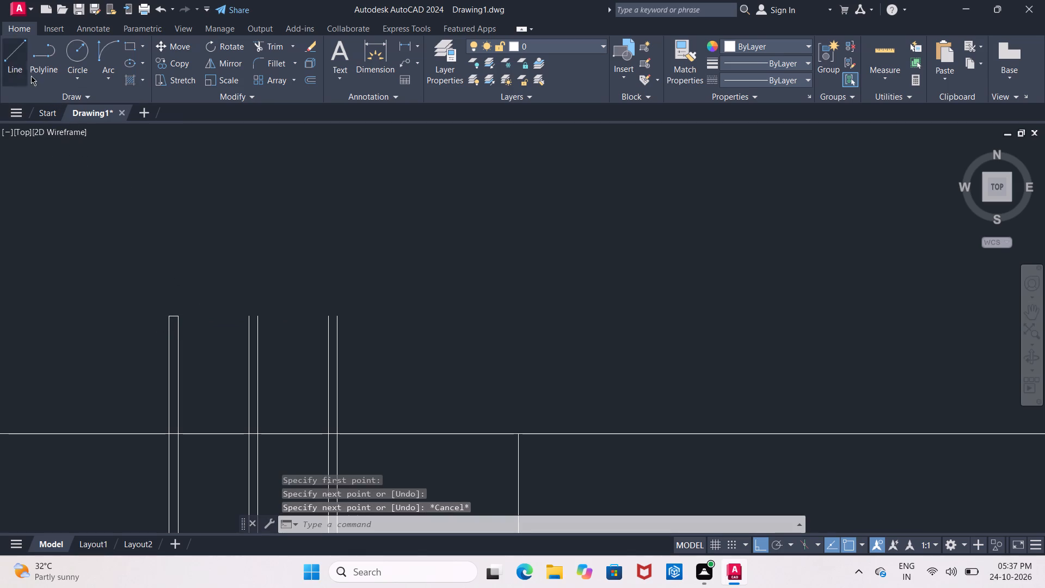
click(251, 319)
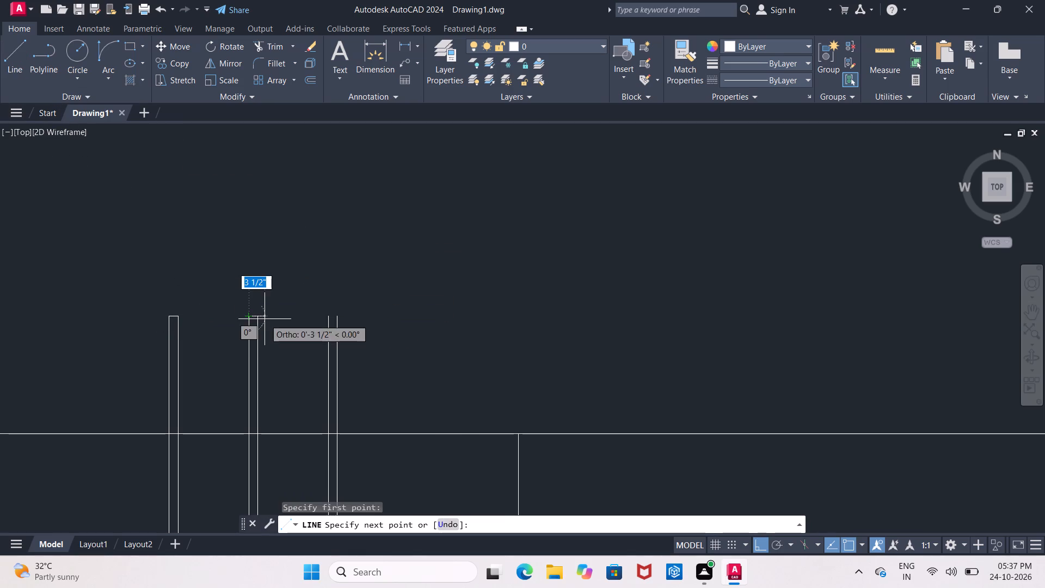
click(255, 318)
key(Escape)
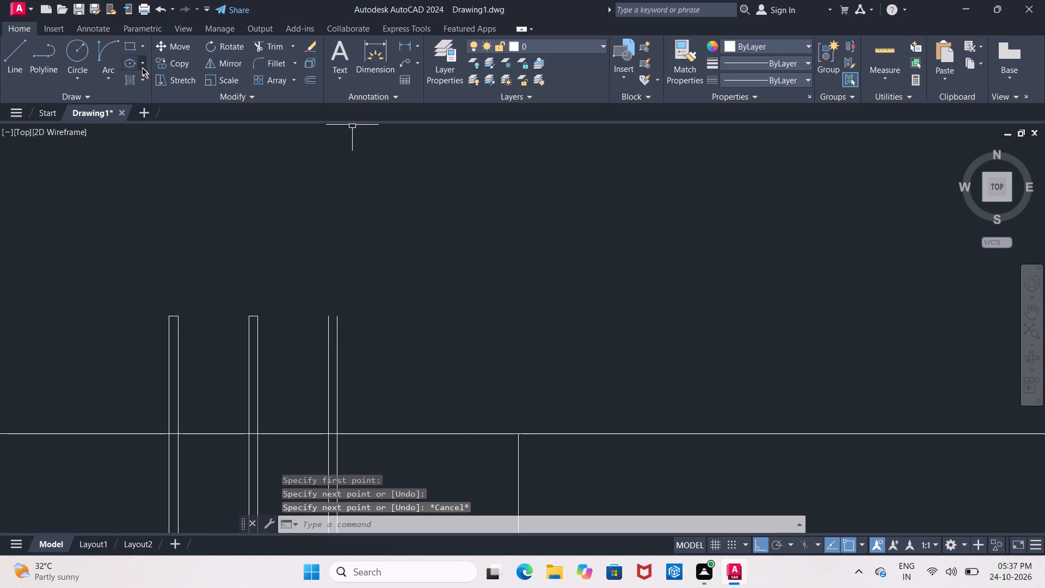
click(17, 50)
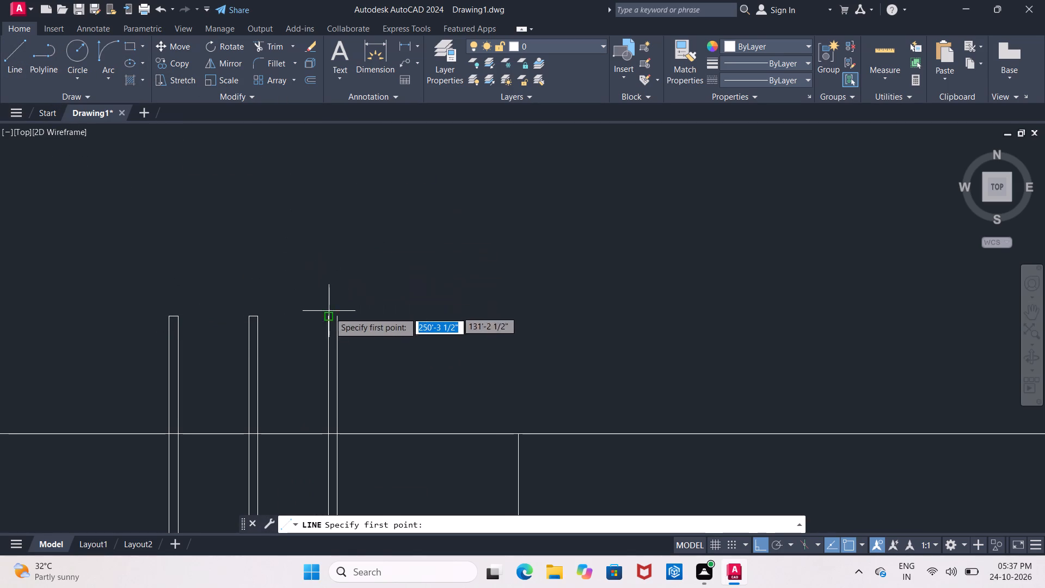
click(330, 319)
click(339, 319)
key(Escape)
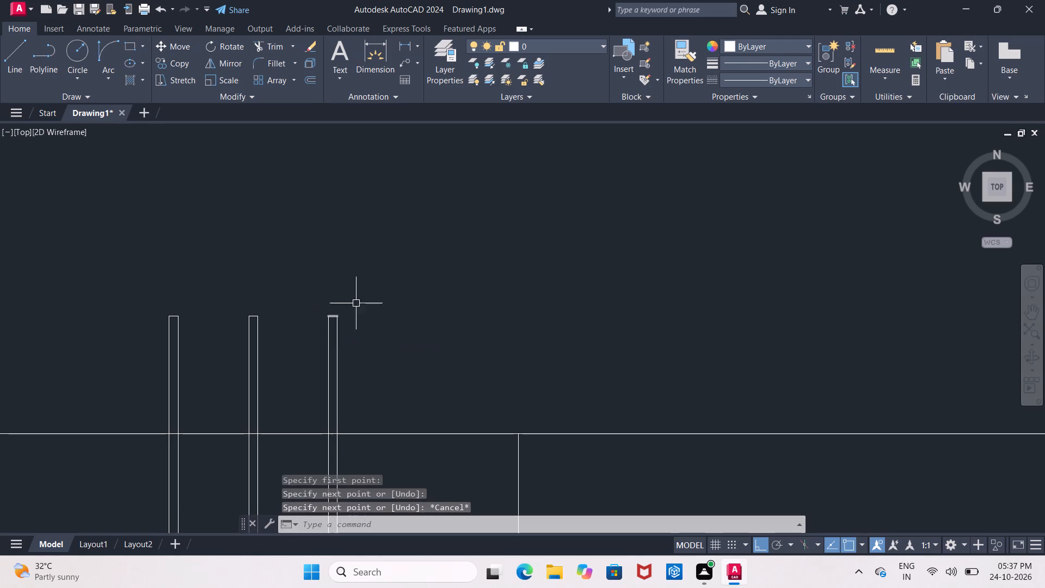
Trim the two floor lines out of the three vertical strips at the floor band directly above the window.
scroll(376, 291, down, 3)
middle_drag(370, 426, 414, 309)
scroll(382, 336, up, 2)
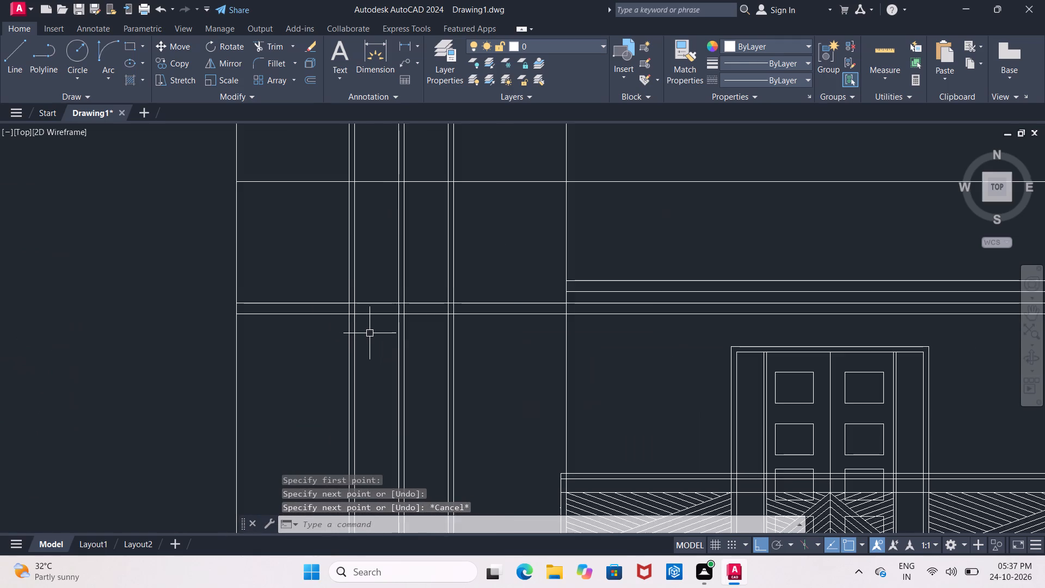
scroll(366, 330, up, 2)
scroll(365, 324, down, 6)
middle_drag(369, 317, 379, 220)
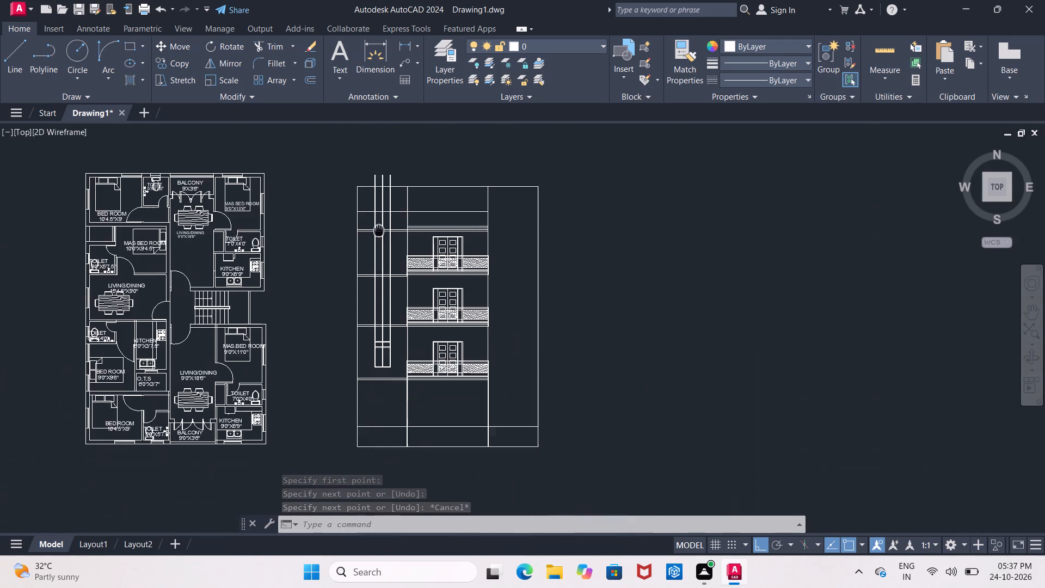
middle_drag(379, 220, 379, 219)
scroll(382, 319, up, 5)
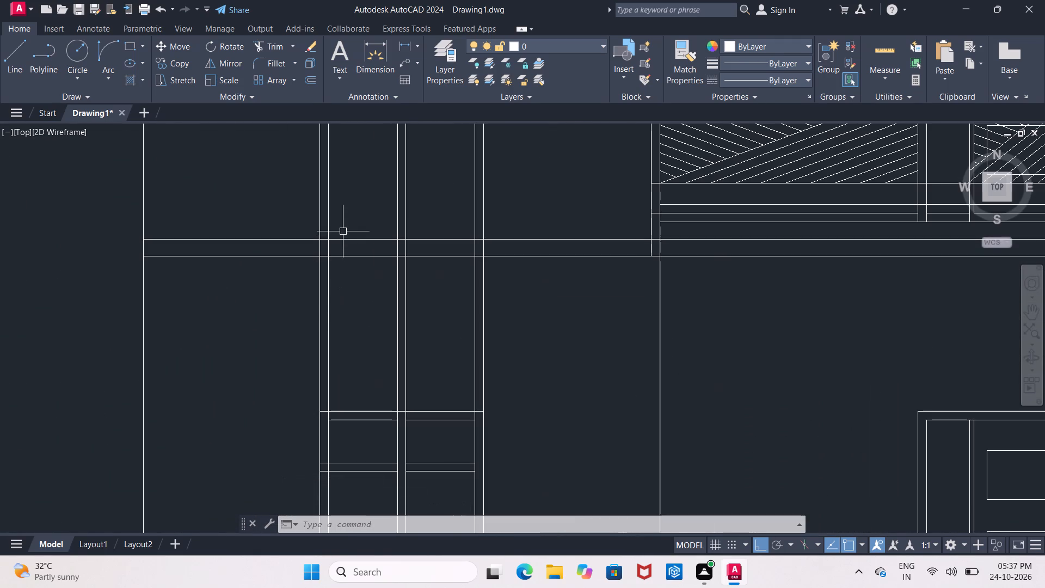
middle_drag(345, 217, 343, 244)
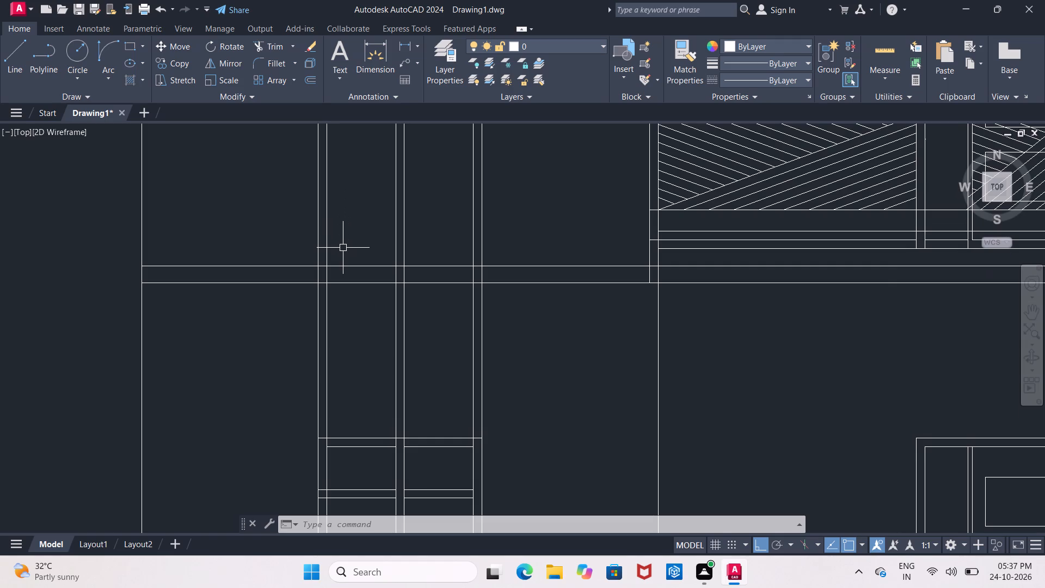
key(Escape)
text(TR)
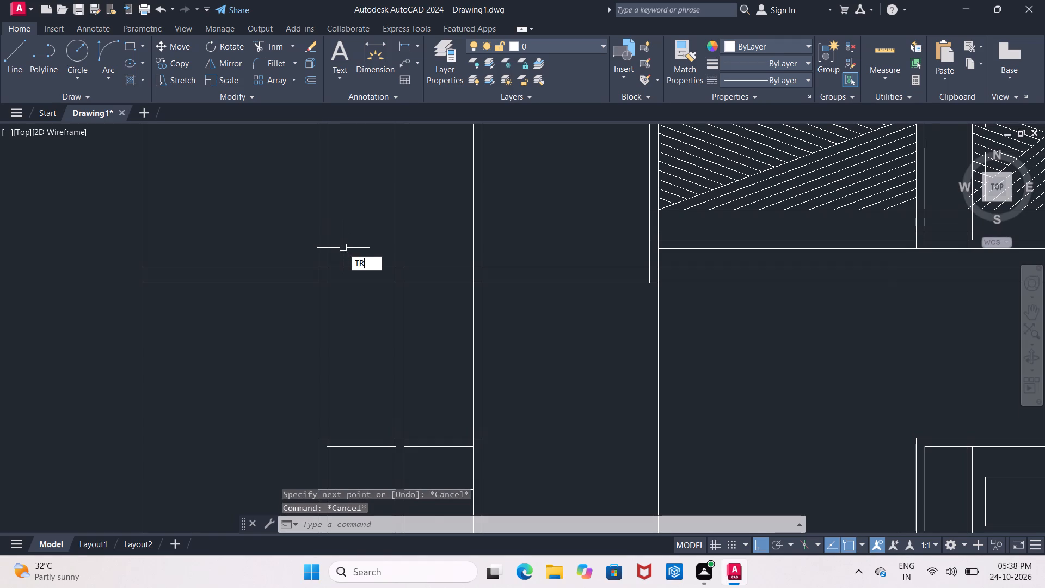
key(space)
key(space)
scroll(330, 266, up, 3)
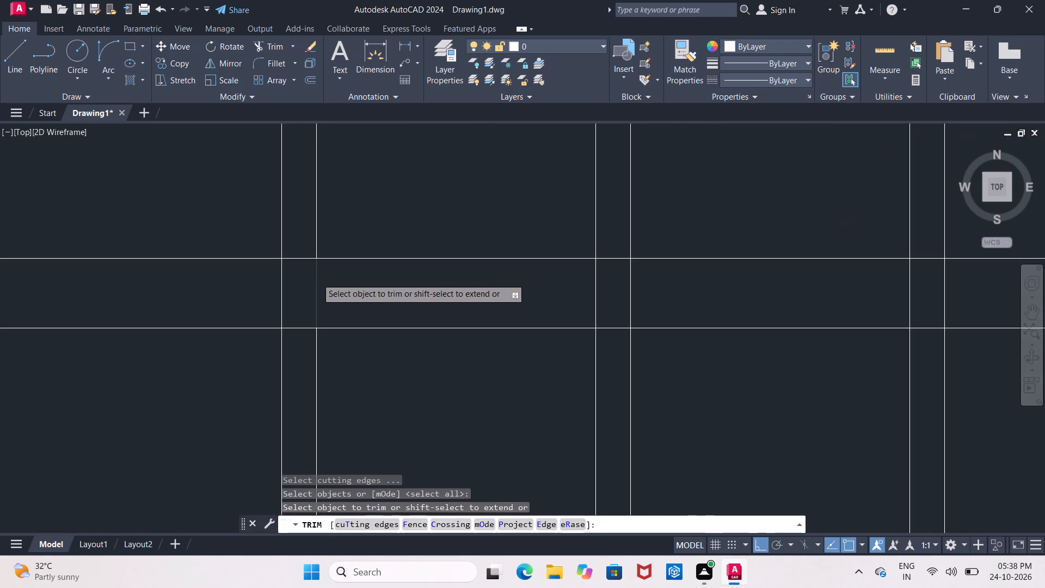
click(306, 258)
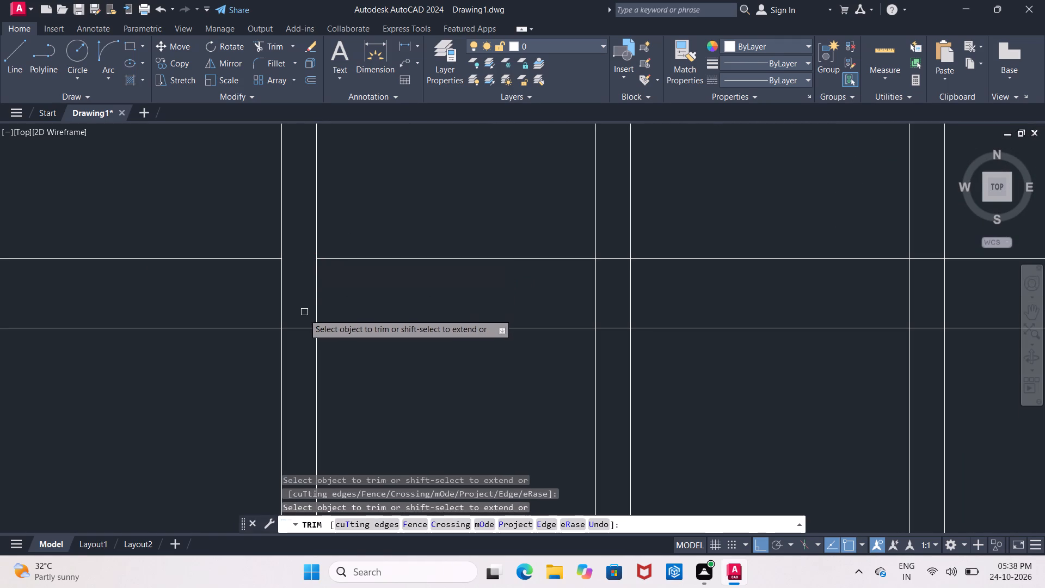
click(302, 327)
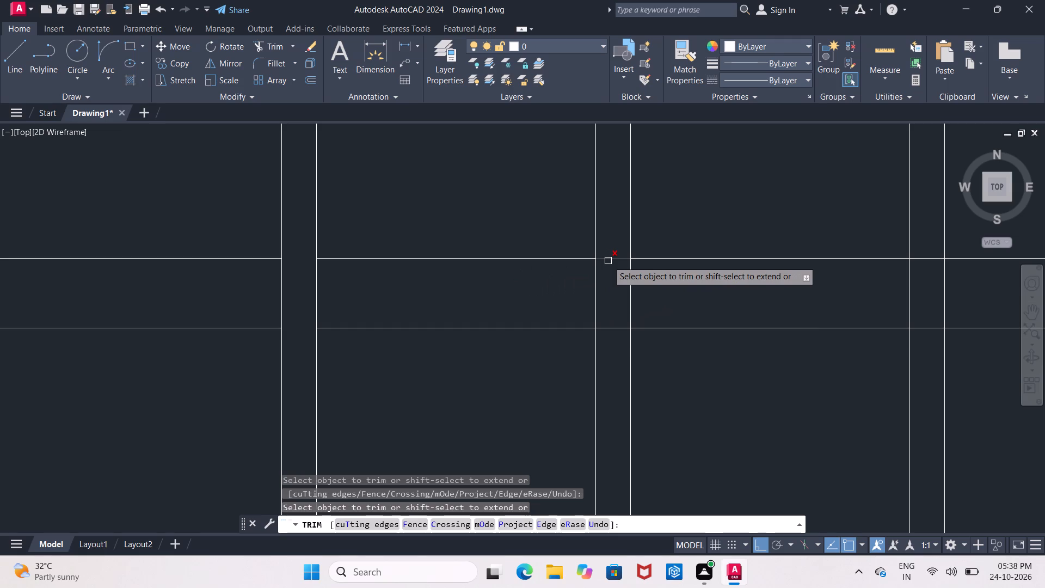
click(608, 261)
click(615, 328)
scroll(615, 328, down, 2)
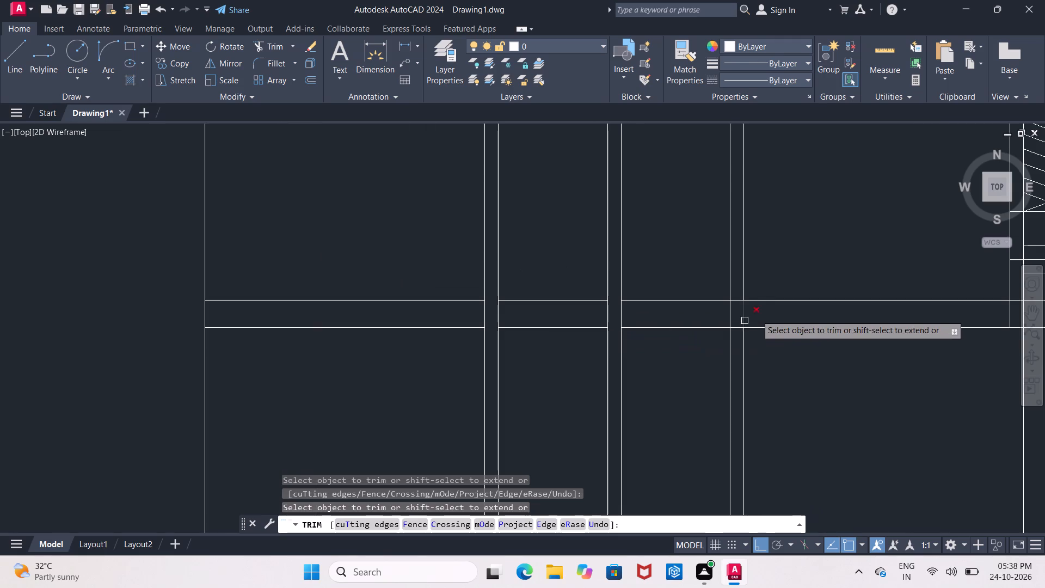
click(735, 300)
click(738, 324)
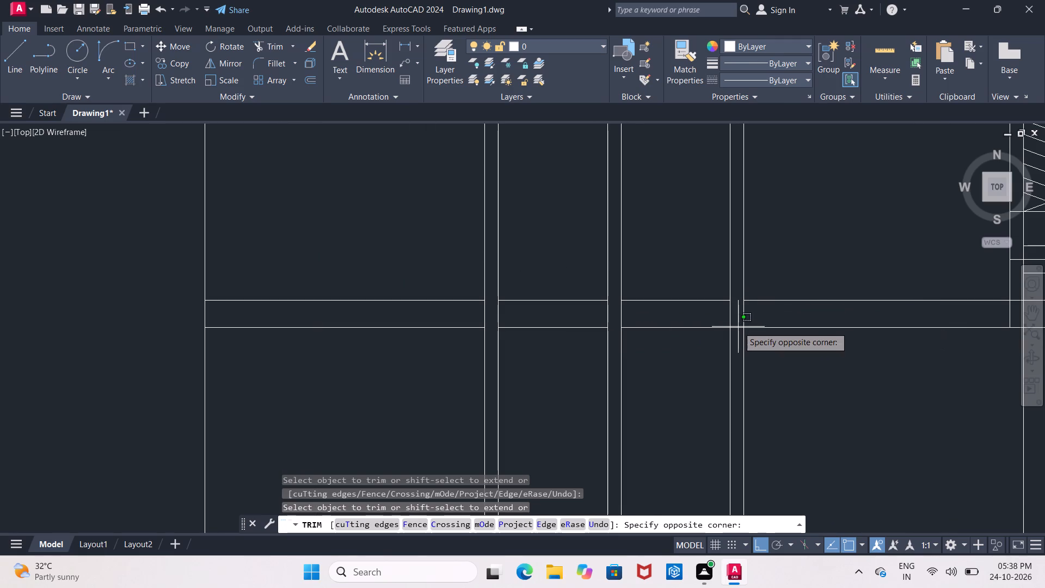
click(738, 328)
Extend the window's two left frame lines down to the lower line of the floor band below the window.
scroll(738, 328, down, 2)
scroll(773, 267, down, 2)
middle_drag(763, 277, 761, 278)
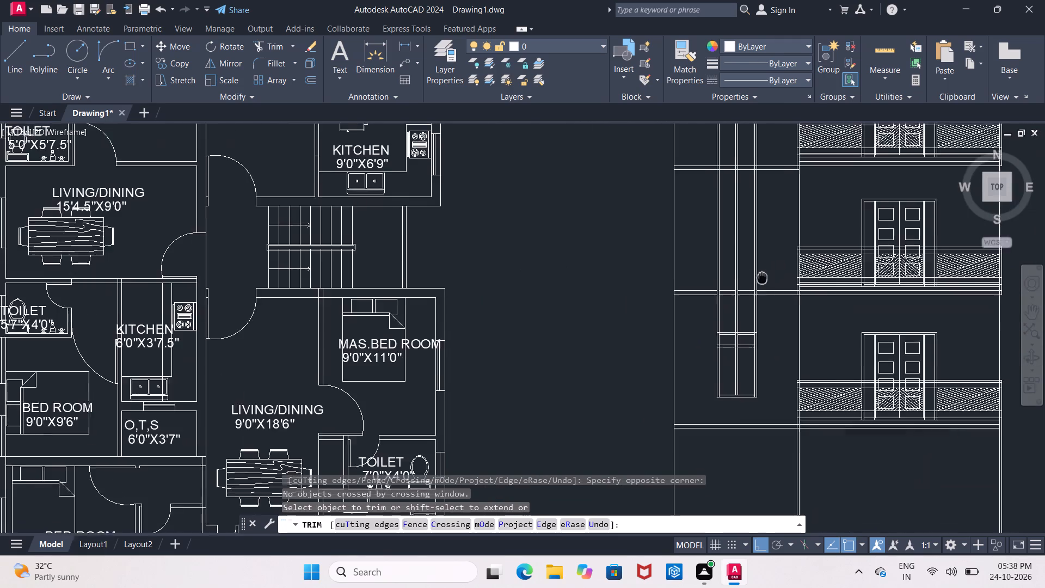
middle_drag(761, 278, 675, 218)
scroll(680, 217, down, 1)
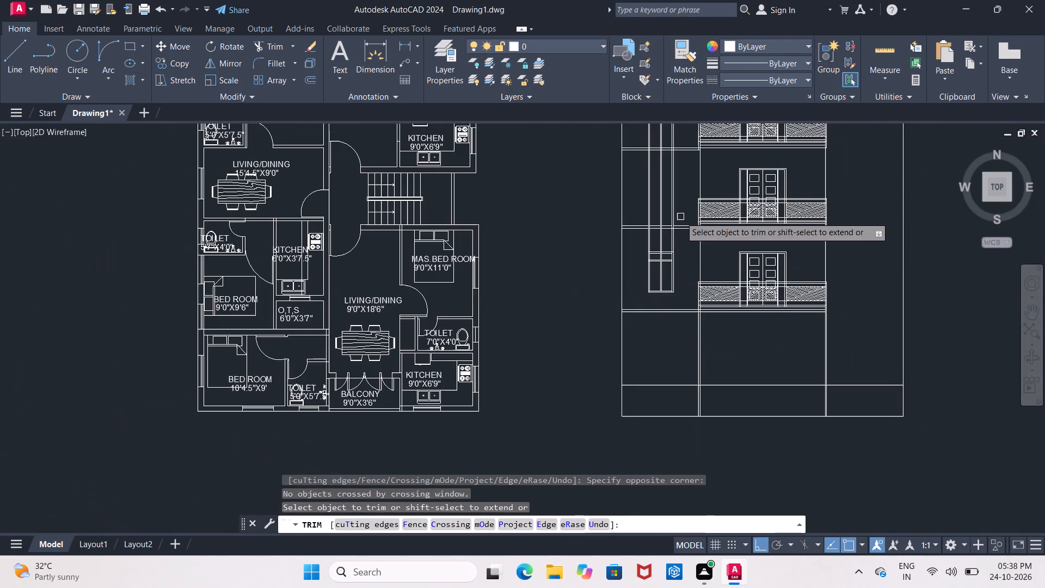
middle_drag(680, 217, 663, 274)
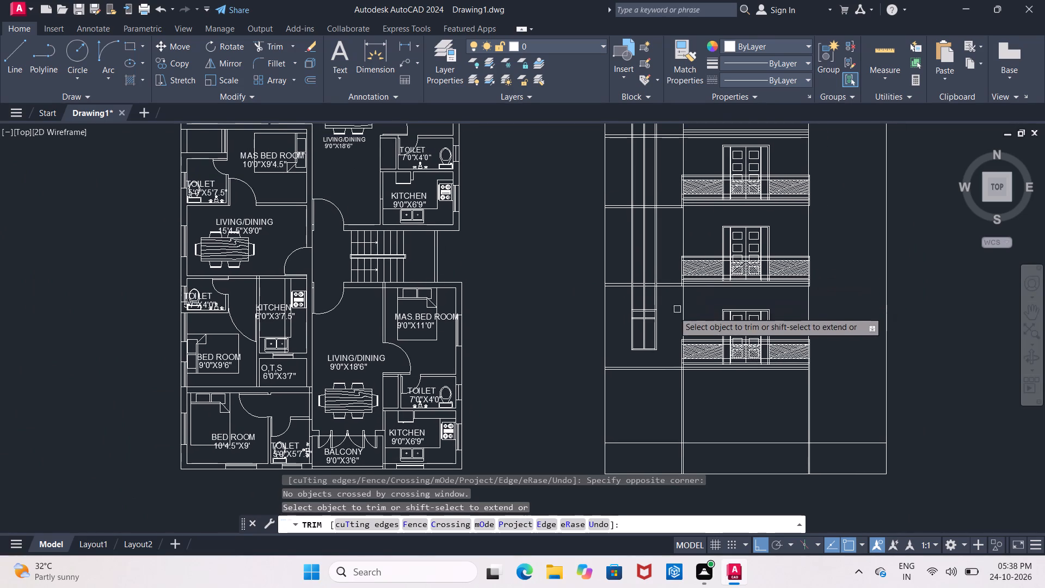
middle_drag(659, 328, 651, 287)
scroll(618, 280, up, 2)
middle_drag(618, 280, 610, 269)
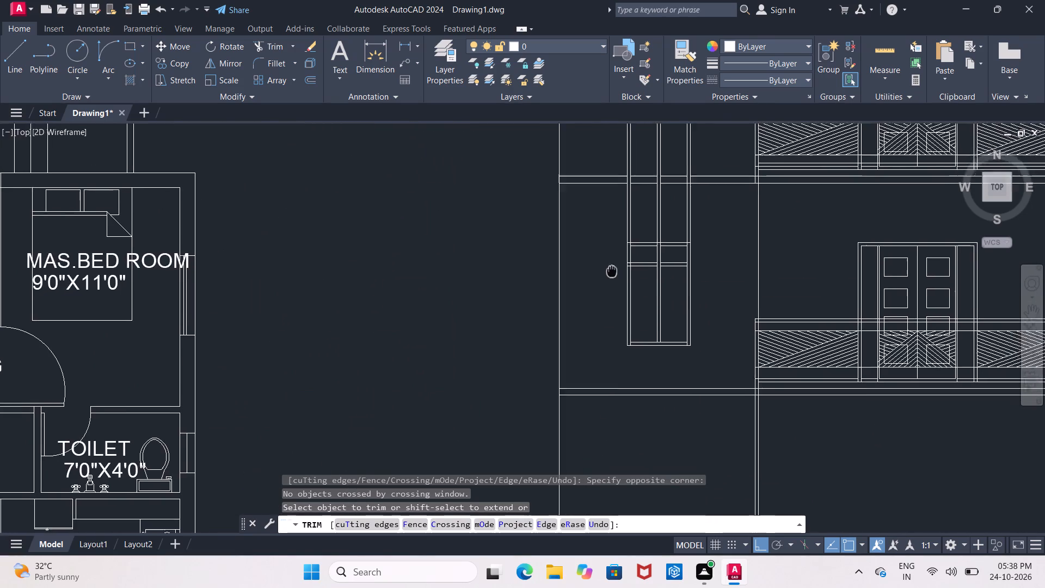
middle_drag(610, 269, 586, 246)
key(Escape)
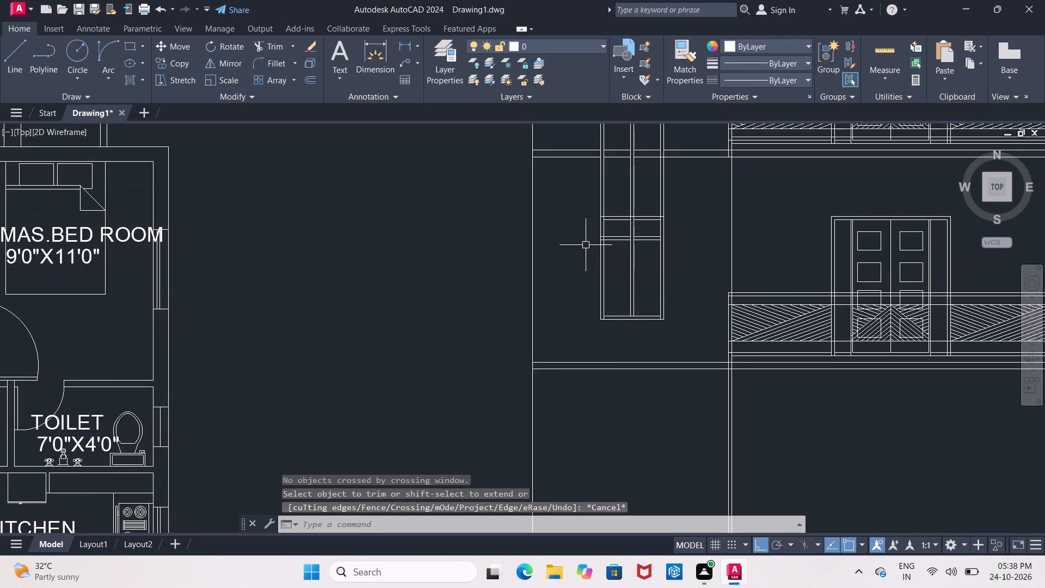
text(EX)
key(space)
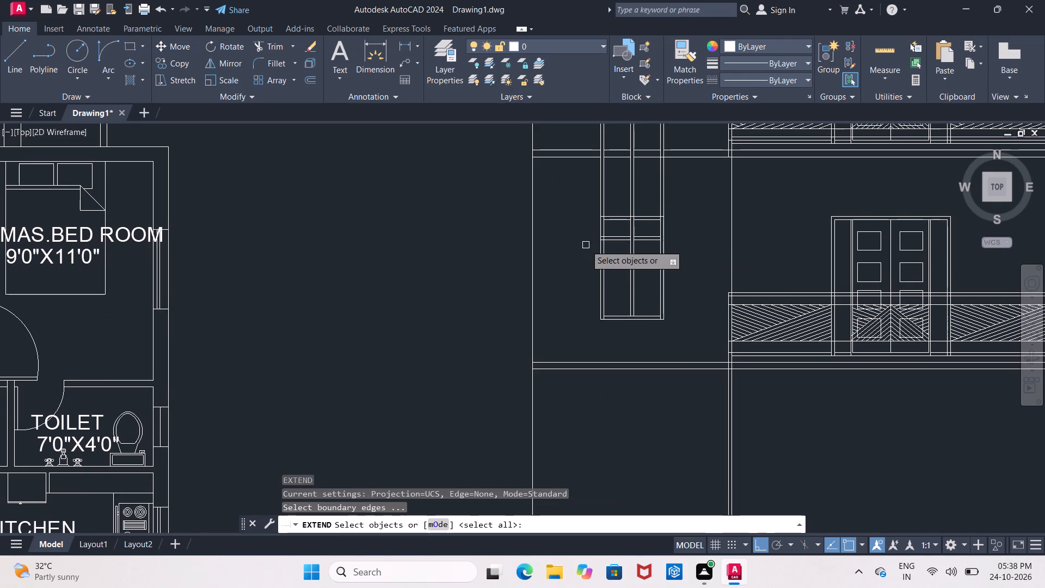
key(space)
click(598, 213)
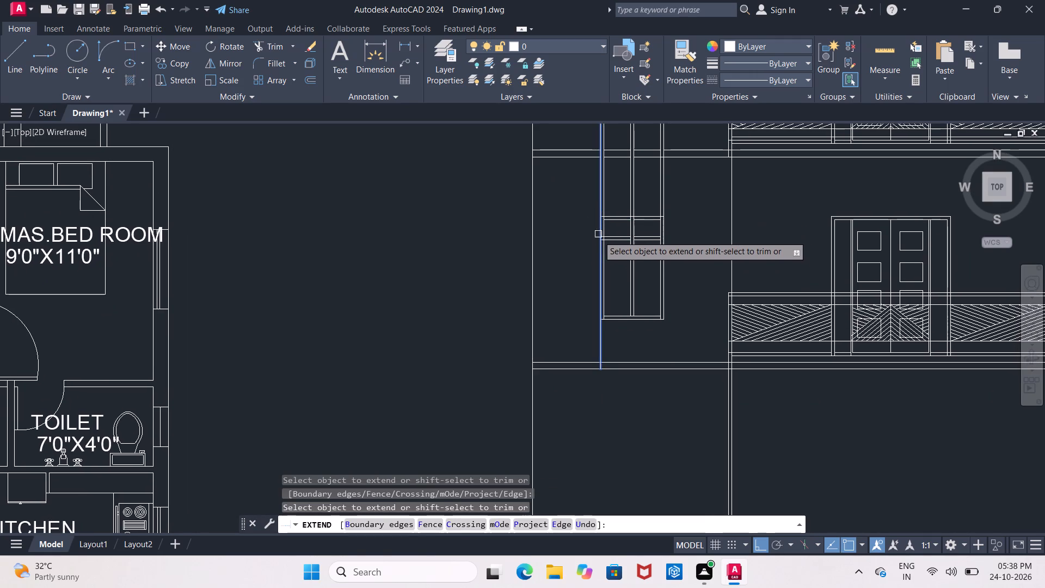
drag(599, 241, 600, 247)
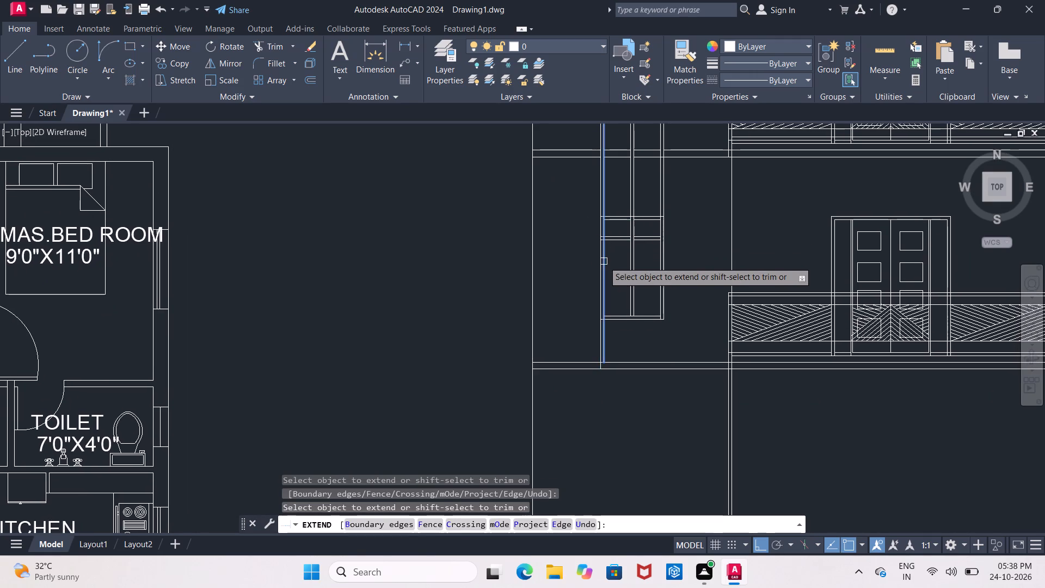
drag(604, 262, 605, 267)
click(607, 273)
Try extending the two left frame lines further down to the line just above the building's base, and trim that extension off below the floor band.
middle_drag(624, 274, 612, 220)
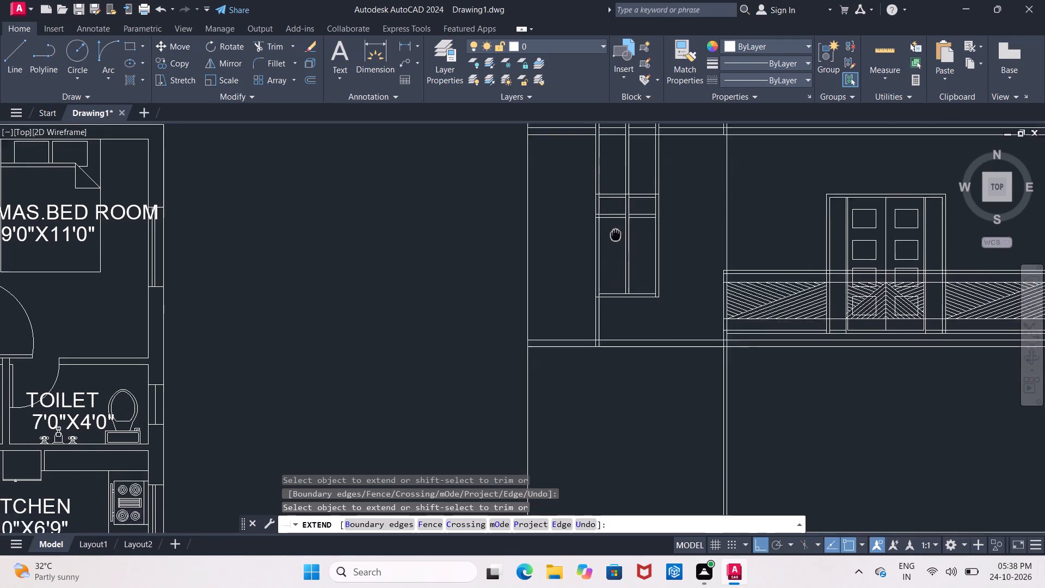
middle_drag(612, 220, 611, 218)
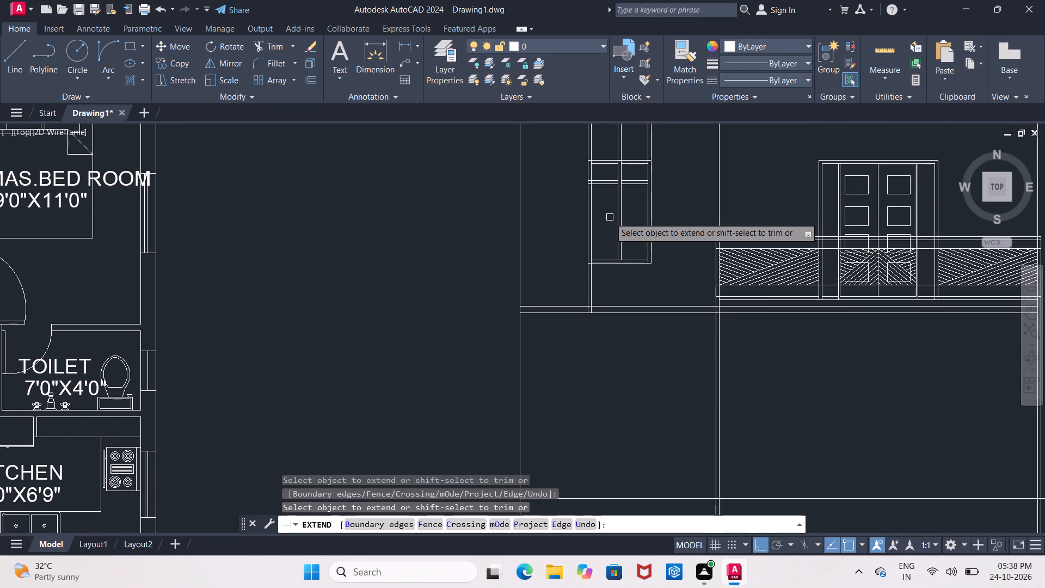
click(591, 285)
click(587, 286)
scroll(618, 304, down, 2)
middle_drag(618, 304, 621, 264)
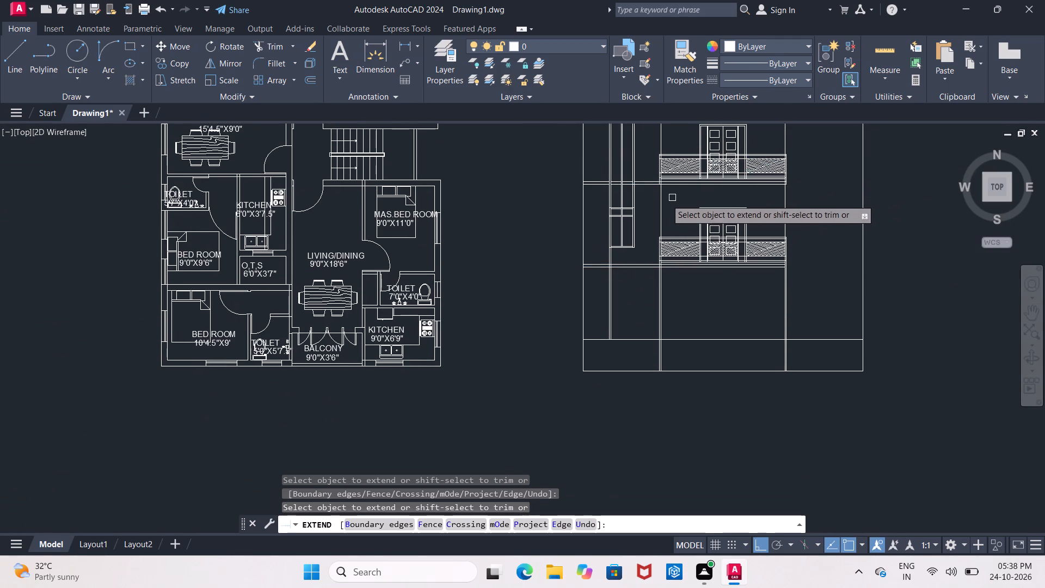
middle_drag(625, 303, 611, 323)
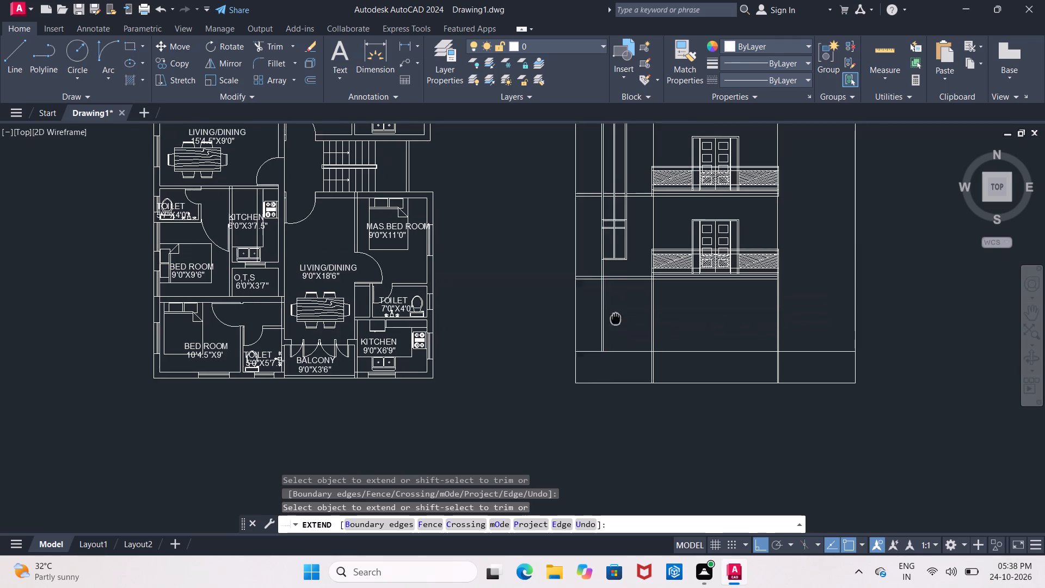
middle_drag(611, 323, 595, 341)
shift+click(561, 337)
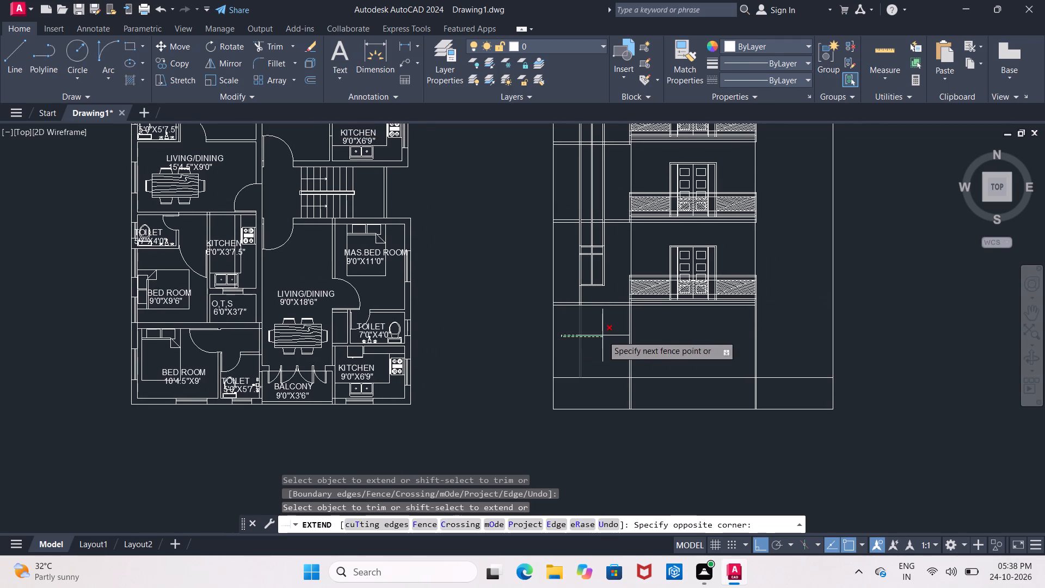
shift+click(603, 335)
Extend the window's centre mullion pair and right frame pair down to the floor band below the window.
middle_drag(581, 325, 571, 362)
scroll(592, 331, up, 2)
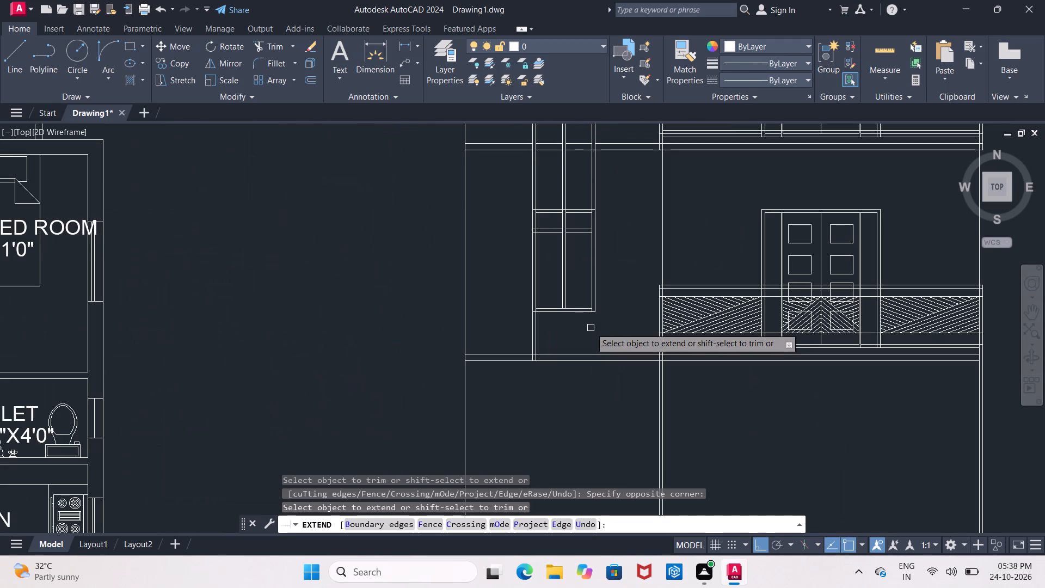
scroll(578, 321, up, 1)
click(557, 286)
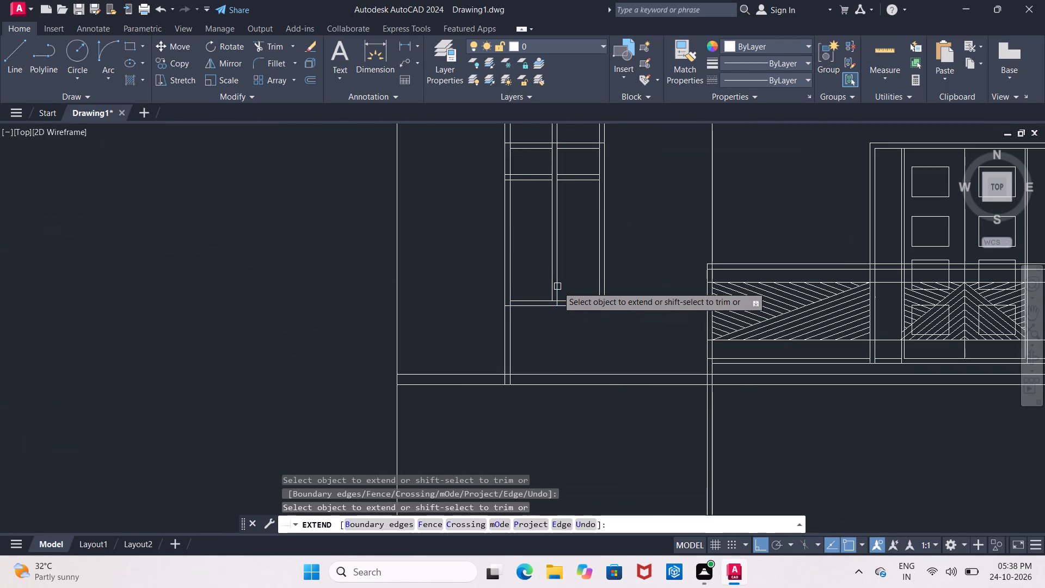
click(557, 290)
click(553, 289)
click(552, 290)
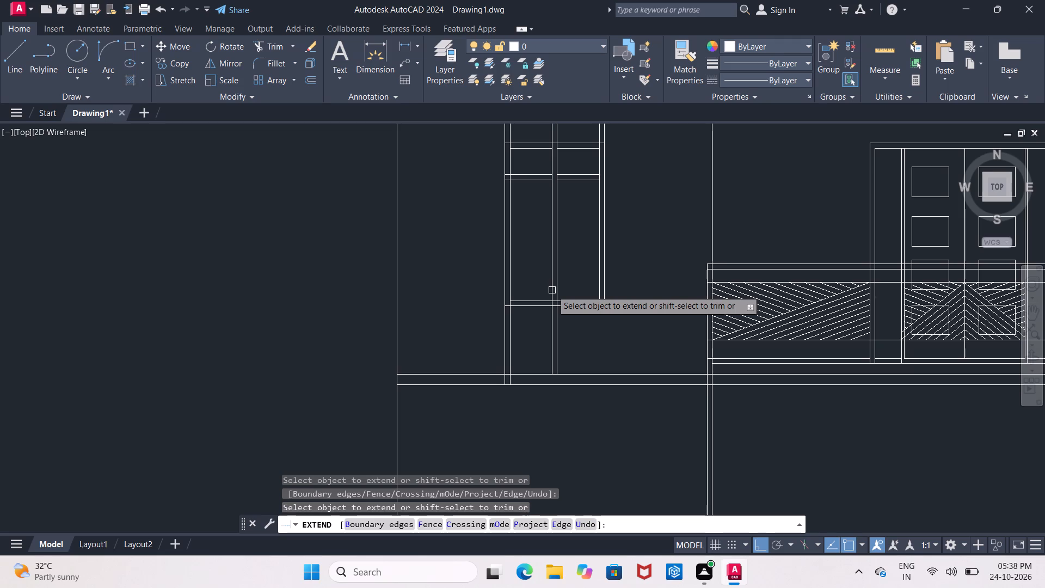
click(552, 290)
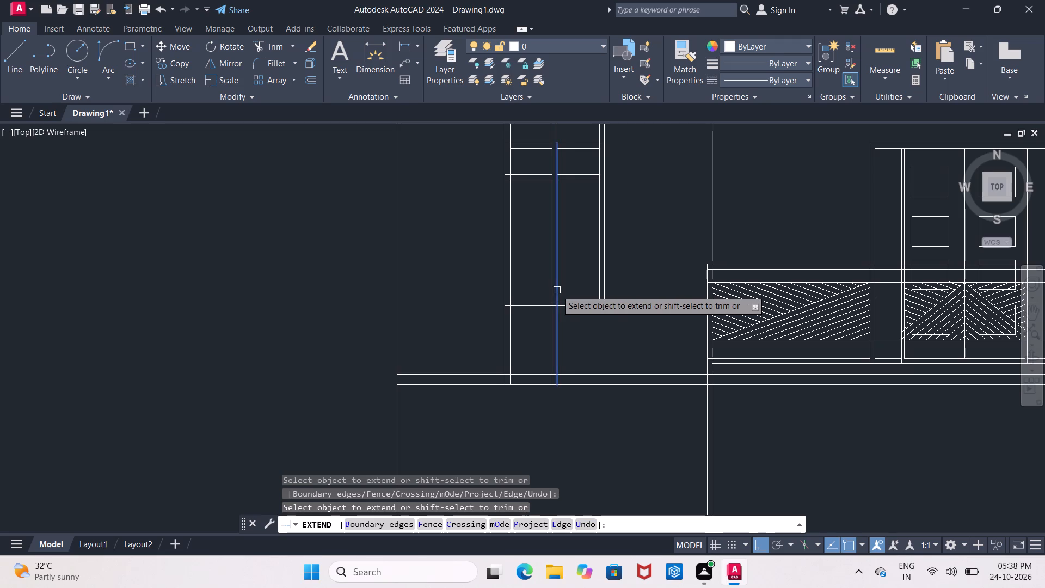
click(557, 290)
click(606, 293)
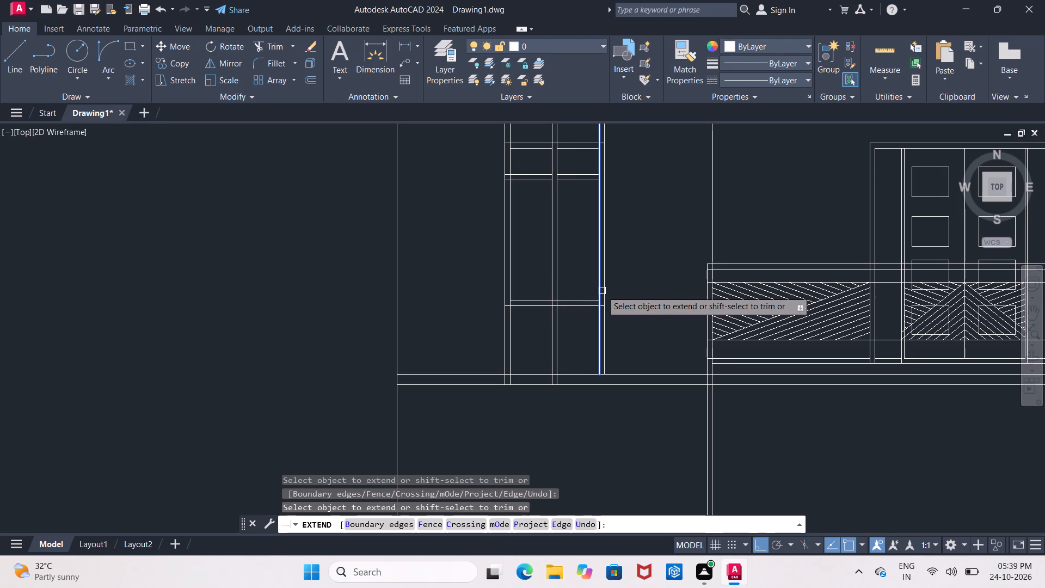
click(602, 291)
key(Escape)
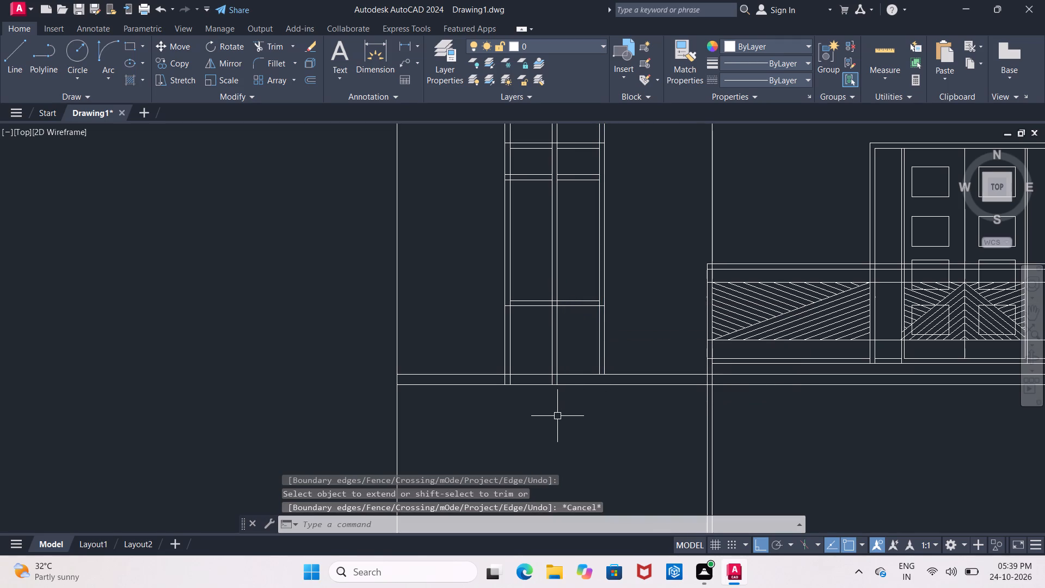
Trim the extended strip lines crossing between the two floor lines below the window so they end at the upper floor line.
key(t)
key(r)
key(space)
key(space)
scroll(540, 389, up, 4)
click(308, 343)
click(724, 355)
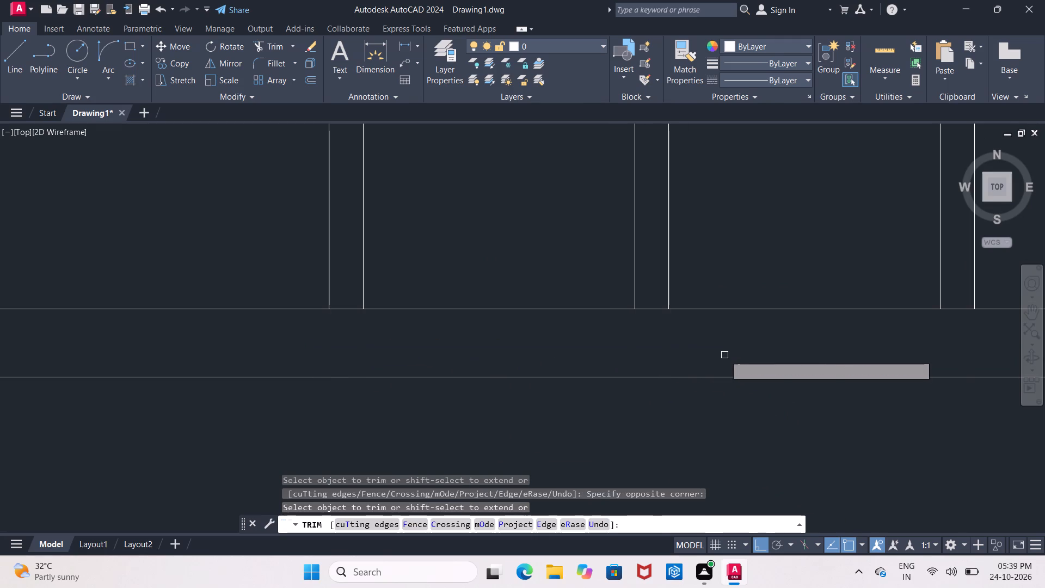
Trim the window's bottom rail lines out of the left, centre and right vertical strips.
scroll(724, 355, down, 3)
middle_drag(672, 266, 666, 347)
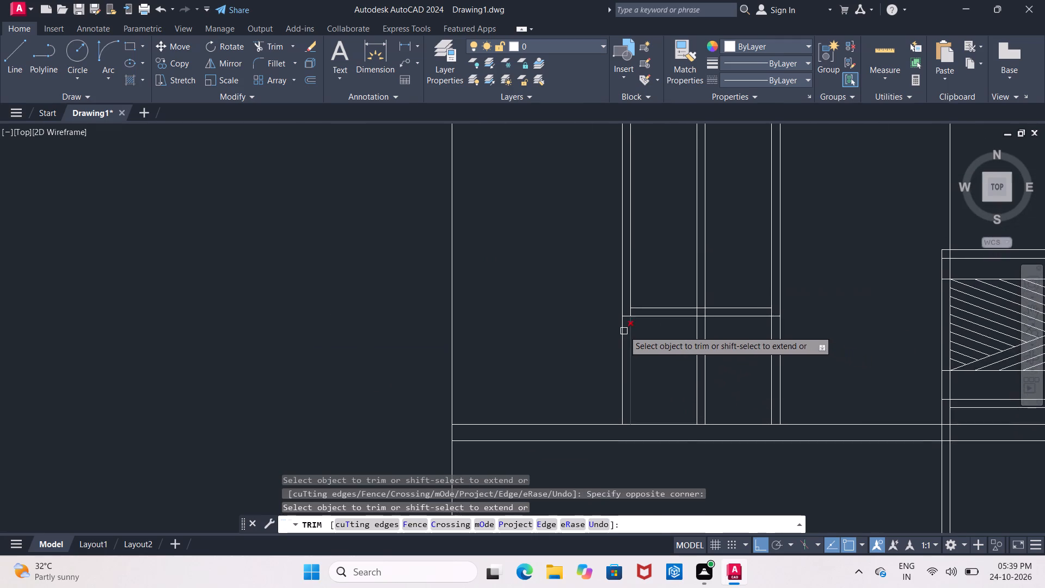
scroll(624, 324, up, 2)
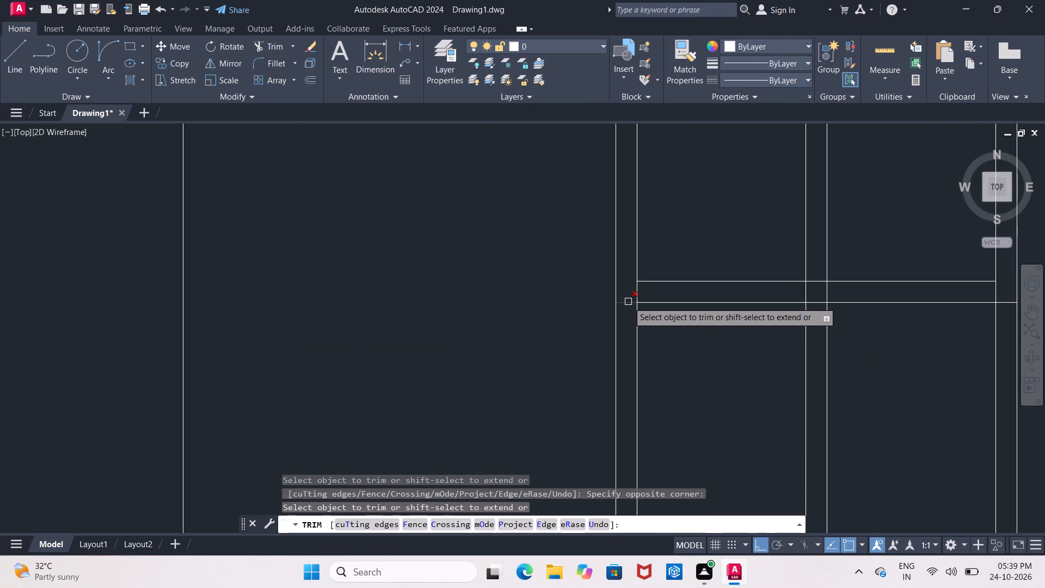
click(628, 302)
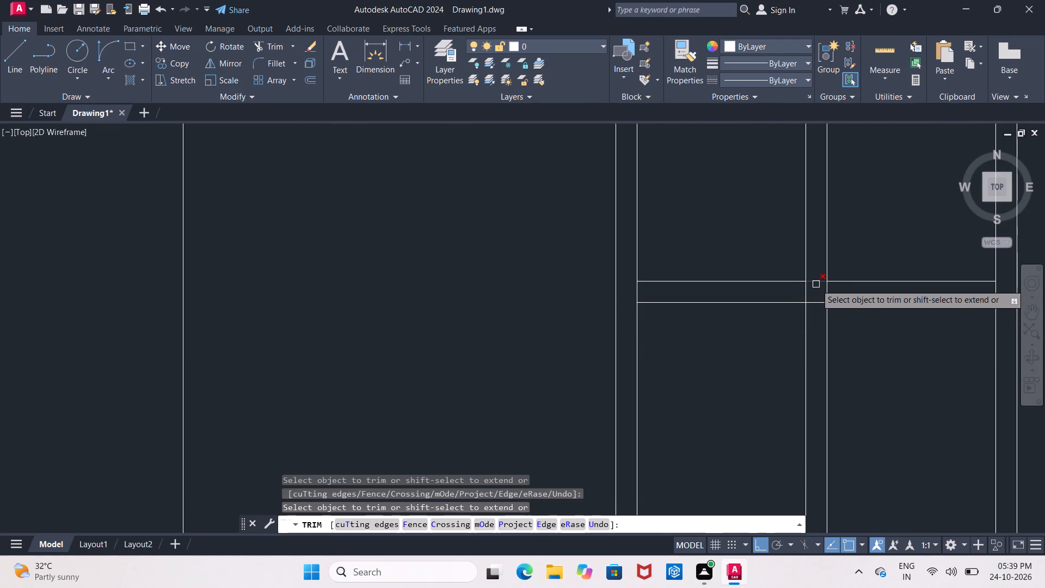
click(816, 284)
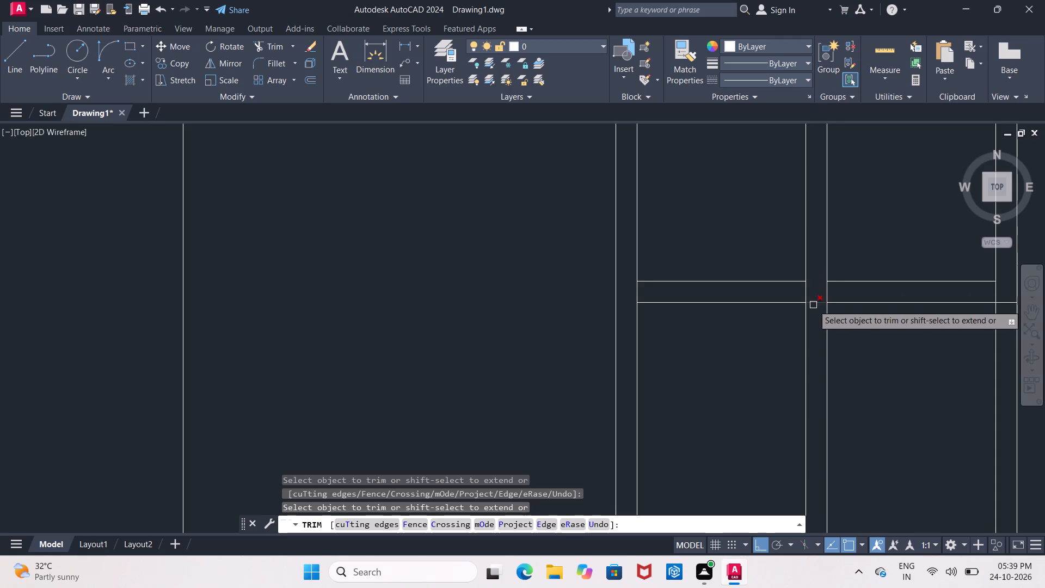
click(813, 305)
middle_drag(815, 307, 554, 307)
click(748, 303)
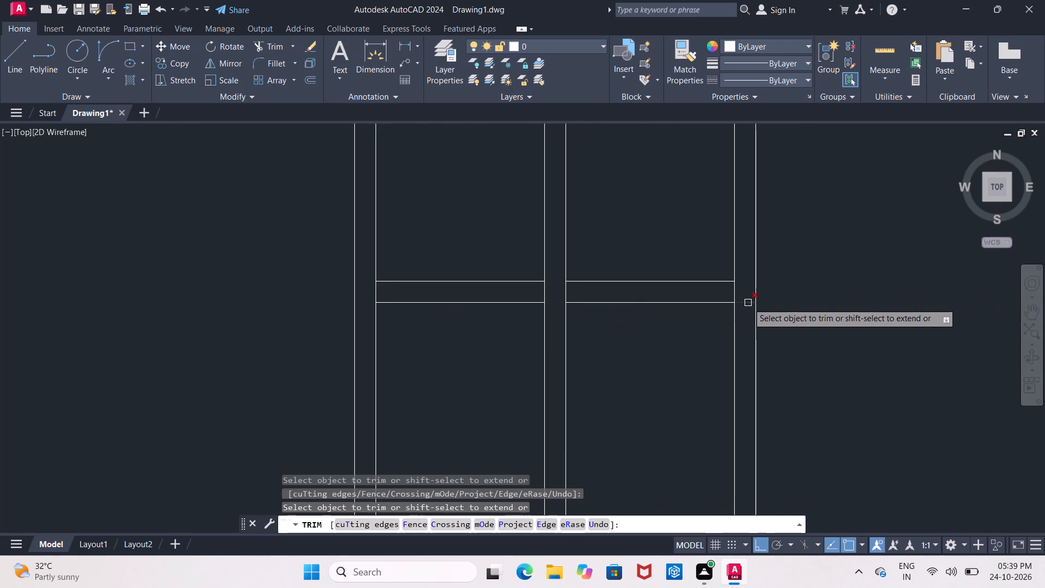
Trim the window's middle rail lines out of the left strip, and its top line out of the left, centre and right strips.
scroll(748, 315, down, 4)
middle_drag(731, 283, 720, 351)
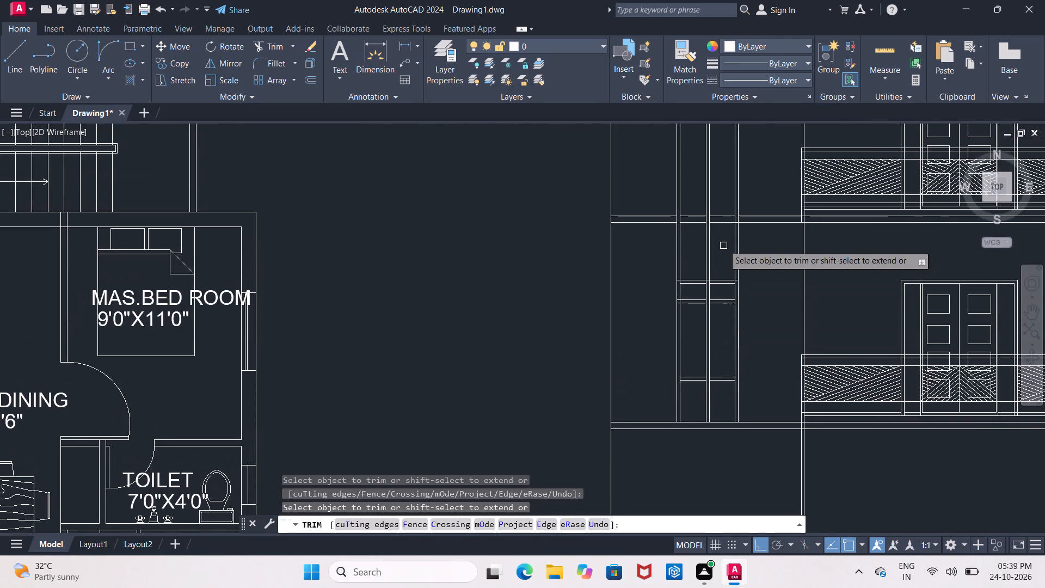
middle_drag(723, 249, 717, 280)
scroll(673, 329, up, 4)
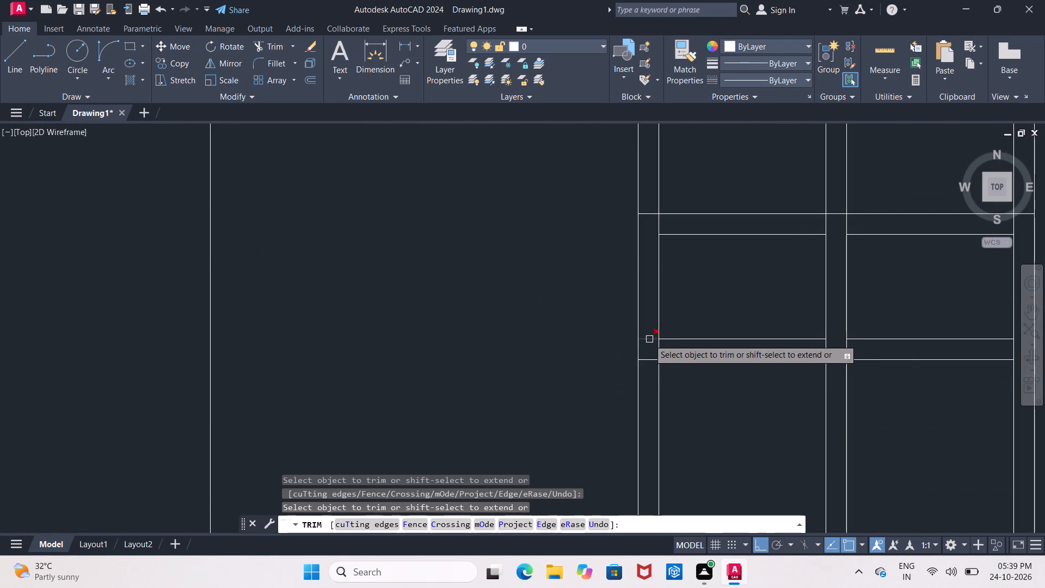
click(649, 339)
click(653, 360)
click(649, 216)
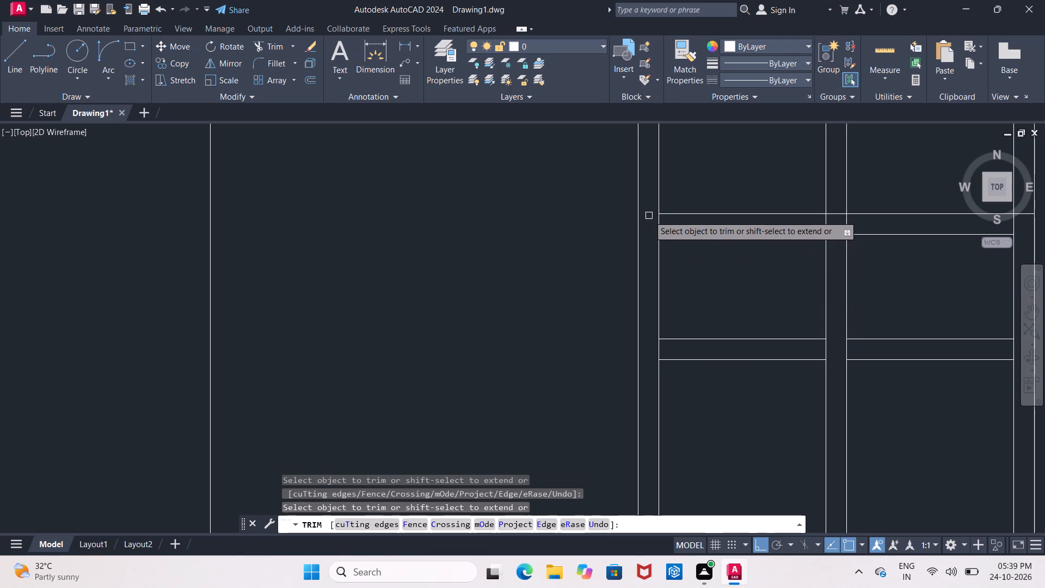
click(833, 217)
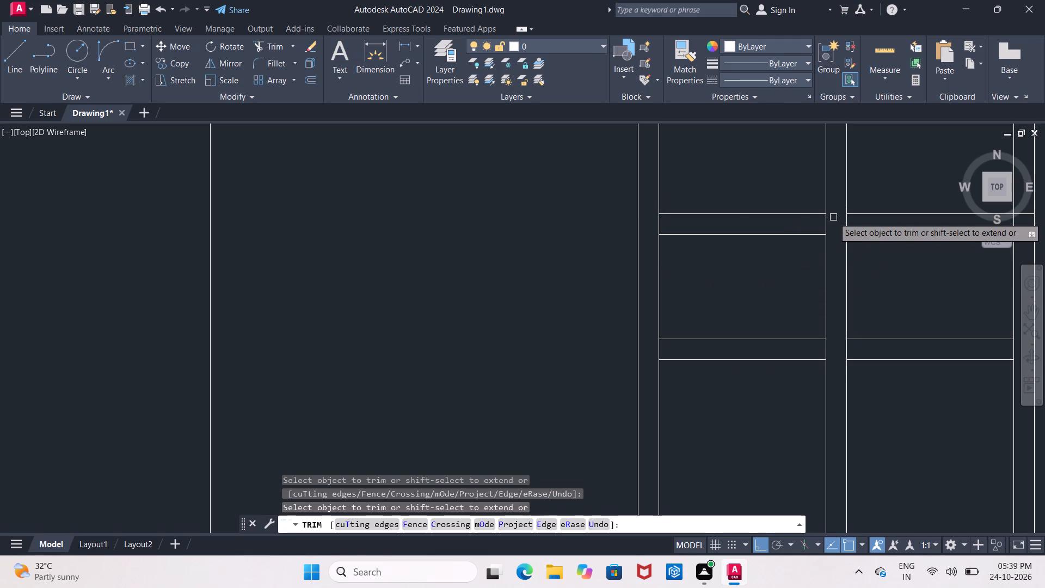
scroll(833, 222, down, 3)
scroll(891, 226, up, 2)
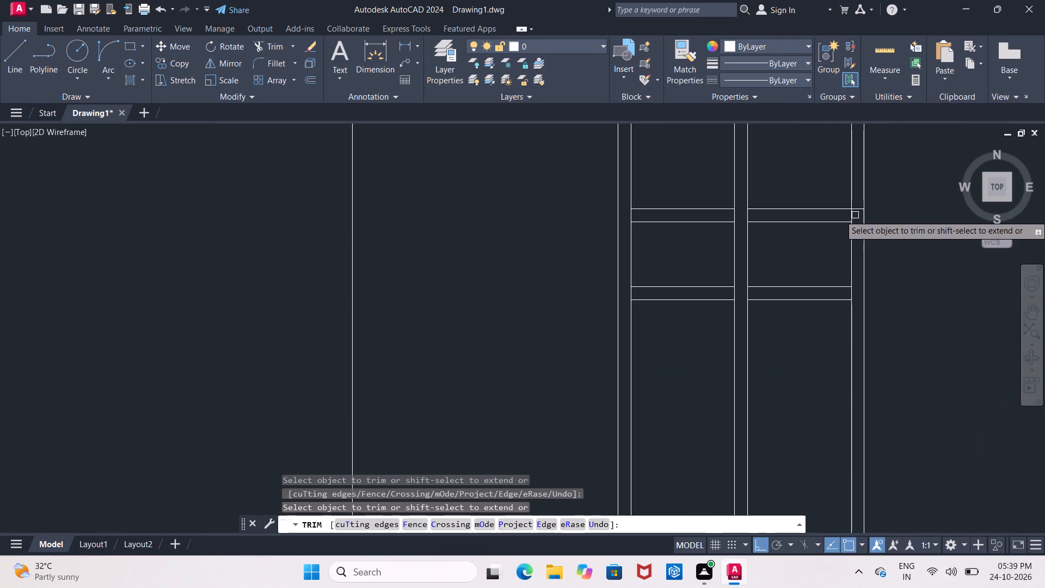
click(858, 210)
scroll(856, 218, down, 2)
middle_drag(821, 270, 820, 277)
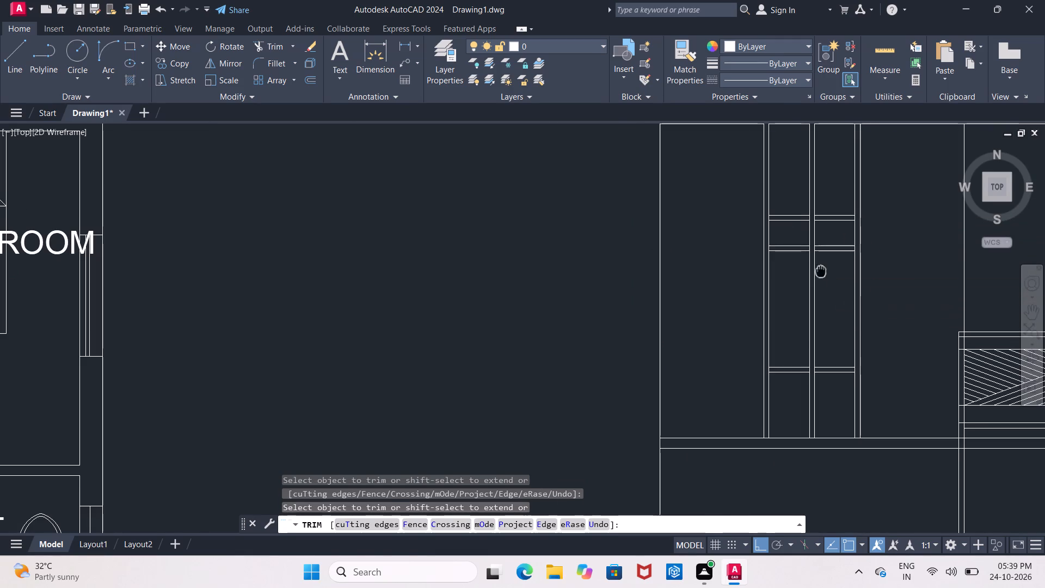
middle_drag(820, 277, 803, 359)
middle_drag(819, 255, 804, 339)
scroll(786, 297, down, 1)
middle_drag(786, 297, 757, 160)
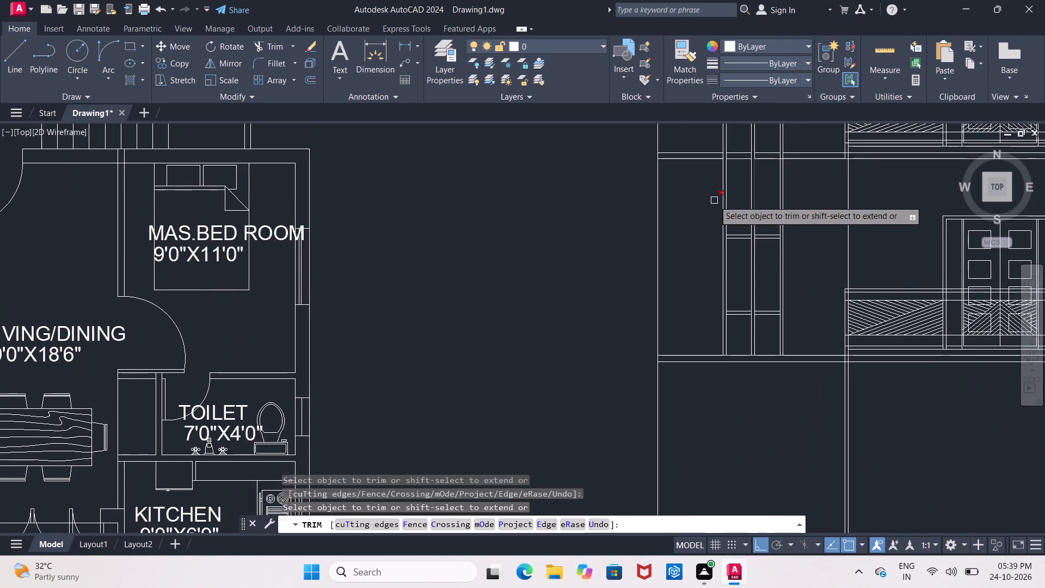
scroll(707, 200, up, 1)
middle_drag(707, 200, 649, 172)
key(Escape)
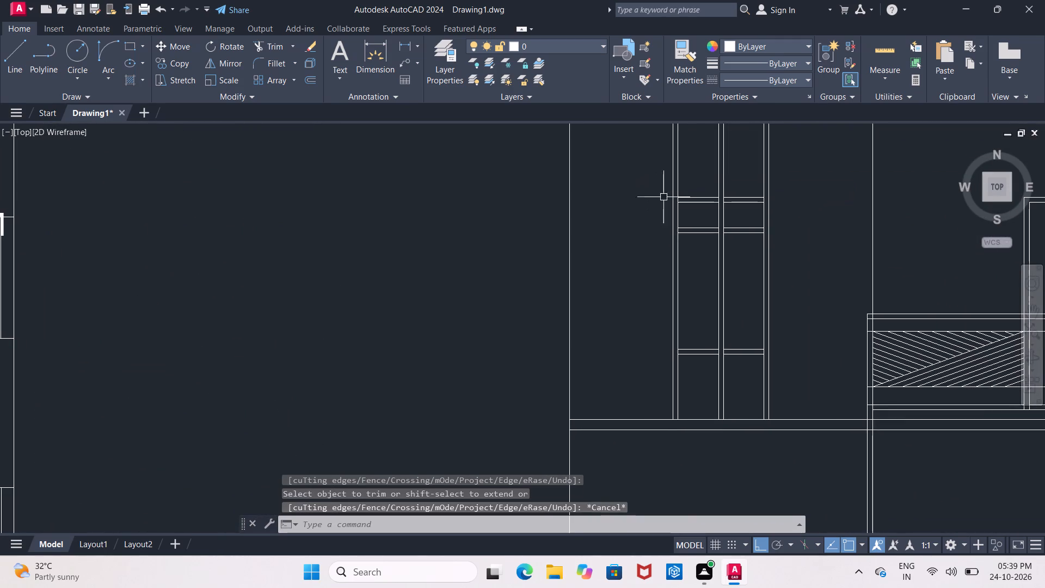
Extend the head lines of the middle-level and top-level doors across to the right vertical strip of the left bay.
middle_drag(680, 197, 595, 351)
middle_drag(647, 210, 633, 318)
middle_drag(695, 217, 586, 314)
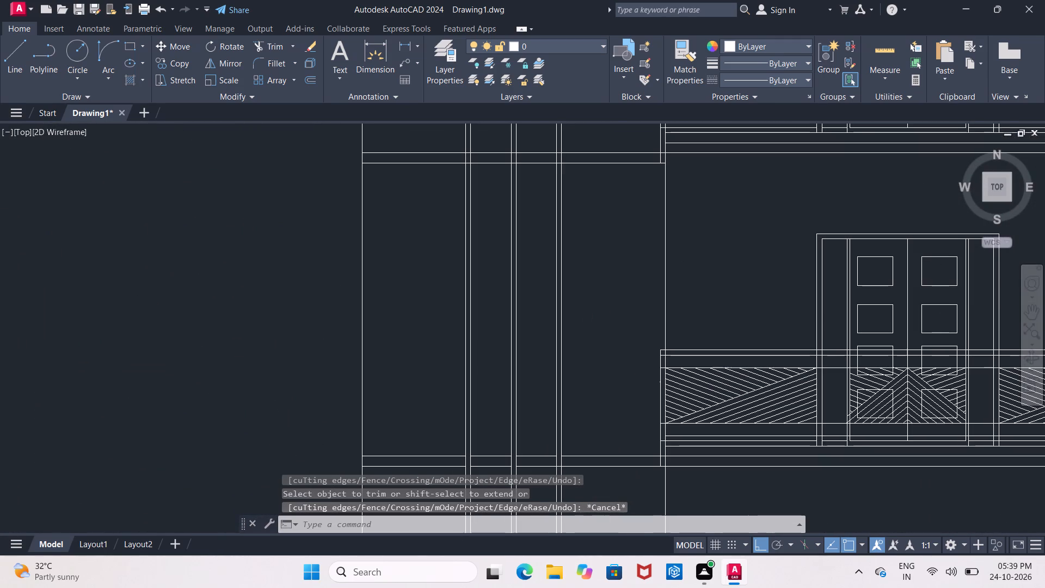
text(EX)
key(space)
key(space)
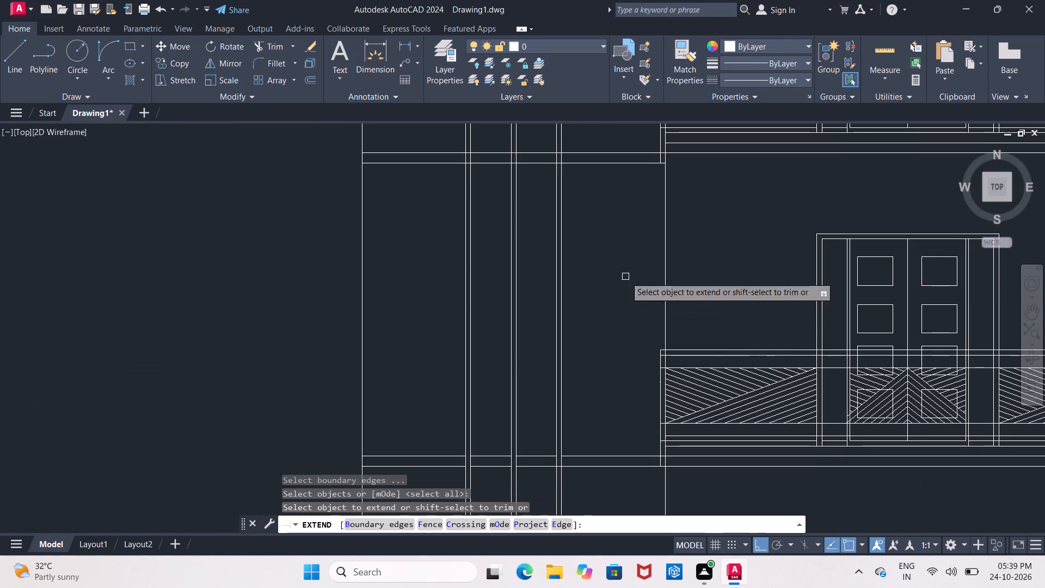
click(843, 231)
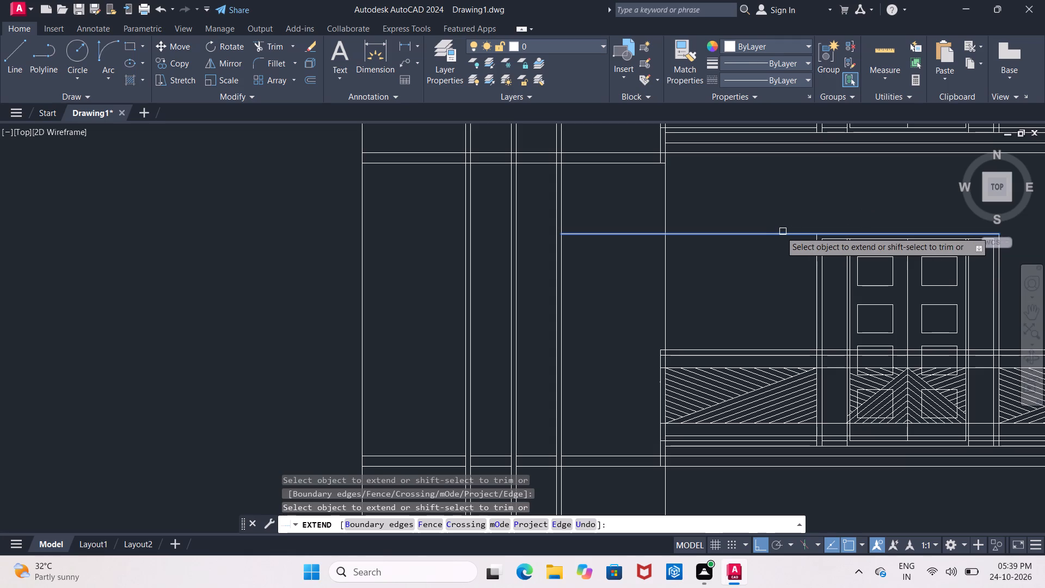
click(772, 231)
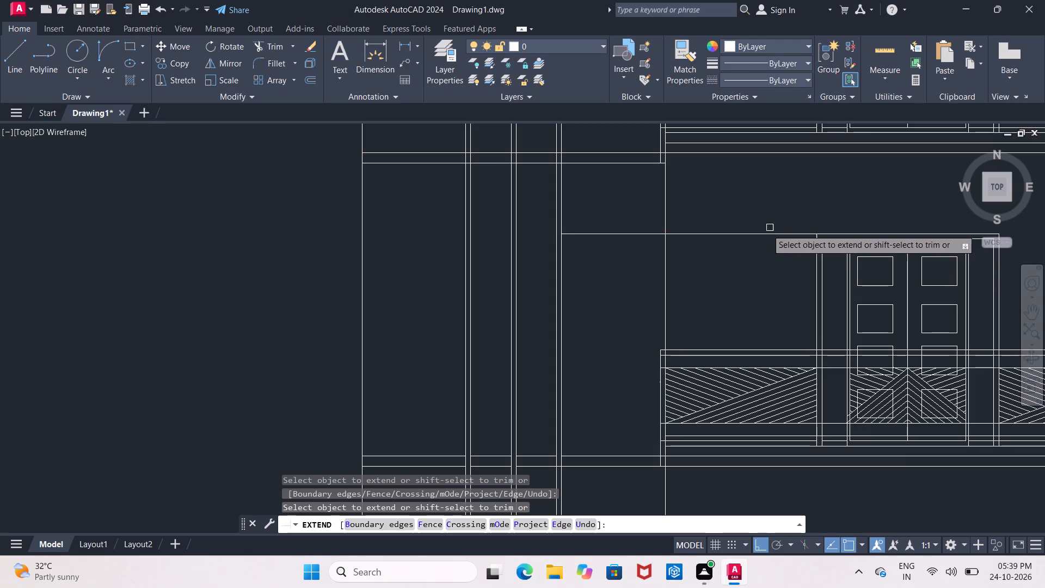
click(760, 235)
middle_drag(769, 206, 691, 332)
middle_drag(685, 278, 681, 347)
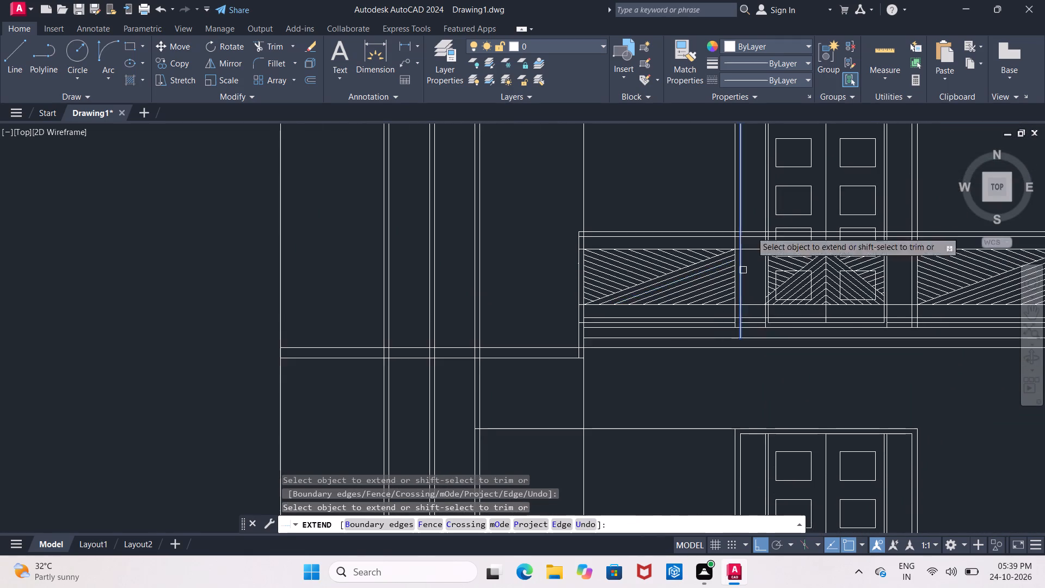
middle_drag(762, 169, 734, 312)
click(761, 255)
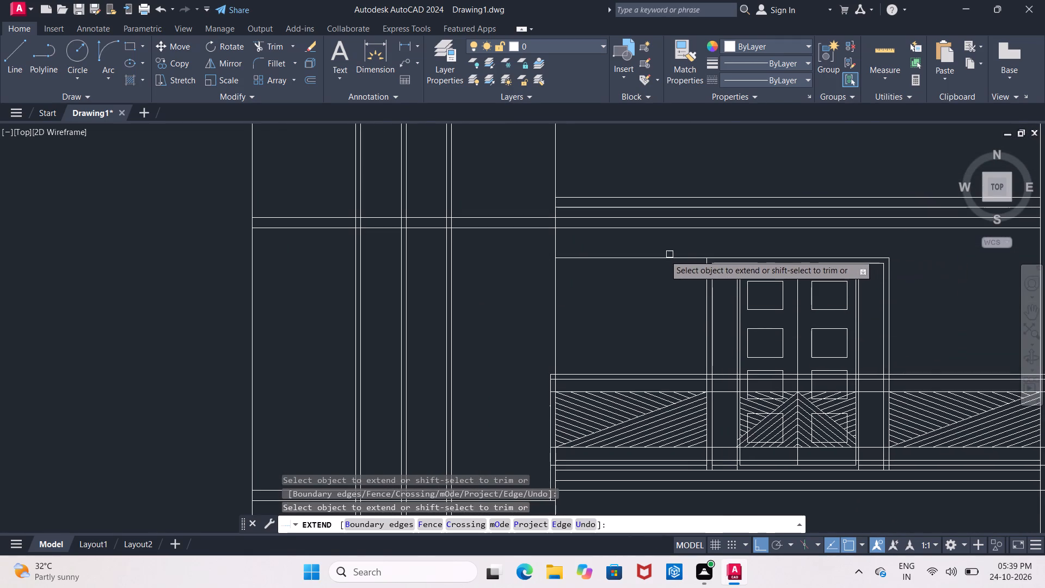
click(662, 255)
click(648, 255)
key(Escape)
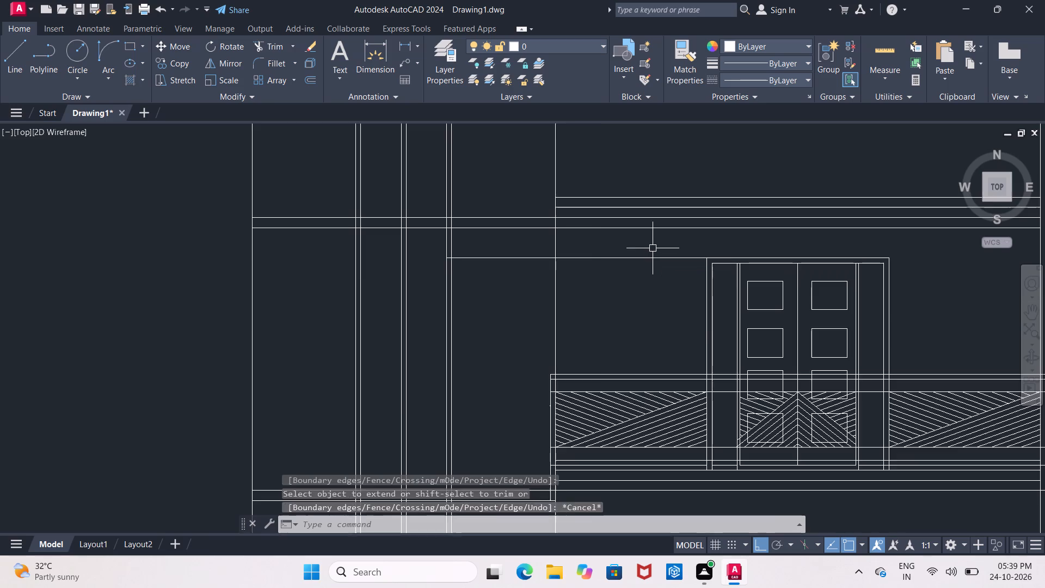
Copy the lowest window's rails and side lines up to the middle level, aligning its top right corner with the extended door-head line.
scroll(653, 248, down, 4)
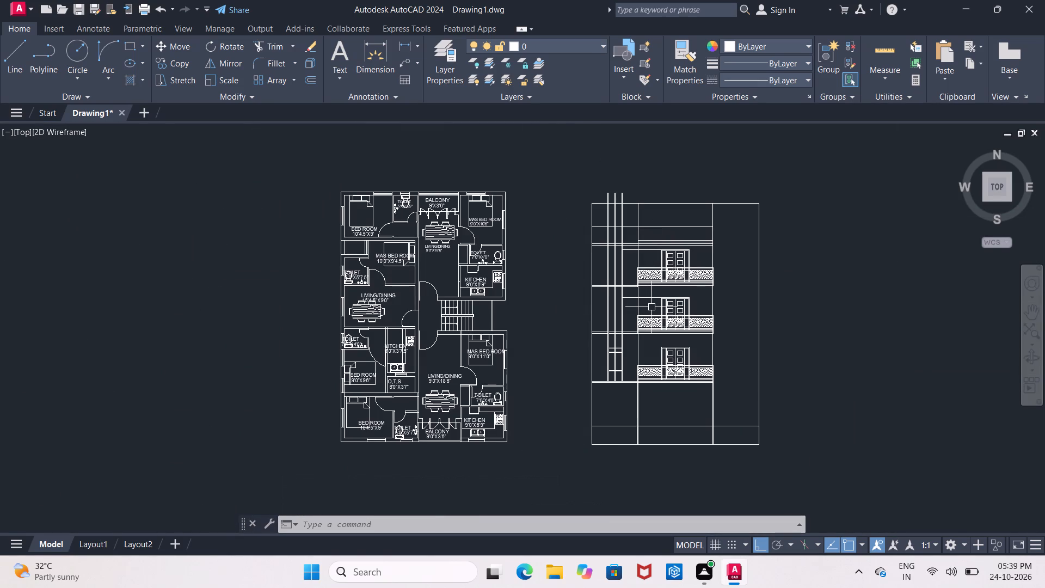
scroll(643, 370, up, 2)
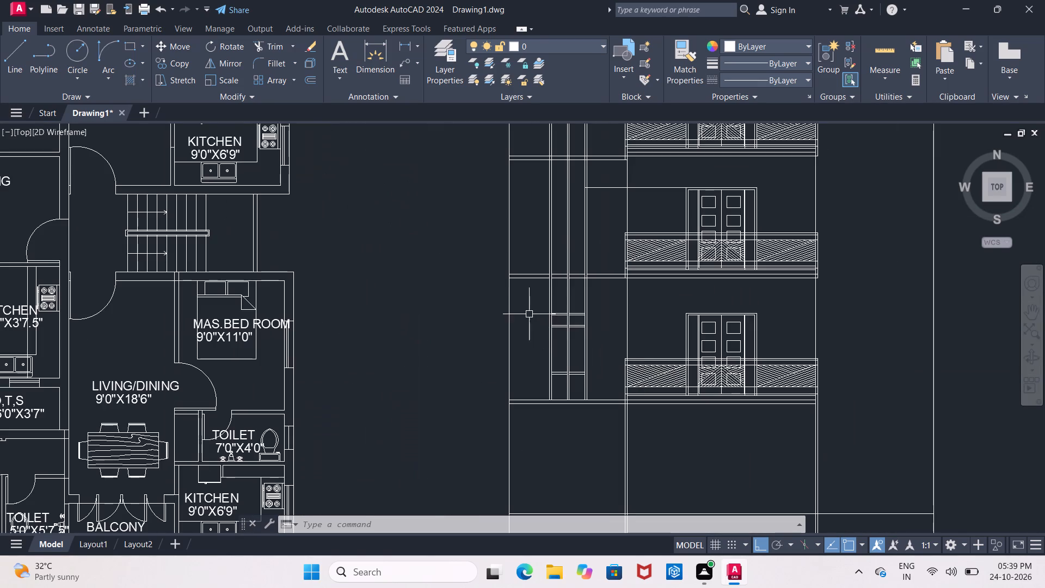
click(530, 309)
click(596, 377)
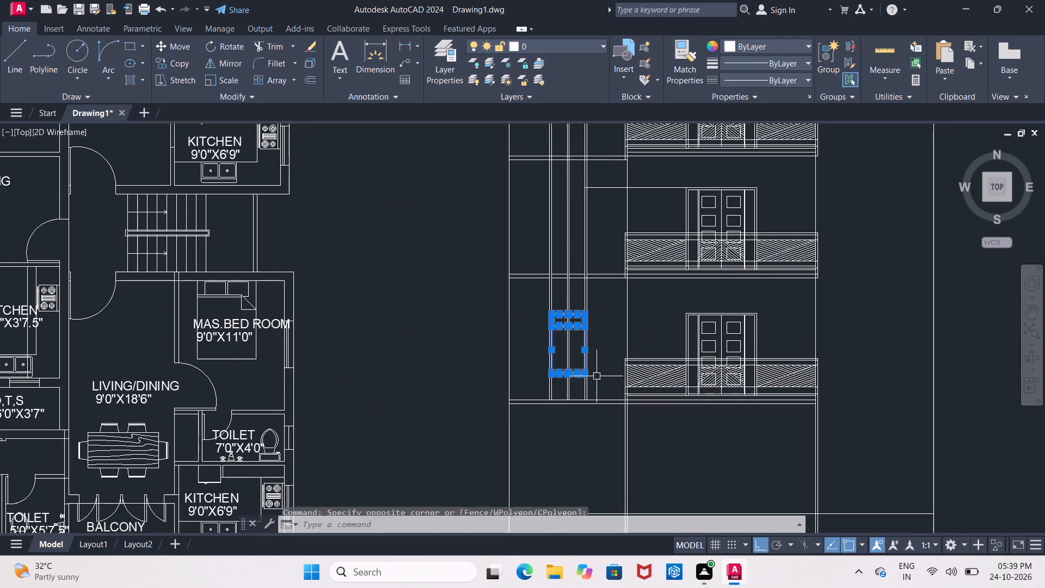
click(174, 63)
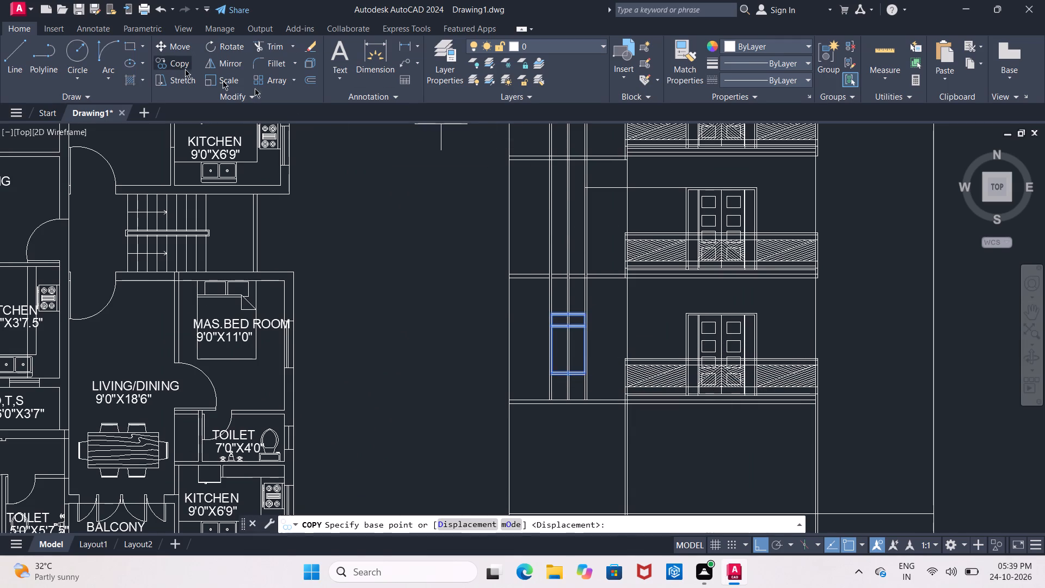
scroll(593, 311, up, 2)
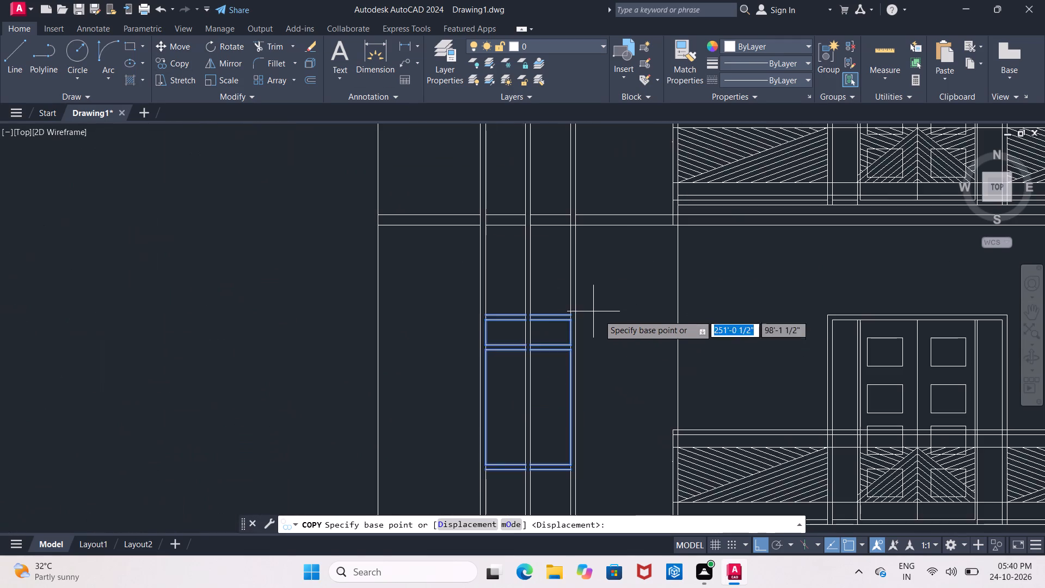
scroll(614, 323, up, 3)
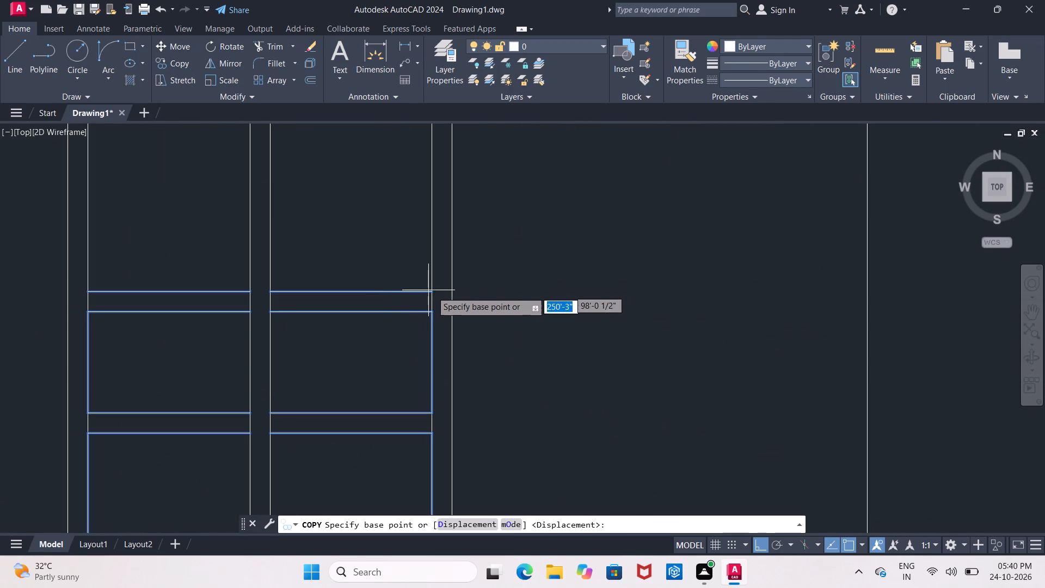
click(430, 293)
middle_drag(441, 241, 477, 364)
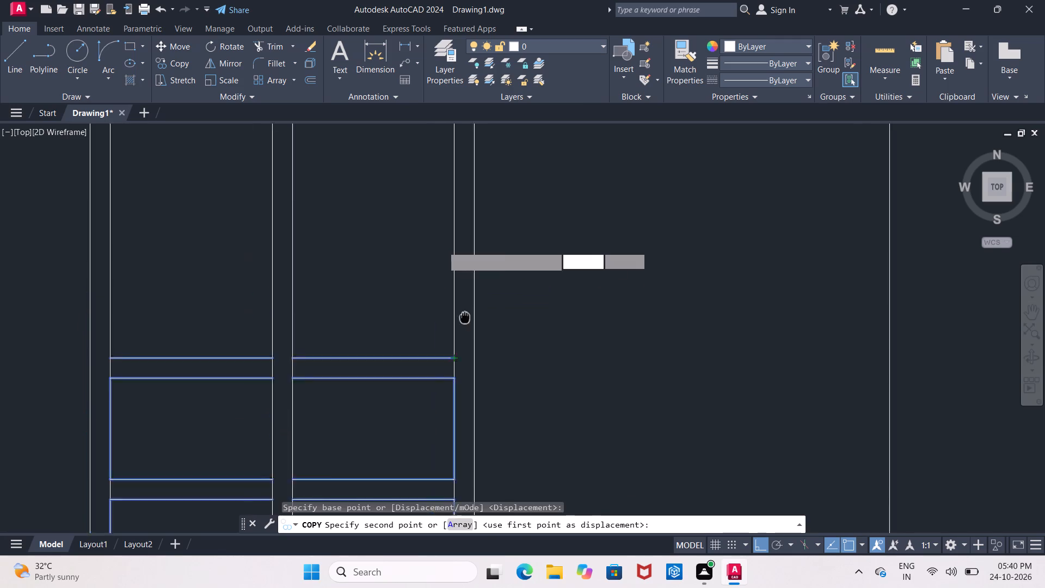
middle_drag(477, 364, 504, 510)
scroll(502, 362, down, 3)
middle_drag(489, 262, 496, 525)
middle_drag(480, 346, 475, 486)
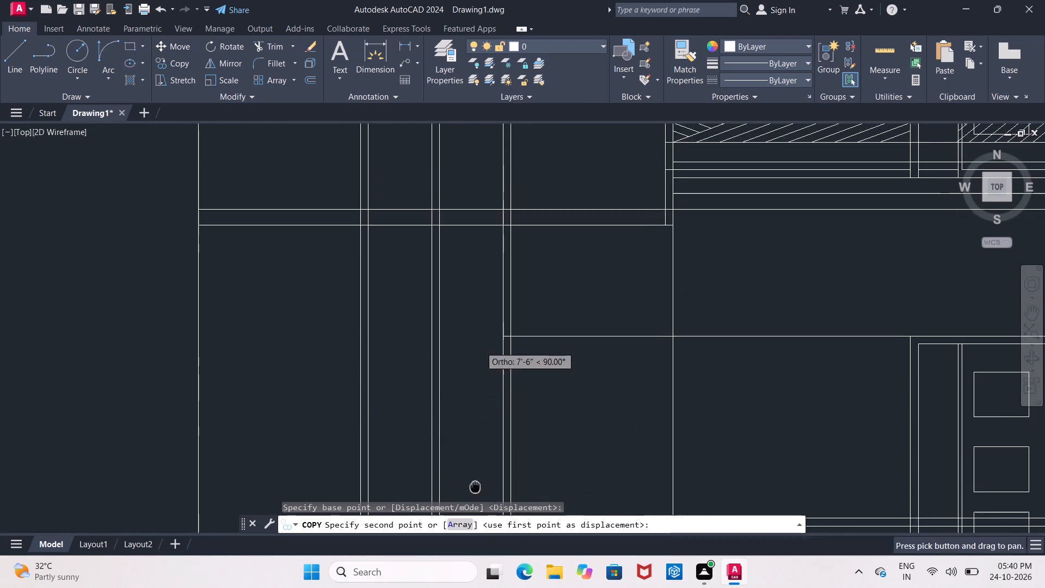
scroll(486, 388, up, 4)
middle_drag(589, 303, 548, 467)
click(538, 236)
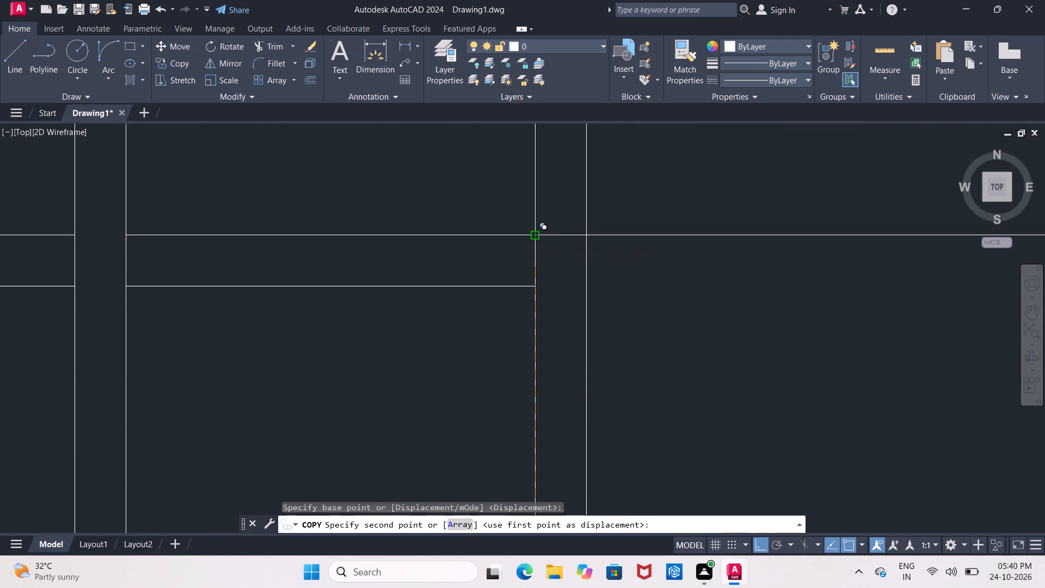
Place another copy of the window lines 21'-0" above the original, aligned with the top-level door's extended head line.
middle_drag(534, 182, 558, 571)
scroll(531, 439, down, 4)
scroll(521, 342, down, 2)
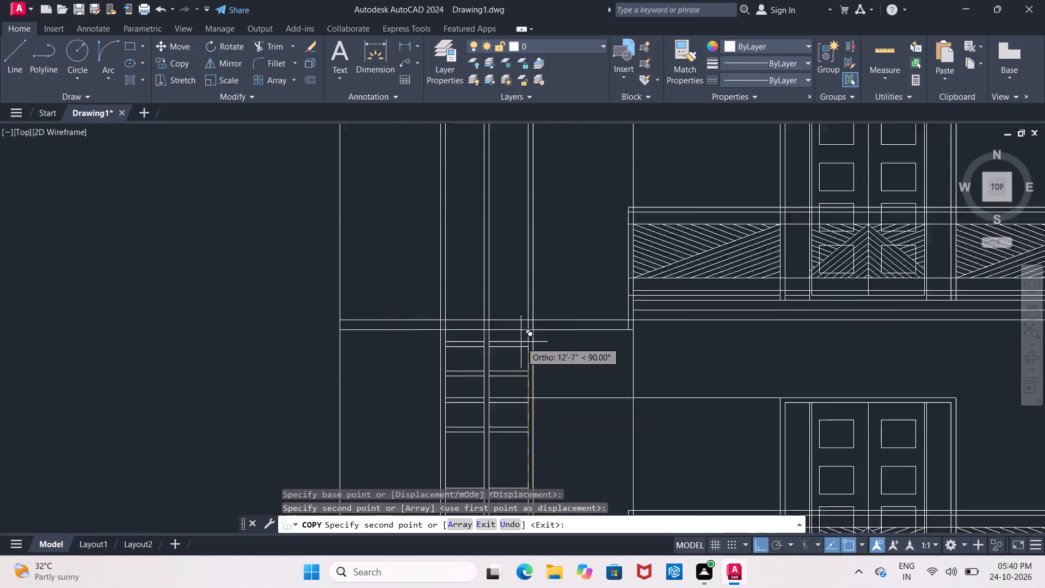
scroll(521, 342, down, 1)
middle_drag(521, 342, 532, 523)
scroll(512, 393, up, 4)
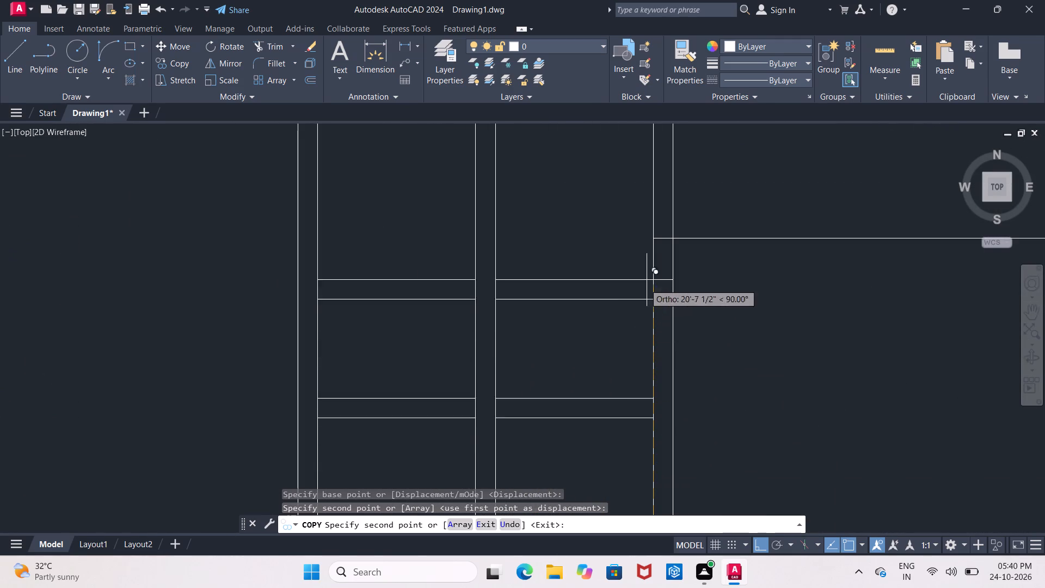
click(656, 240)
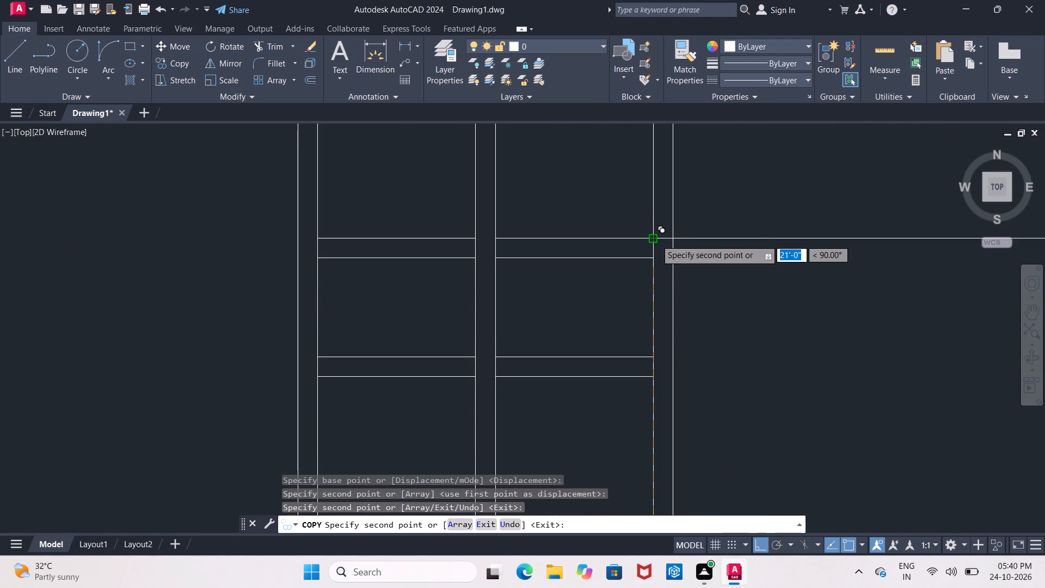
key(Escape)
Trim the extended door-head lines on both upper levels between the window's right strip and the balcony bay's edge.
scroll(641, 236, down, 4)
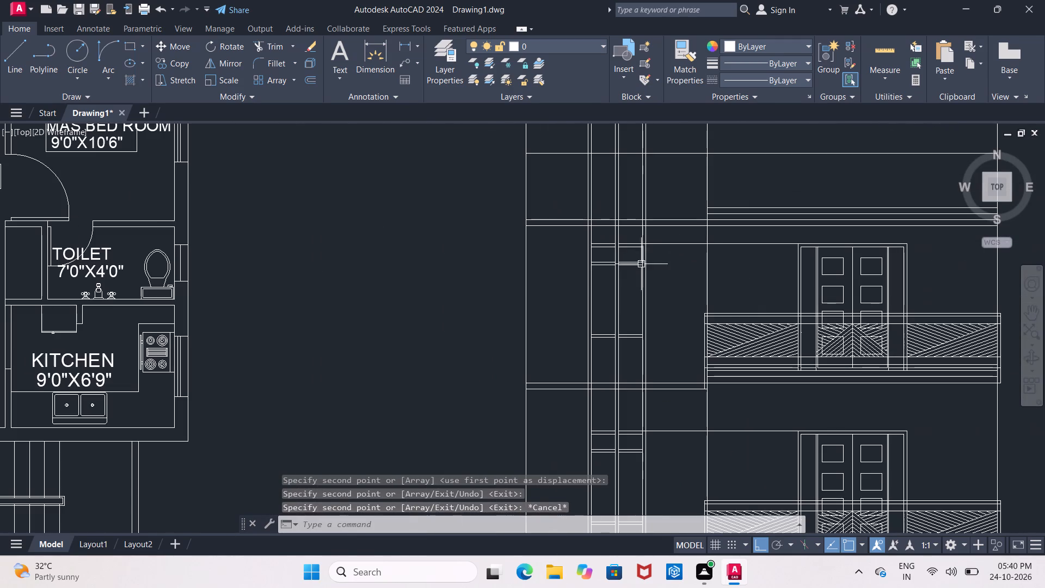
middle_drag(649, 315, 637, 277)
scroll(649, 315, down, 1)
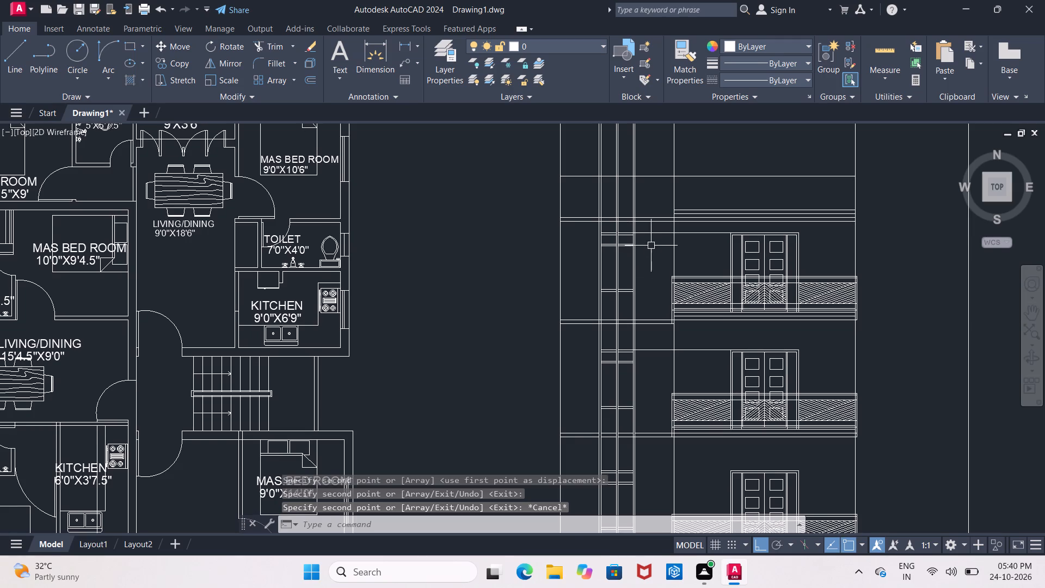
middle_drag(651, 243, 635, 299)
text(TR)
key(space)
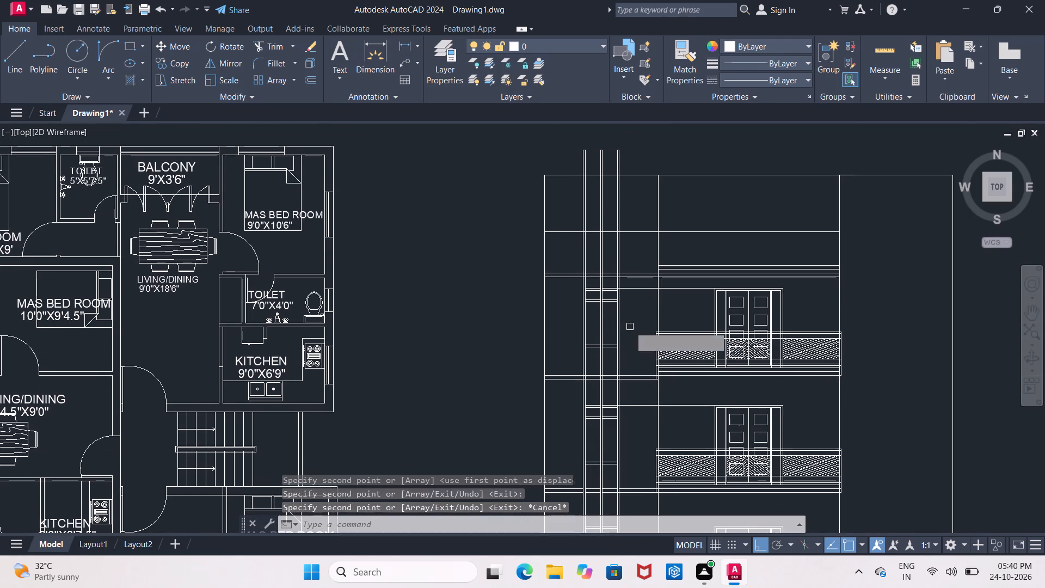
key(space)
click(640, 290)
click(635, 404)
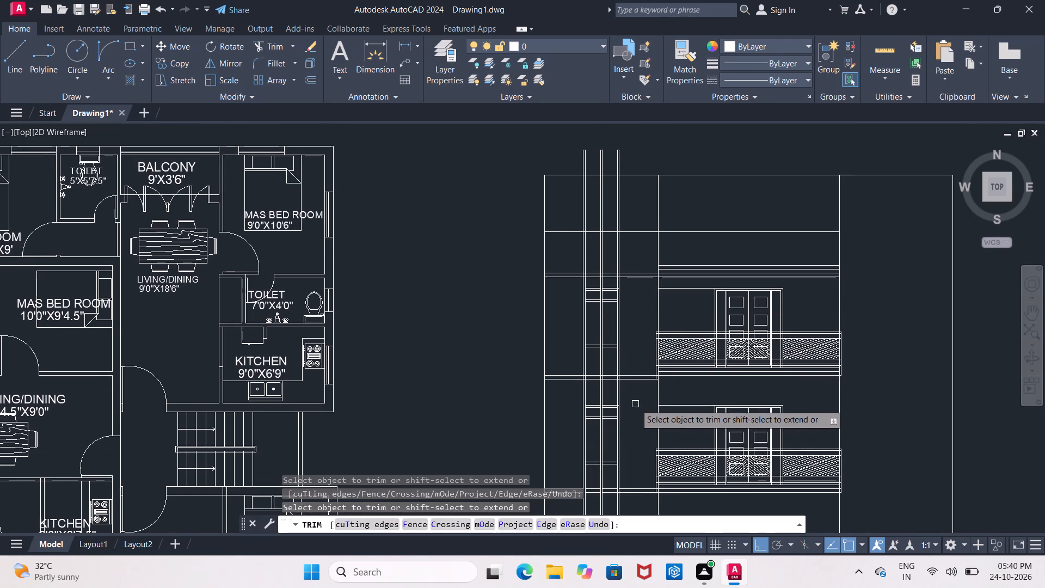
Erase the leftover door-head line segment crossing the right vertical strip at the top-level window.
scroll(607, 295, up, 4)
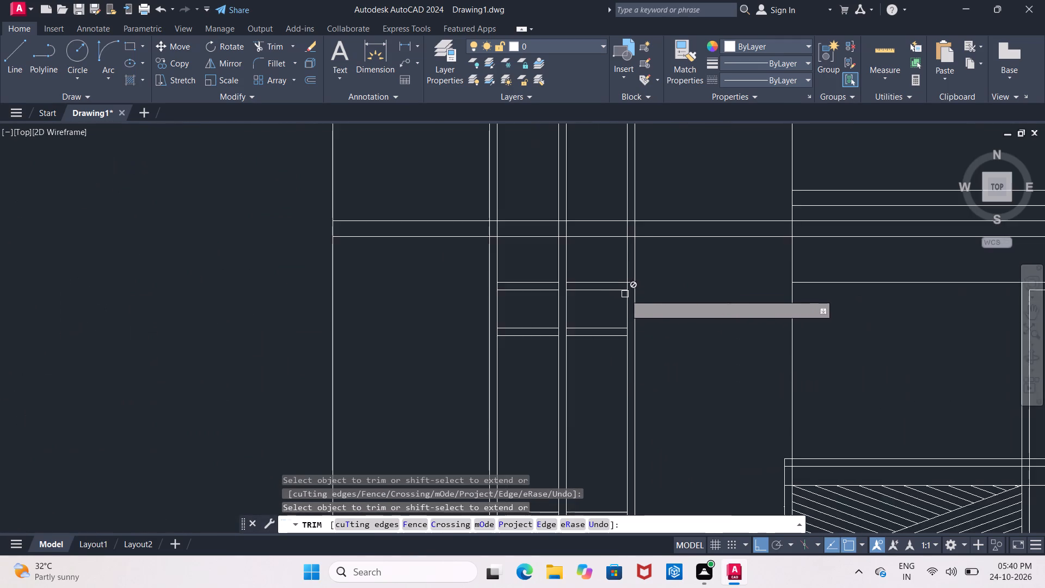
scroll(625, 295, up, 1)
click(636, 267)
key(Escape)
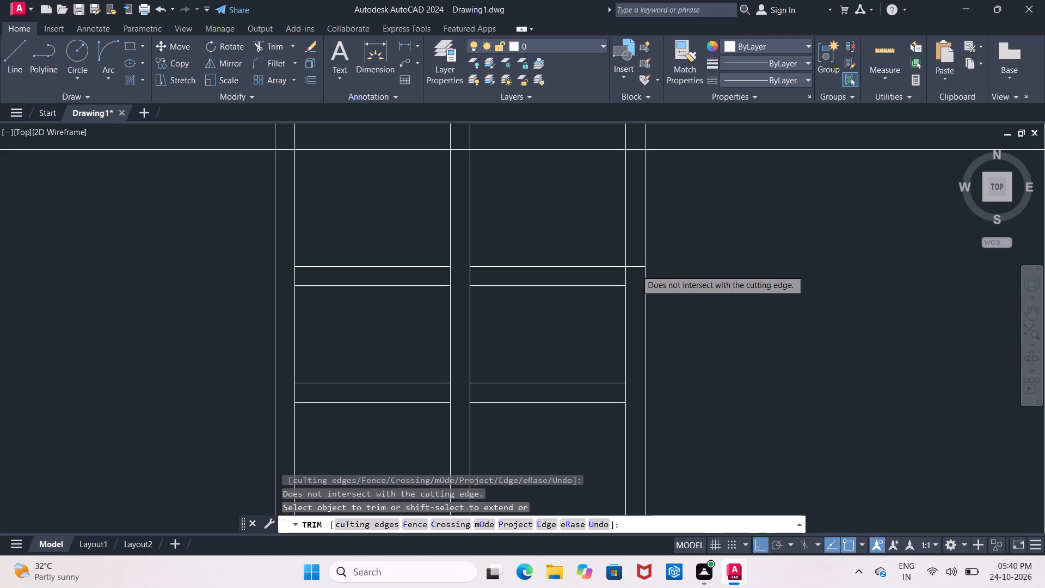
click(636, 269)
key(Delete)
Erase the leftover door-head line segment crossing the right vertical strip at the middle-level window.
scroll(688, 317, down, 3)
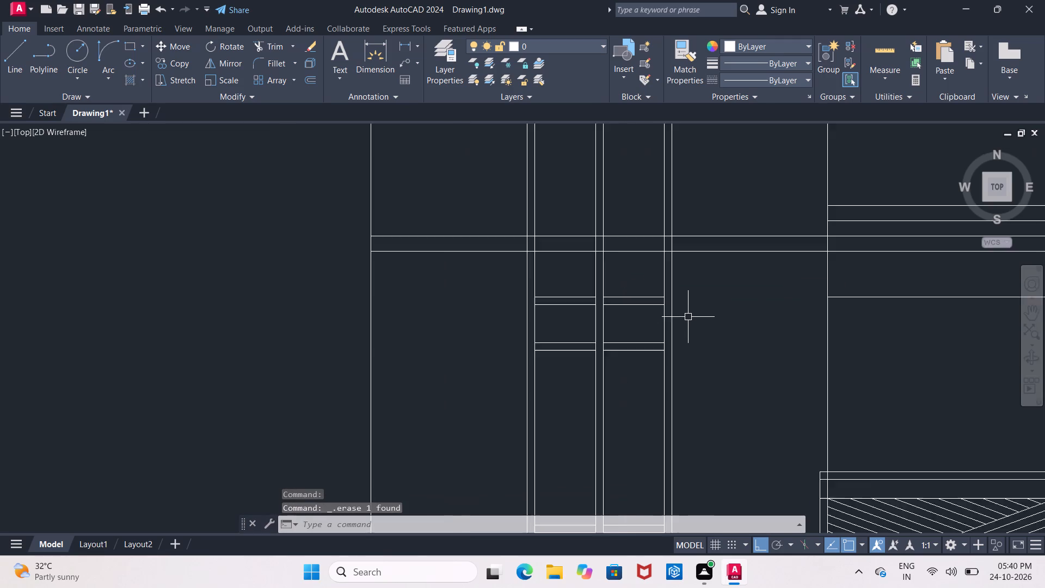
scroll(690, 370, down, 2)
middle_drag(690, 369, 681, 293)
scroll(668, 398, up, 5)
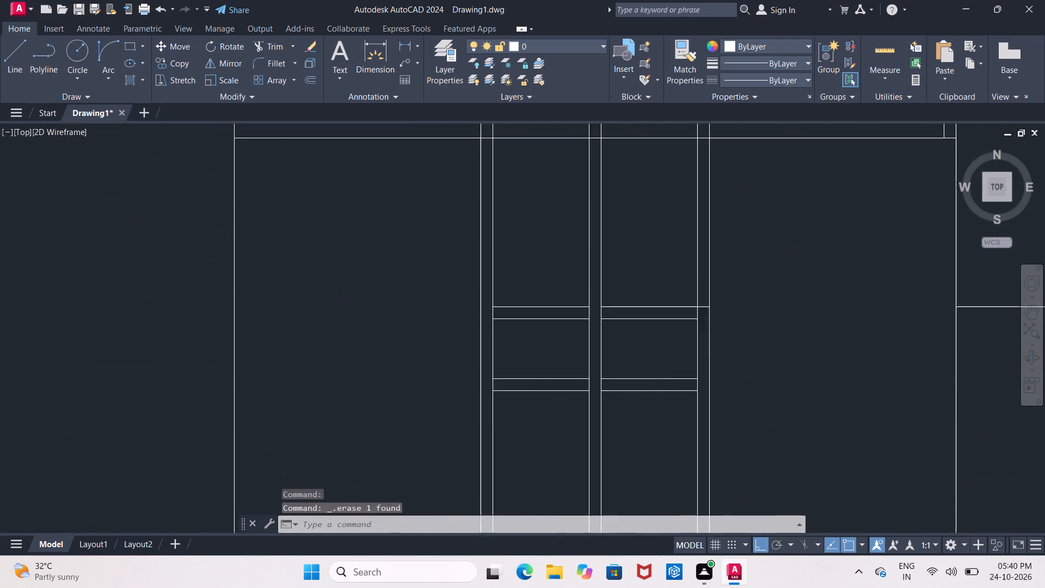
click(720, 259)
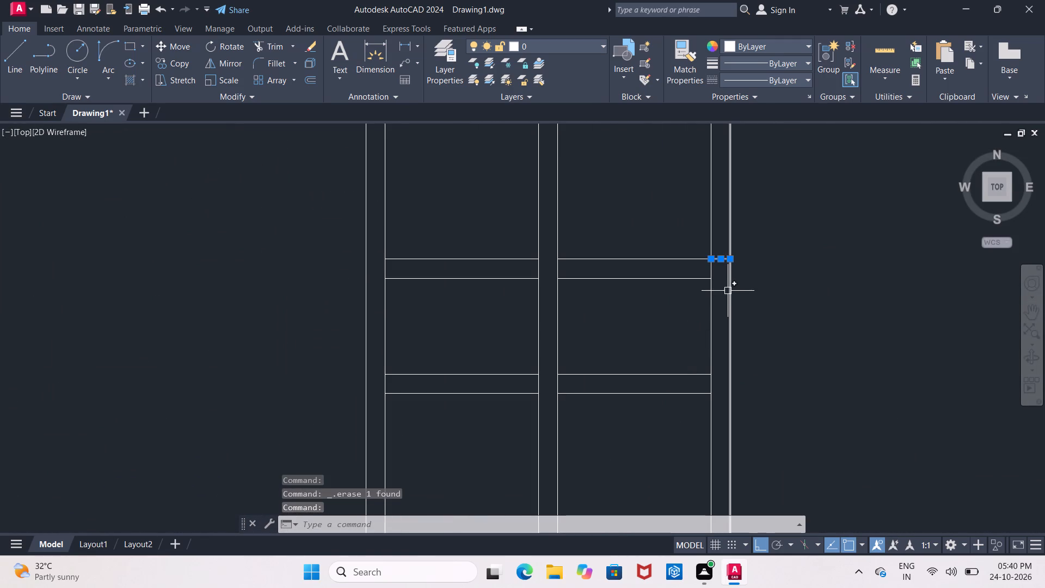
key(BackSpace)
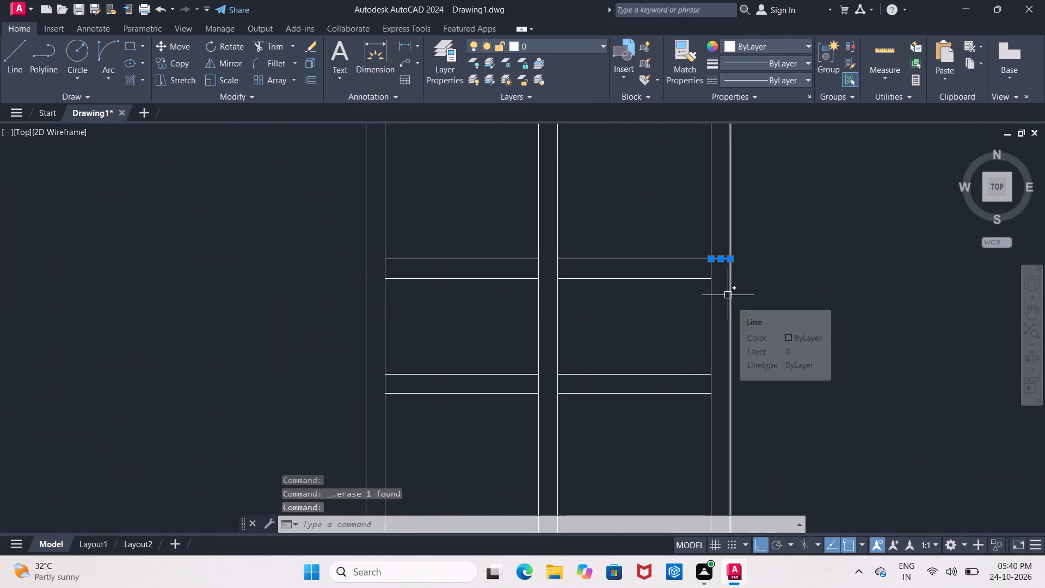
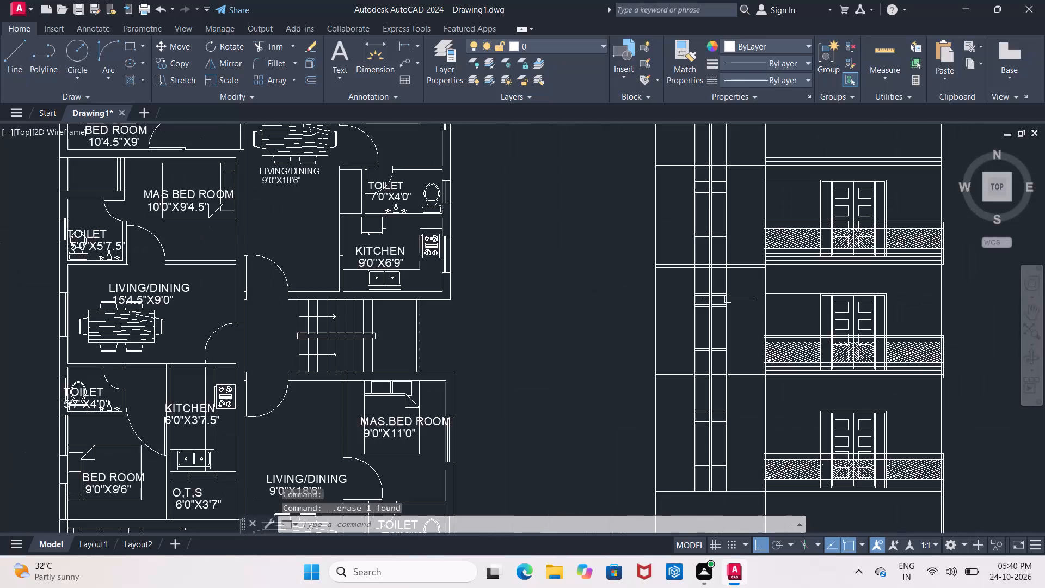
Trim the extended door-head line segments between the balcony bay's edge and the doors on the top and middle levels.
middle_drag(771, 146, 770, 147)
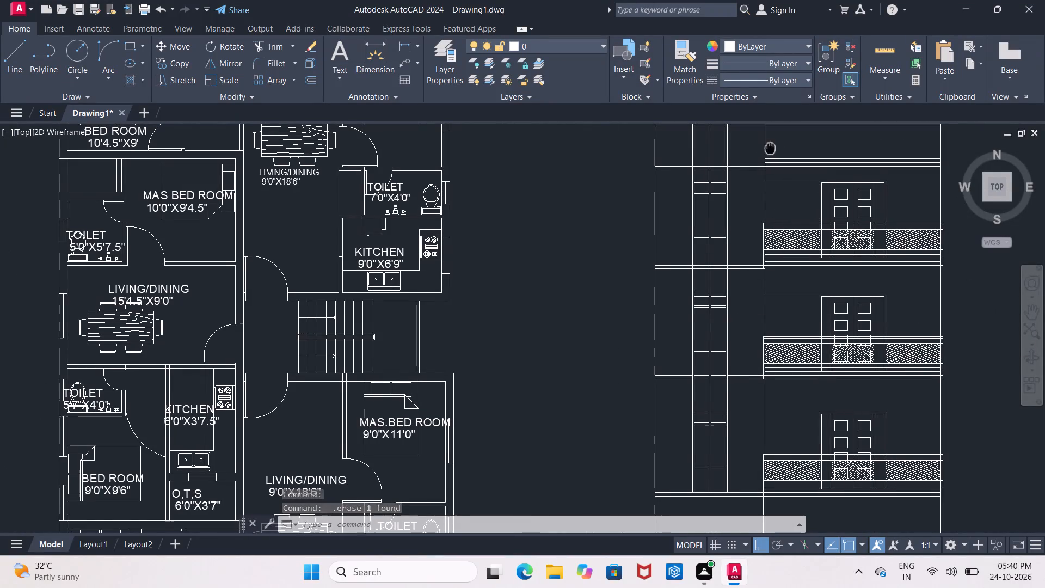
middle_drag(770, 147, 769, 152)
middle_drag(786, 199, 744, 183)
middle_click(746, 176)
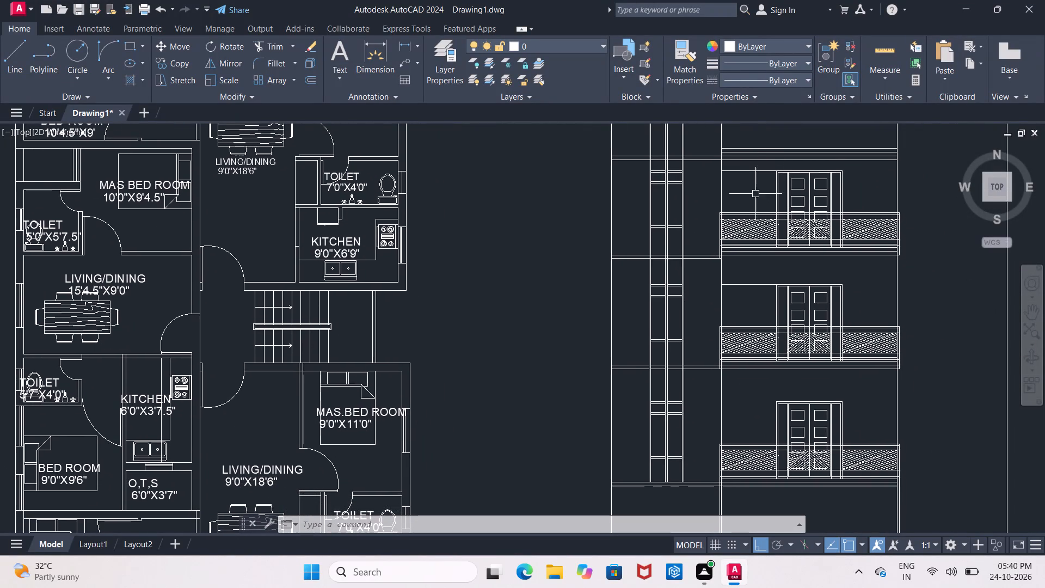
scroll(757, 196, up, 1)
text(TR)
key(space)
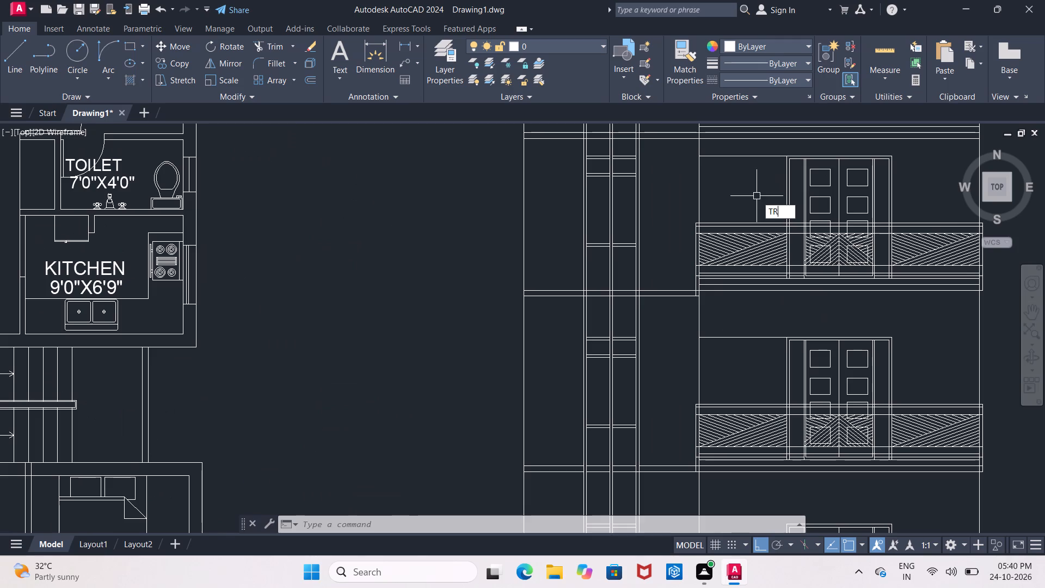
key(space)
click(752, 159)
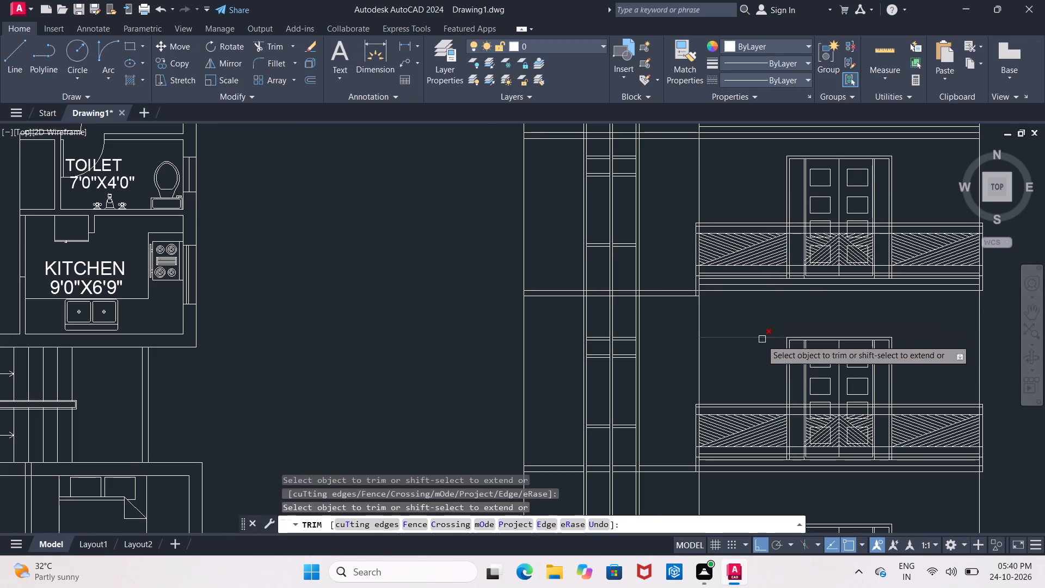
click(760, 341)
click(760, 333)
click(757, 341)
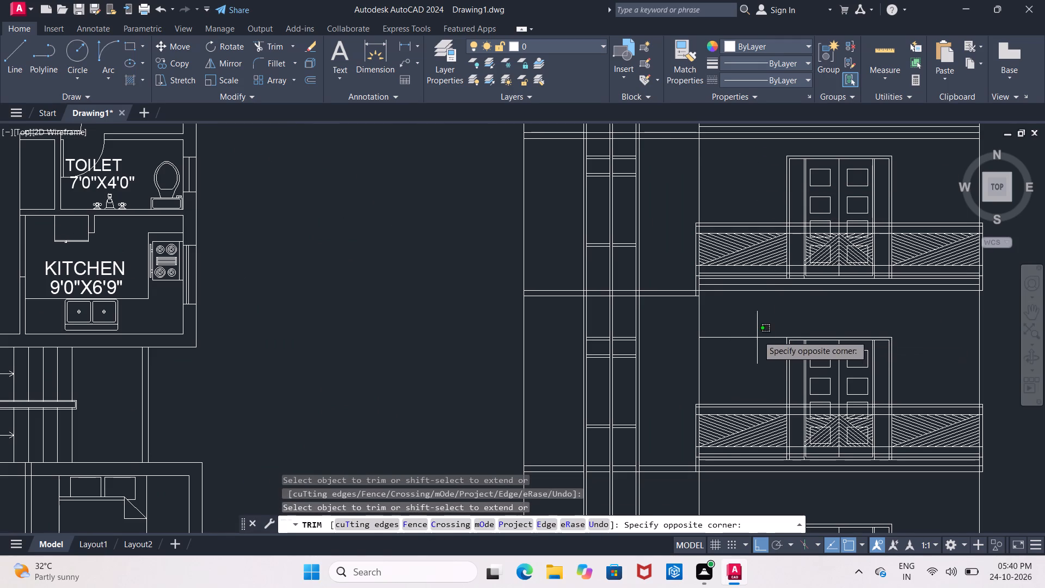
click(758, 335)
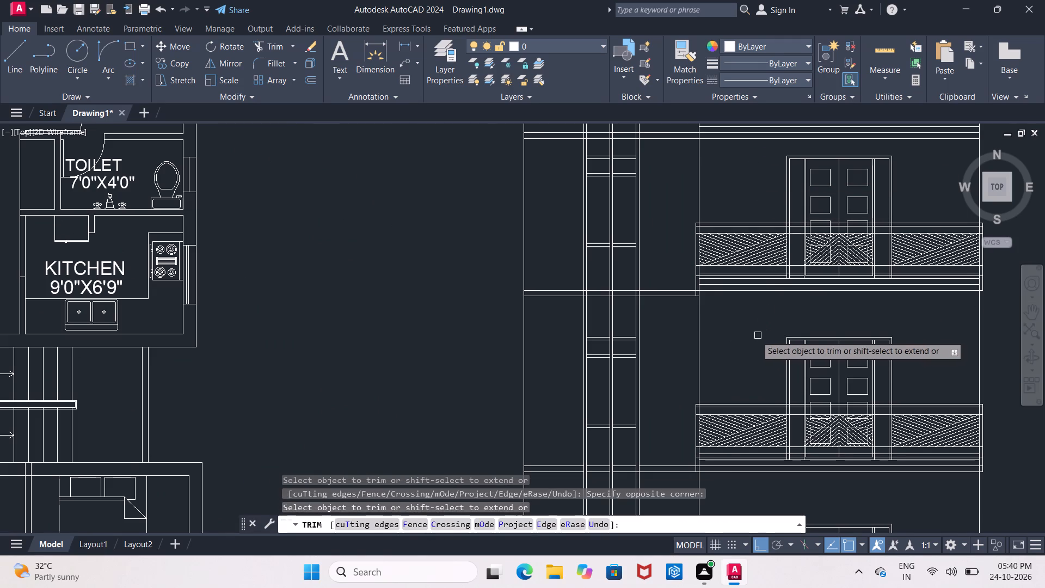
Trim the upper floor line out of the first vertical strip, at the slab between the top and middle levels.
scroll(570, 290, up, 3)
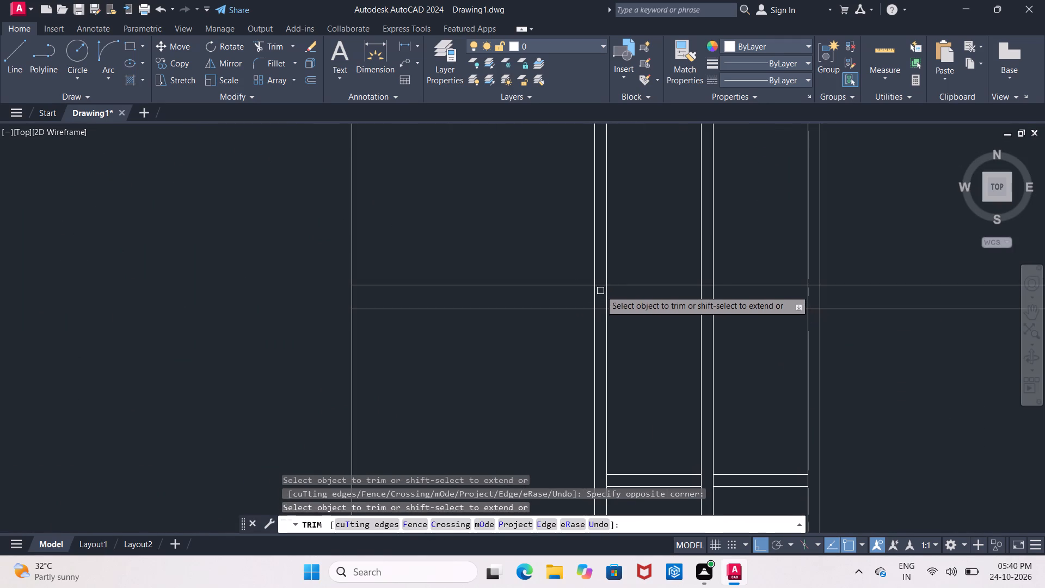
click(600, 286)
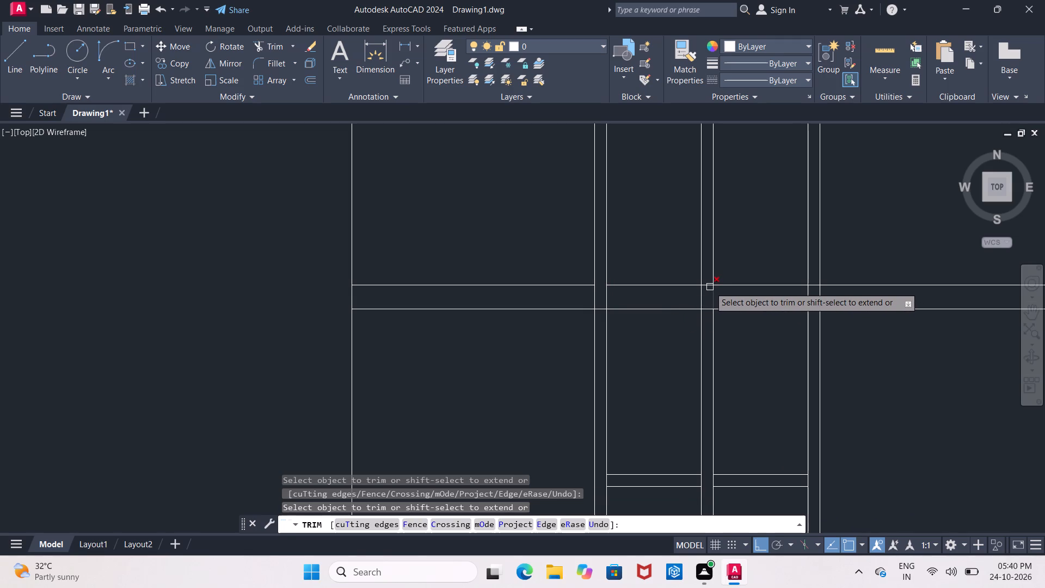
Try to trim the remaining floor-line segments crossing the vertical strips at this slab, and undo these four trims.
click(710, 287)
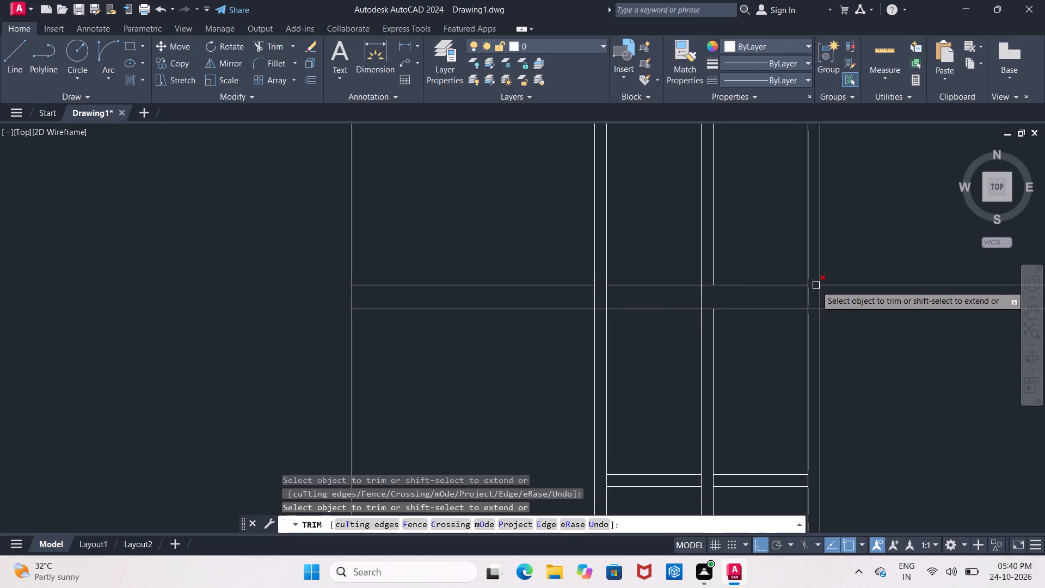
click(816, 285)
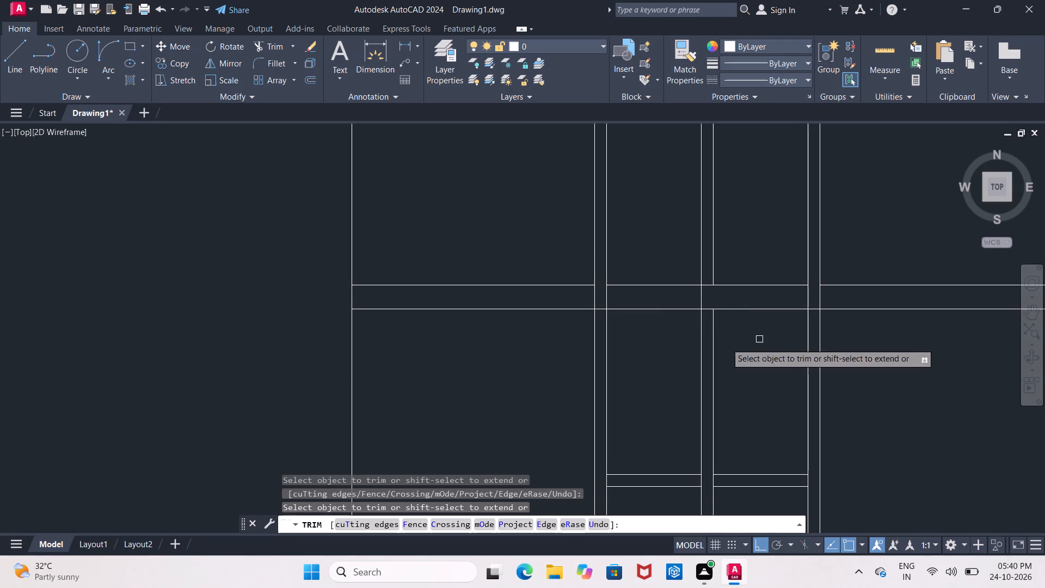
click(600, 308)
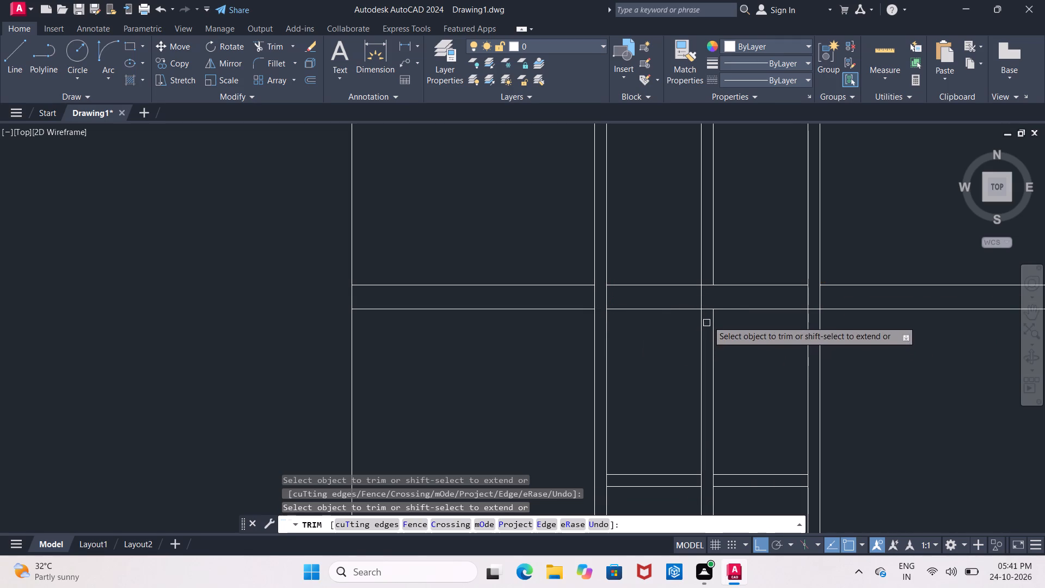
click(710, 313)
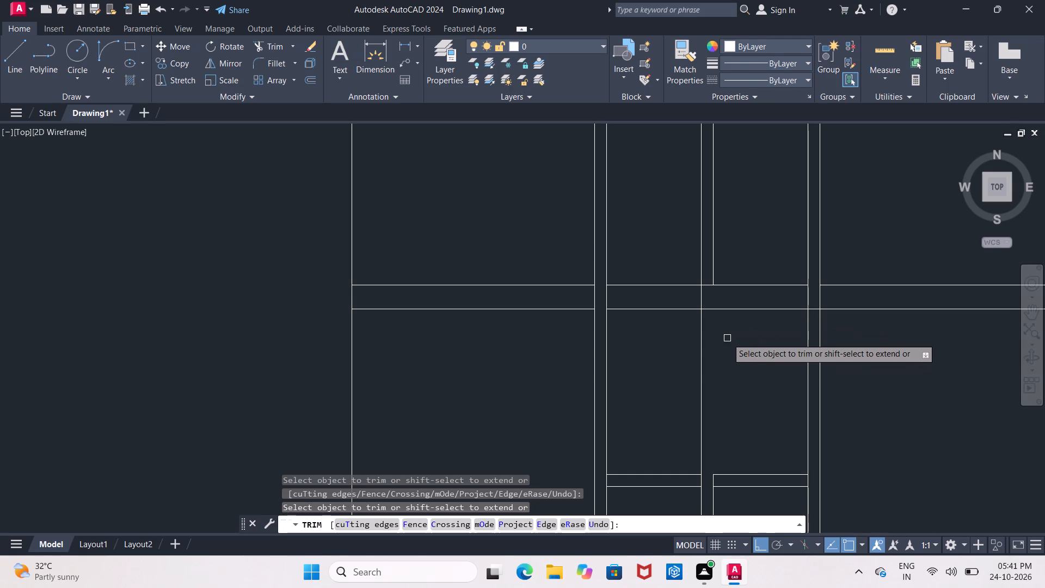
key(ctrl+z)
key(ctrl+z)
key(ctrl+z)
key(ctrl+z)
Trim the remaining floor-line segments inside the three vertical strips at the slab between the top and middle levels.
click(601, 309)
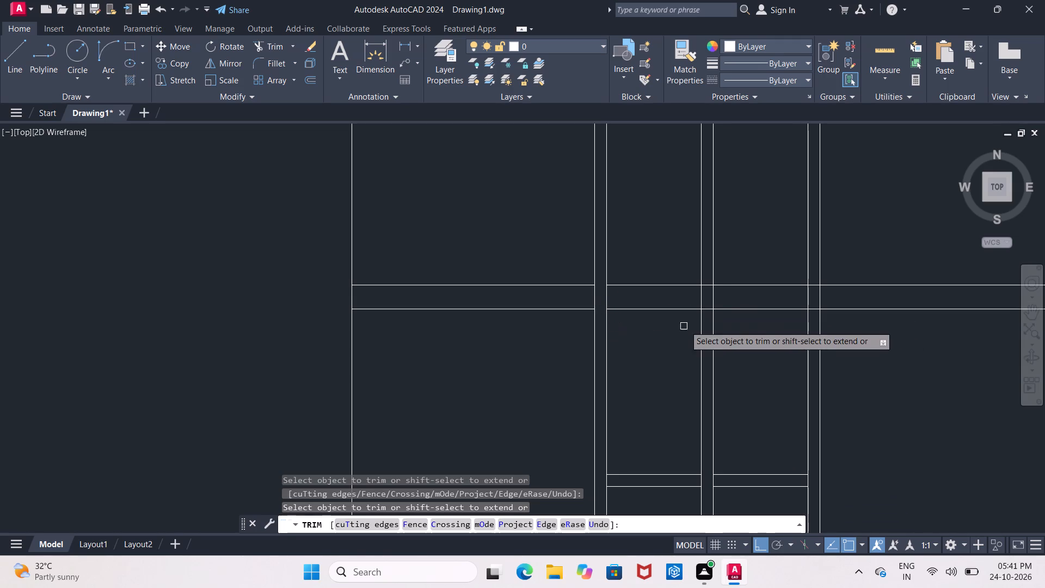
click(708, 309)
click(709, 287)
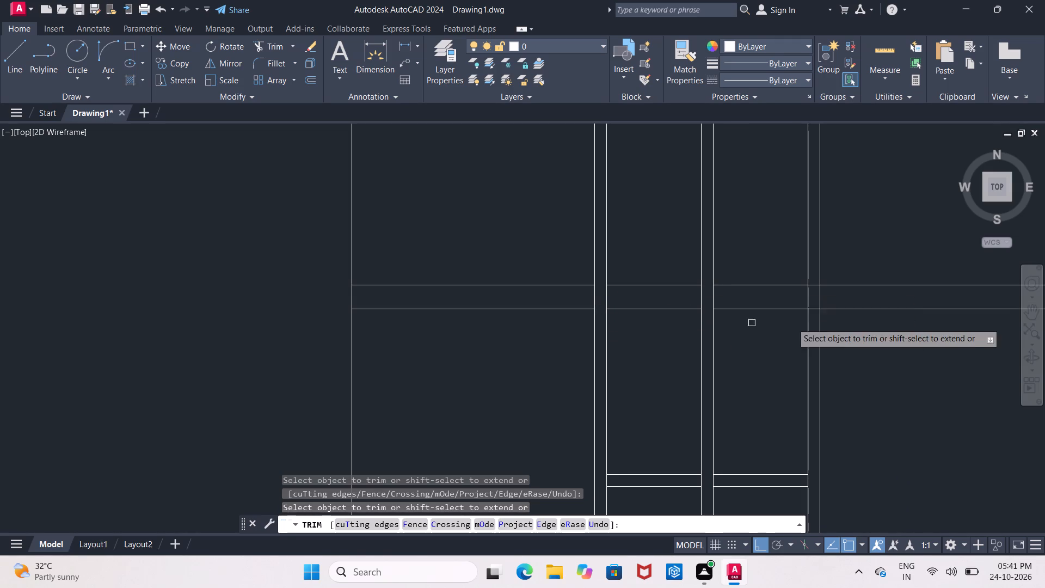
click(815, 285)
click(816, 313)
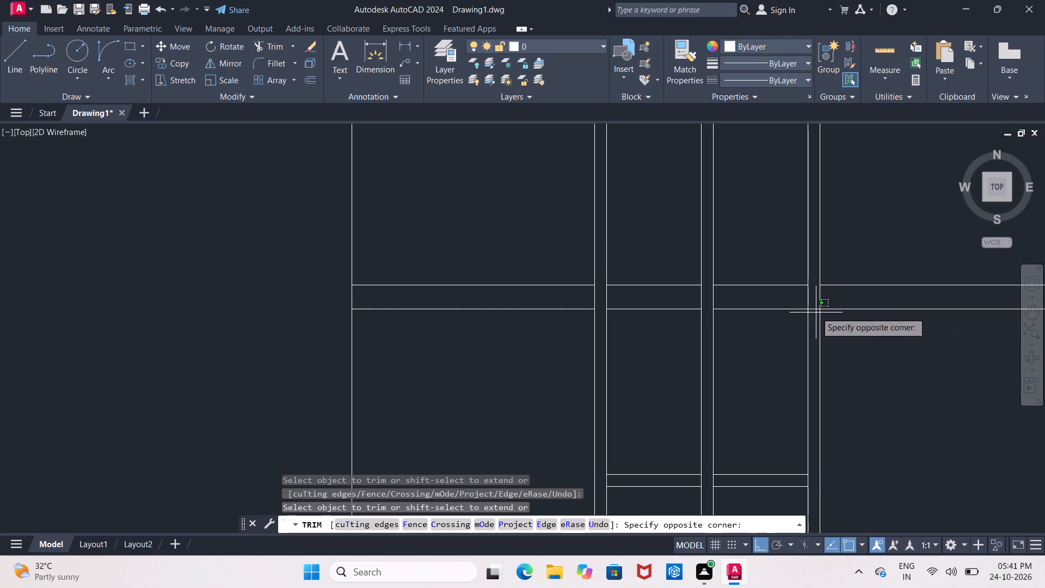
click(816, 307)
Trim the lower floor-line segment crossing the window's right vertical strip at the slab between the middle and lowest levels.
scroll(812, 316, down, 2)
middle_drag(812, 316, 801, 207)
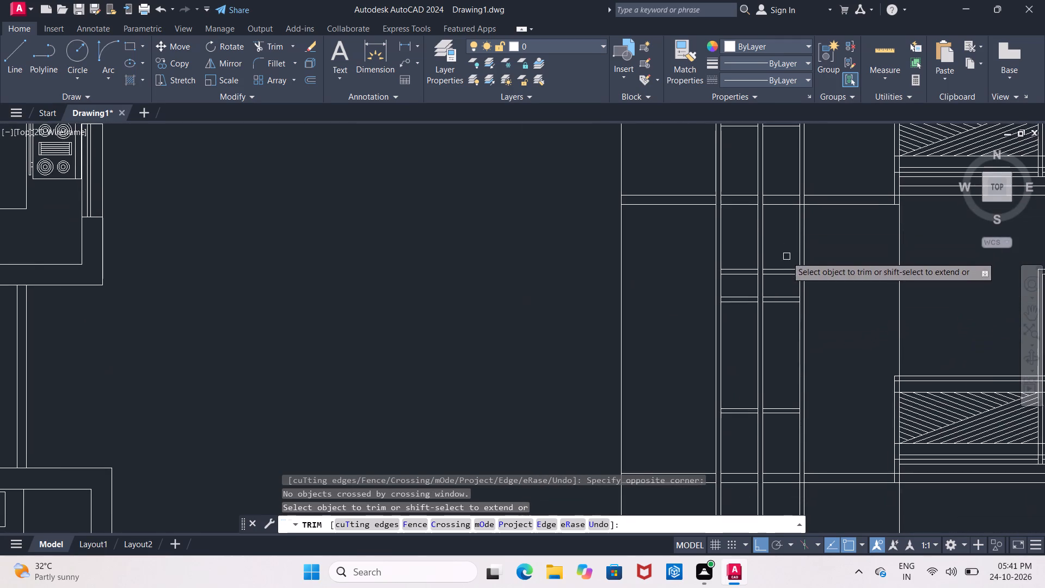
middle_drag(773, 222, 774, 173)
scroll(800, 427, up, 3)
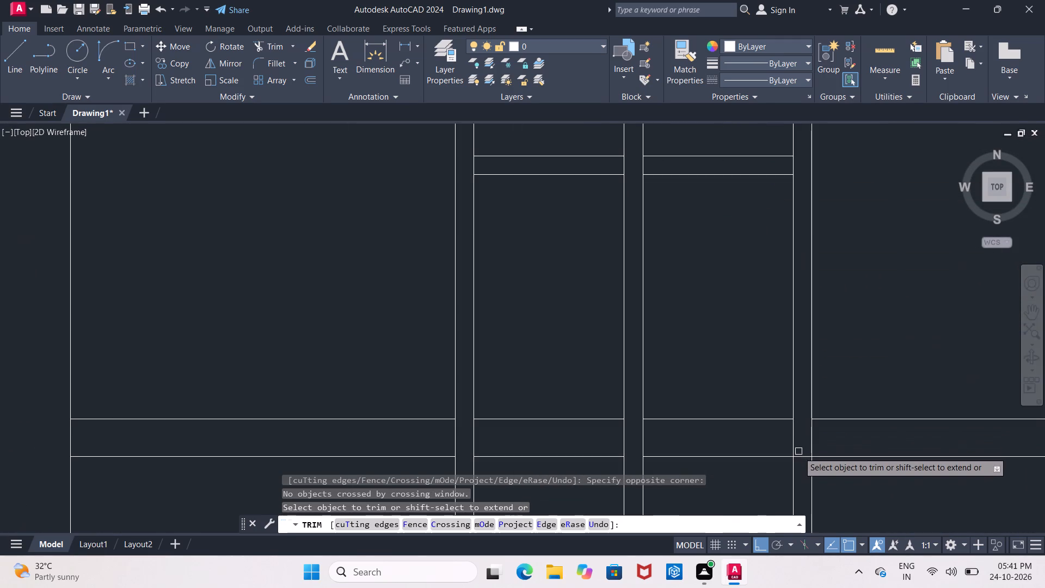
click(799, 456)
Trim the two slab lines above the top-level window where they cross the three vertical strips.
scroll(800, 454, down, 5)
middle_drag(802, 437, 795, 316)
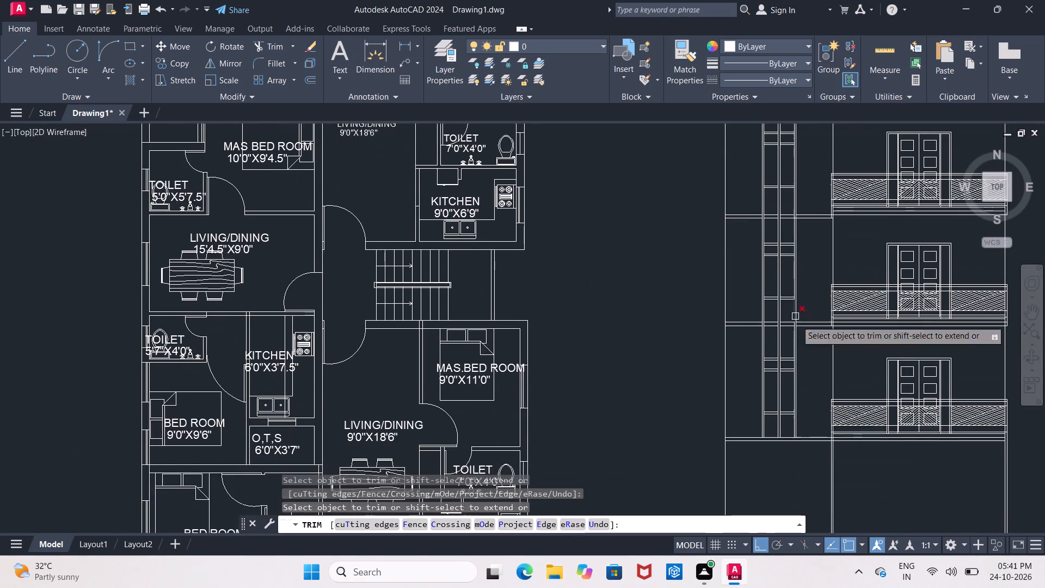
scroll(804, 431, up, 3)
middle_drag(761, 367, 742, 497)
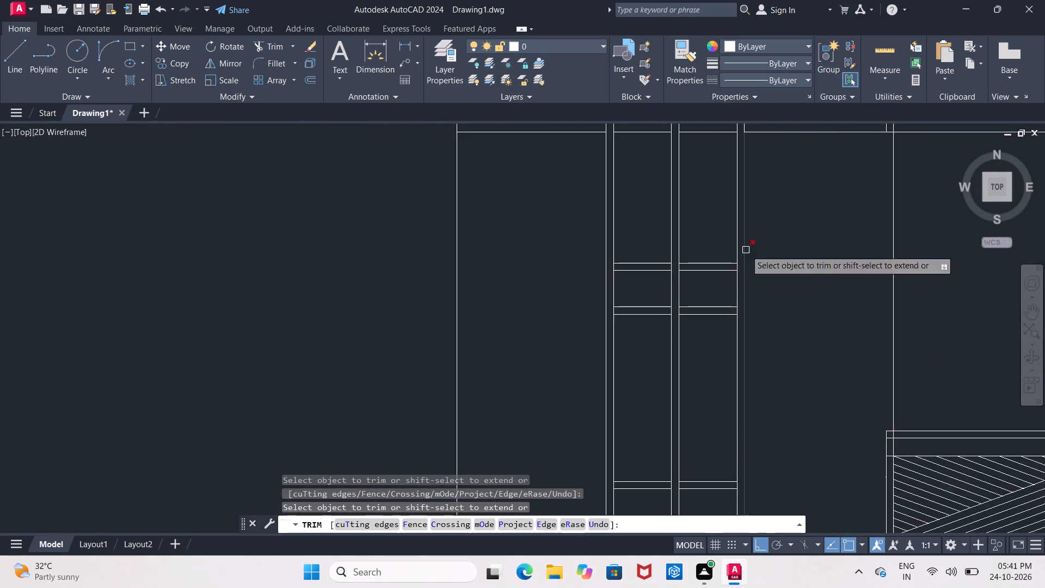
middle_drag(743, 325, 722, 467)
middle_drag(663, 180, 660, 430)
middle_drag(669, 267, 674, 480)
middle_drag(641, 340, 643, 437)
middle_drag(652, 307, 651, 414)
middle_drag(658, 334, 654, 430)
middle_drag(667, 359, 663, 442)
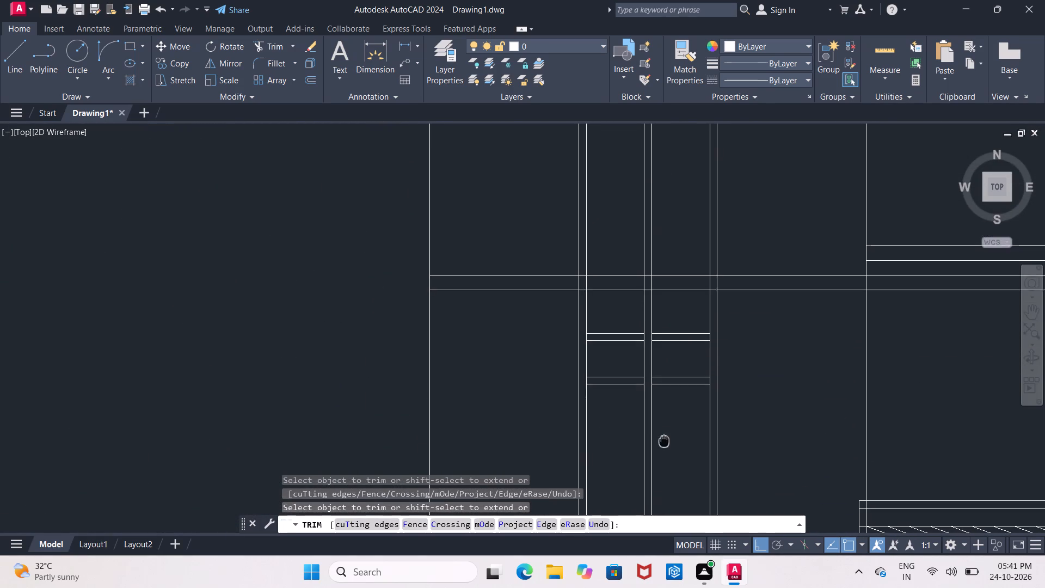
middle_drag(663, 442, 663, 437)
middle_drag(660, 311, 657, 395)
scroll(640, 372, up, 2)
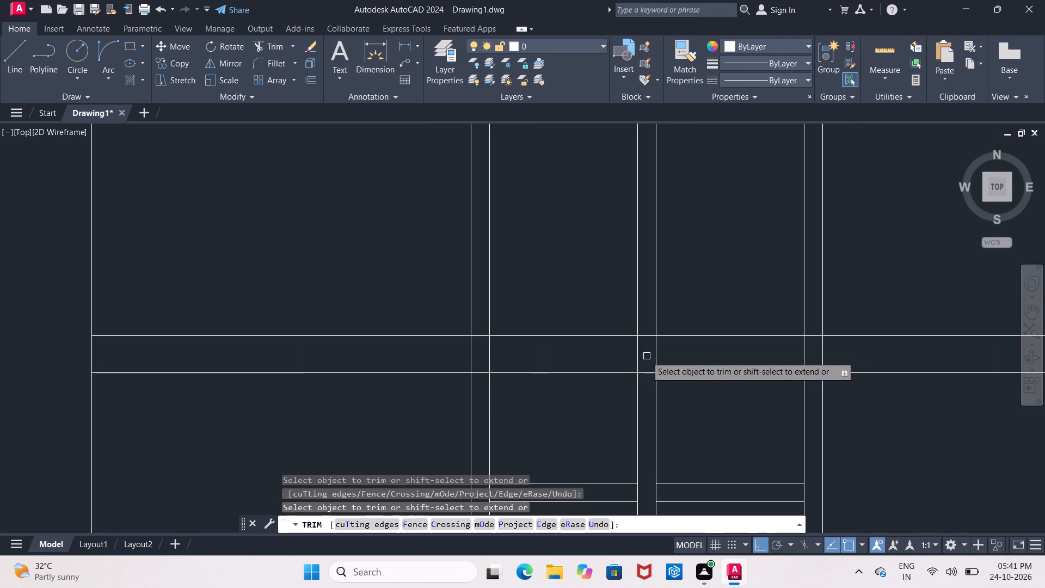
click(651, 335)
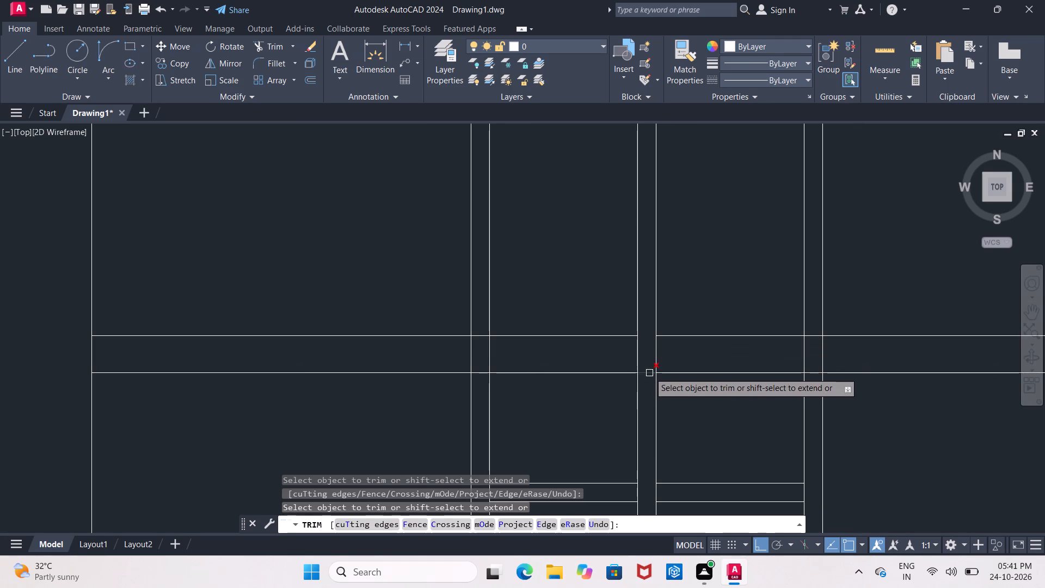
click(649, 372)
click(485, 372)
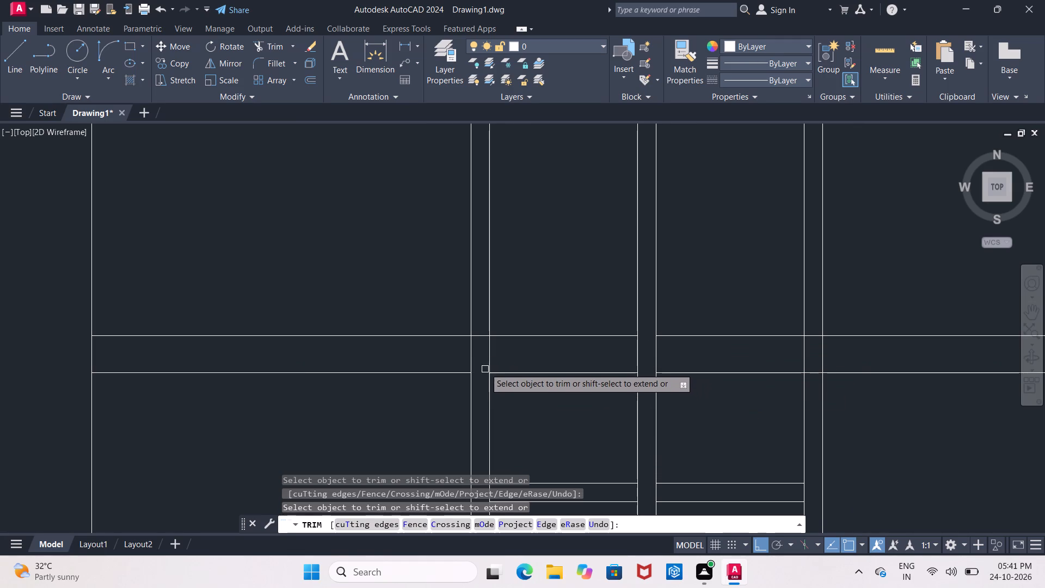
click(483, 328)
click(483, 338)
click(483, 338)
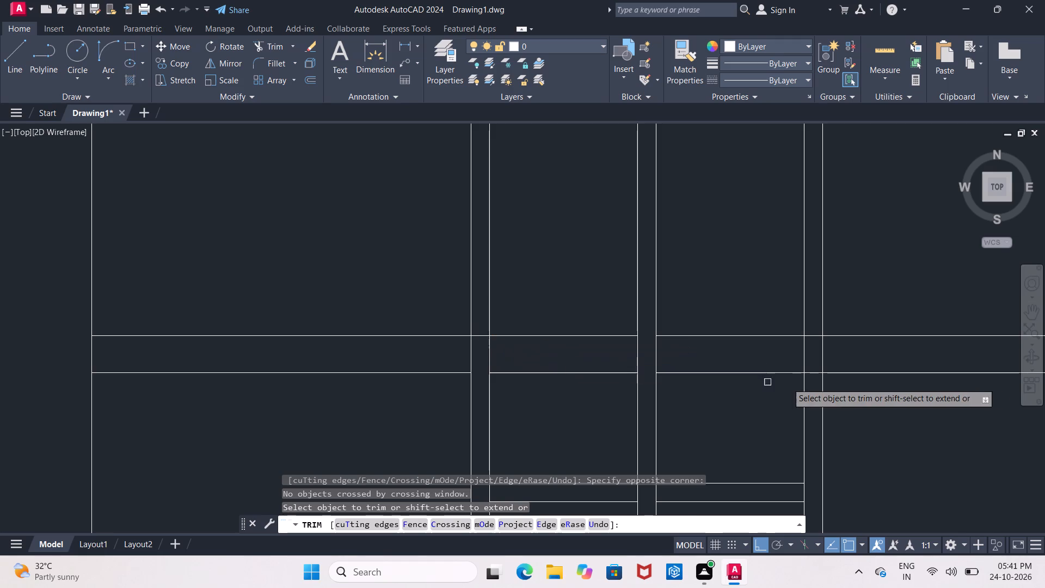
click(816, 336)
click(813, 371)
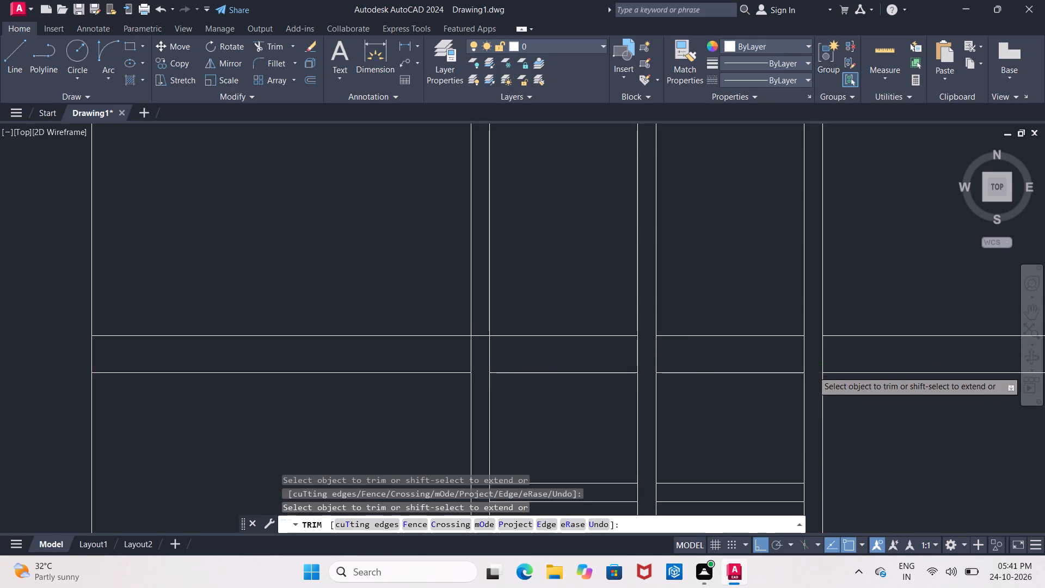
Examine the full elevation, checking the continuous vertical strips and left-bay windows from the lower levels up to the roofline.
scroll(812, 371, down, 2)
middle_drag(763, 294, 727, 406)
scroll(727, 406, down, 1)
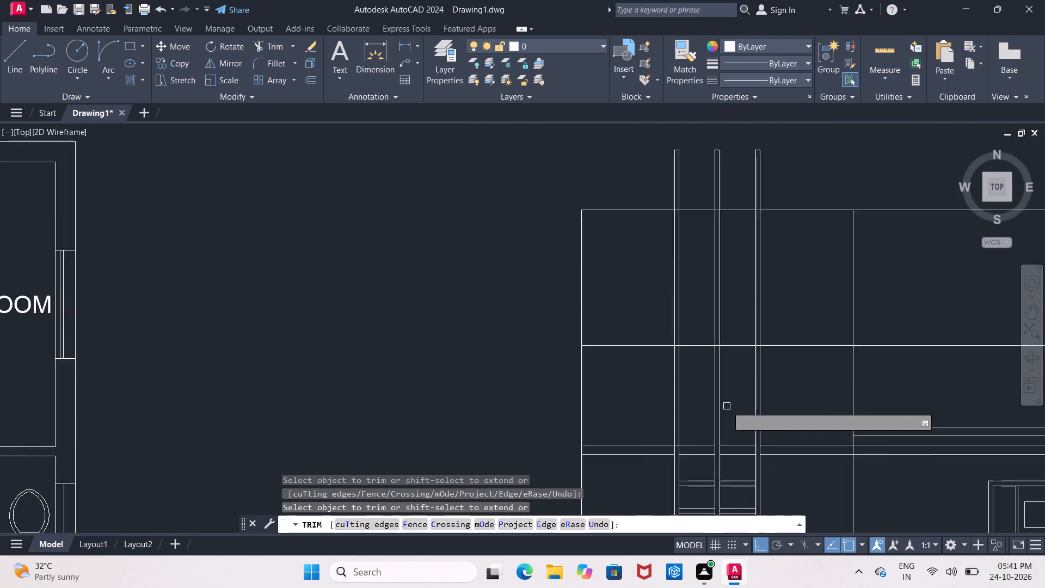
scroll(727, 406, down, 1)
middle_drag(727, 402, 649, 307)
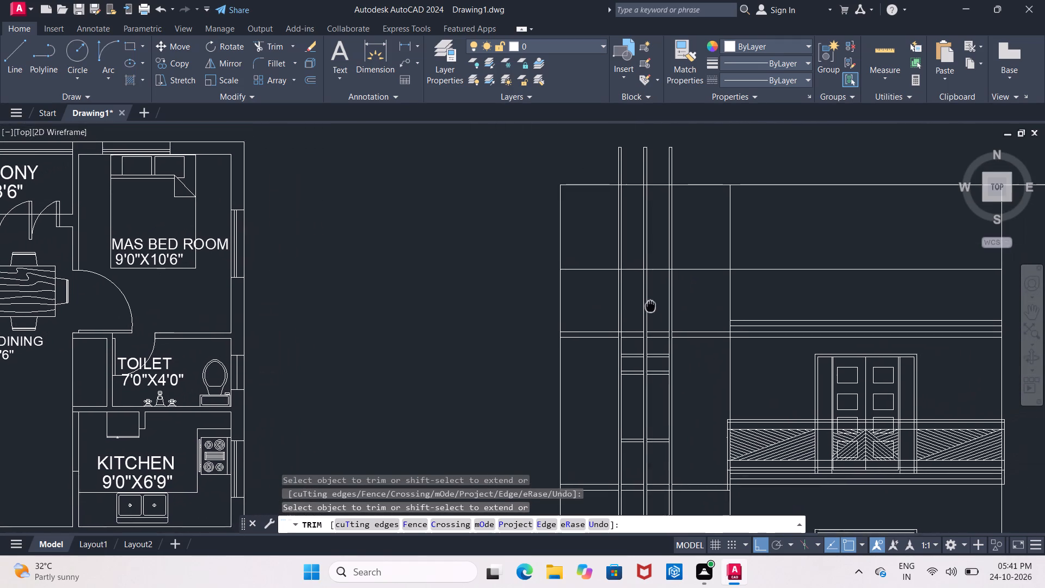
middle_drag(649, 307, 644, 331)
scroll(647, 338, down, 2)
middle_drag(648, 331, 655, 285)
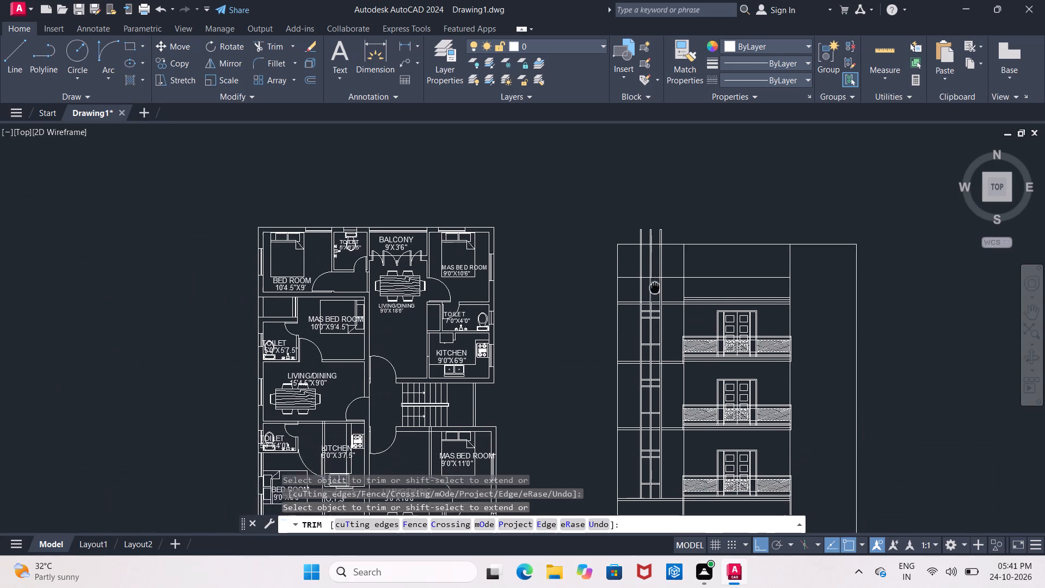
middle_drag(655, 285, 658, 222)
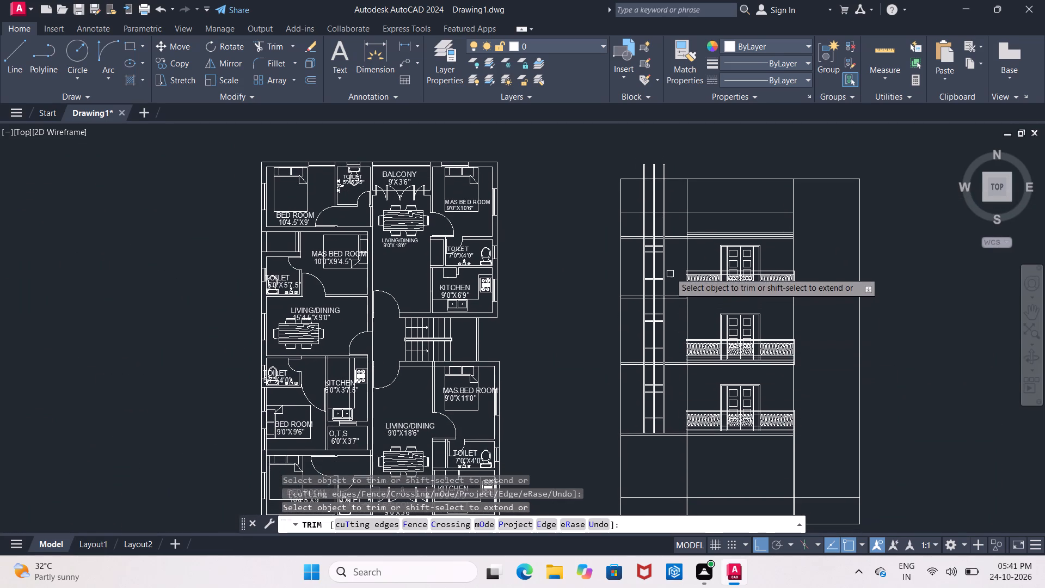
middle_drag(669, 267, 657, 346)
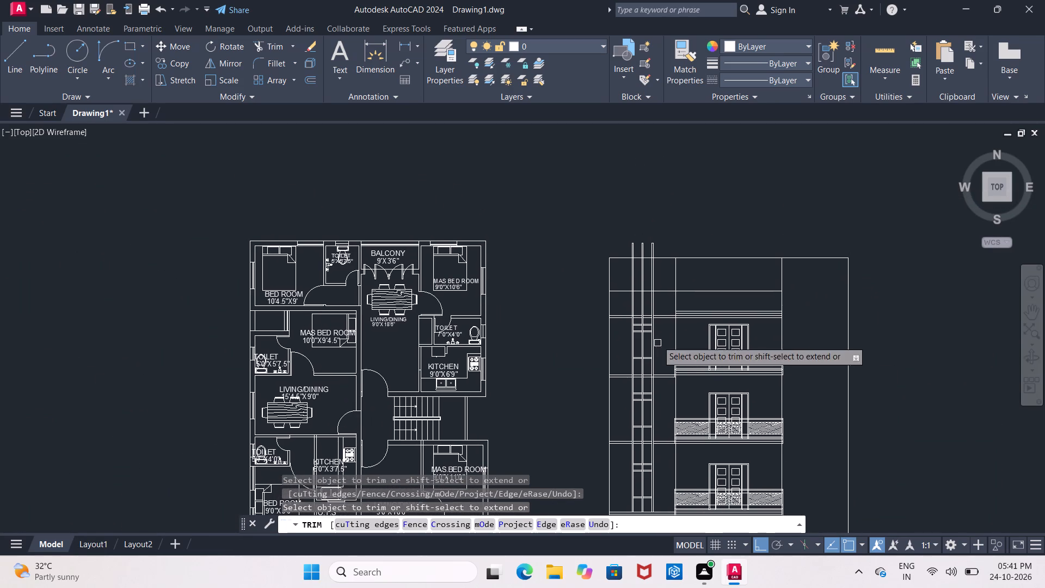
Offset the elevation's roofline 2' downward.
scroll(647, 244, up, 1)
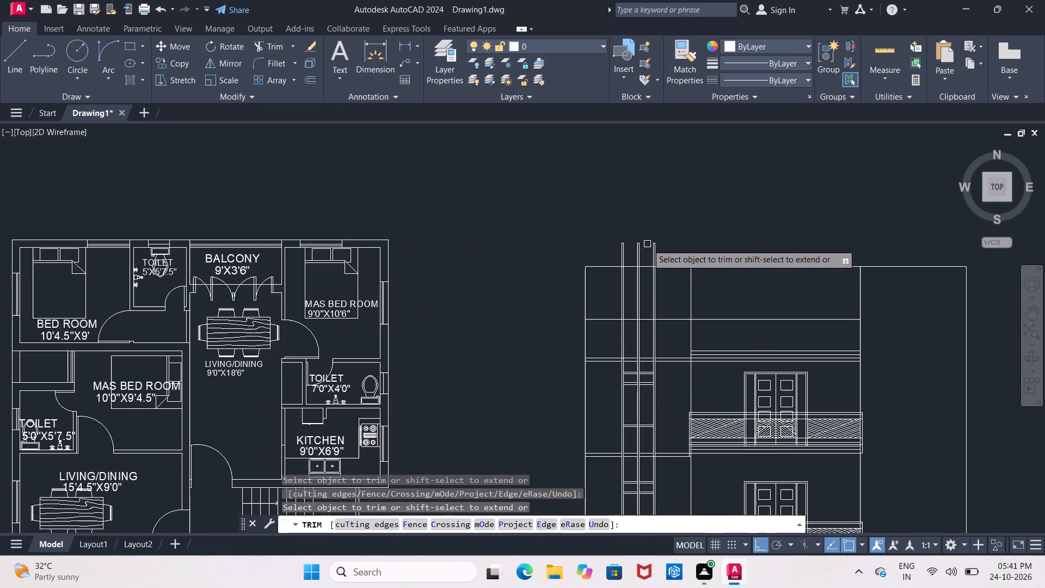
scroll(635, 274, up, 4)
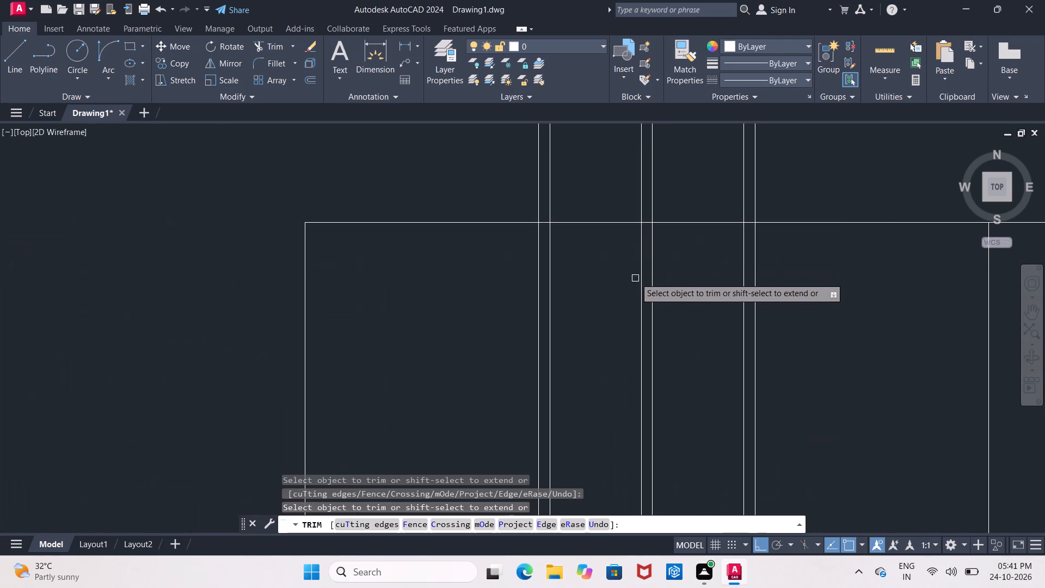
scroll(626, 255, up, 2)
middle_drag(626, 255, 613, 292)
key(Escape)
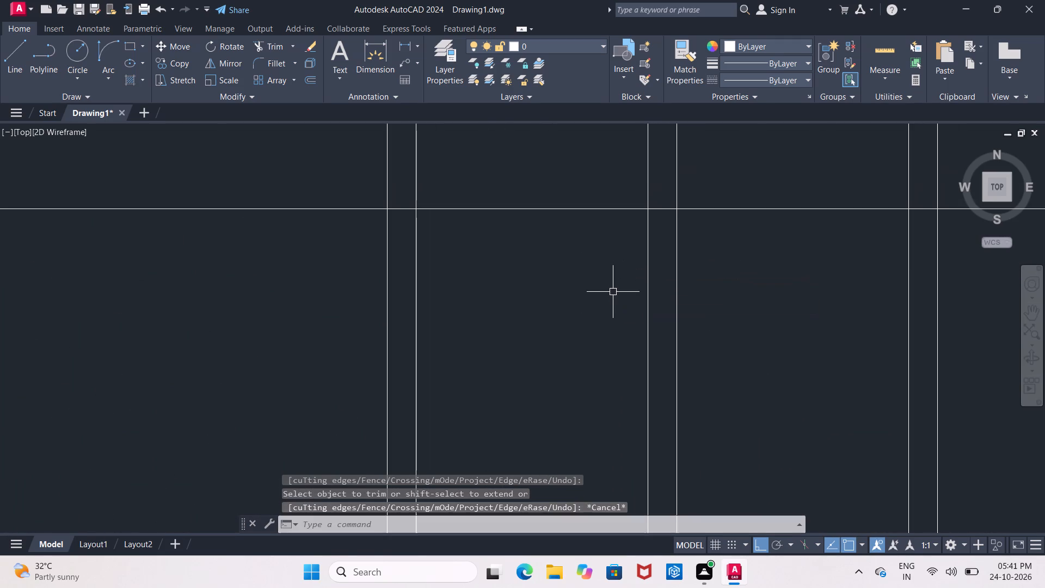
key(o)
key(Return)
text(4')
key(Return)
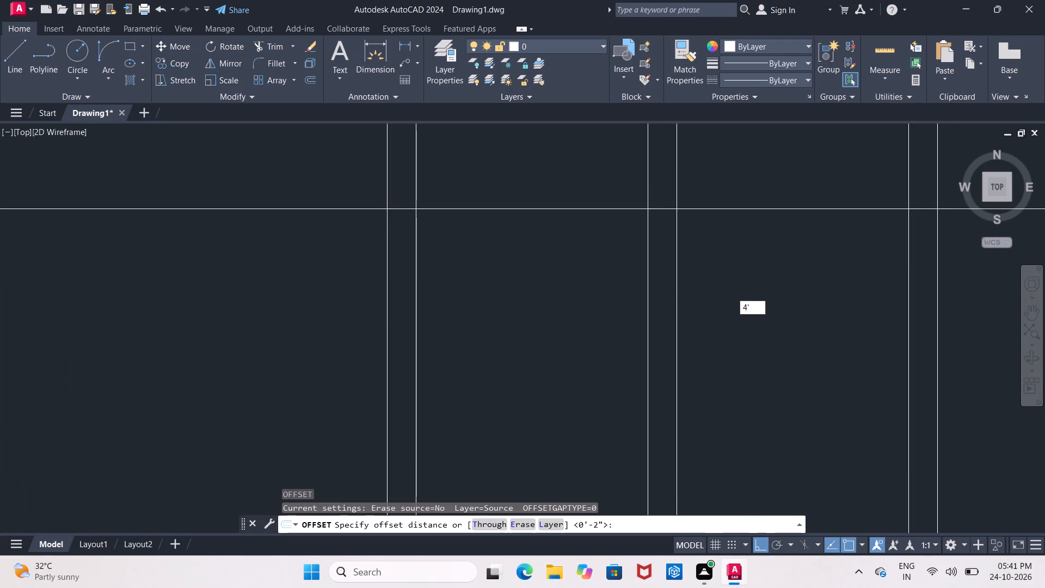
scroll(637, 277, down, 3)
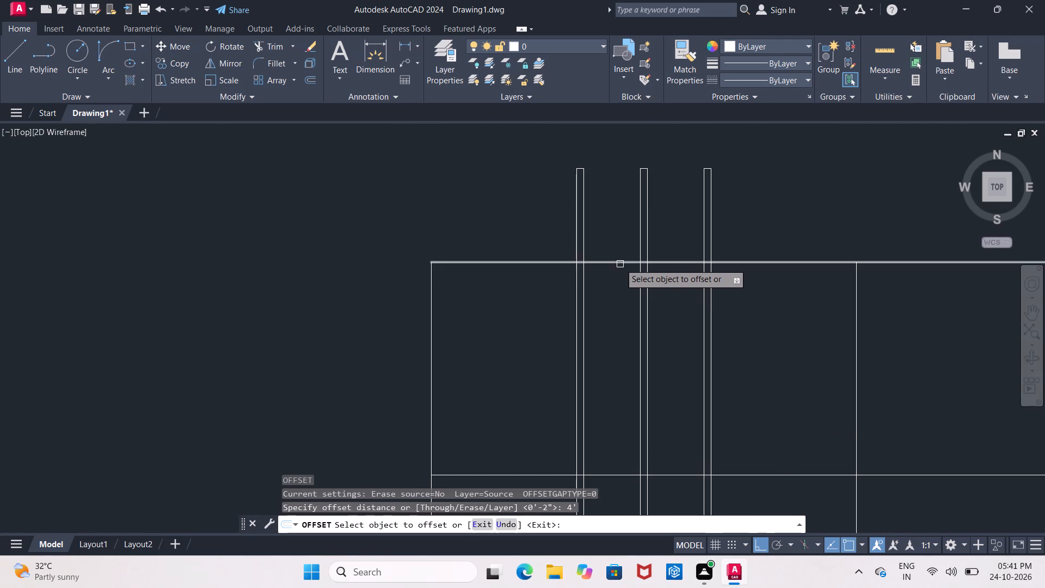
click(620, 264)
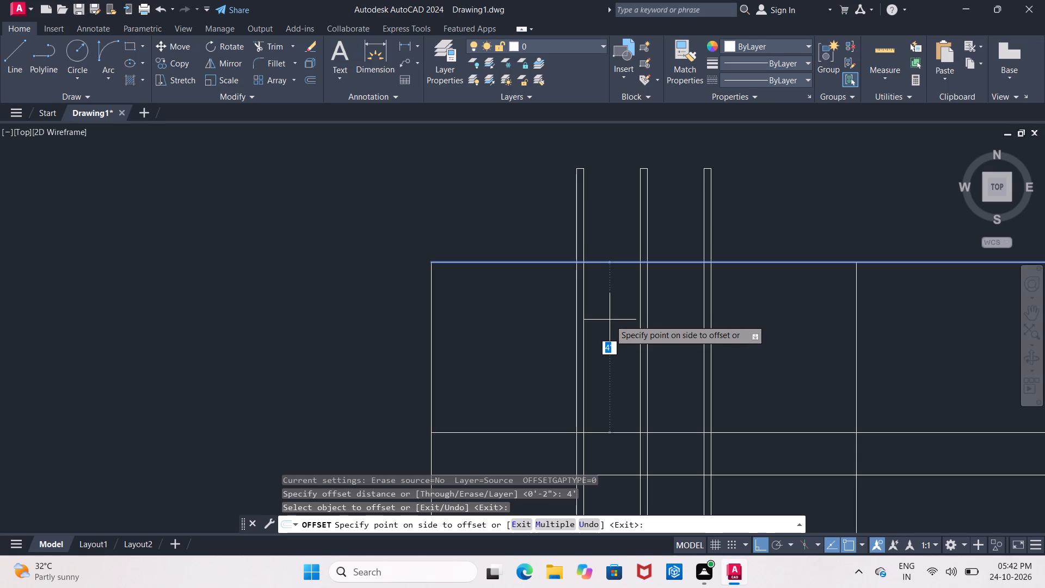
text(2')
key(Return)
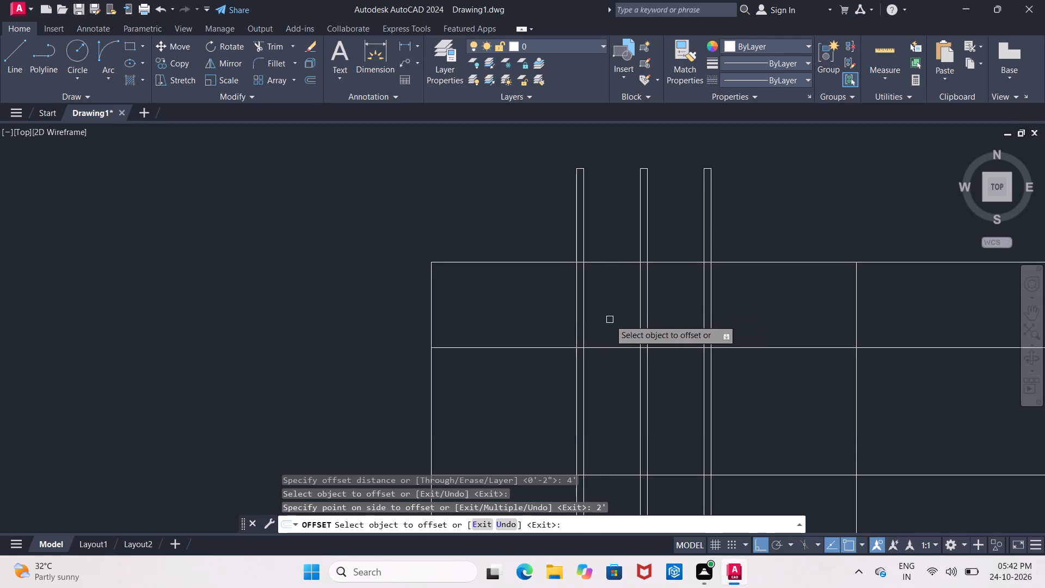
click(610, 320)
scroll(609, 320, up, 1)
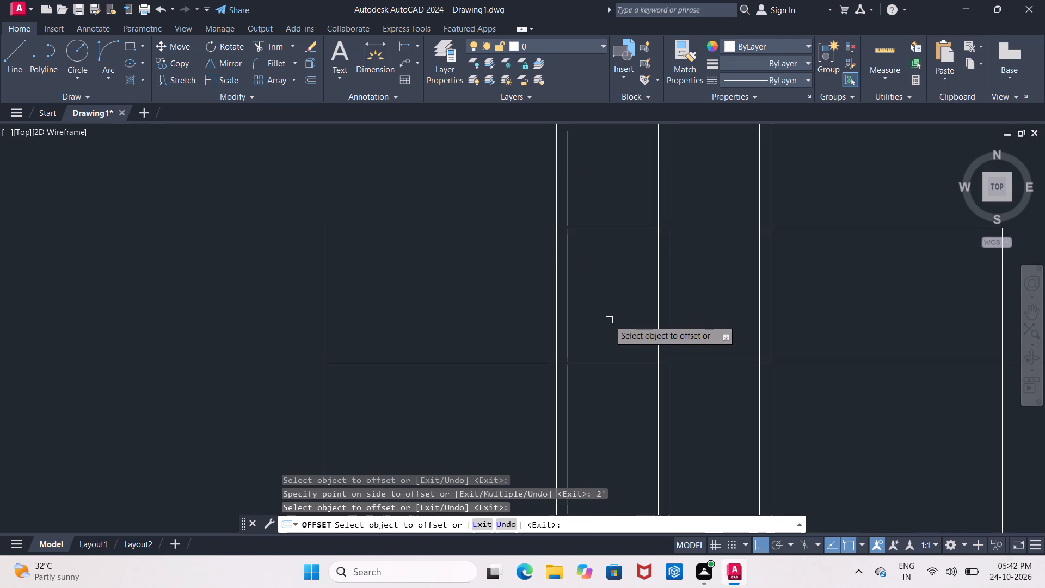
key(Escape)
Offset the roofline 2" downward and the line 2' below it 2" upward to form two horizontal bands.
key(o)
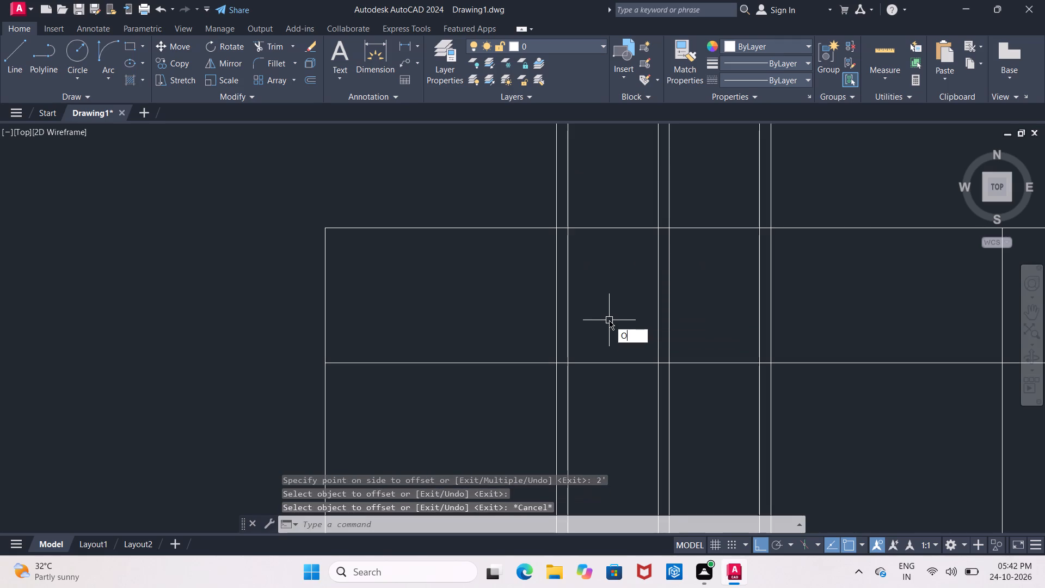
key(Return)
text(2")
key(Return)
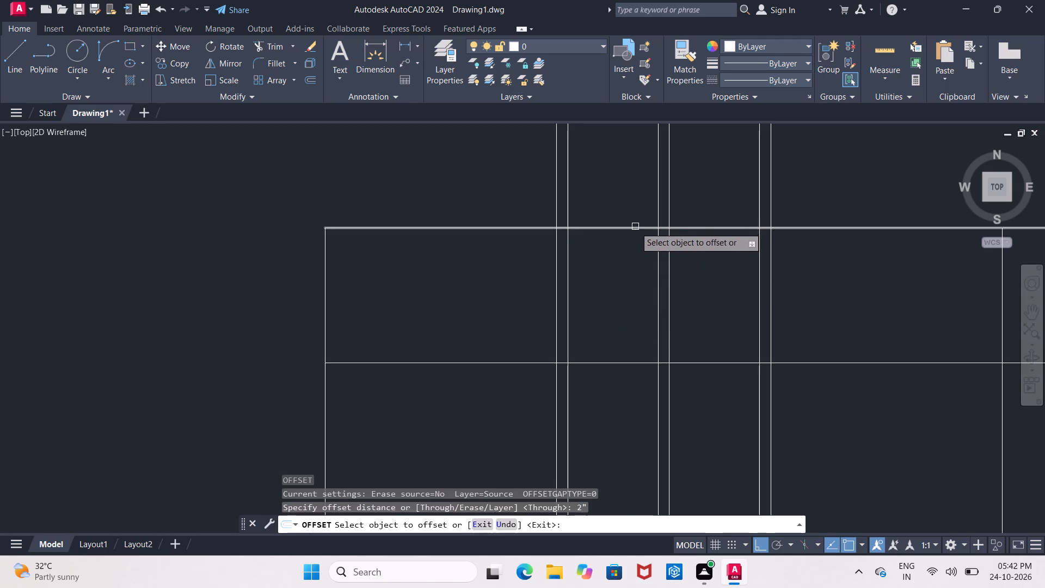
click(635, 227)
click(629, 256)
click(599, 362)
click(603, 339)
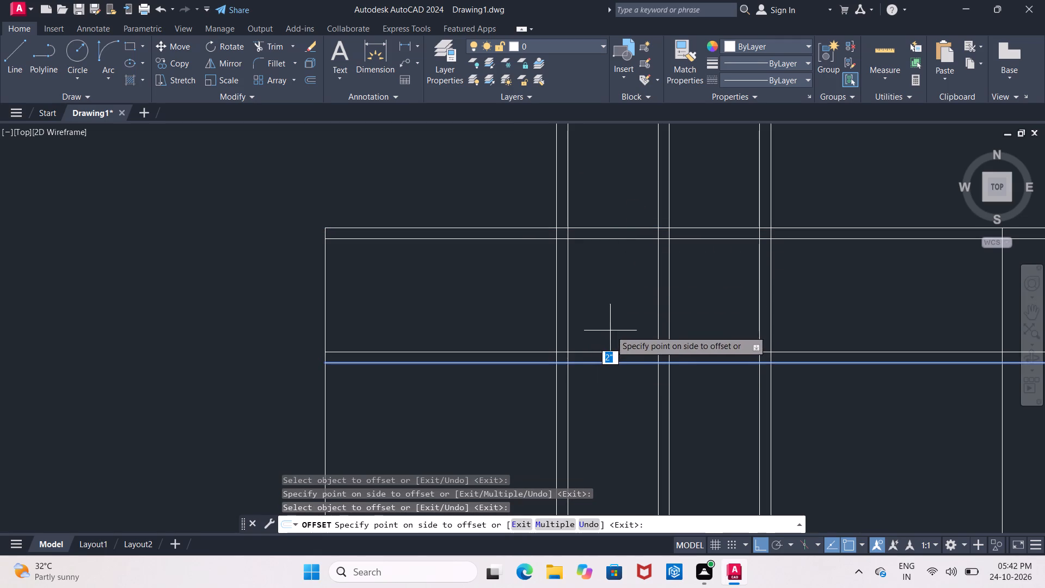
click(611, 330)
key(Escape)
Trim the three new offset lines in the left bay on both sides of the vertical strips, up to the bay's edges.
text(TR)
key(space)
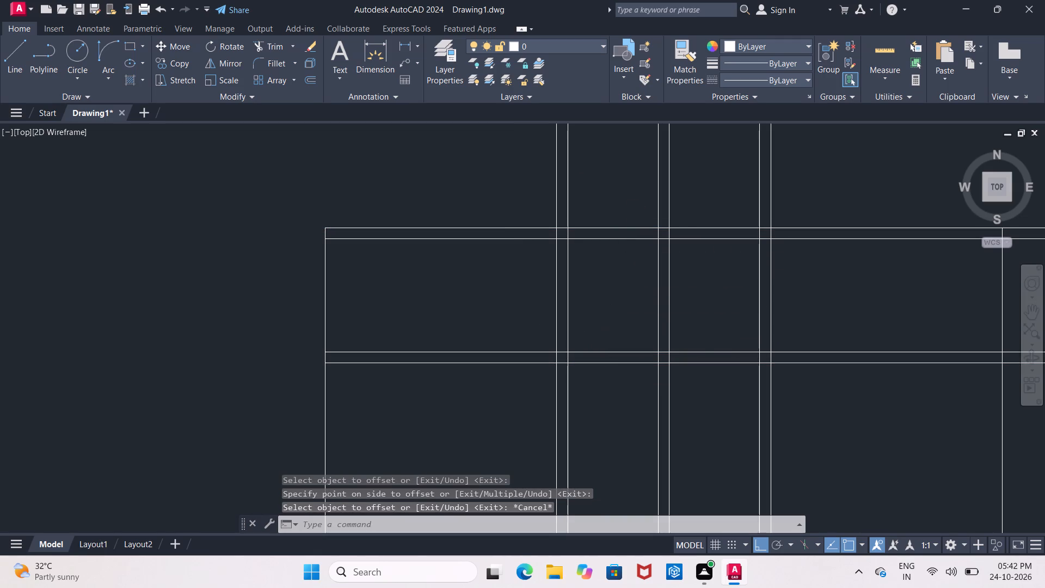
key(space)
drag(459, 316, 459, 322)
click(460, 397)
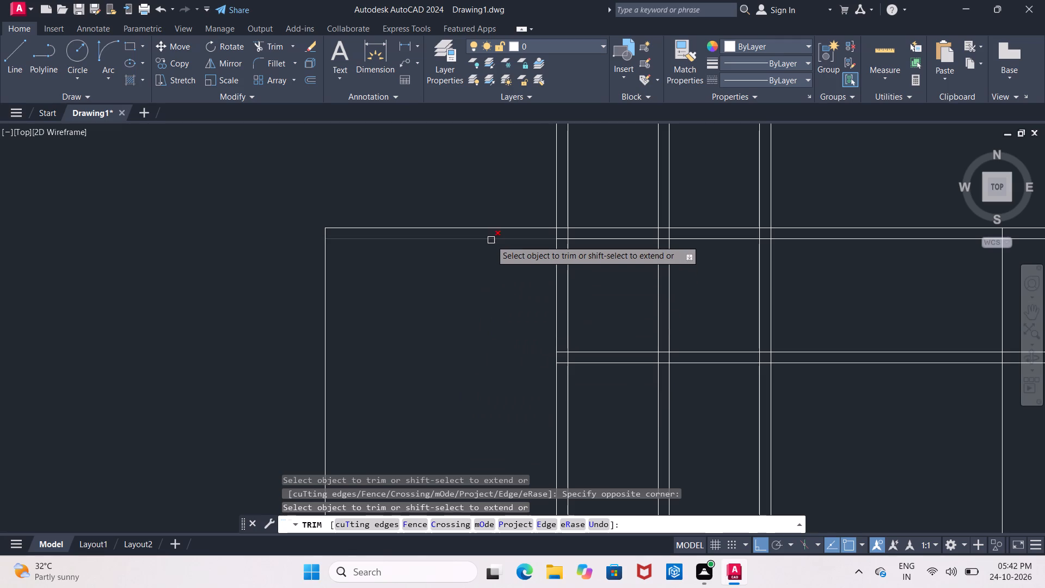
click(491, 240)
click(844, 240)
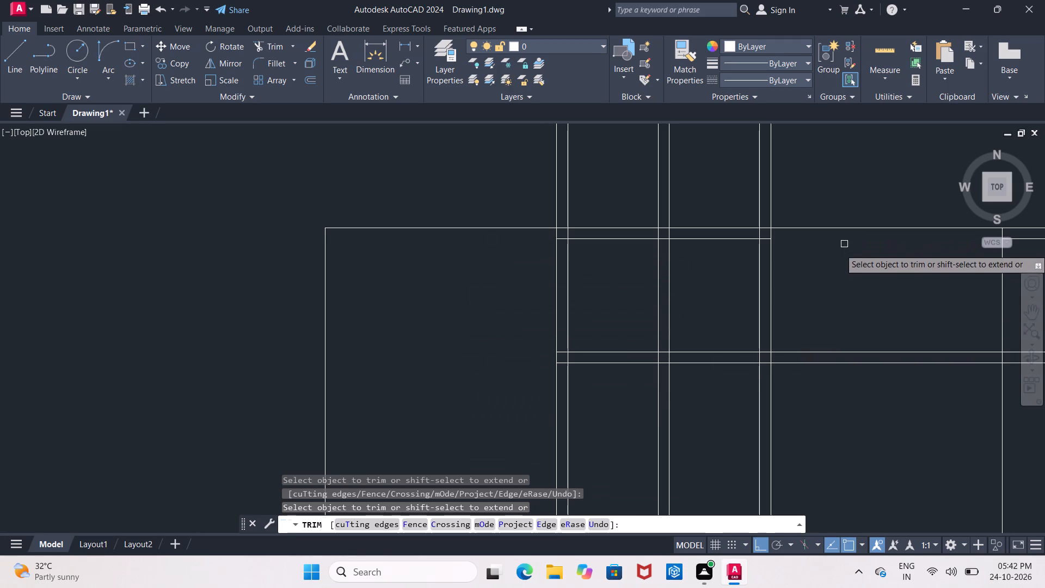
drag(843, 254, 842, 265)
click(838, 420)
middle_drag(843, 413, 589, 454)
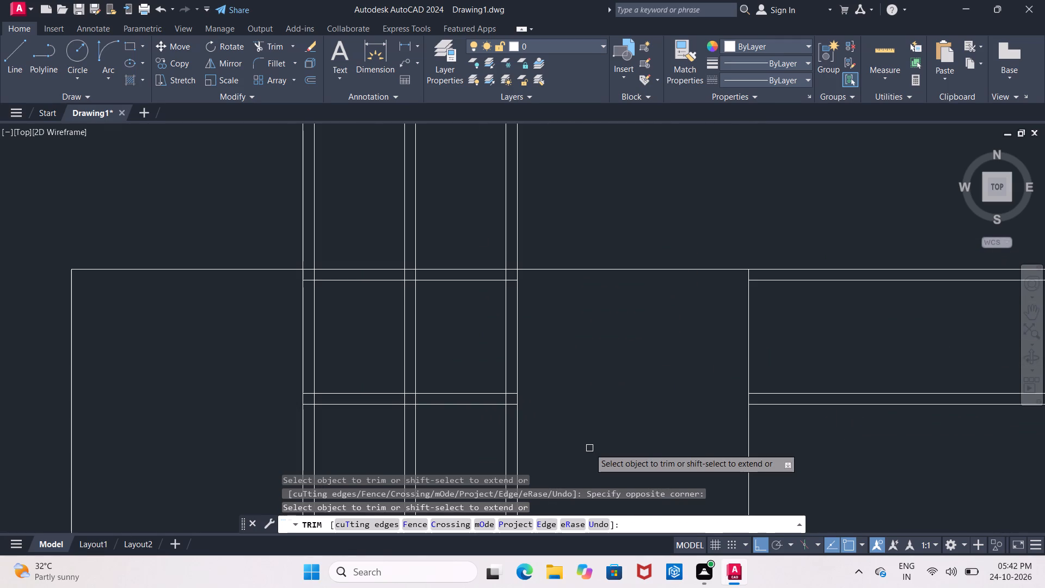
key(Escape)
Erase the leftover piece of the upper 2" offset line beyond the left bay.
click(798, 279)
key(Delete)
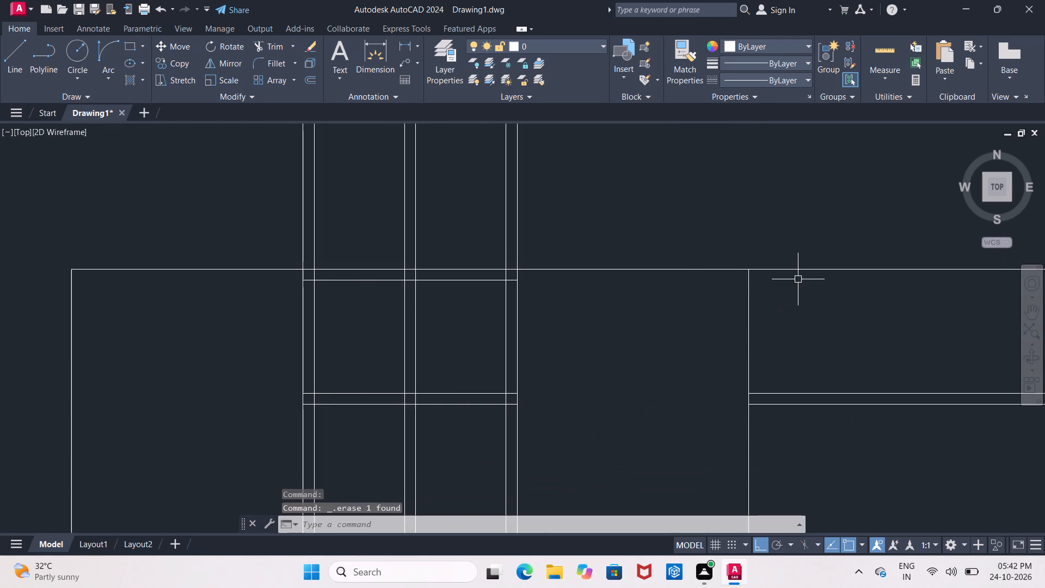
Trim the roofline and the three offset lines below it where they cross the leftmost vertical strip.
scroll(801, 283, down, 5)
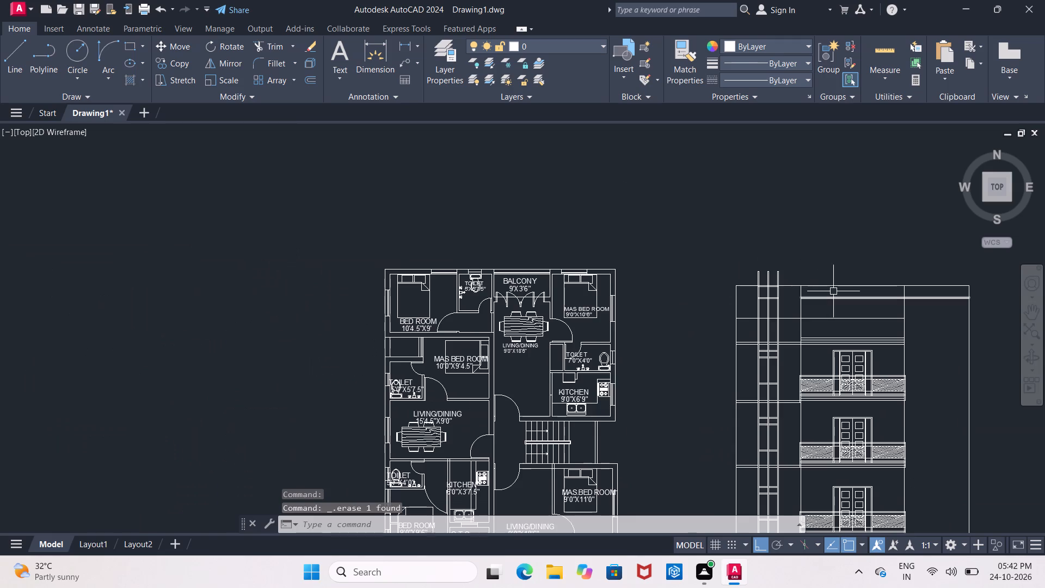
middle_drag(833, 291, 691, 290)
scroll(625, 314, up, 3)
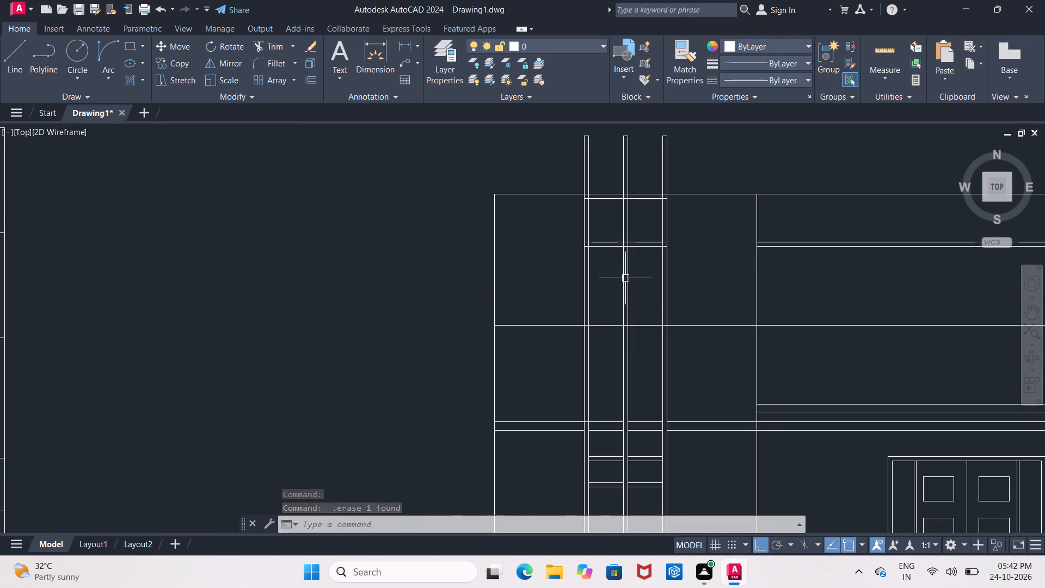
middle_drag(625, 278, 593, 412)
scroll(577, 326, up, 2)
key(Escape)
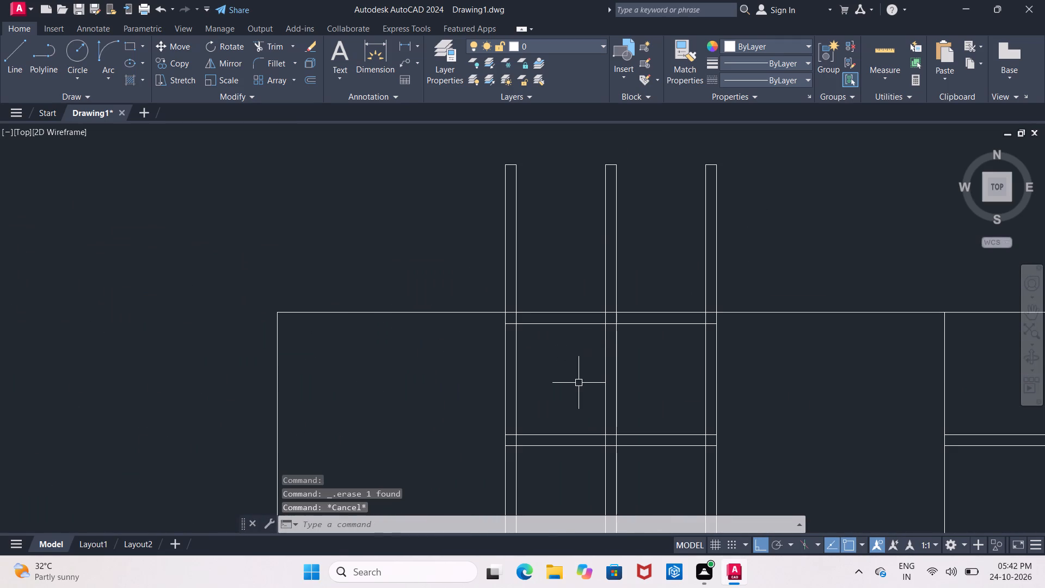
text(TR)
key(space)
key(space)
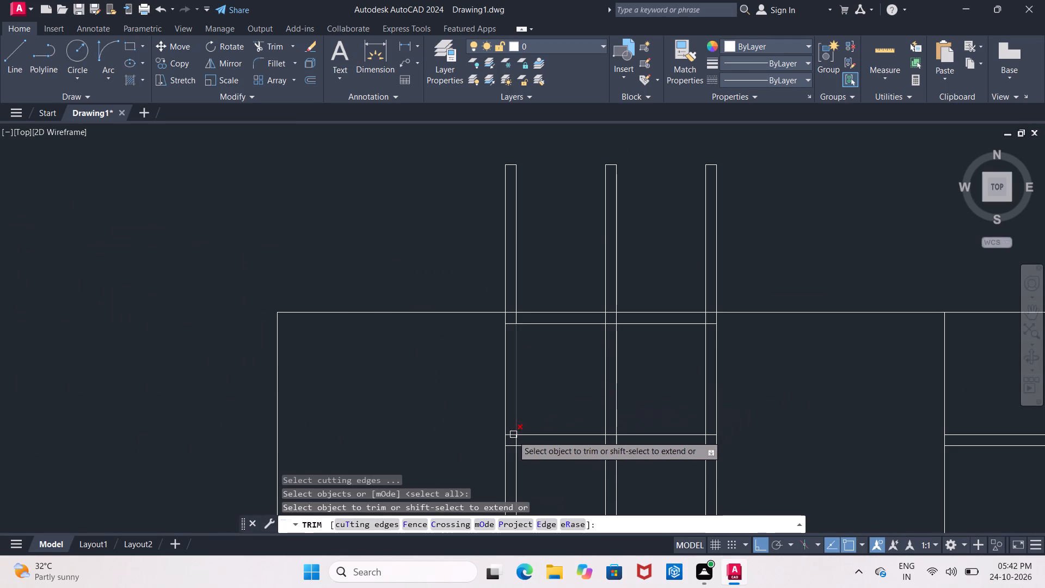
click(512, 437)
click(510, 445)
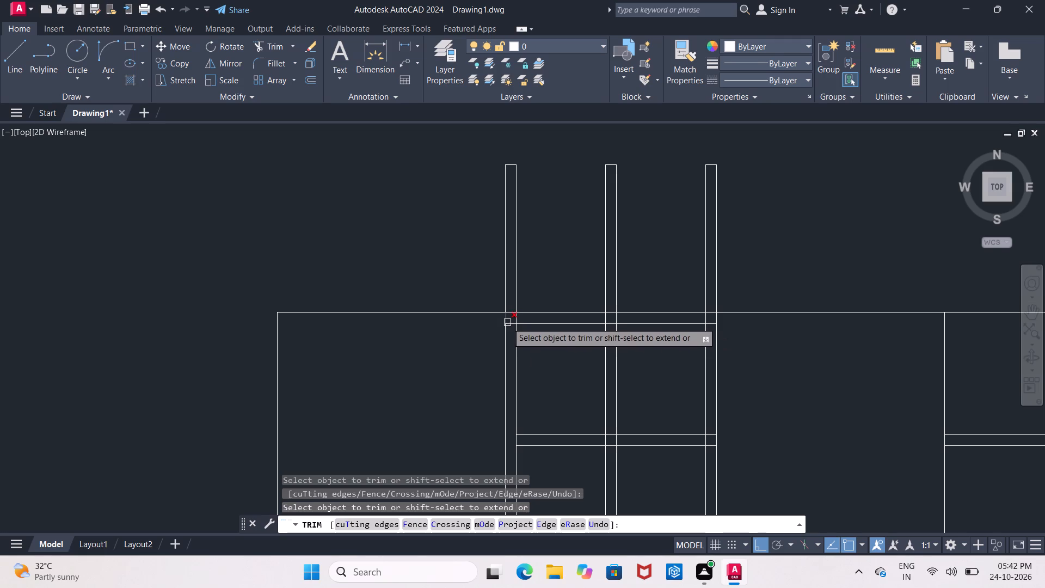
click(512, 324)
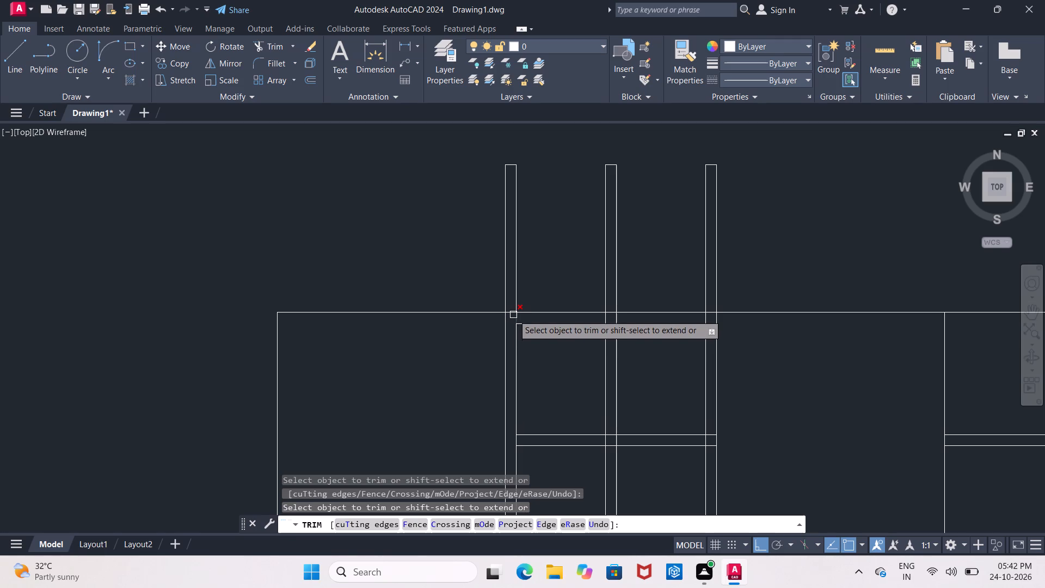
click(513, 314)
click(511, 311)
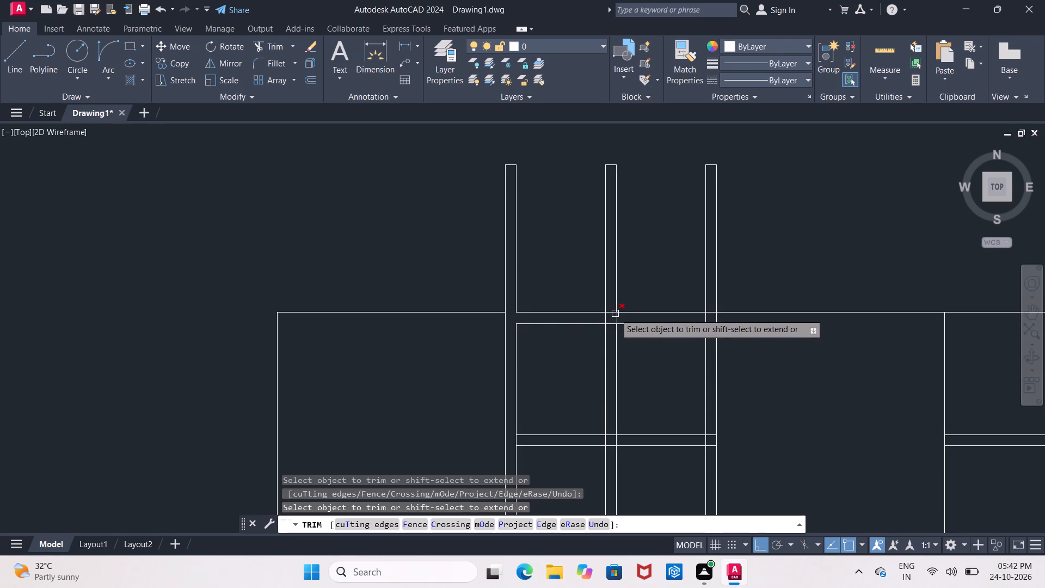
Trim the roofline and the offset line 2" below it inside the middle and right vertical strips.
click(614, 311)
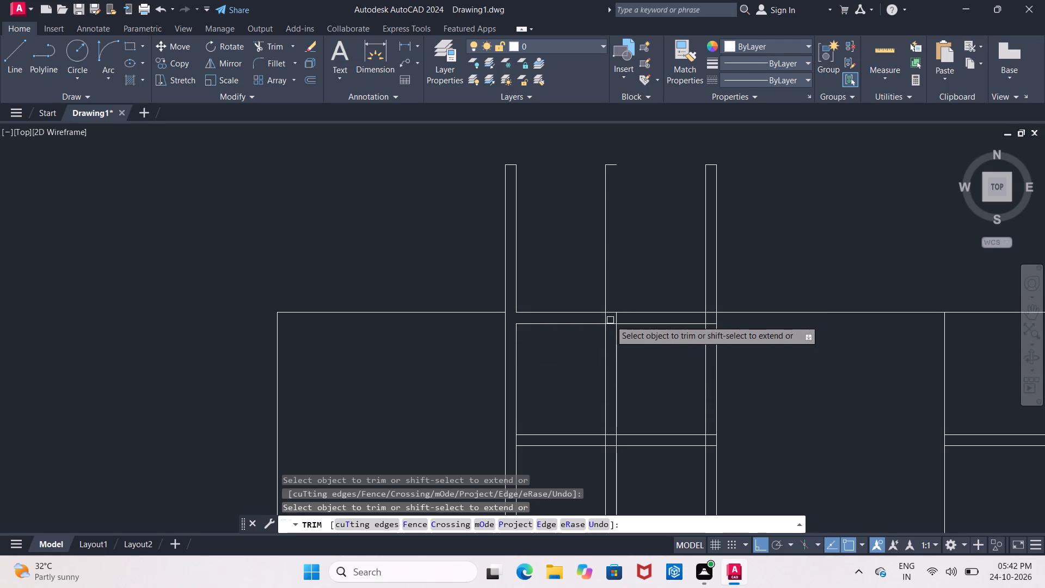
key(ctrl+z)
click(610, 311)
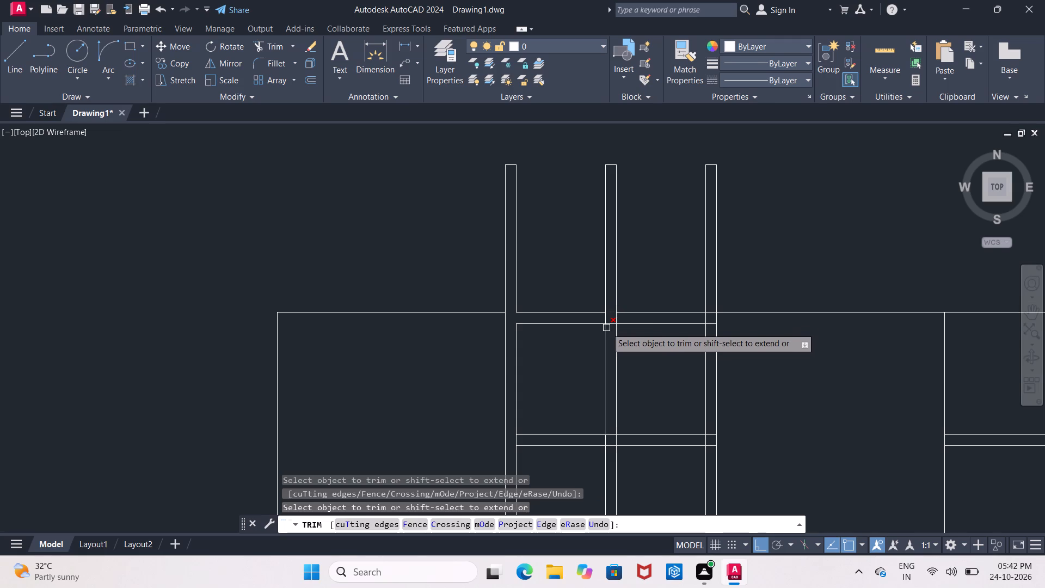
click(609, 323)
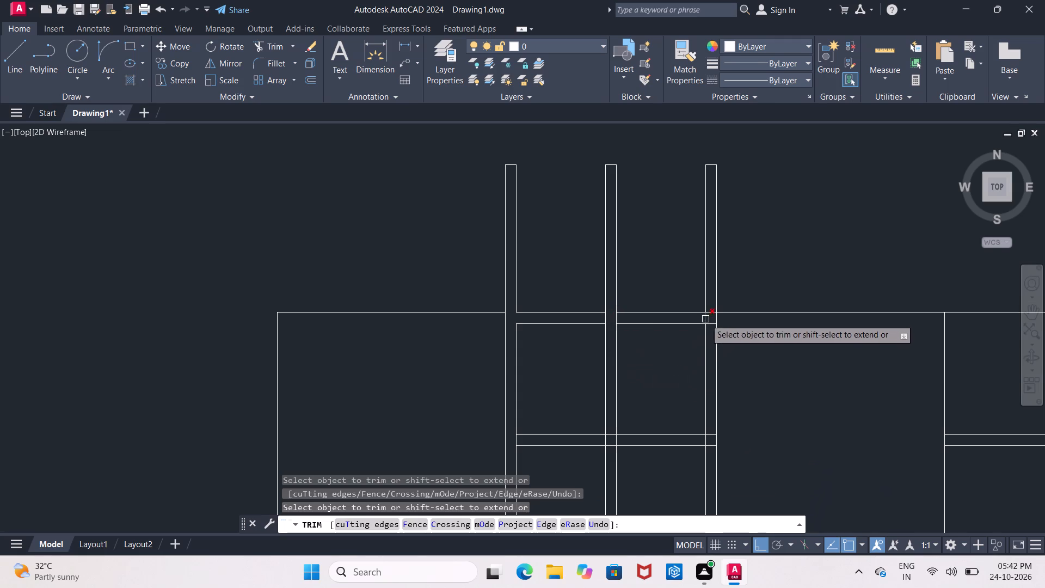
click(711, 313)
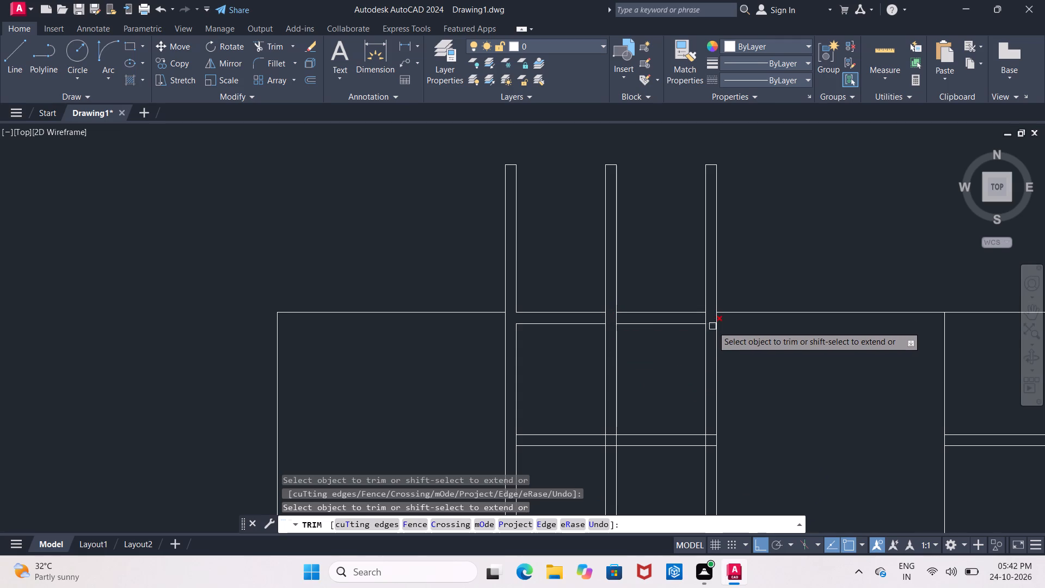
click(712, 326)
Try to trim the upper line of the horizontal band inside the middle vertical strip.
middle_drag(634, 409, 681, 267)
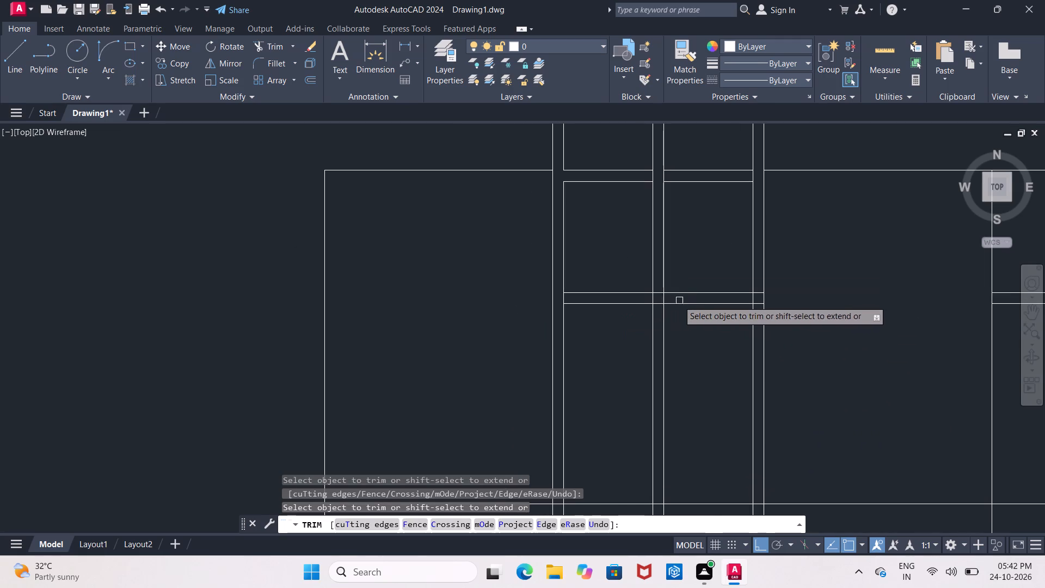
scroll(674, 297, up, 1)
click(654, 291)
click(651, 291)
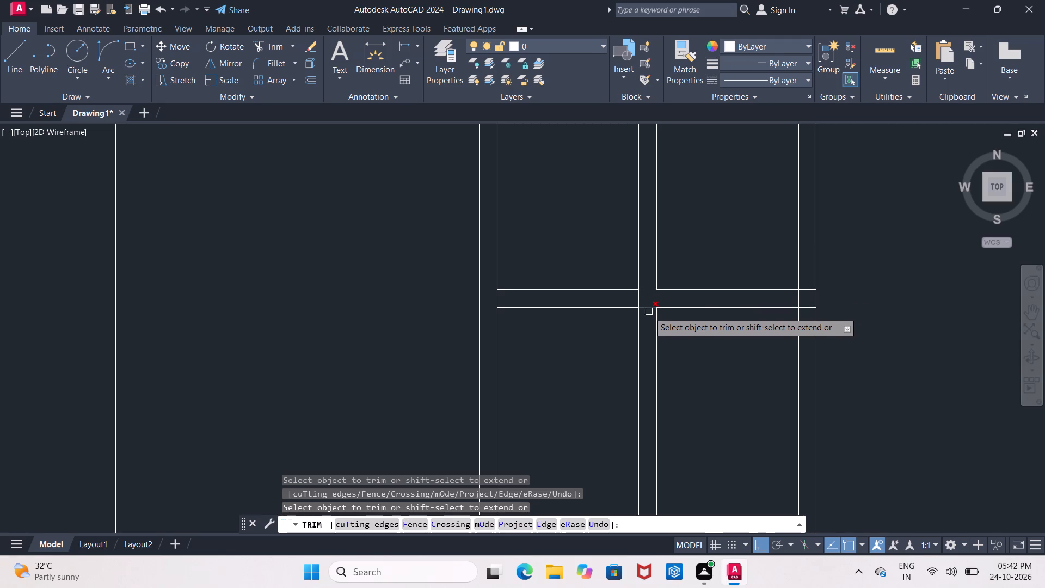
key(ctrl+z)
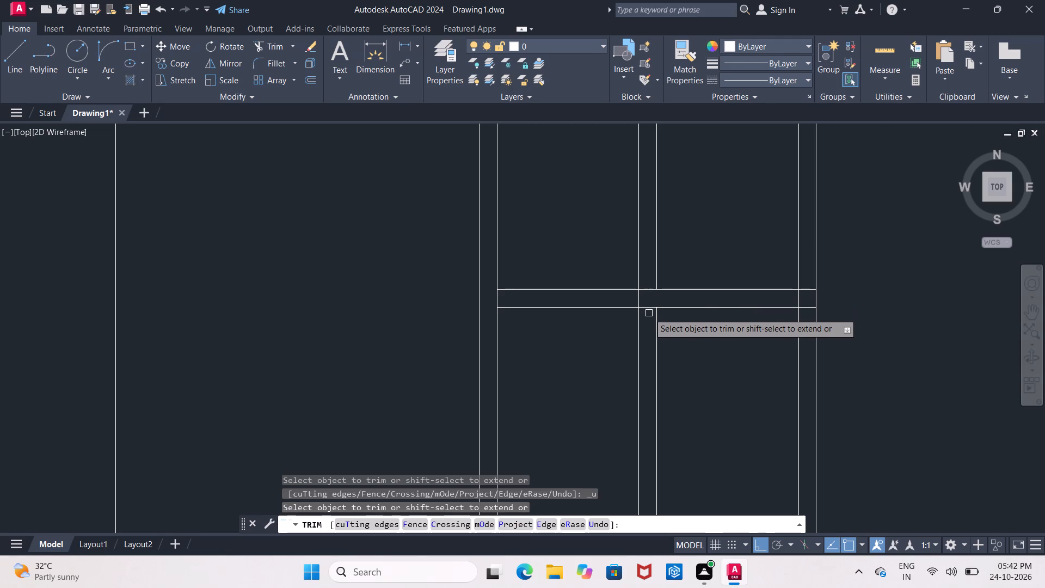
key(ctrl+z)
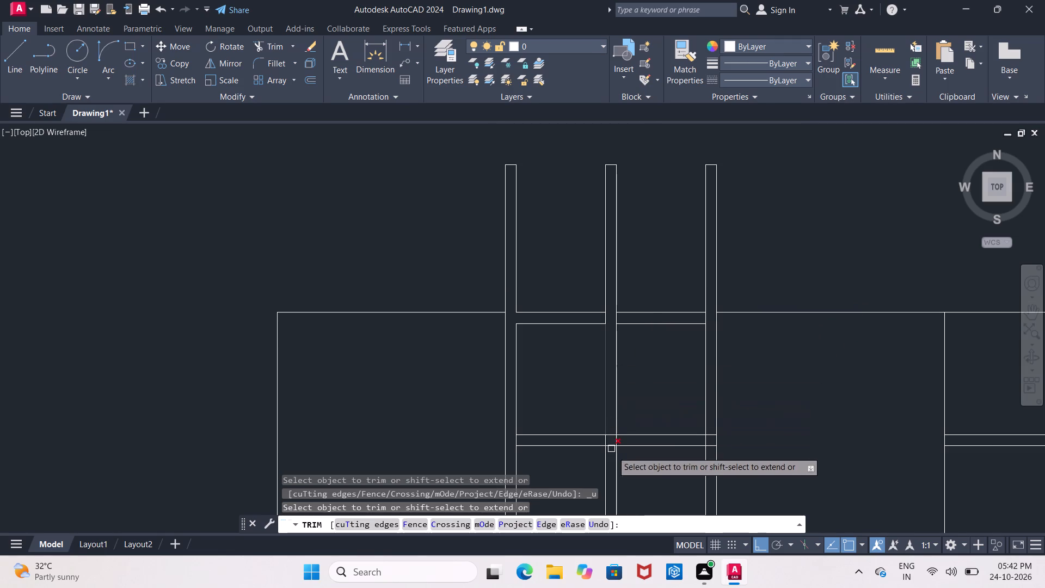
Trim both lines of the horizontal band below the roofline inside the middle and right vertical strips.
scroll(615, 458, up, 1)
middle_drag(615, 458, 663, 302)
click(659, 266)
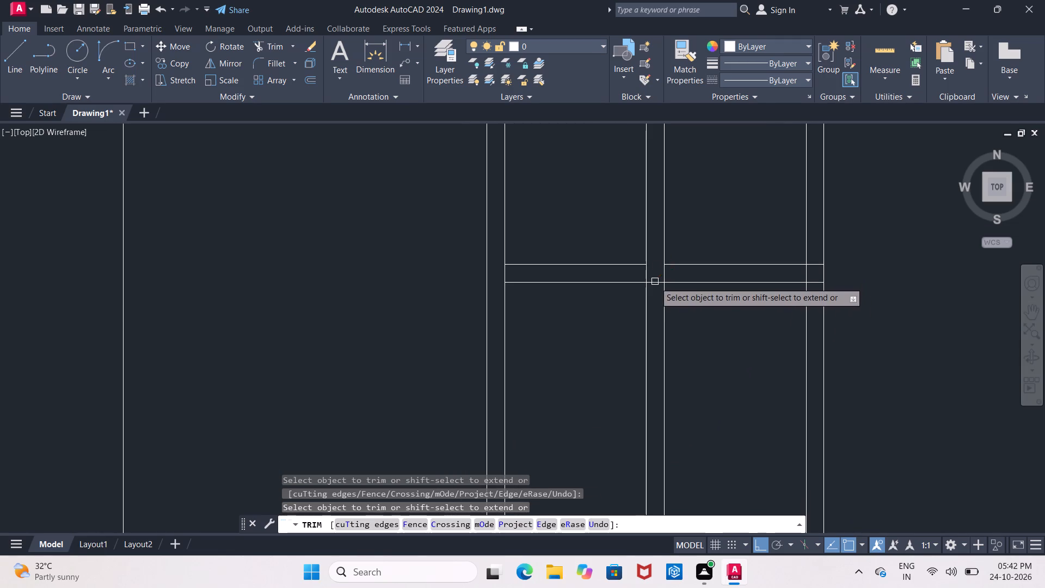
click(655, 284)
click(815, 286)
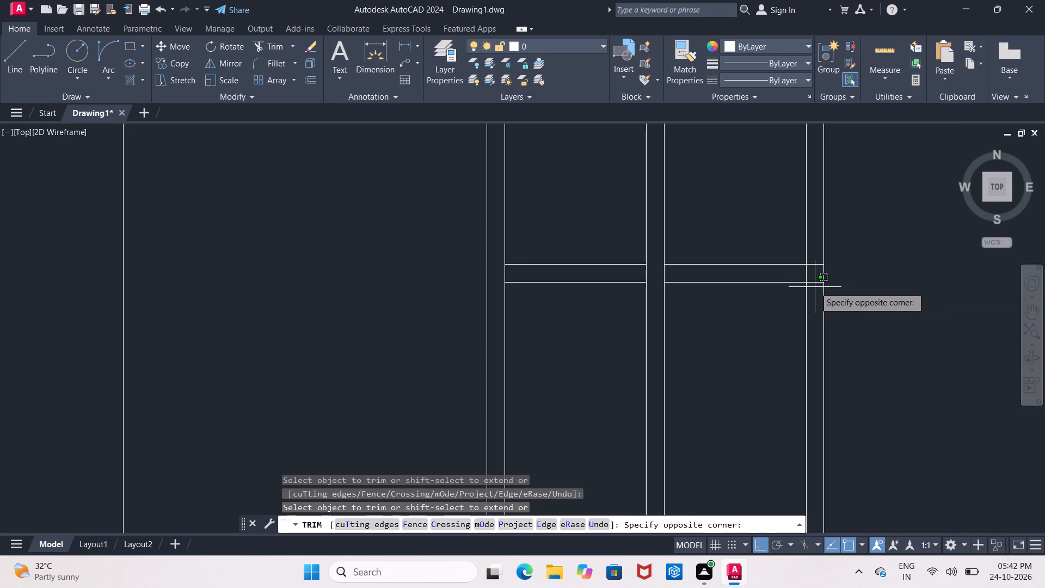
click(815, 280)
click(816, 266)
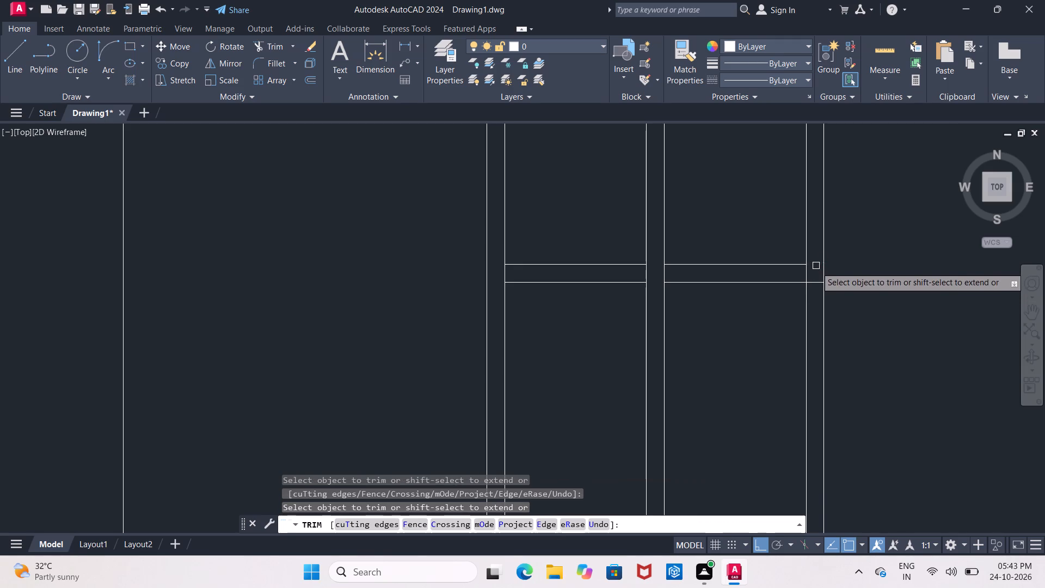
click(813, 284)
Trim away the two closely spaced horizontal lines below the roofline in the right bay of the elevation.
middle_drag(813, 284, 641, 560)
scroll(654, 490, down, 2)
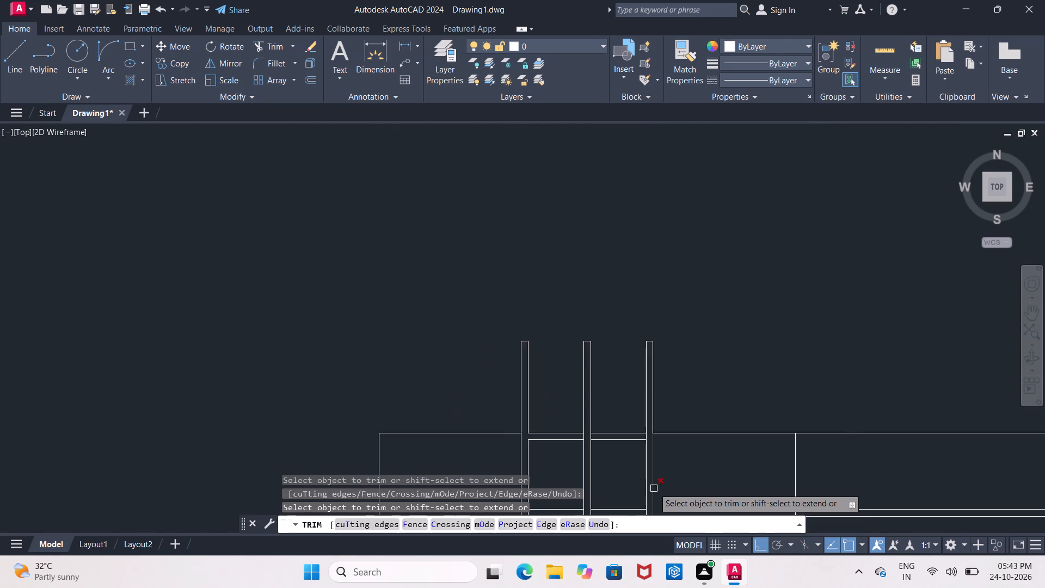
middle_drag(655, 485, 695, 256)
middle_drag(734, 290, 722, 289)
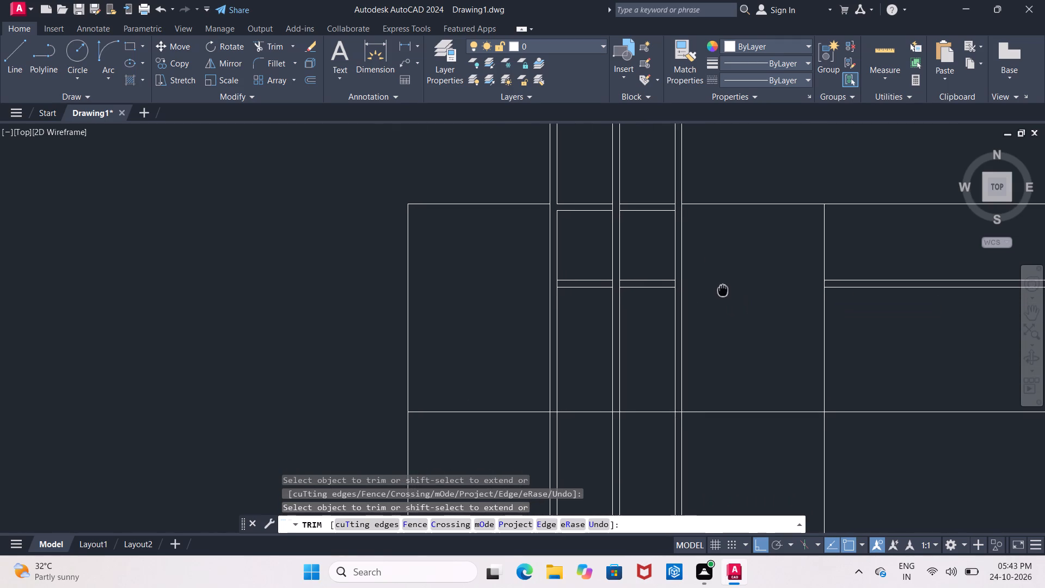
middle_drag(722, 289, 692, 296)
scroll(692, 296, down, 2)
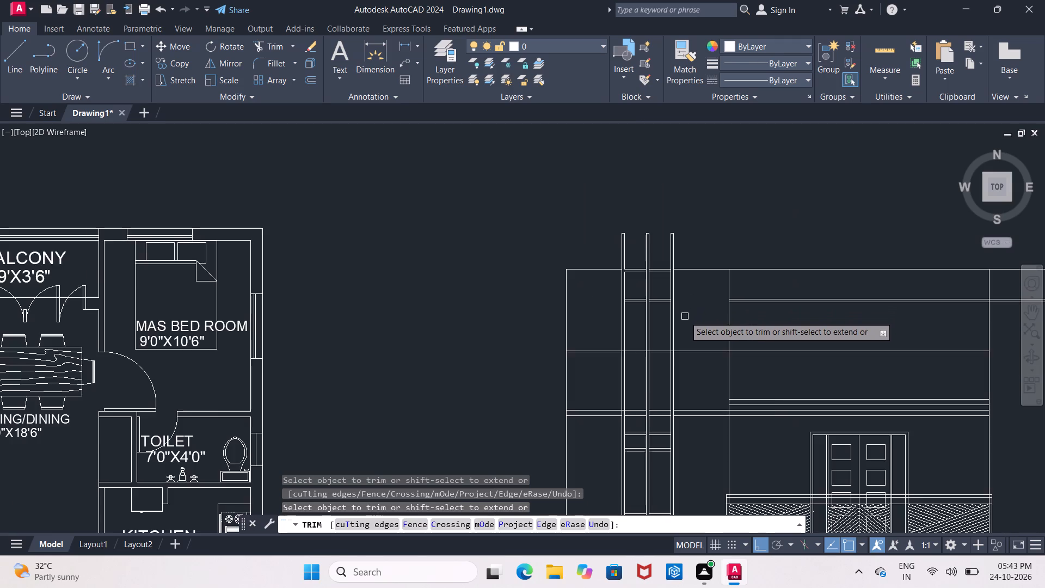
scroll(685, 317, down, 1)
middle_drag(685, 317, 585, 302)
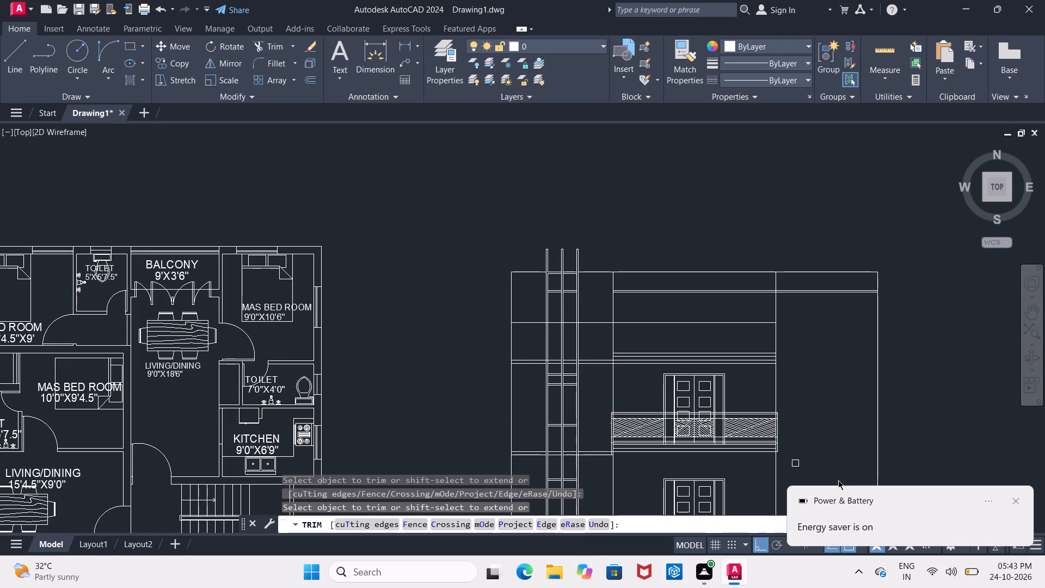
middle_drag(812, 420, 816, 223)
scroll(816, 223, down, 1)
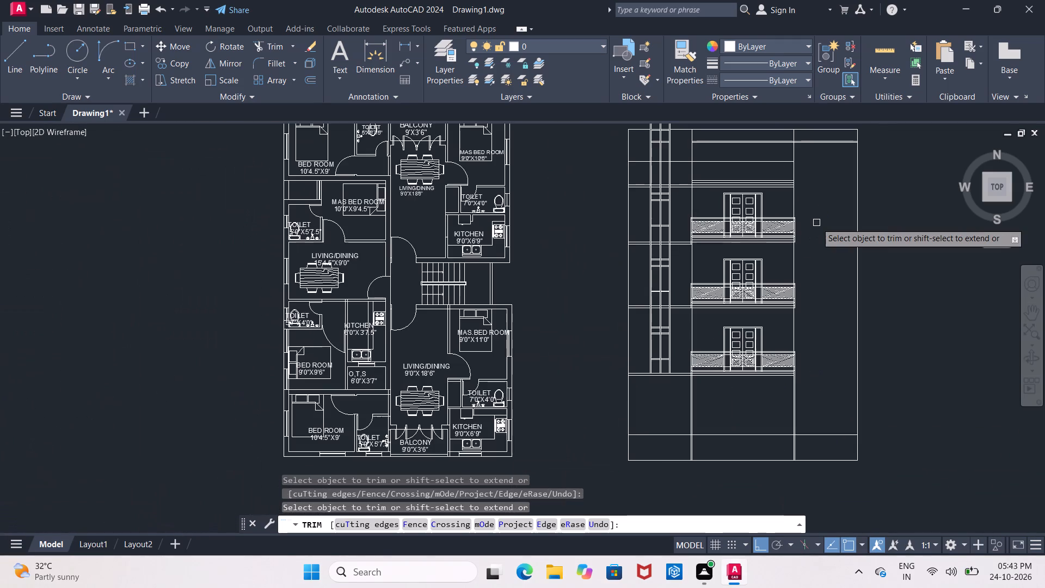
middle_drag(816, 223, 680, 264)
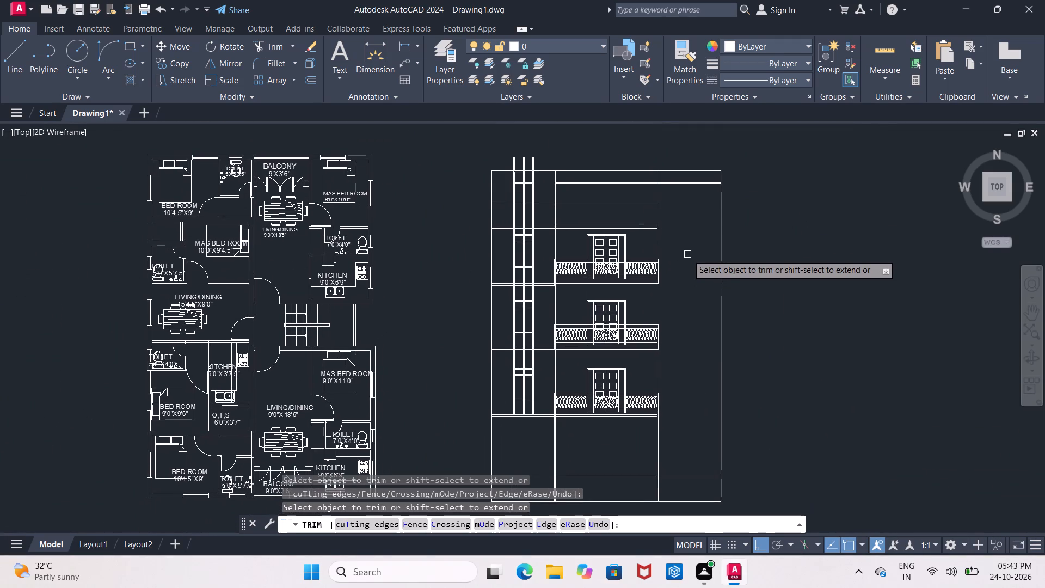
click(679, 184)
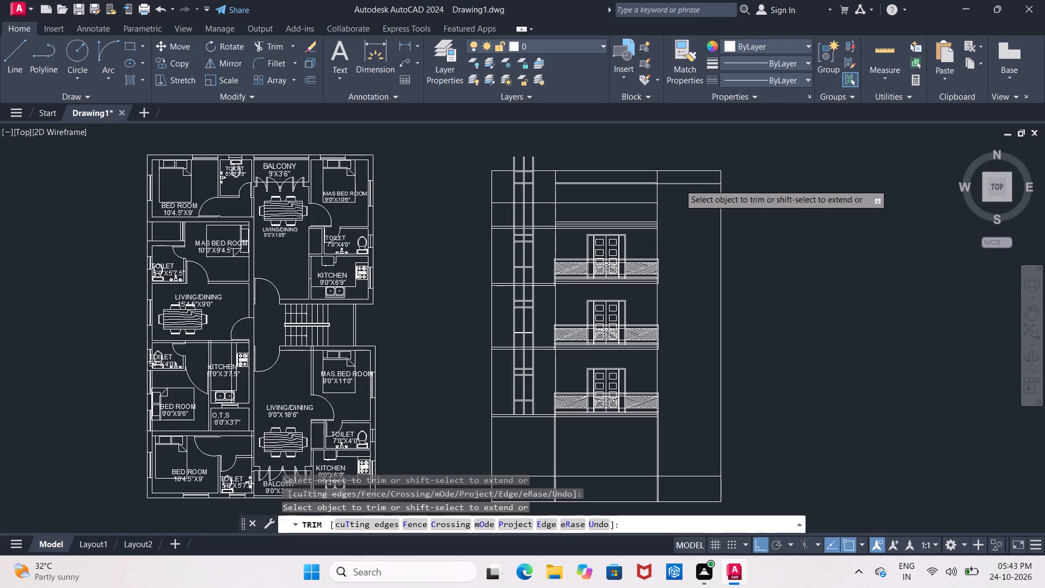
double_click(679, 184)
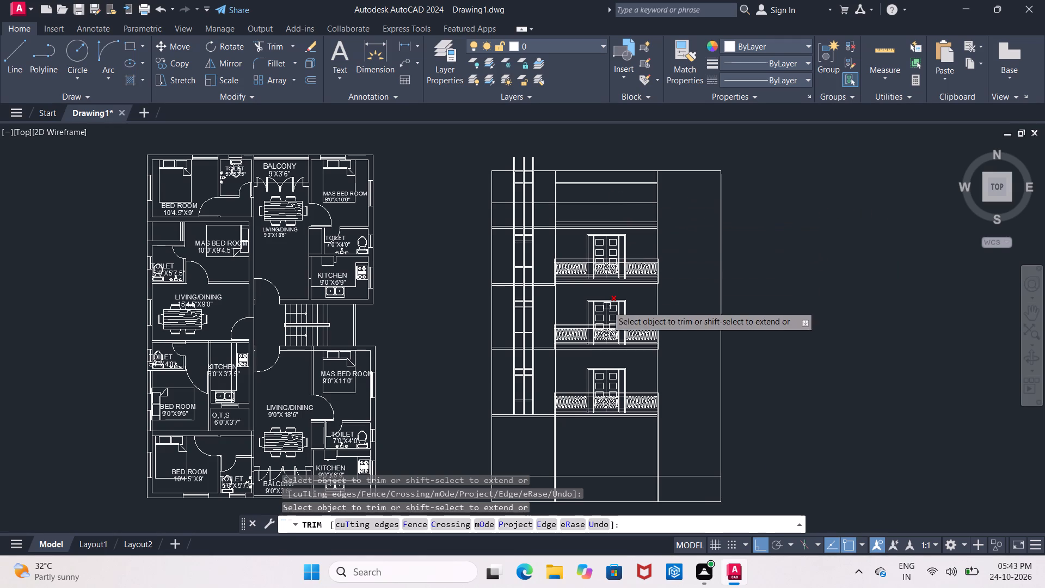
scroll(571, 275, up, 2)
middle_drag(571, 275, 561, 303)
key(Escape)
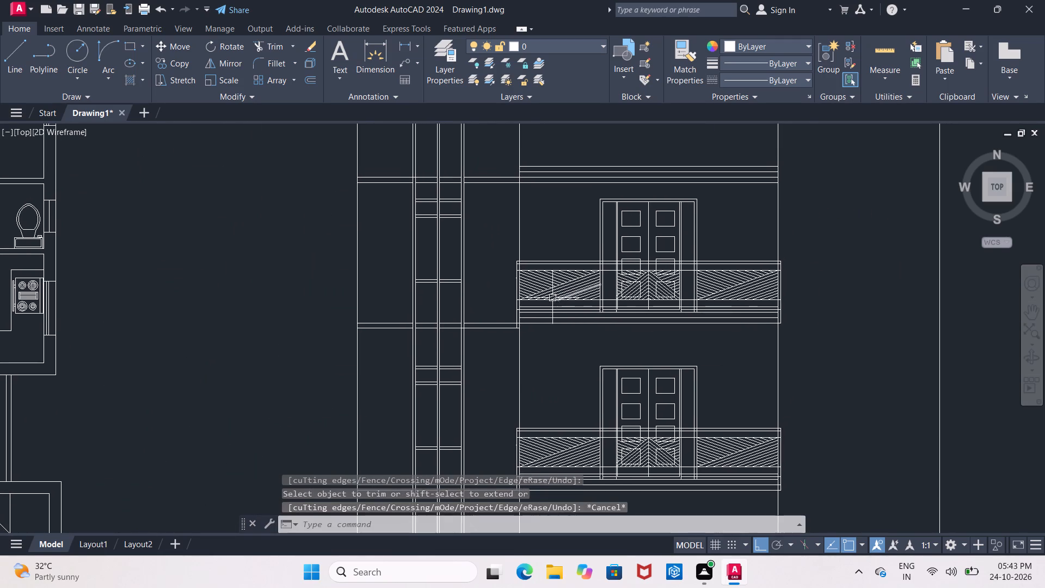
Copy the top-floor balcony railing with its hatch pattern 12' straight up, onto the horizontal line of the level above.
click(503, 255)
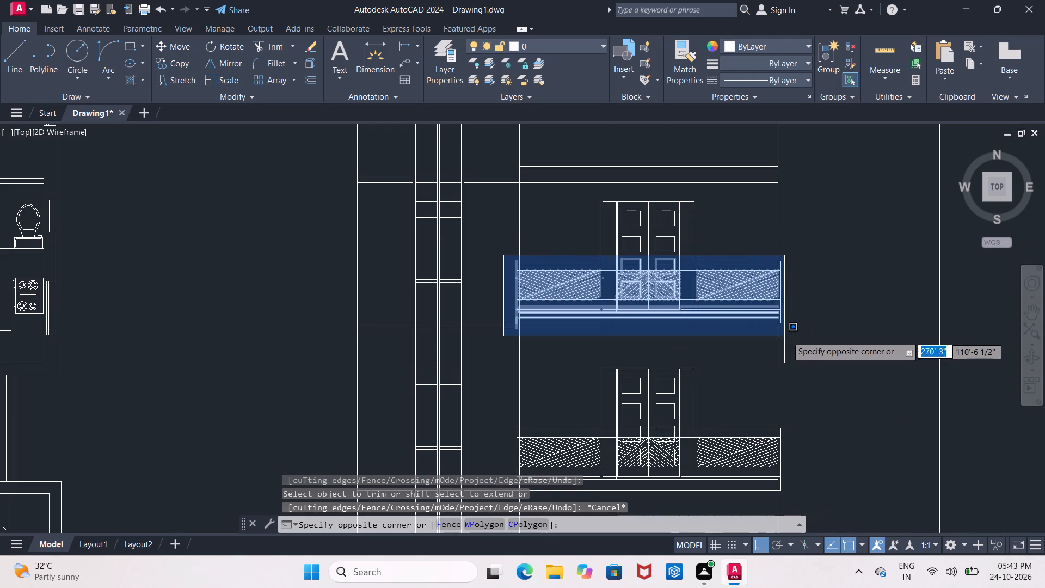
scroll(809, 314, up, 3)
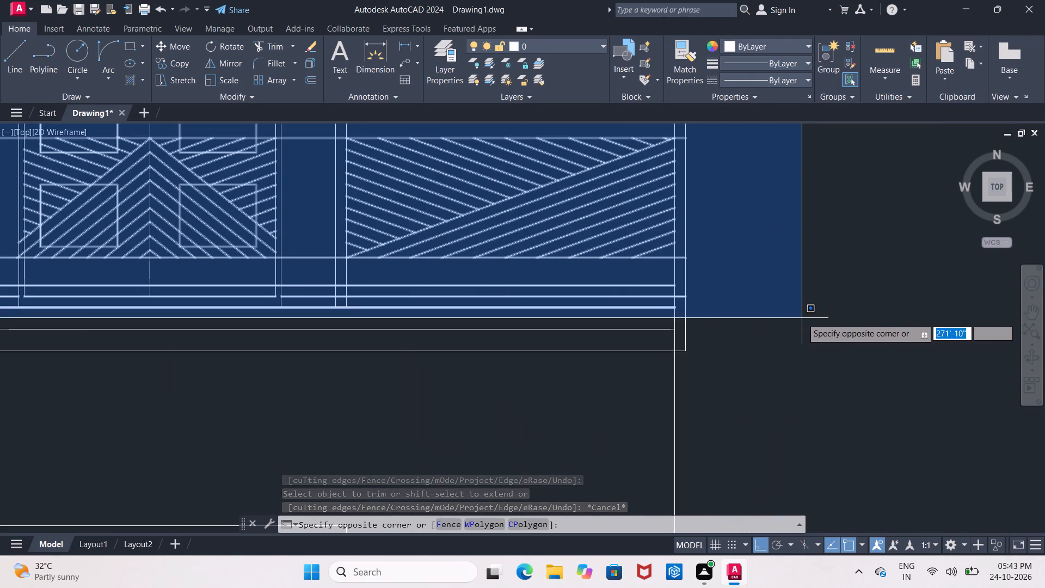
click(802, 318)
scroll(782, 321, down, 2)
middle_click(782, 321)
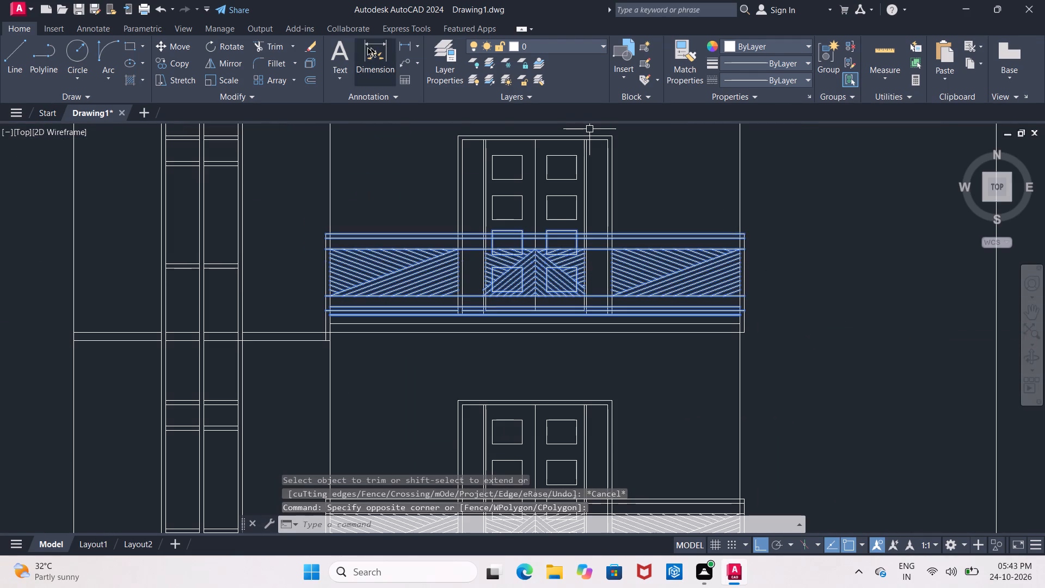
click(177, 63)
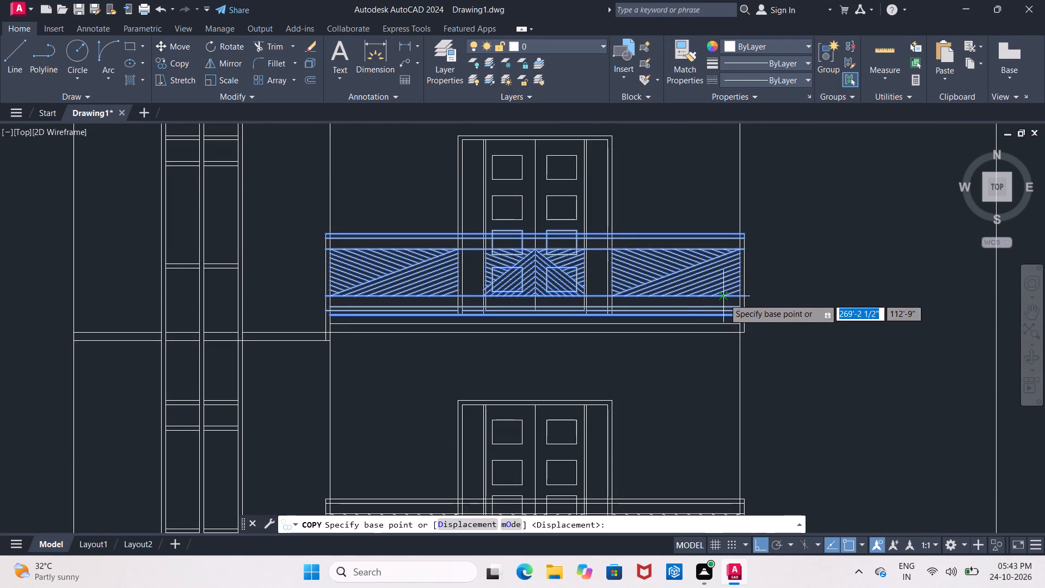
scroll(724, 298, up, 4)
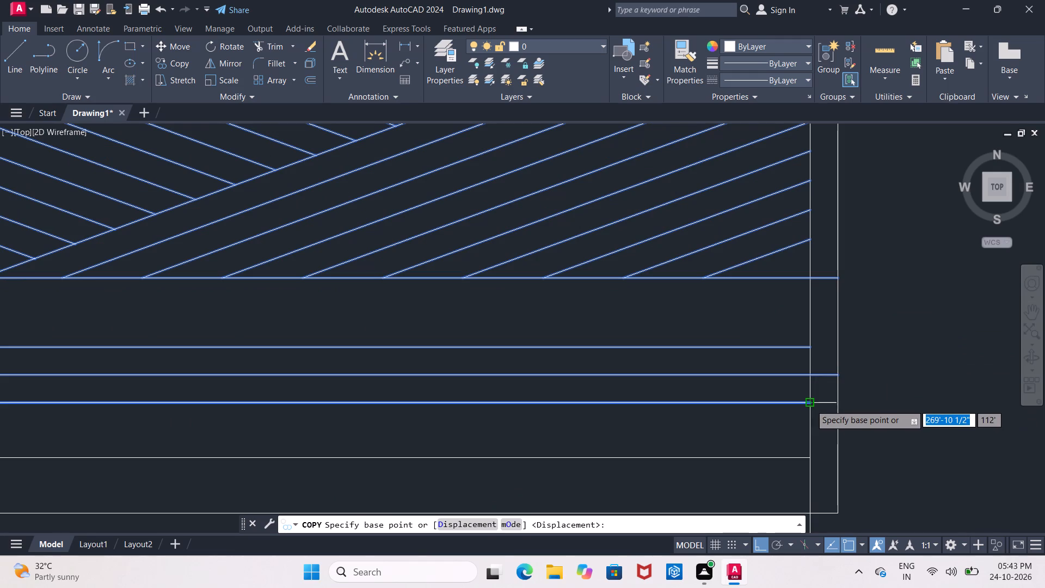
click(810, 405)
middle_drag(812, 346, 812, 396)
scroll(812, 396, down, 5)
middle_drag(795, 264, 771, 374)
scroll(770, 338, up, 2)
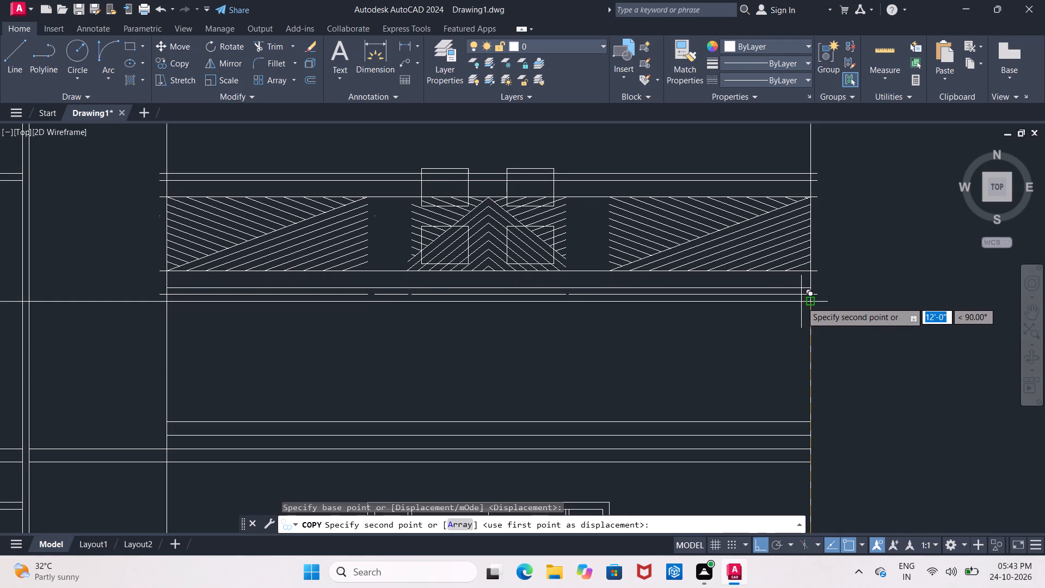
click(801, 302)
key(Escape)
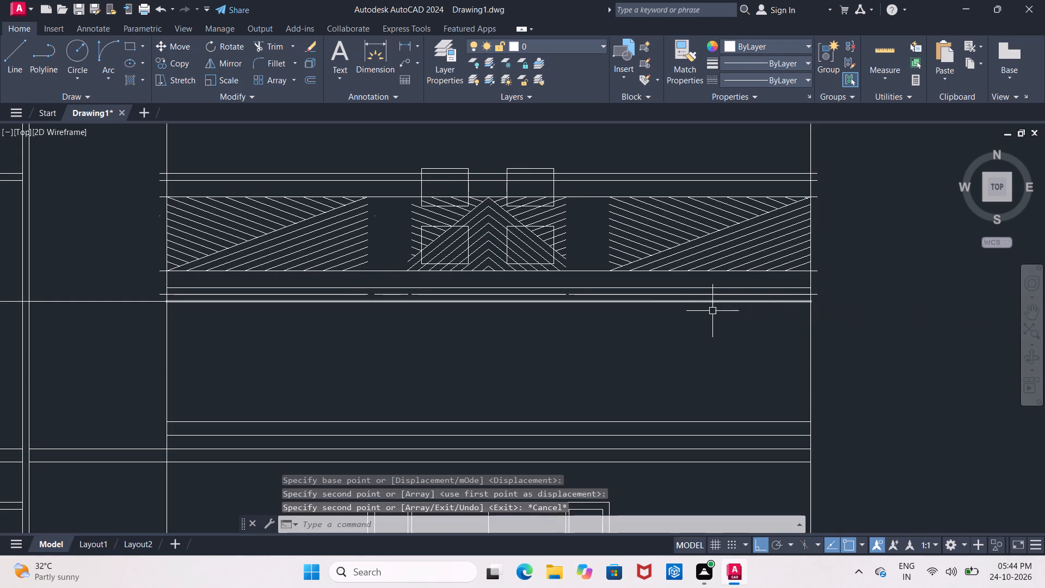
Erase the four door-panel rectangles that were copied along with the railing at roof level.
click(507, 181)
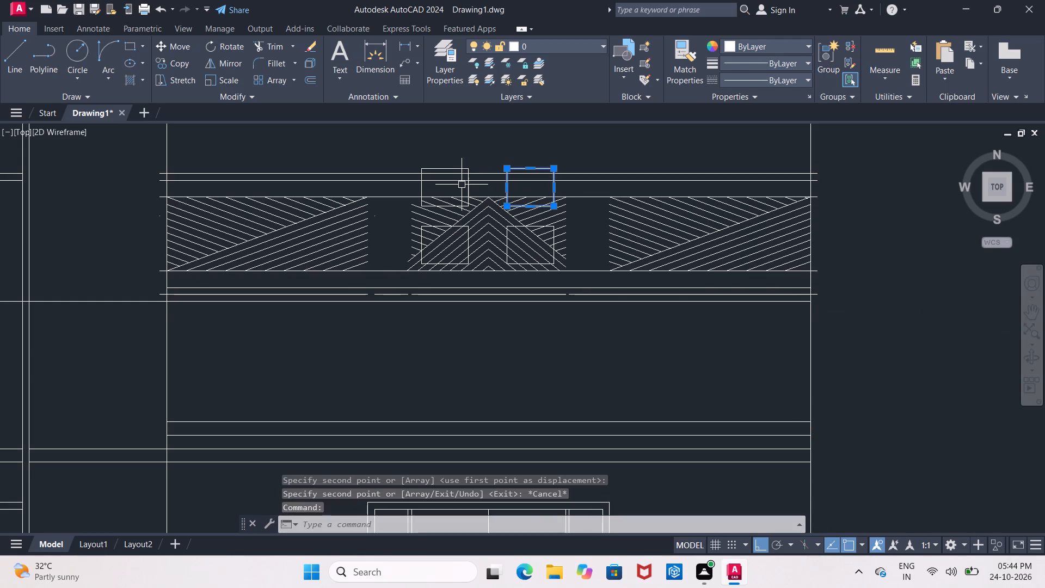
click(470, 189)
scroll(463, 236, up, 2)
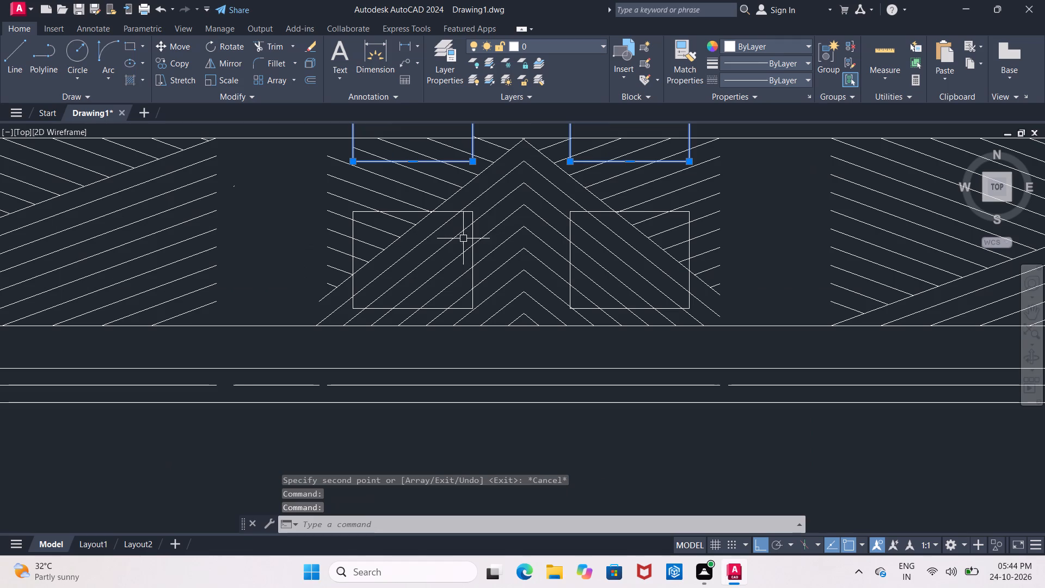
click(470, 214)
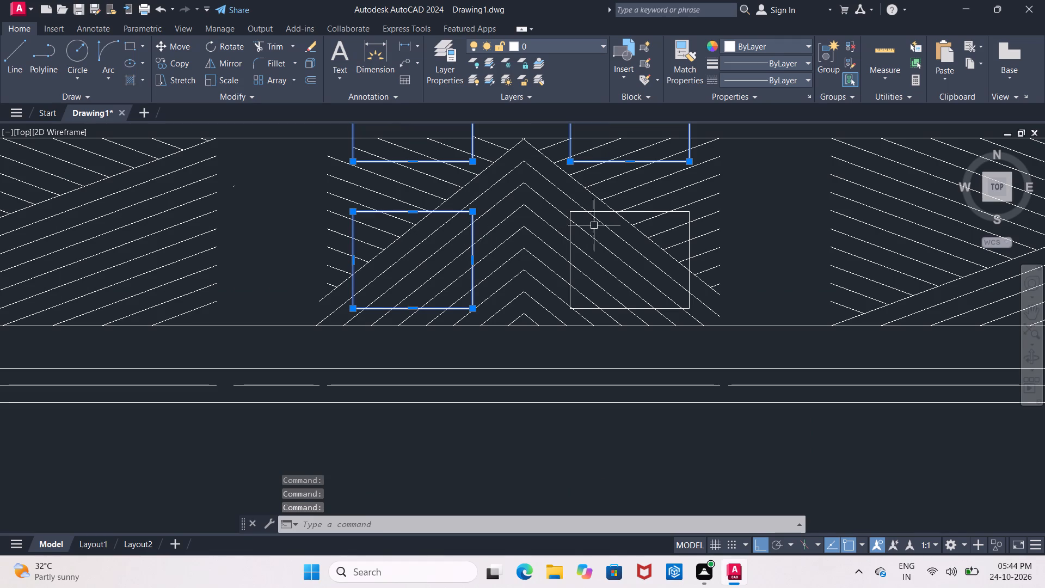
click(600, 212)
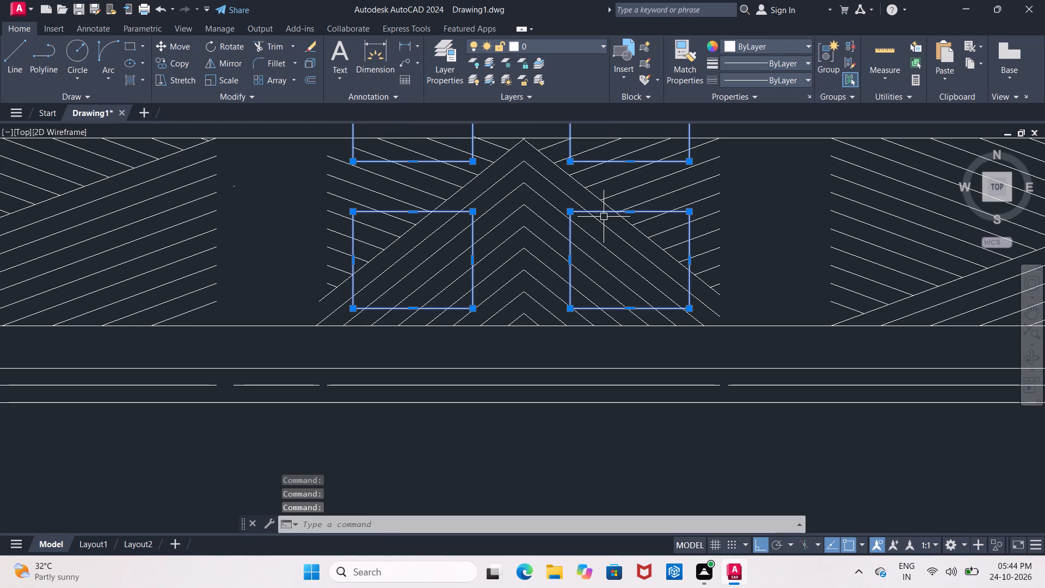
key(Delete)
Draw a 2'-4" vertical line down the inner edge of the copied railing's left hatch panel, ending at the broken lower line.
scroll(605, 229, down, 3)
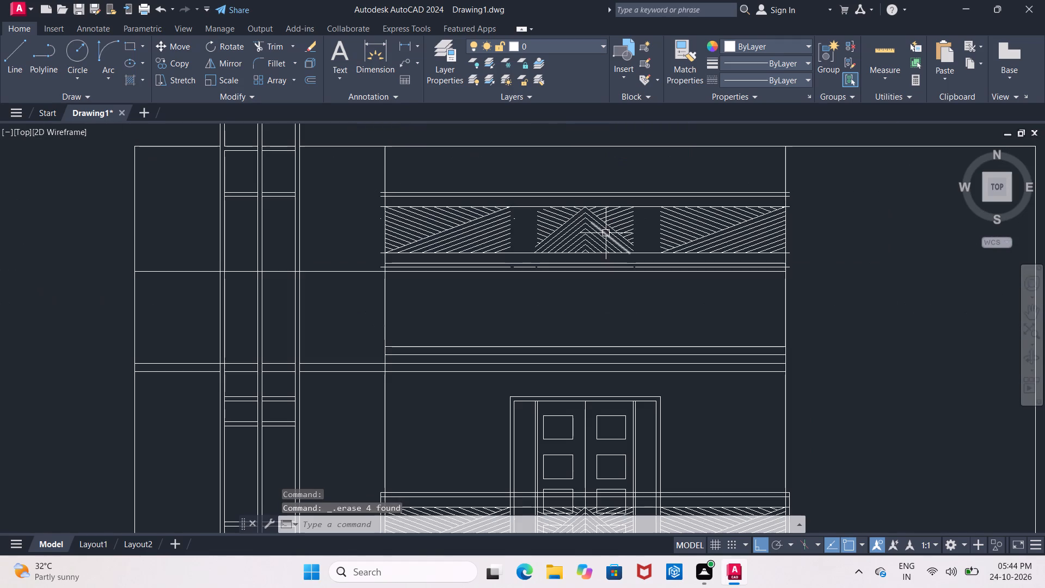
middle_drag(606, 233, 594, 318)
scroll(594, 322, down, 2)
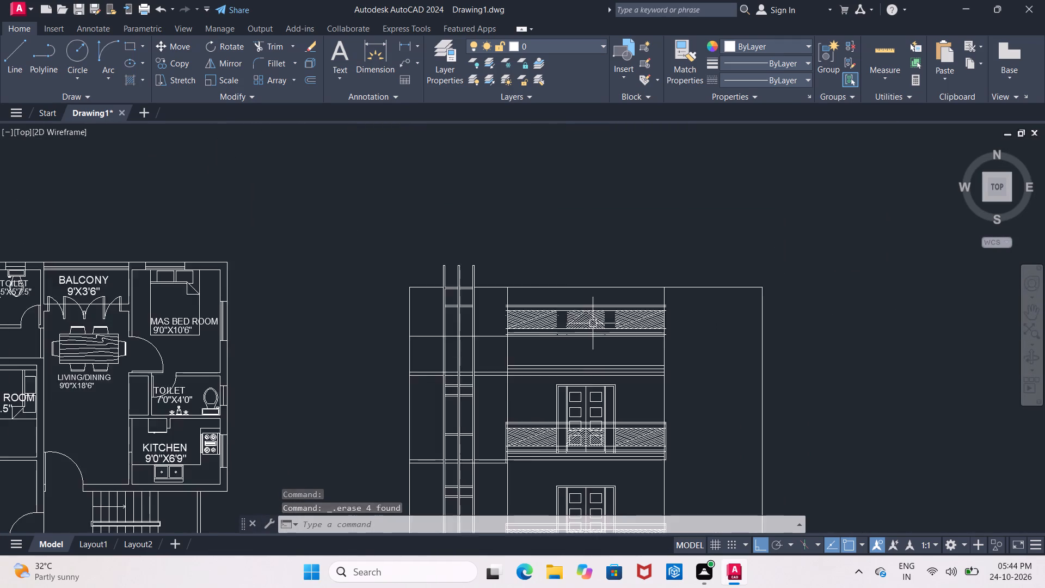
scroll(593, 323, down, 1)
middle_drag(593, 323, 600, 235)
scroll(587, 372, up, 2)
middle_drag(581, 382, 569, 470)
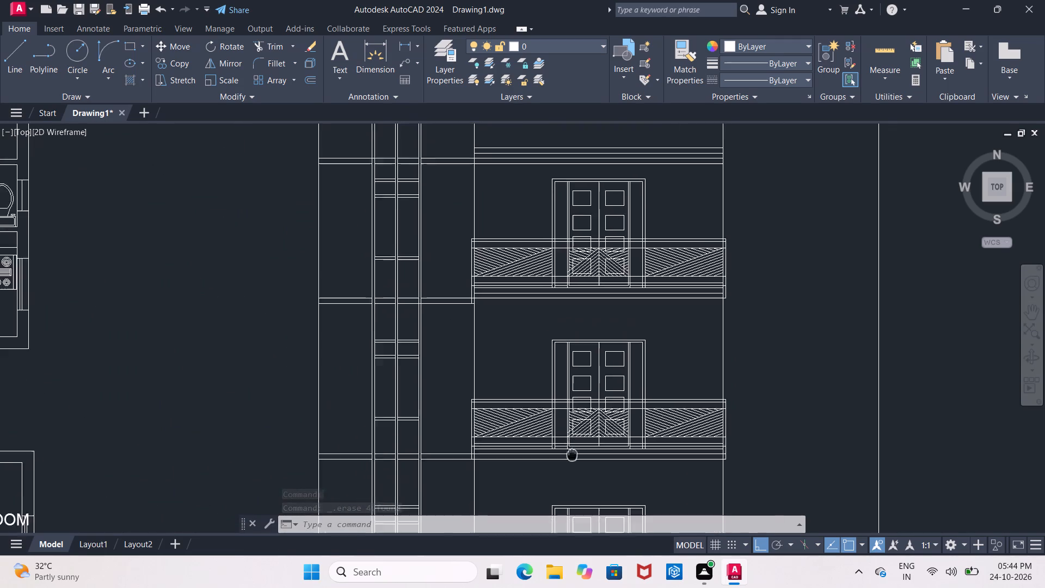
middle_drag(569, 470, 571, 539)
scroll(568, 505, down, 1)
scroll(569, 352, up, 2)
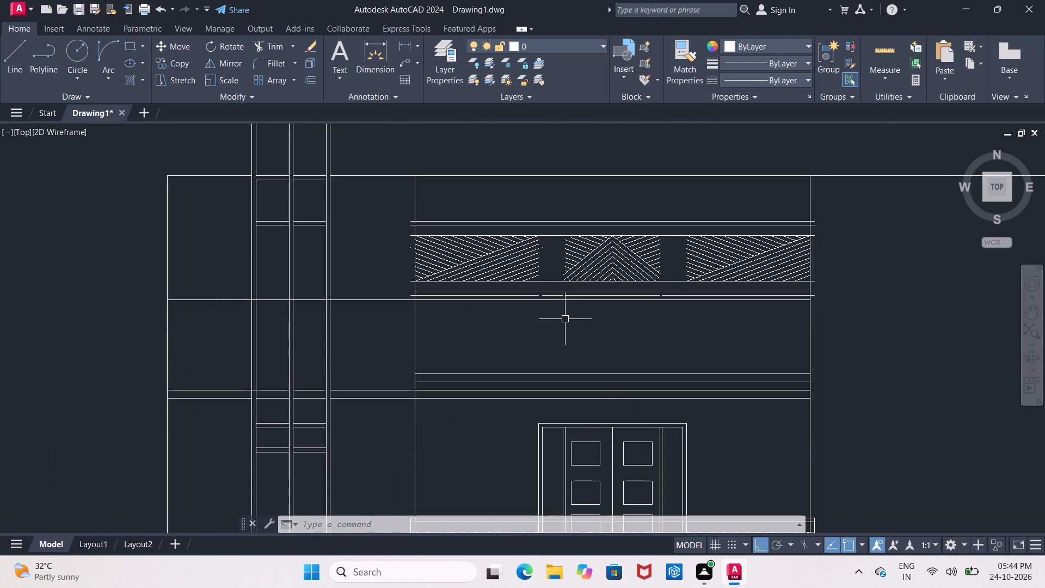
middle_drag(555, 252, 555, 344)
scroll(552, 341, up, 2)
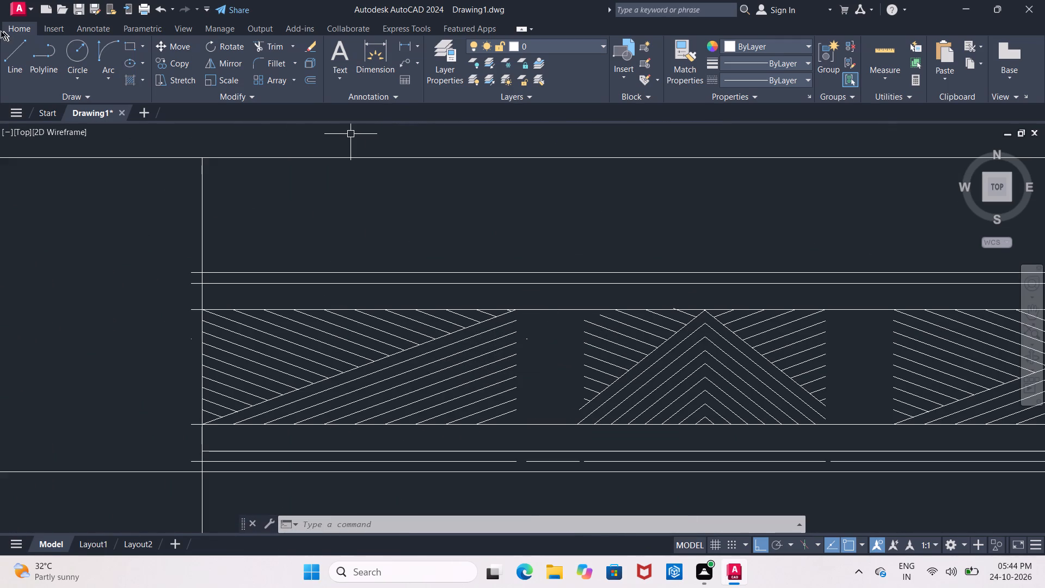
click(6, 54)
click(518, 307)
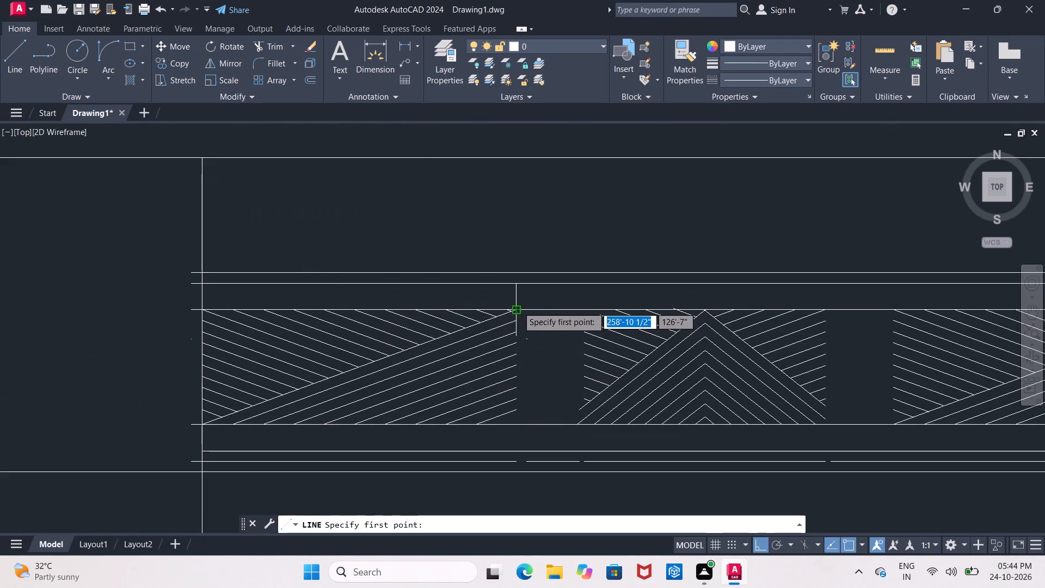
click(514, 456)
key(Escape)
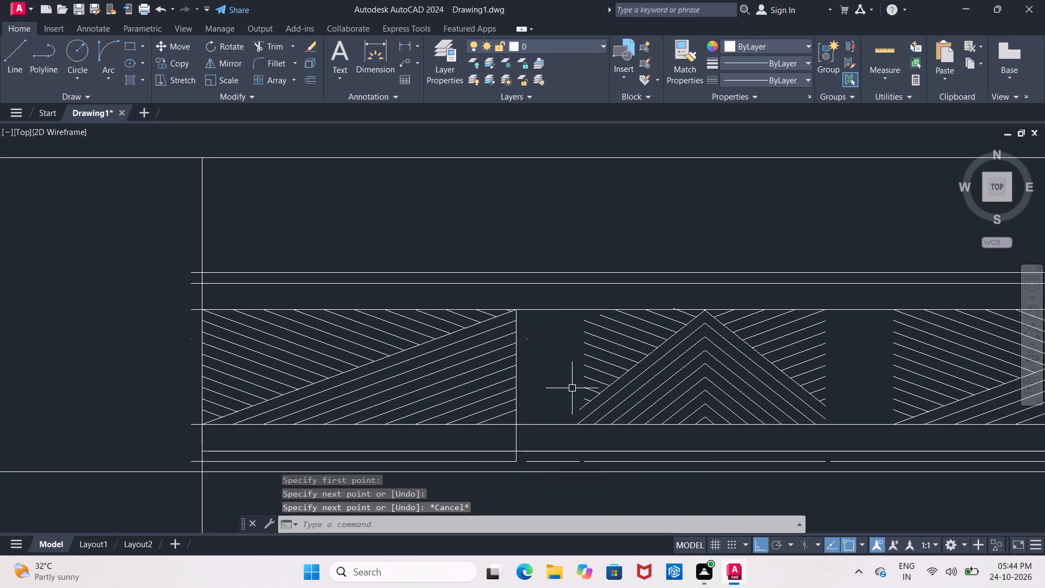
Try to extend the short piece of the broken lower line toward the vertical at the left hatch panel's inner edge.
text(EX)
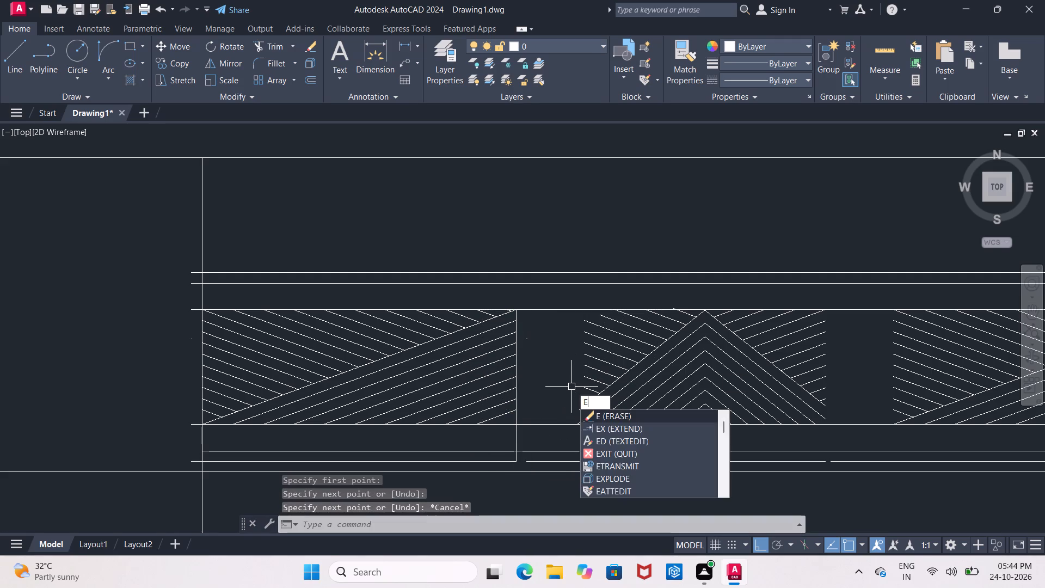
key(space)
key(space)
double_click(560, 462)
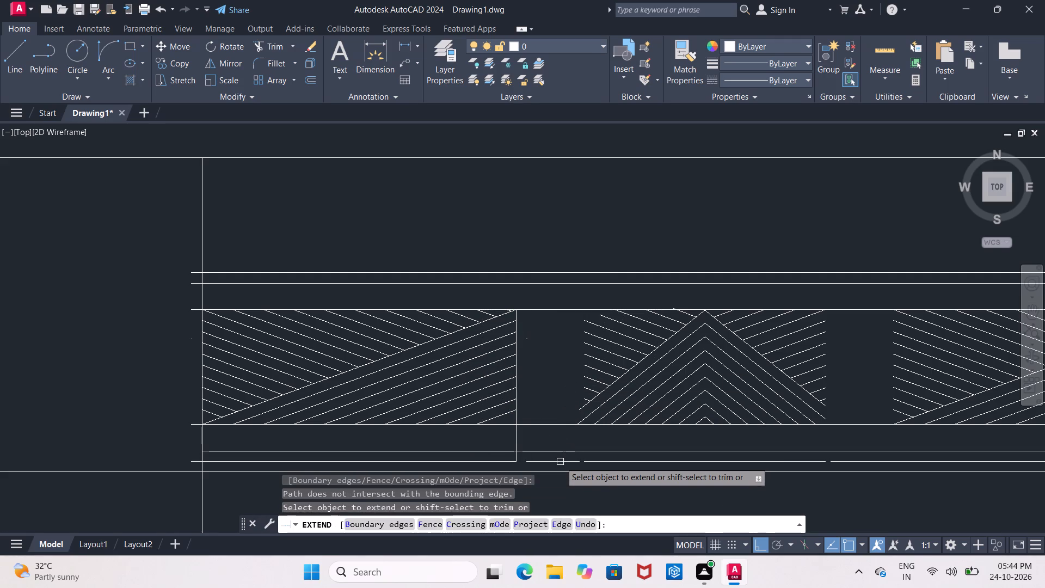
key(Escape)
Stretch the ends of the broken lower line's segments to close the gaps between the left vertical, middle and right pieces.
click(560, 462)
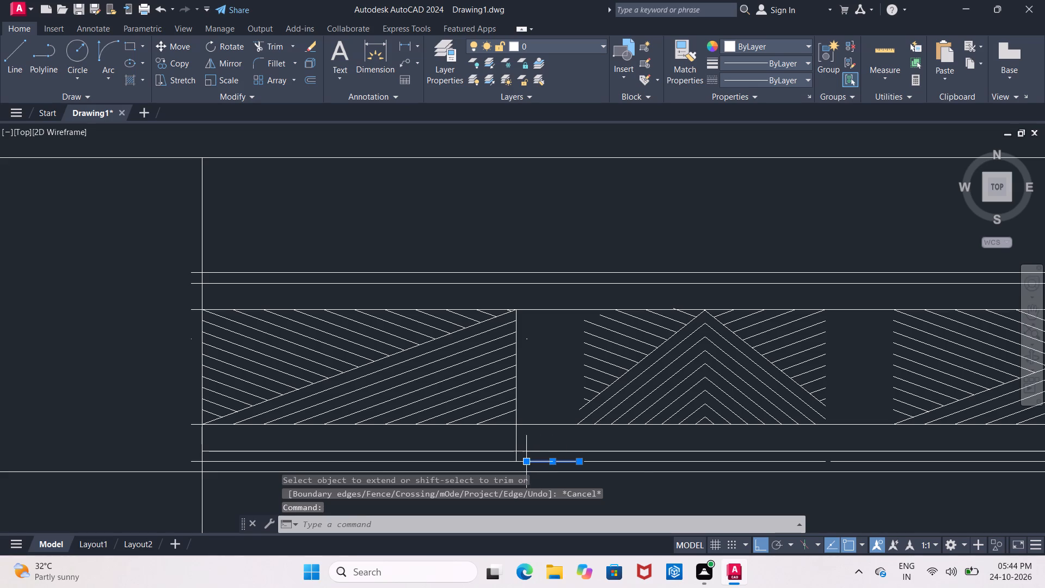
click(528, 462)
click(514, 460)
key(Escape)
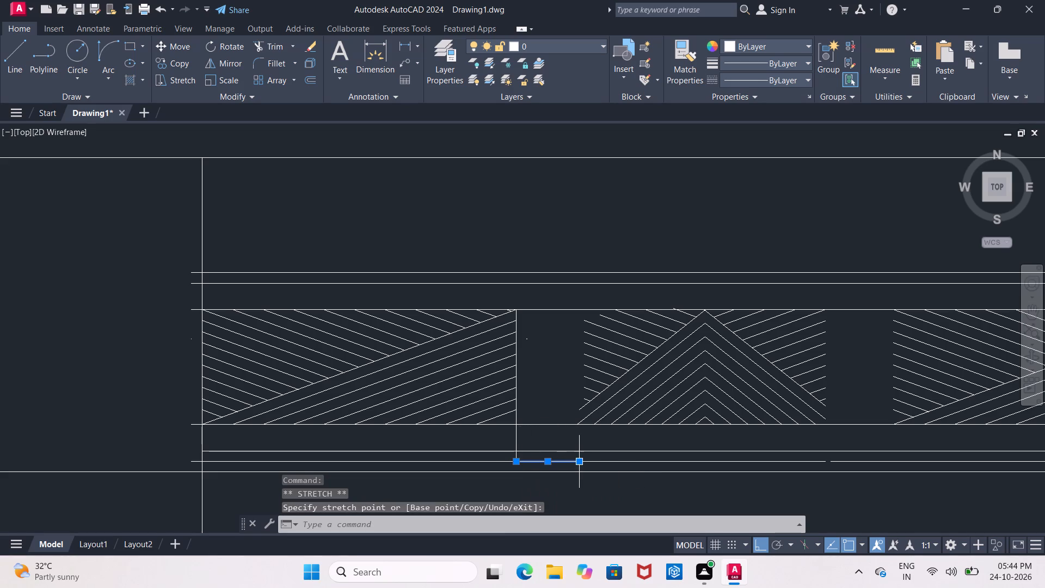
click(581, 460)
click(587, 460)
key(Escape)
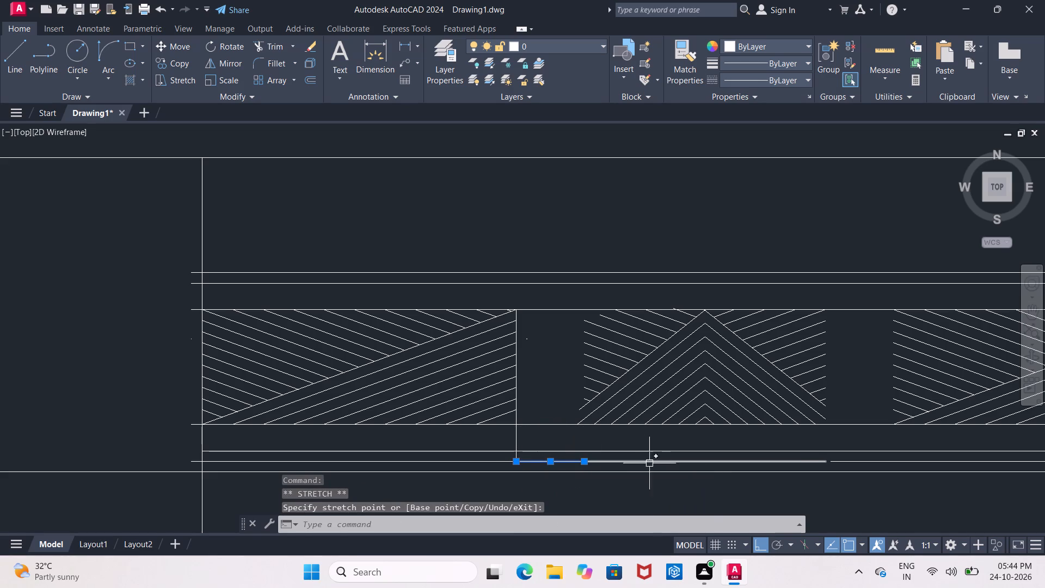
key(Escape)
click(690, 462)
middle_drag(728, 464, 326, 356)
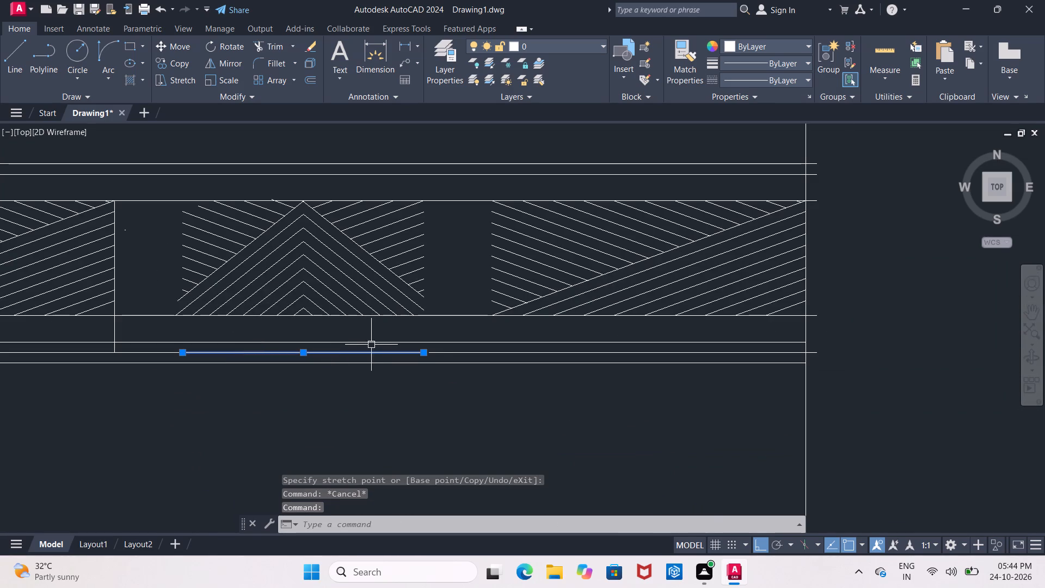
click(425, 352)
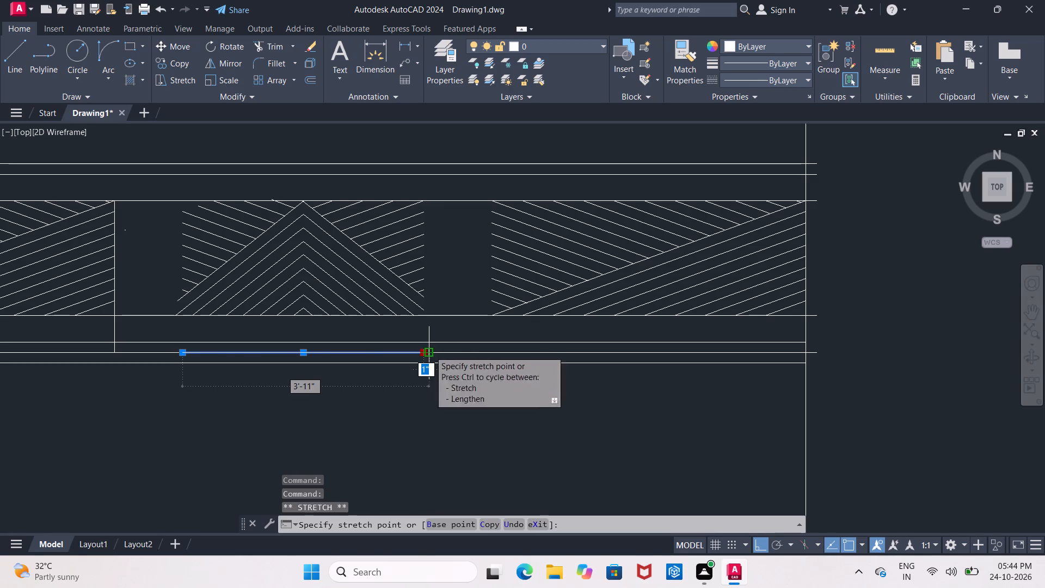
click(429, 351)
key(Escape)
key(Escape)
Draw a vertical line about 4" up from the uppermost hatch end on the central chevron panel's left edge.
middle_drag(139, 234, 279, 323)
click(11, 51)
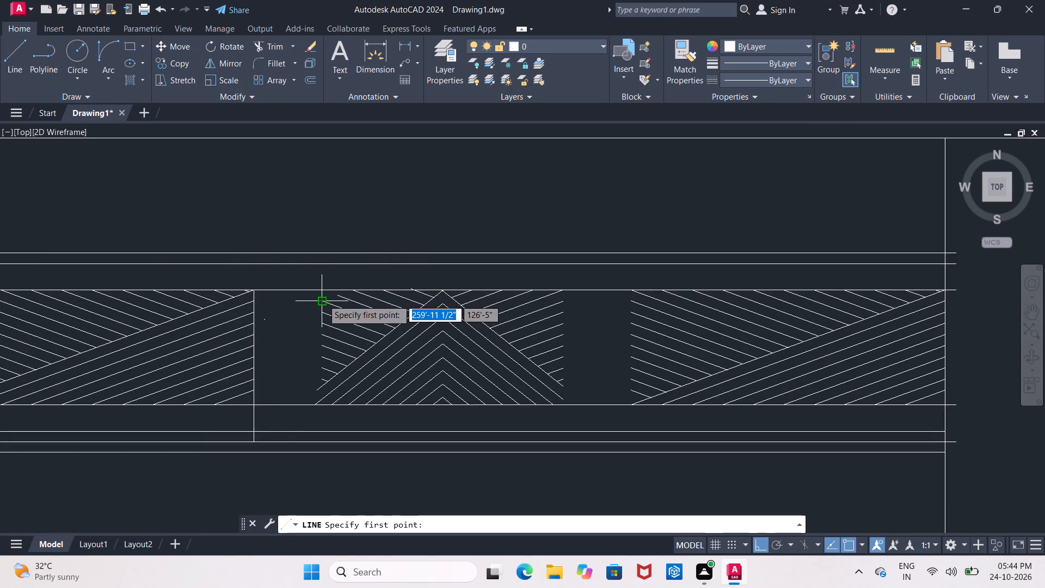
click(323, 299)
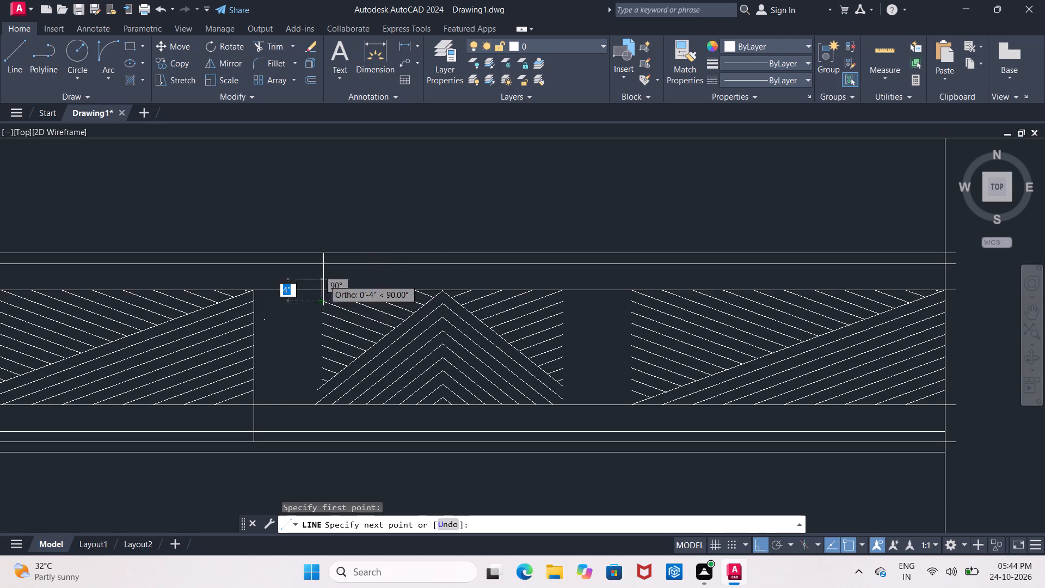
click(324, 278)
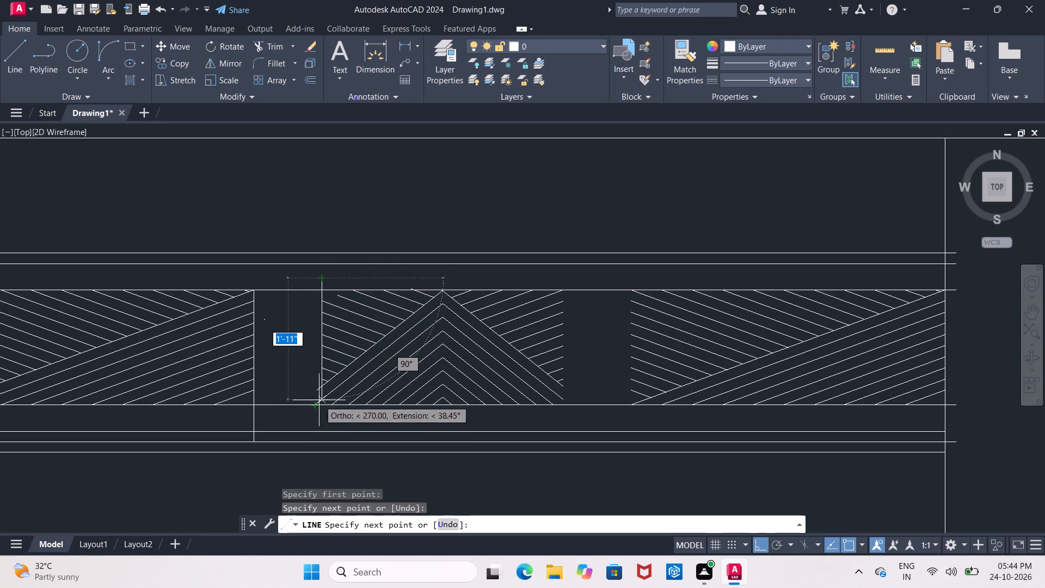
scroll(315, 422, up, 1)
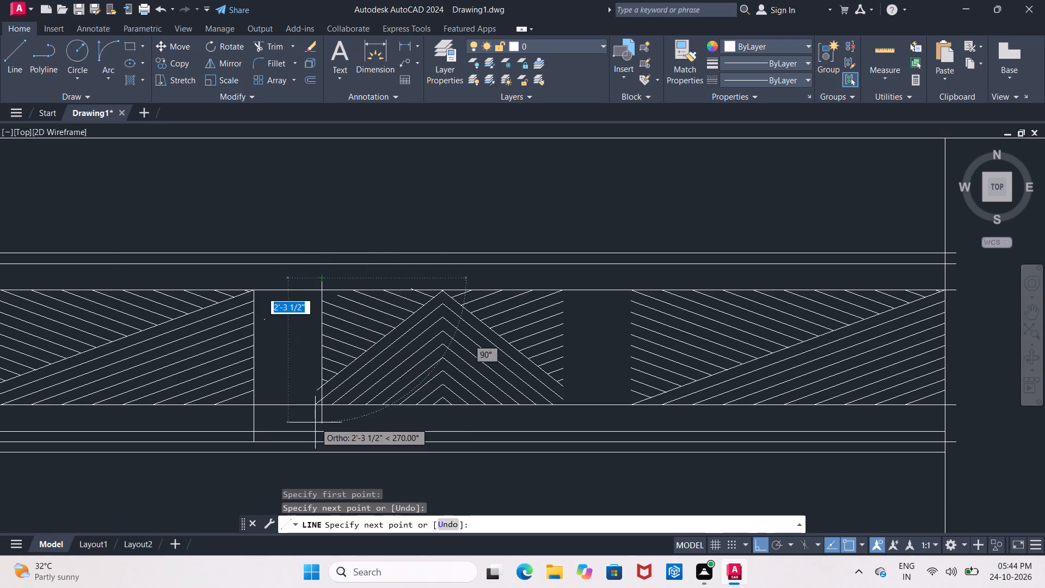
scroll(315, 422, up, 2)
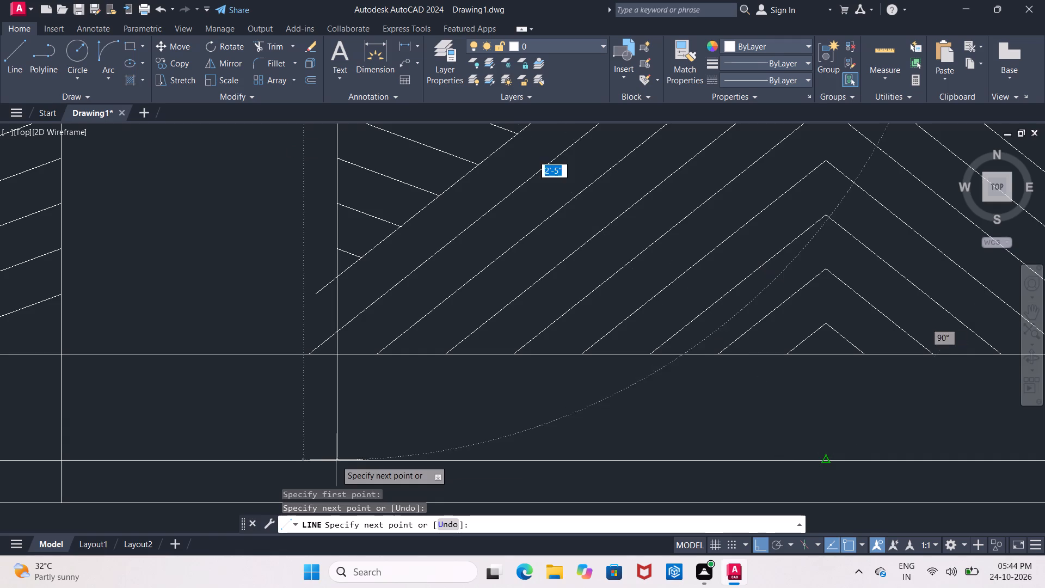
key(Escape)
Draw a vertical line about 2' up from the central chevron panel's lower-left corner, past the upper rail line.
scroll(309, 431, down, 2)
middle_click(309, 432)
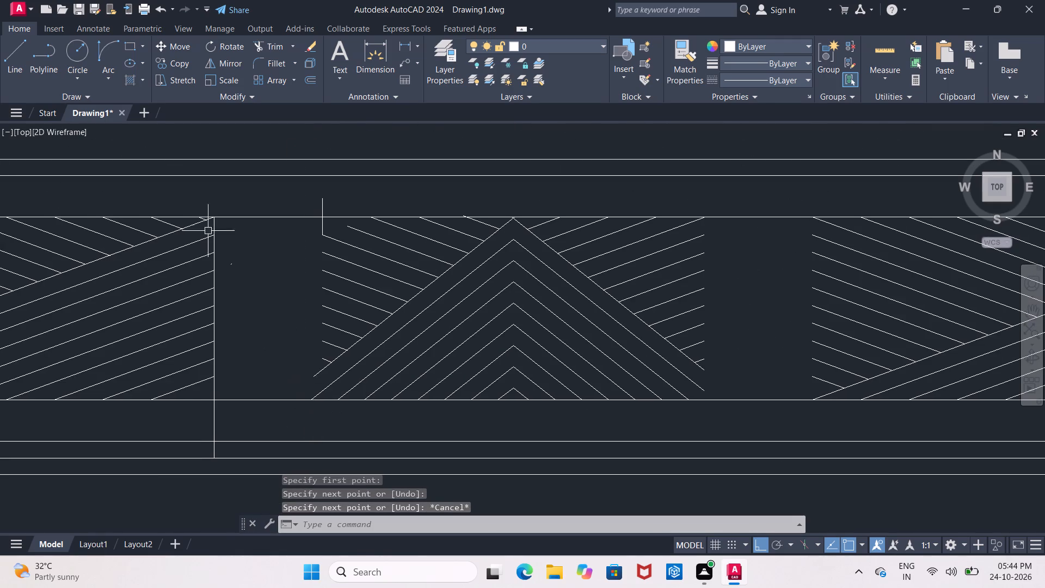
click(19, 62)
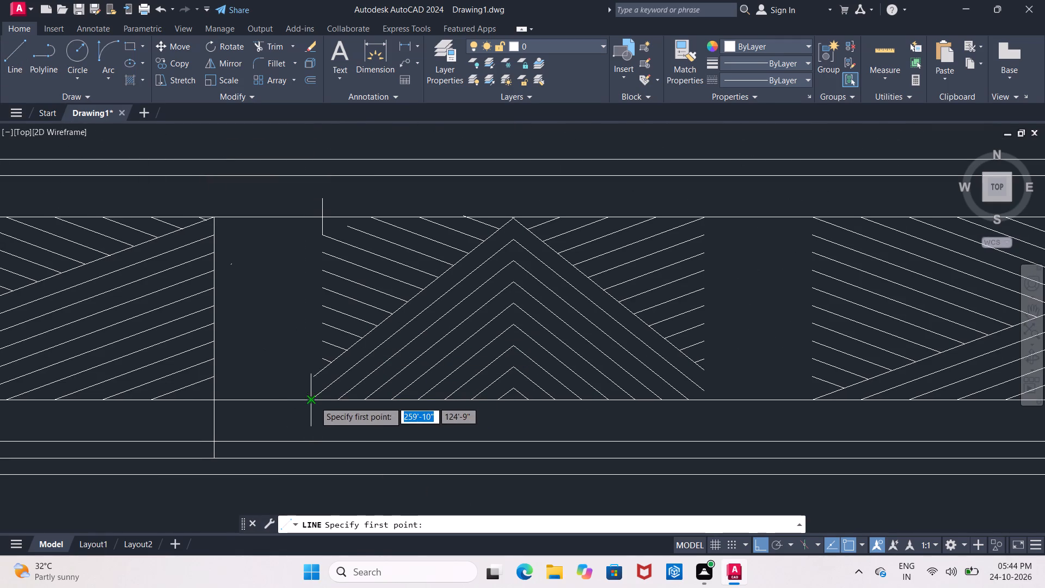
click(315, 401)
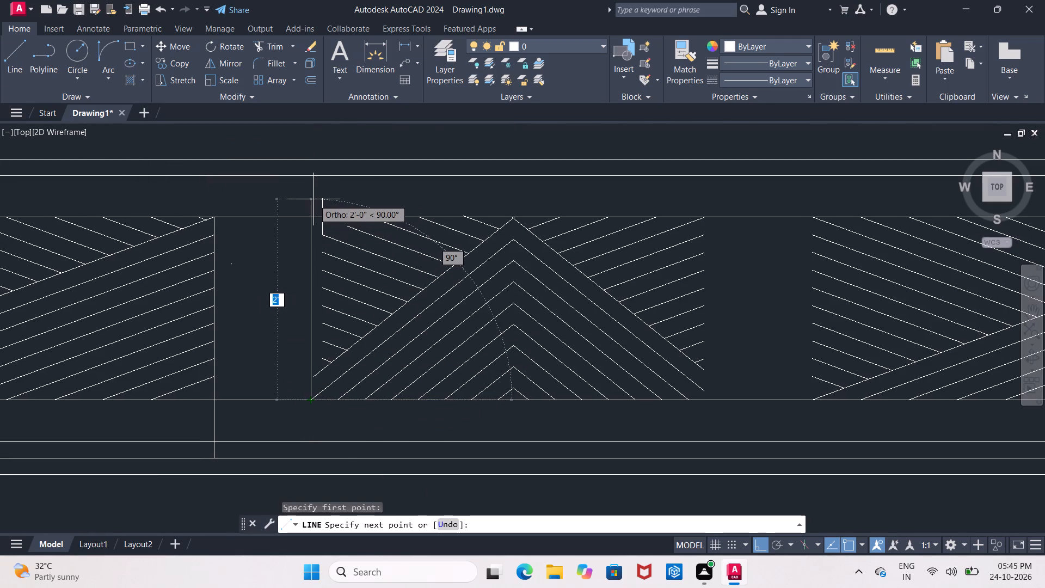
click(313, 199)
key(Escape)
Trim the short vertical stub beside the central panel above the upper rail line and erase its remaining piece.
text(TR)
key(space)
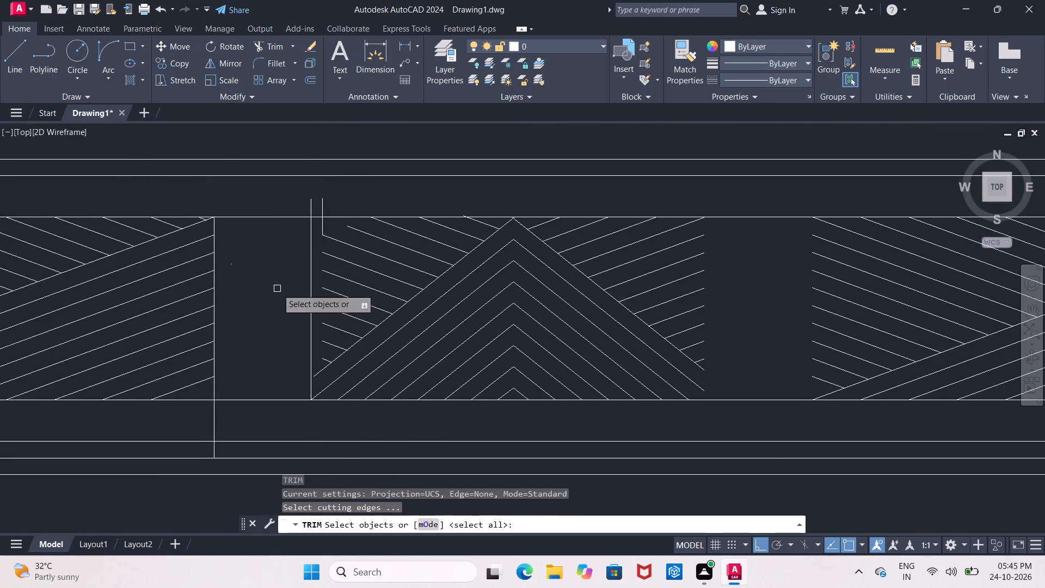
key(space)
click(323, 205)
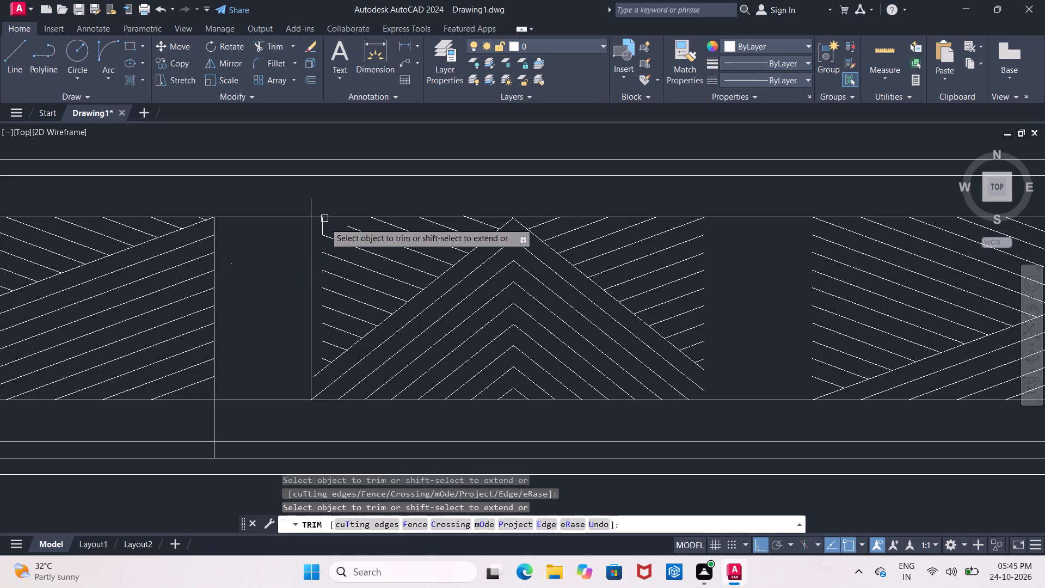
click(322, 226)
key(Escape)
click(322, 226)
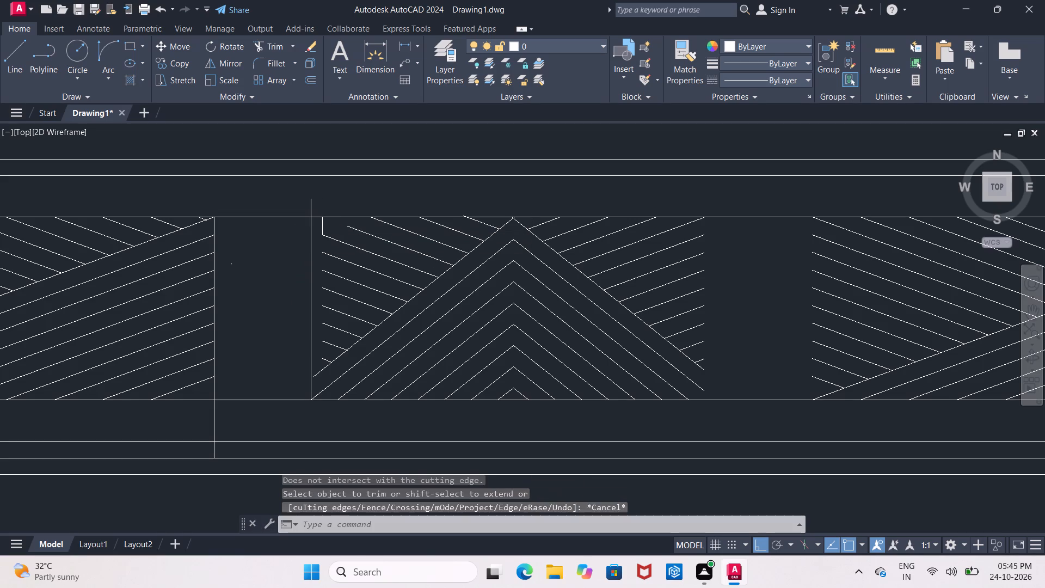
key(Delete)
Trim the new vertical's overshoot above the upper rail line and the left panel vertical's tail below the hatch.
text(TR)
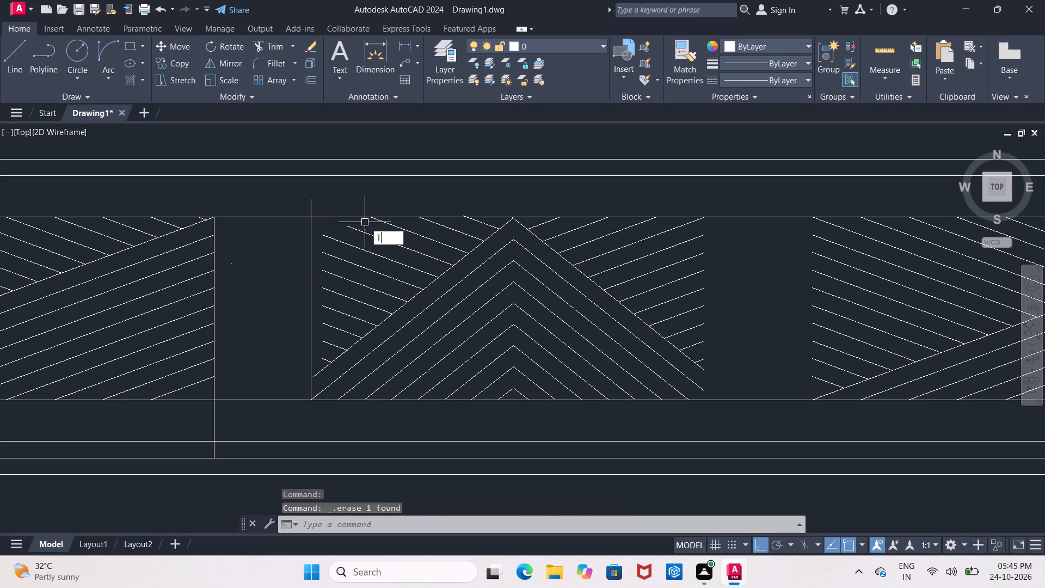
key(space)
key(space)
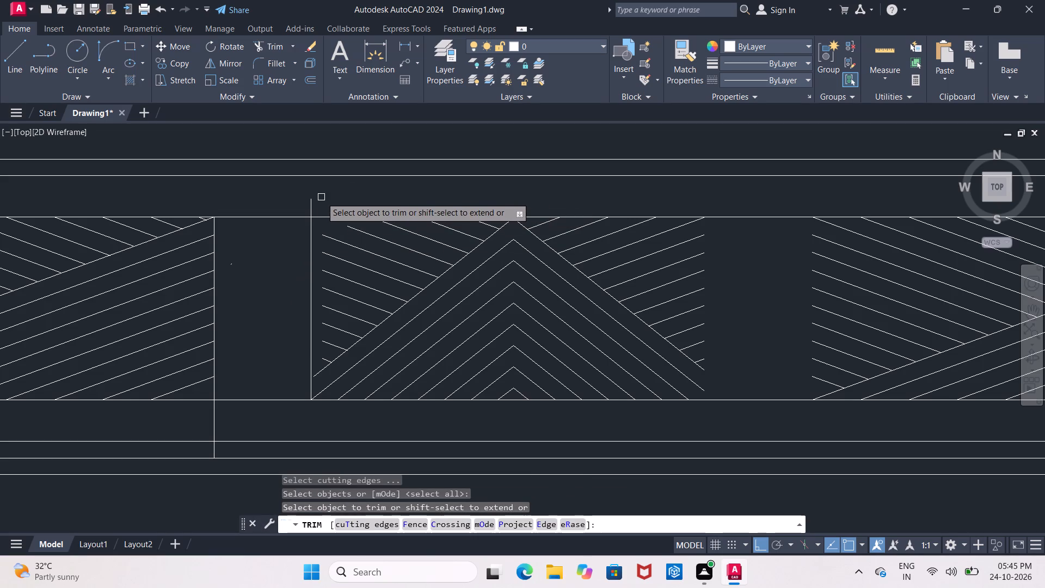
click(310, 205)
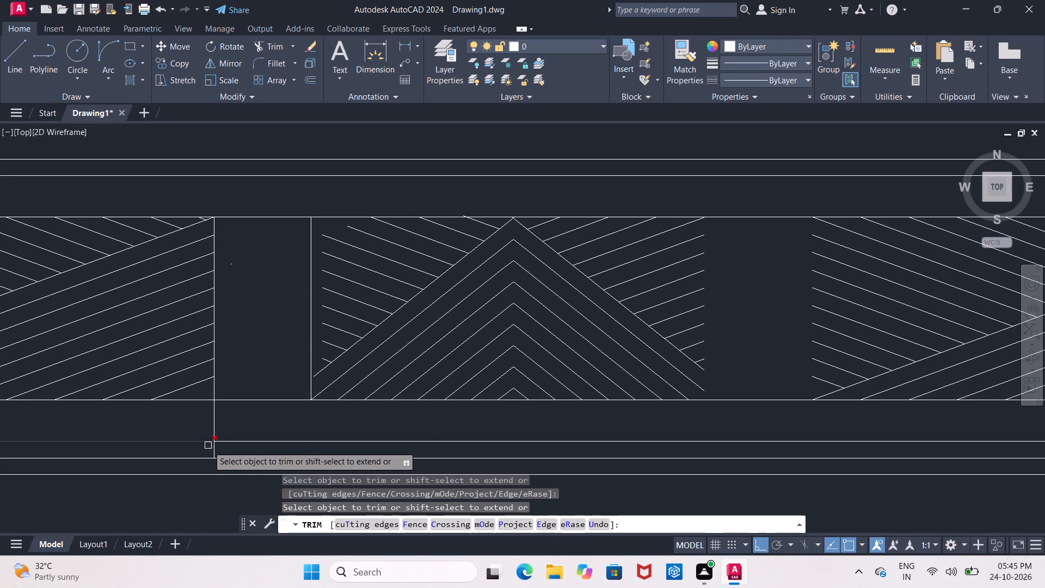
click(216, 450)
click(215, 429)
Extend the slanted hatch lines on the left side of the central chevron panel to its new left vertical.
scroll(250, 425, down, 3)
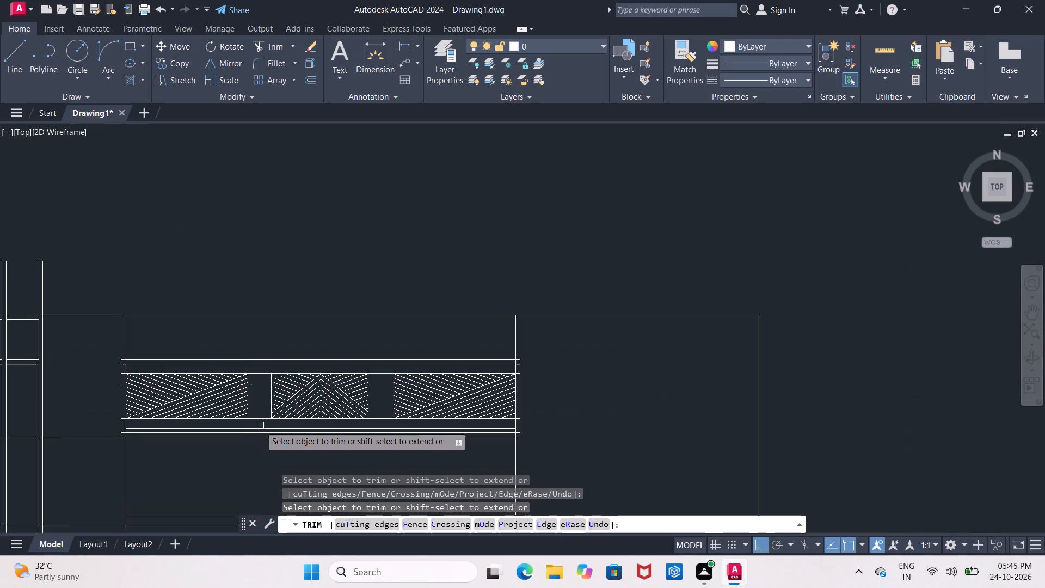
middle_drag(260, 426, 336, 409)
scroll(336, 409, up, 3)
middle_drag(362, 359, 351, 385)
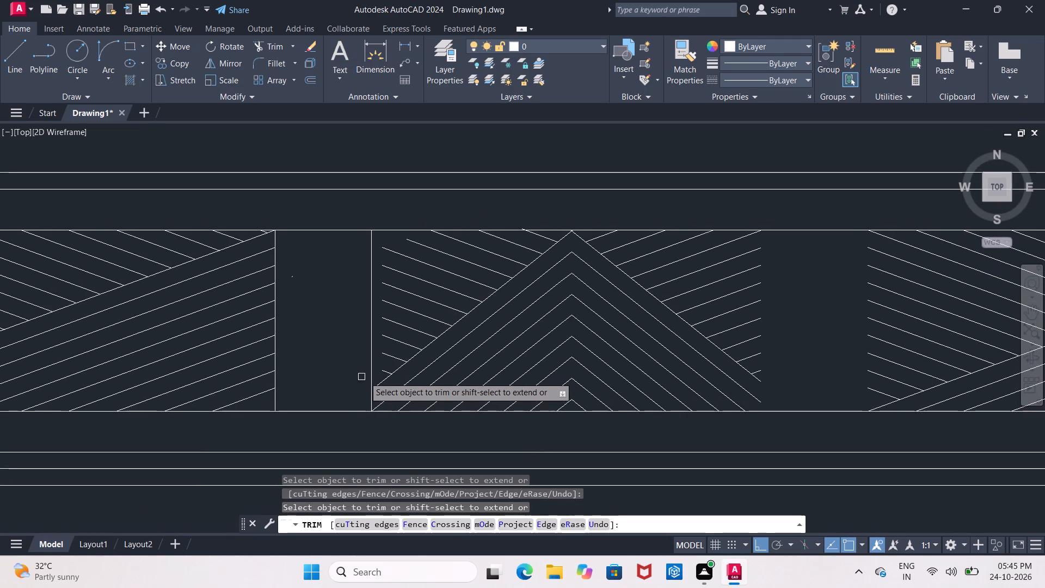
shift+click(382, 371)
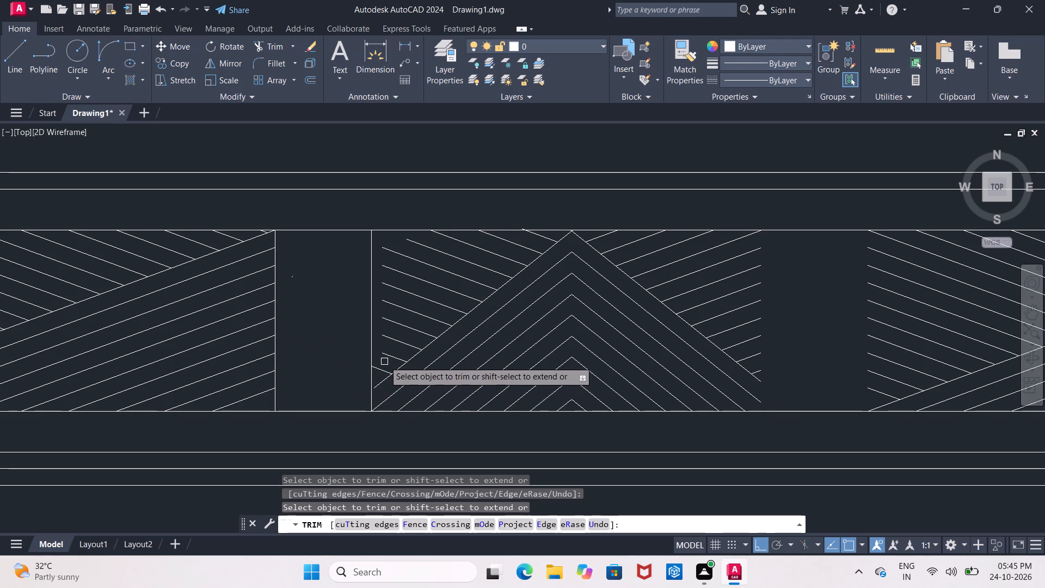
shift+click(386, 356)
shift+click(390, 342)
shift+click(398, 326)
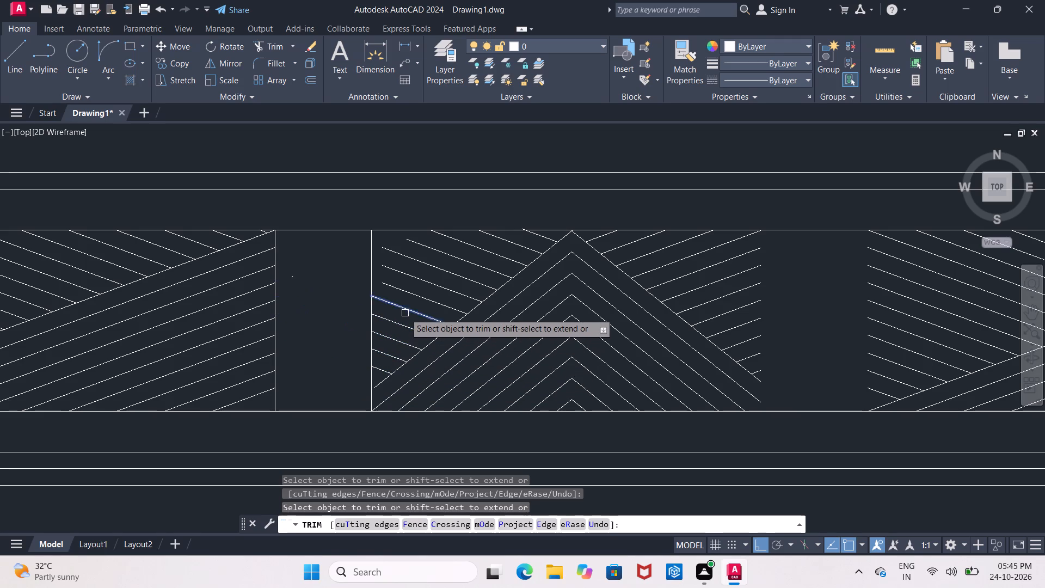
shift+click(405, 312)
shift+click(414, 297)
shift+click(421, 279)
shift+click(428, 266)
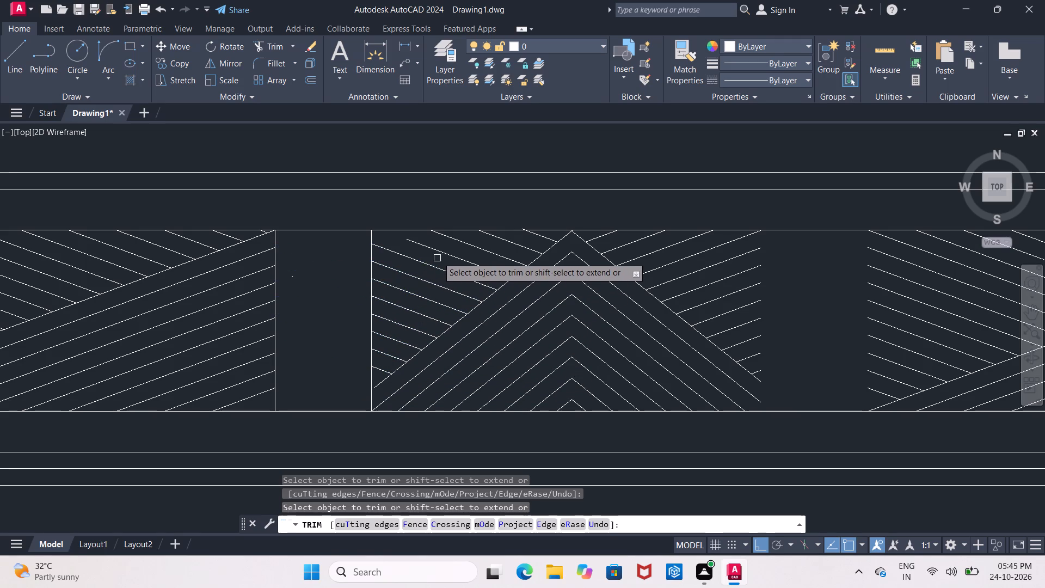
shift+click(441, 253)
middle_drag(722, 266, 552, 266)
scroll(552, 266, up, 1)
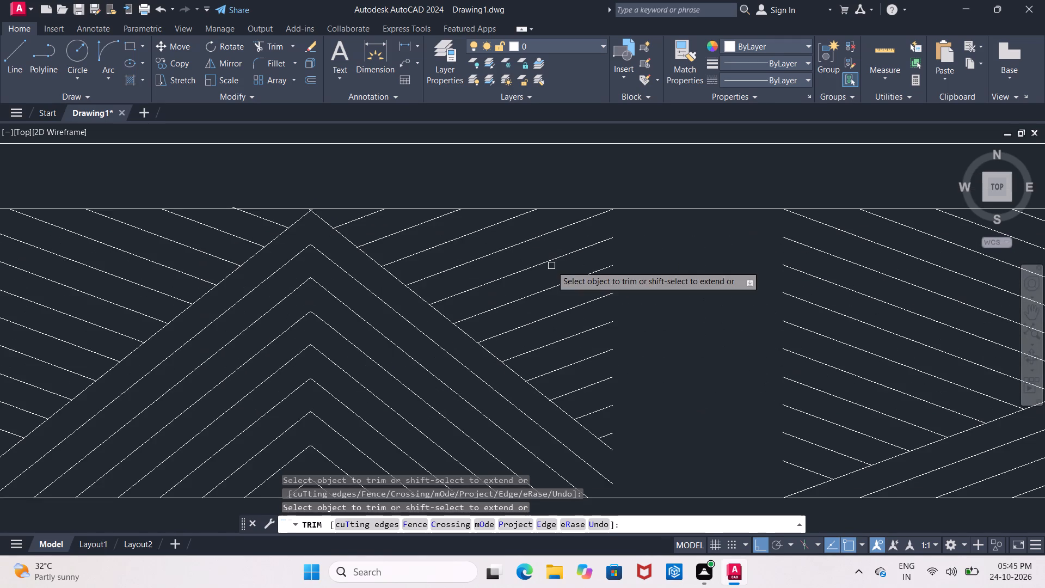
scroll(646, 277, down, 1)
middle_drag(646, 277, 602, 253)
key(Escape)
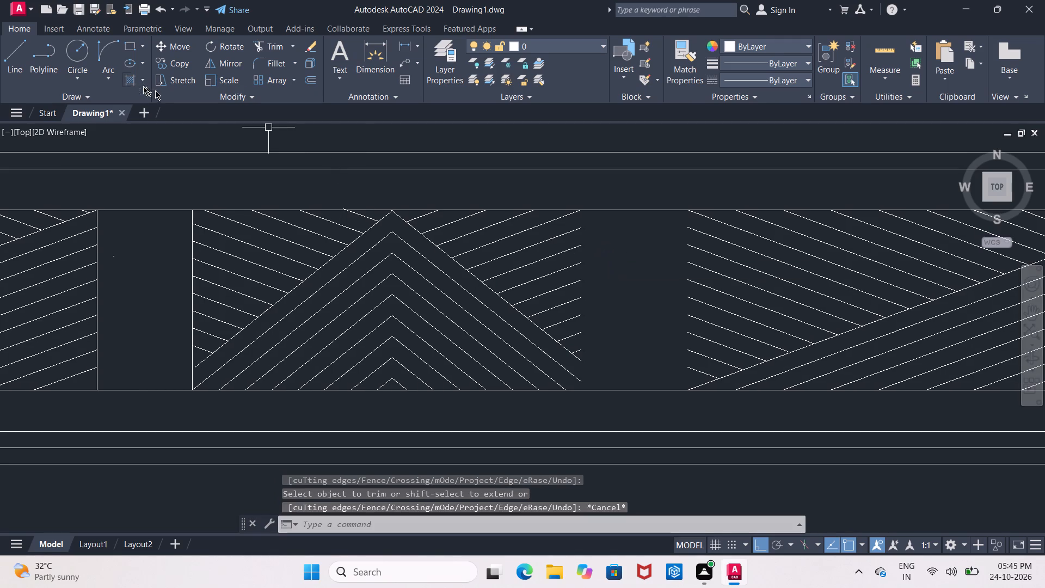
Draw a vertical line along the central chevron panel's right edge, from the lower rail line to the upper rail line.
click(13, 75)
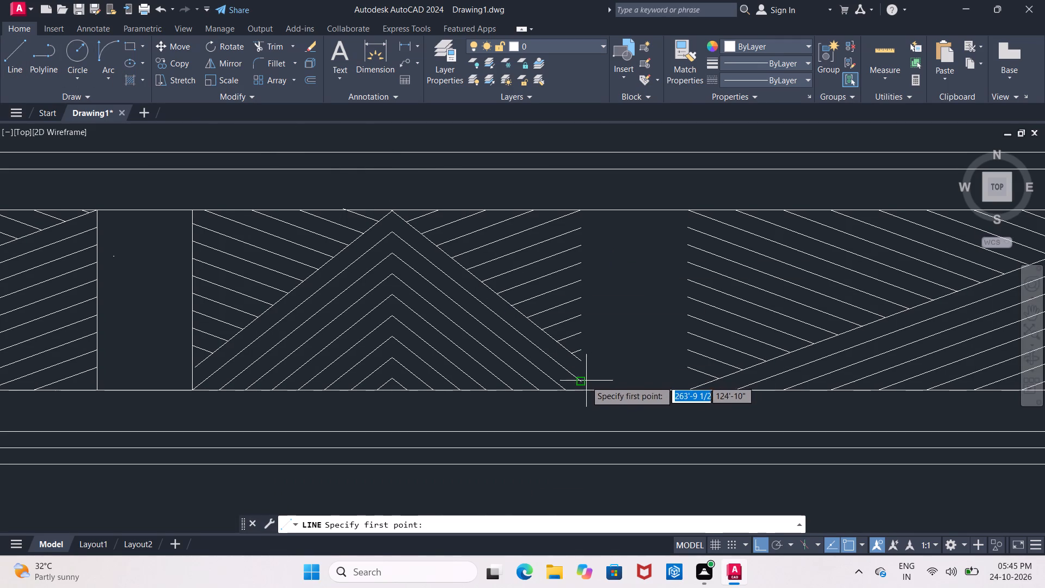
click(583, 391)
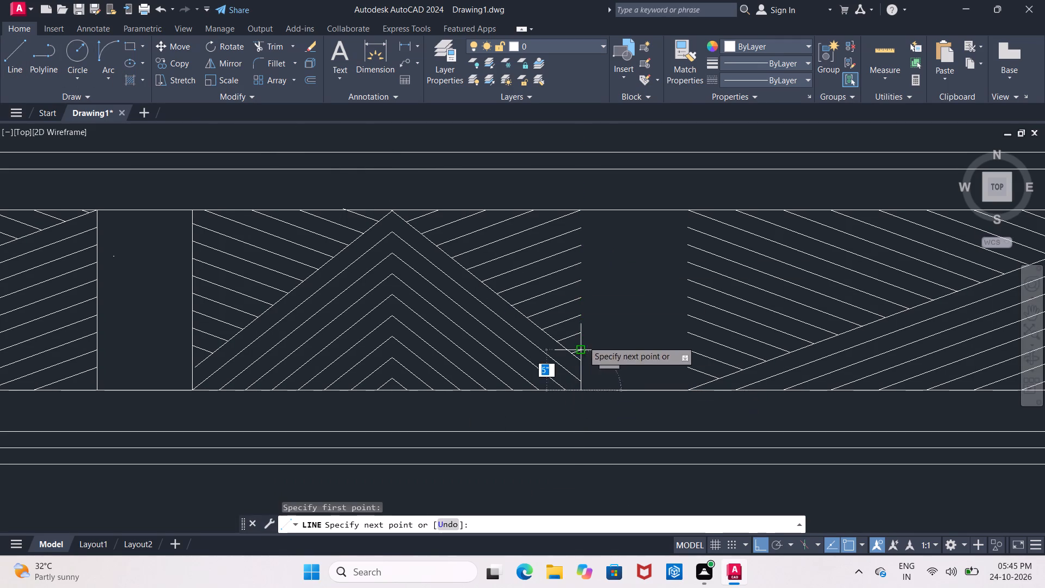
click(577, 211)
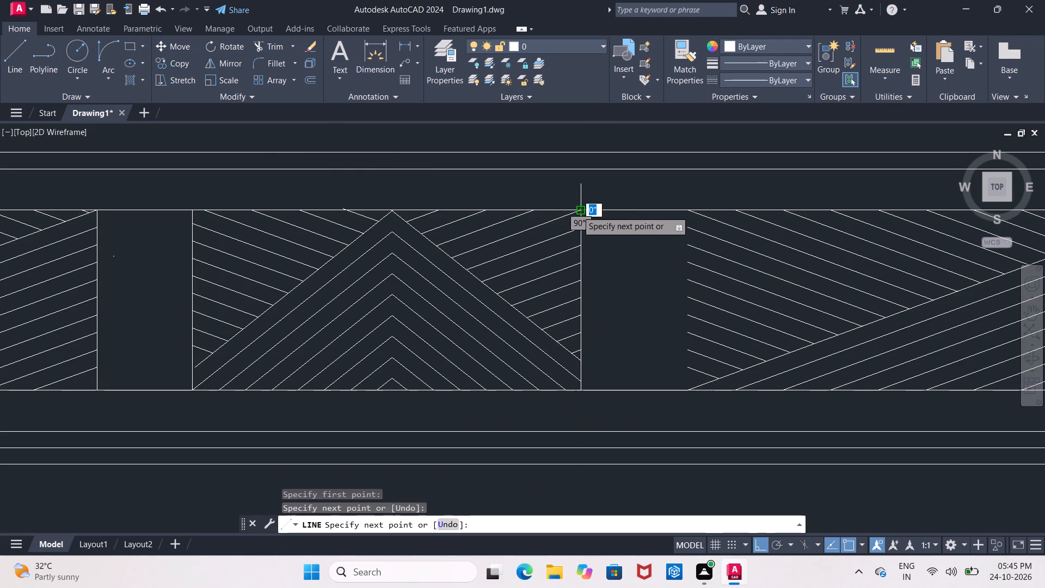
key(Escape)
Draw a vertical line along the right-hand hatch panel's left edge, from the lower rail line to the upper rail line.
middle_drag(615, 367, 516, 371)
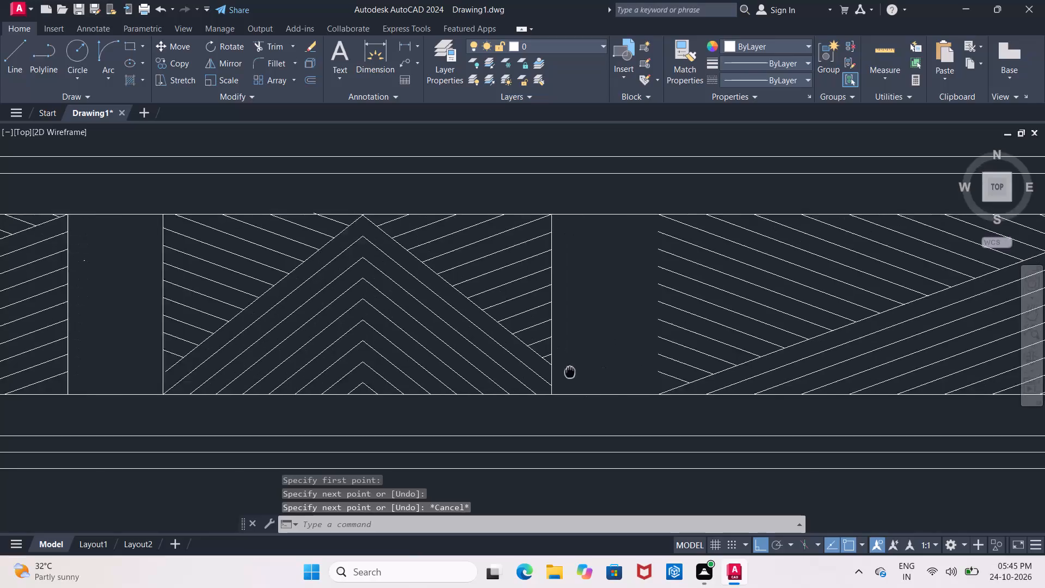
middle_drag(516, 371, 499, 364)
click(9, 70)
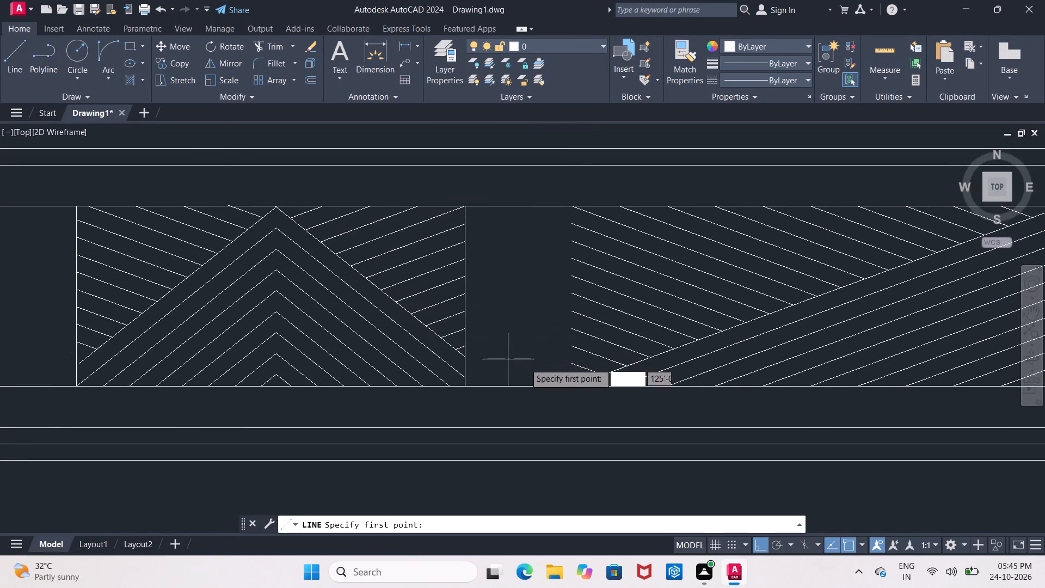
click(573, 382)
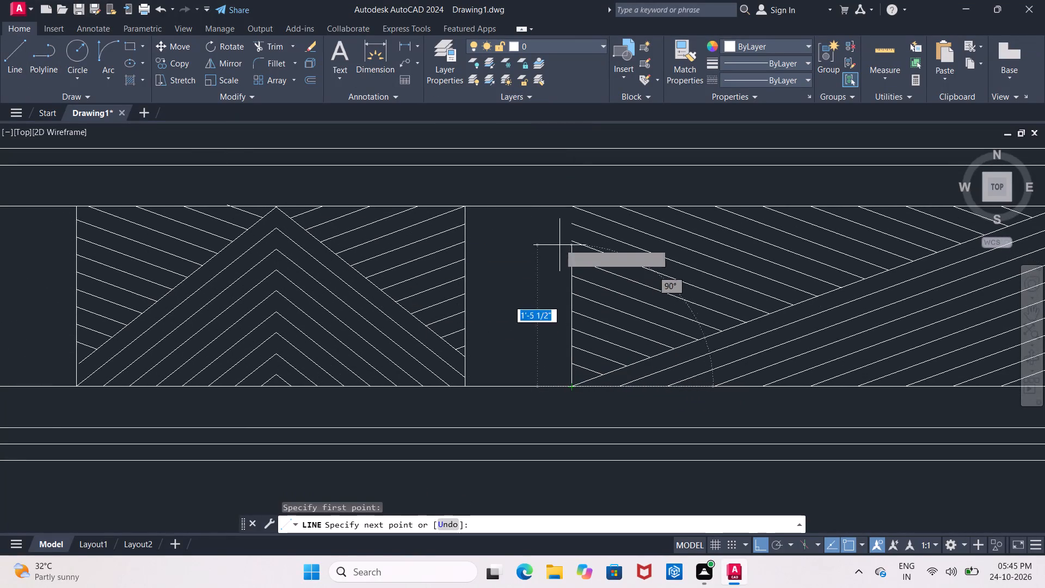
click(562, 206)
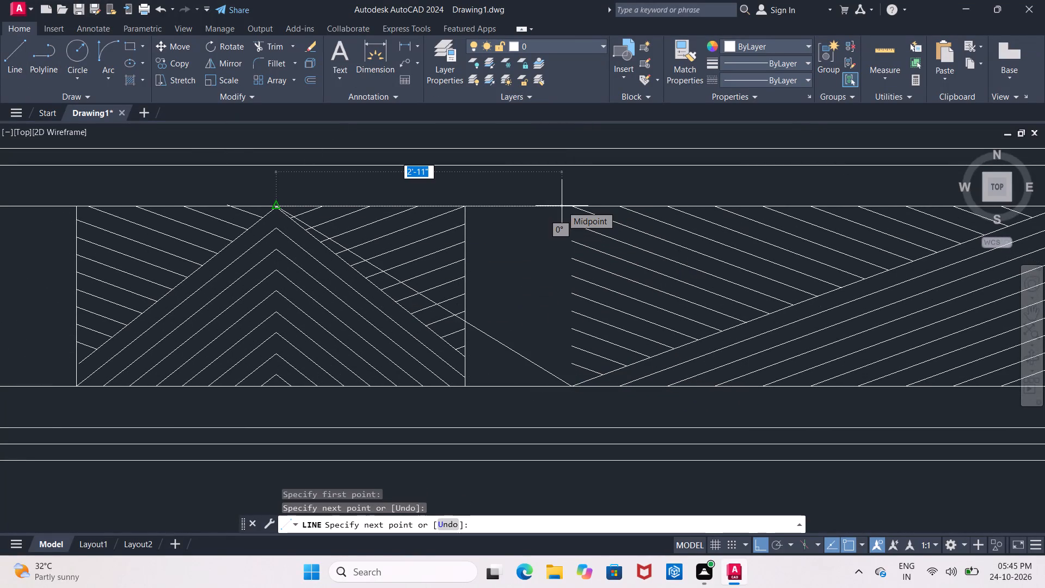
key(ctrl+z)
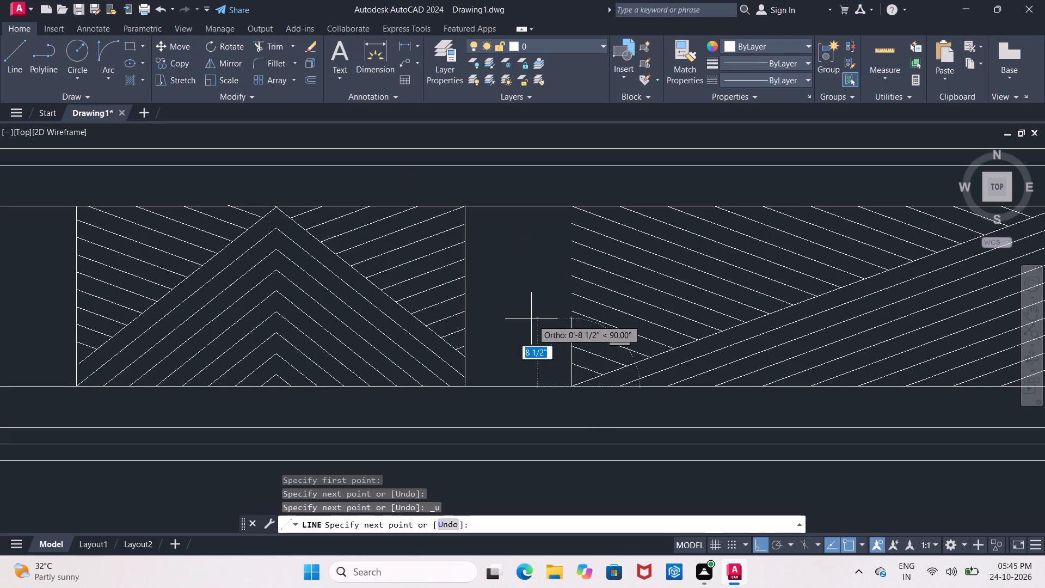
click(565, 204)
key(Escape)
Offset the full-height vertical lines at both ends of the parapet railing outward by 2".
scroll(582, 236, down, 3)
middle_drag(582, 238, 545, 234)
scroll(623, 231, up, 2)
middle_drag(677, 242, 609, 242)
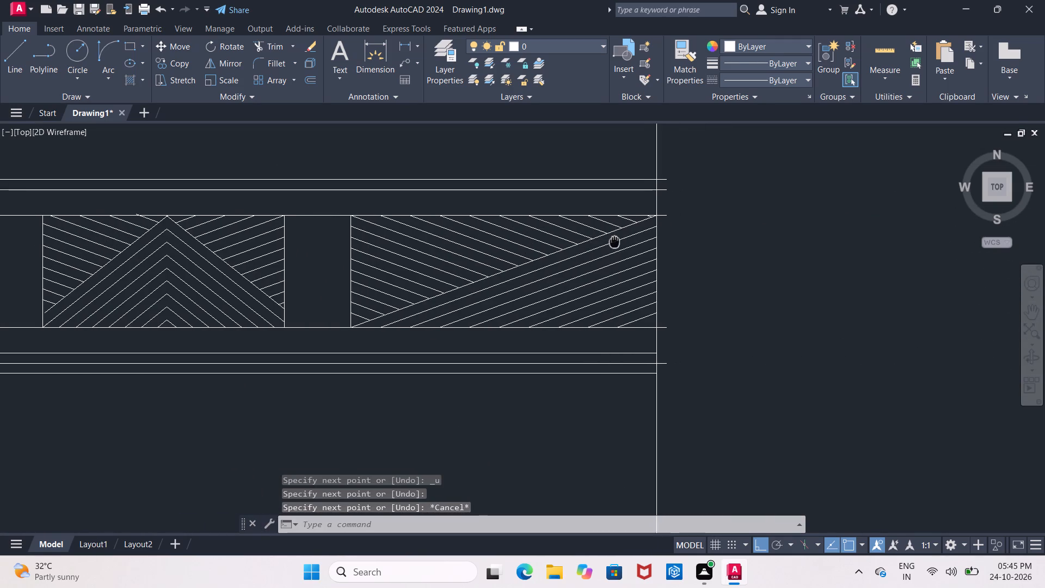
middle_drag(609, 242, 605, 242)
key(o)
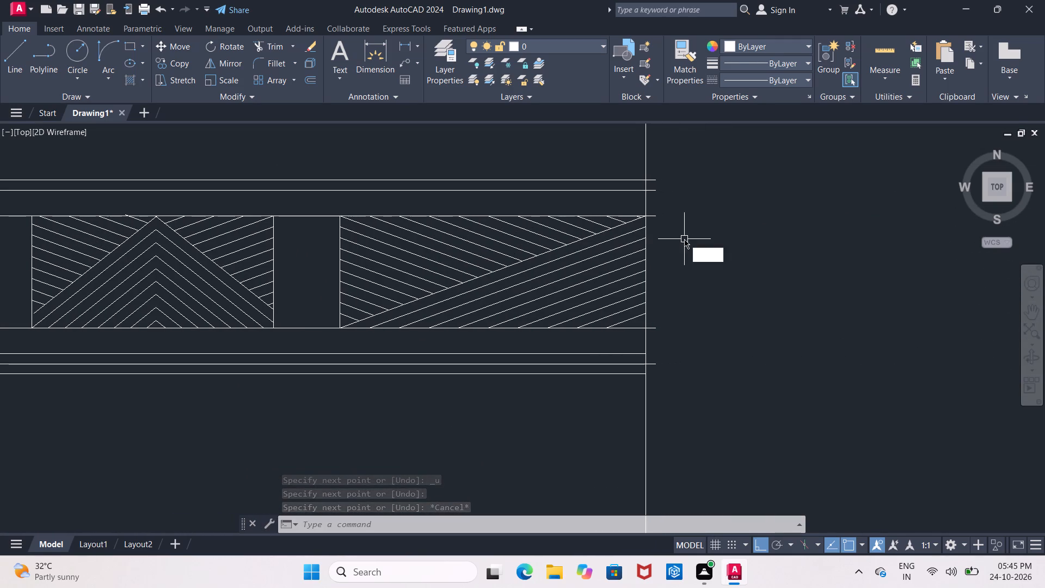
key(Return)
text(2")
key(Return)
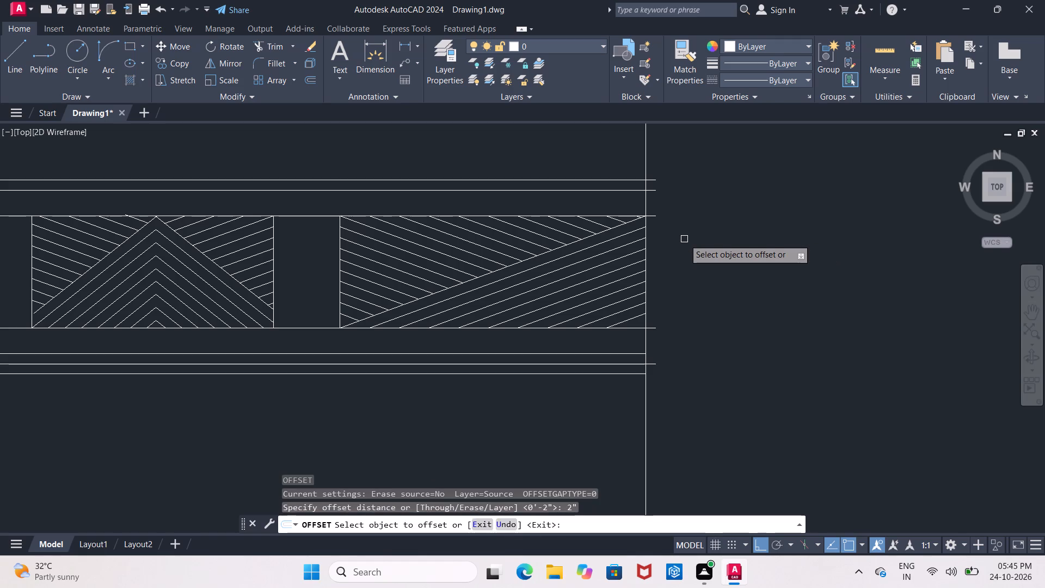
click(644, 202)
click(679, 226)
scroll(704, 293, down, 1)
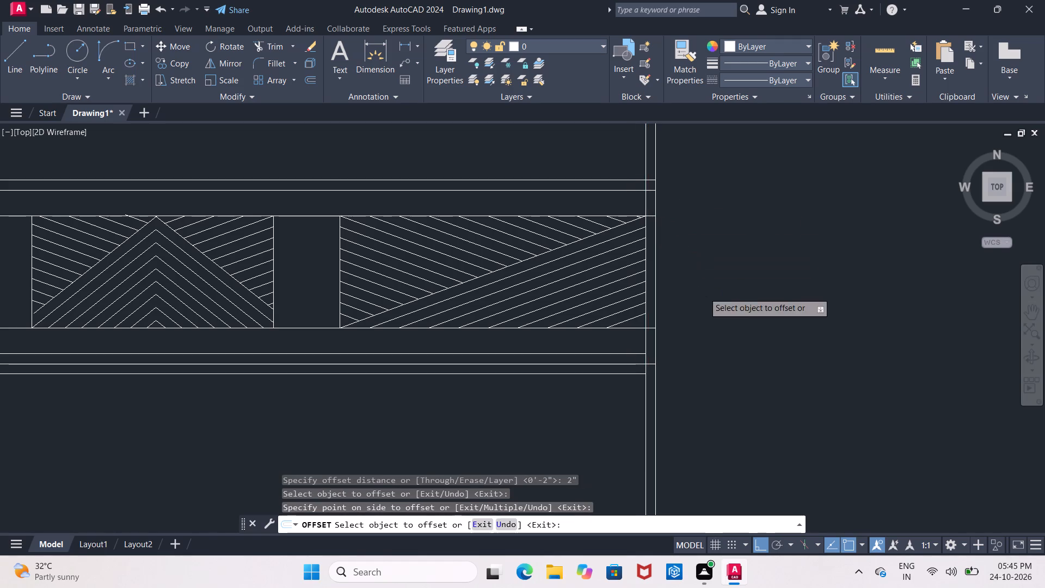
scroll(704, 293, down, 1)
middle_drag(704, 295, 796, 293)
scroll(345, 289, up, 1)
click(415, 205)
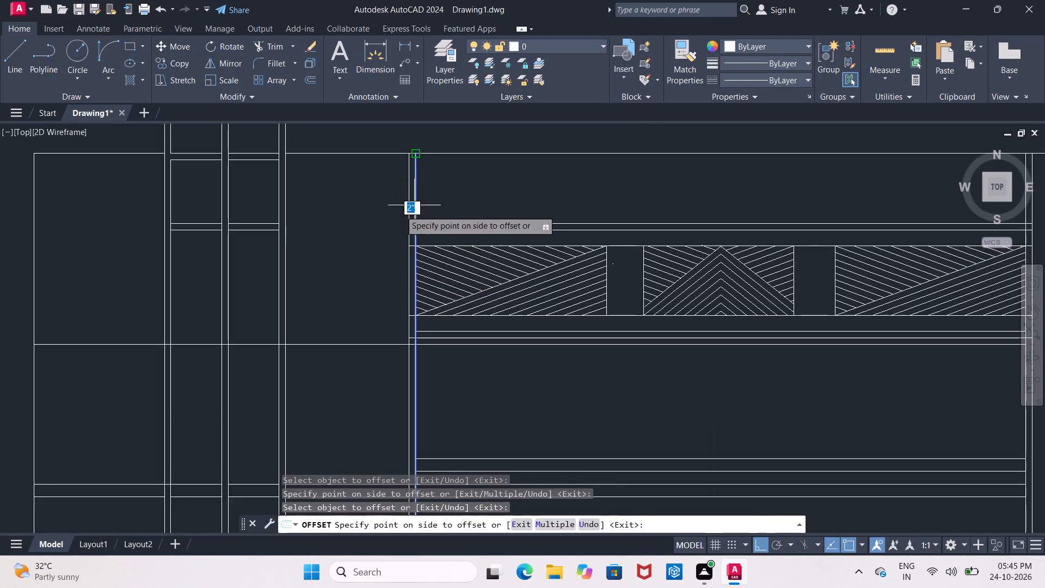
click(376, 223)
middle_drag(337, 240, 338, 264)
middle_drag(340, 241, 338, 284)
scroll(338, 284, down, 2)
middle_drag(338, 284, 322, 284)
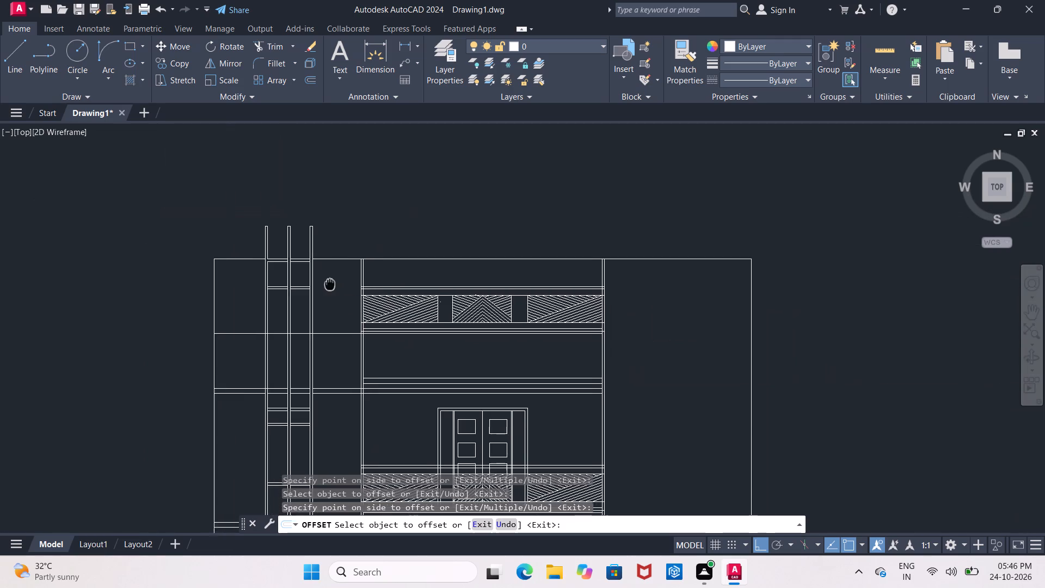
middle_drag(322, 284, 300, 280)
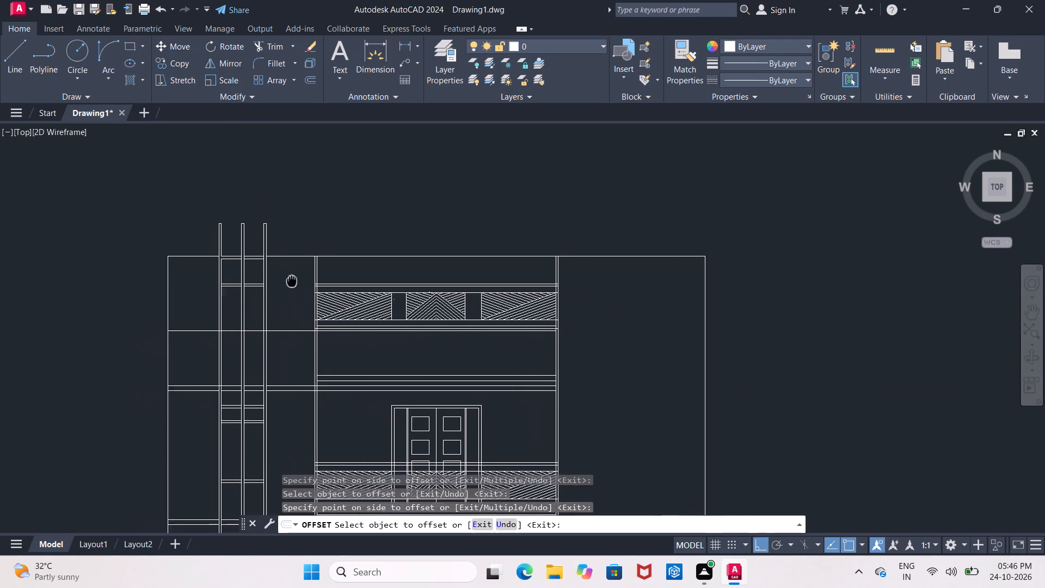
middle_drag(300, 280, 302, 279)
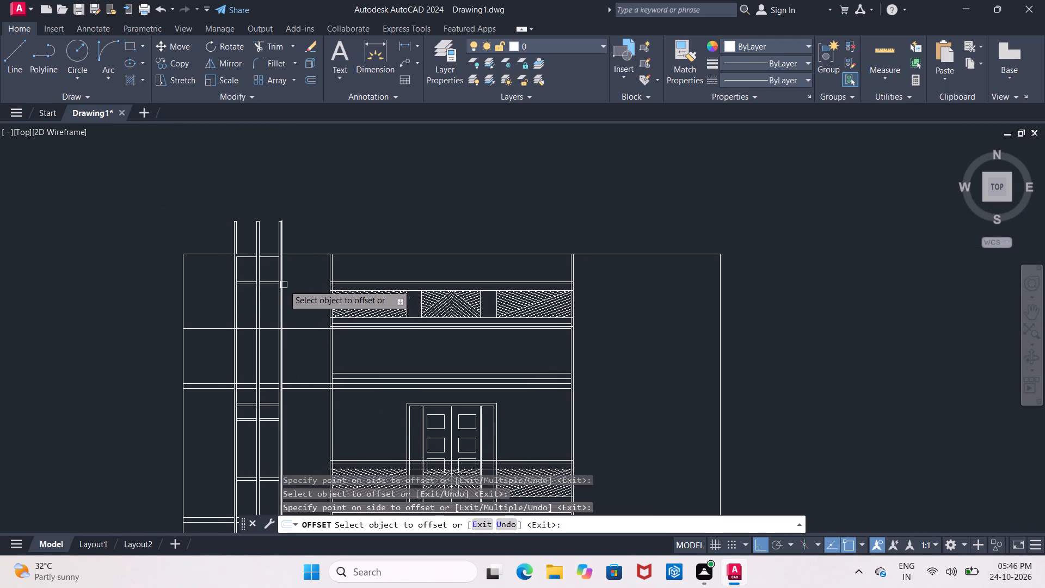
middle_drag(529, 250, 452, 279)
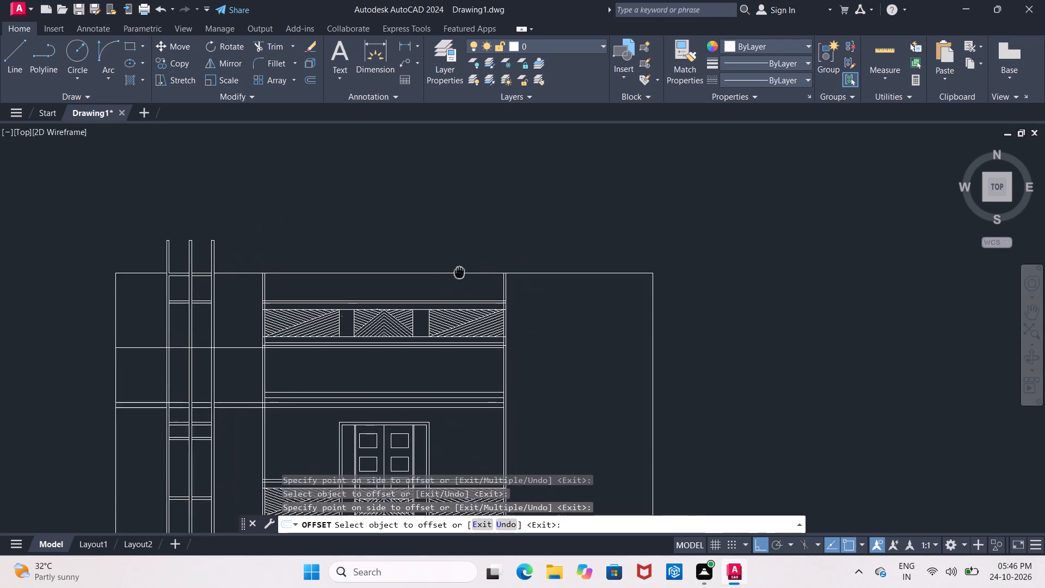
middle_drag(452, 279, 448, 285)
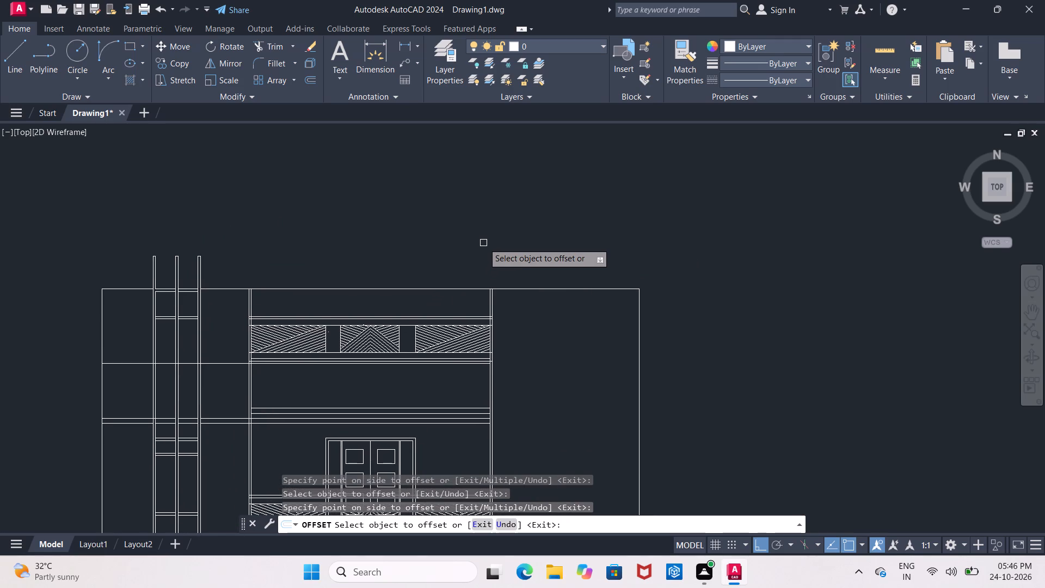
key(Escape)
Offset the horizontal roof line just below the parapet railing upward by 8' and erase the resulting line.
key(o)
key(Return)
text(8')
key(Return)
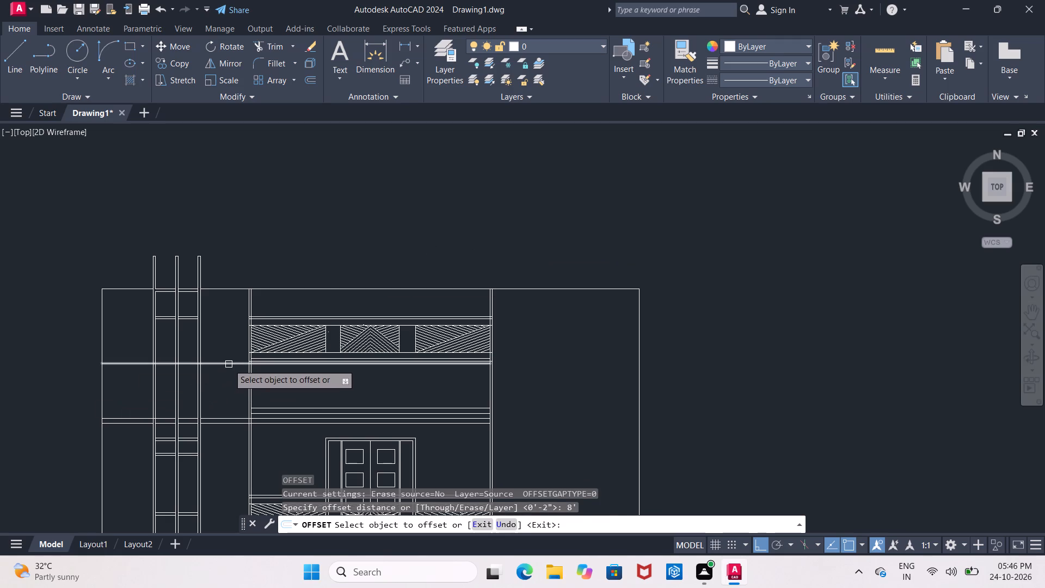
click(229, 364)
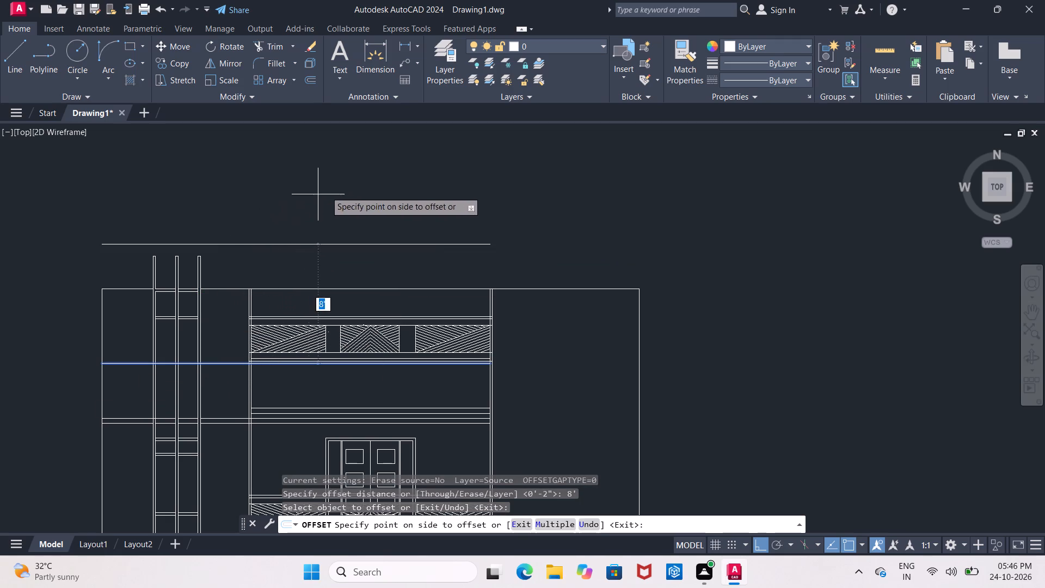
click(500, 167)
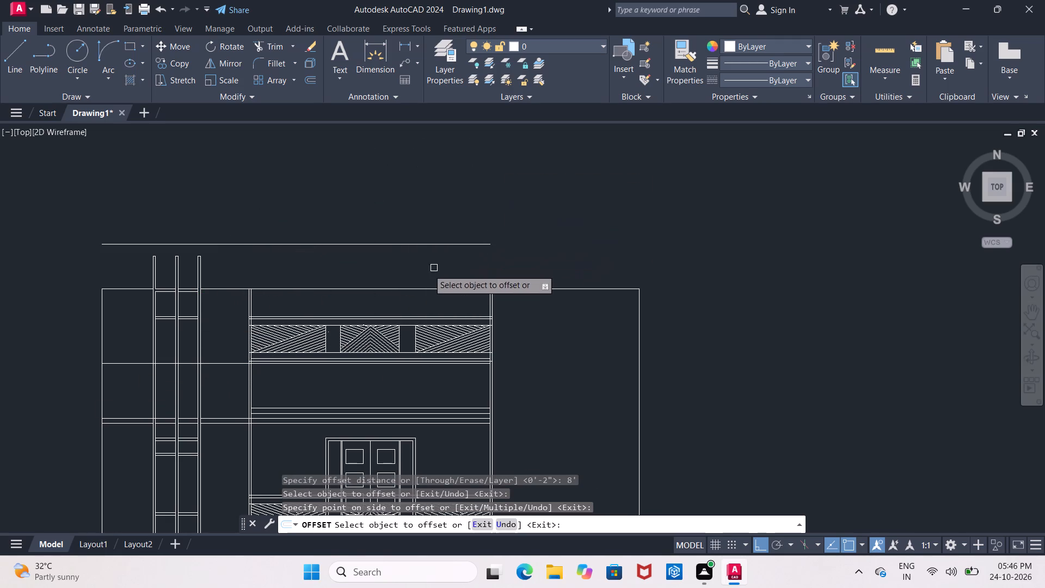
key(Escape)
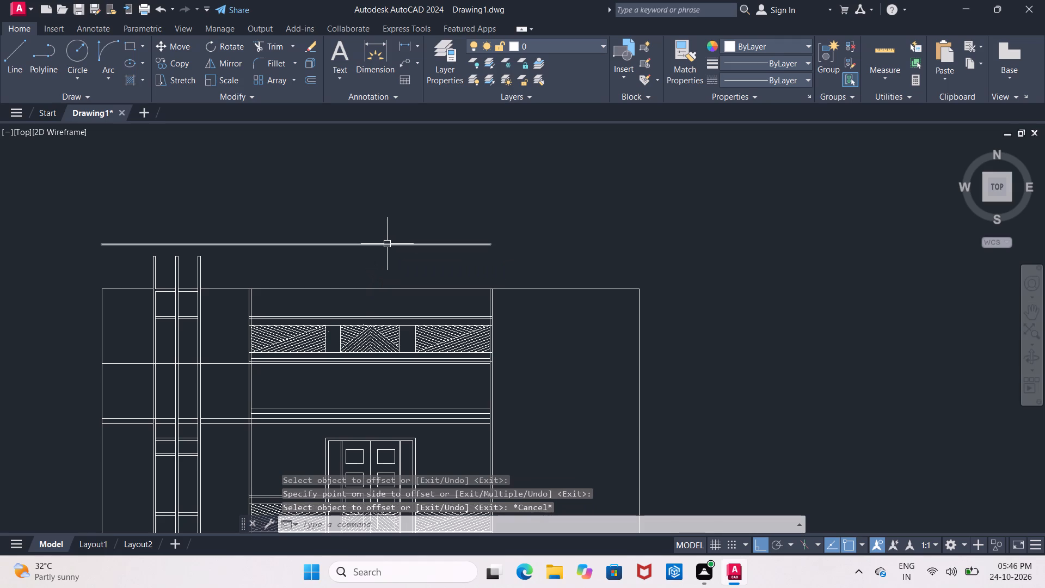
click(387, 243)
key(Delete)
Offset the horizontal roof line just below the parapet railing upward by 10'.
text(O')
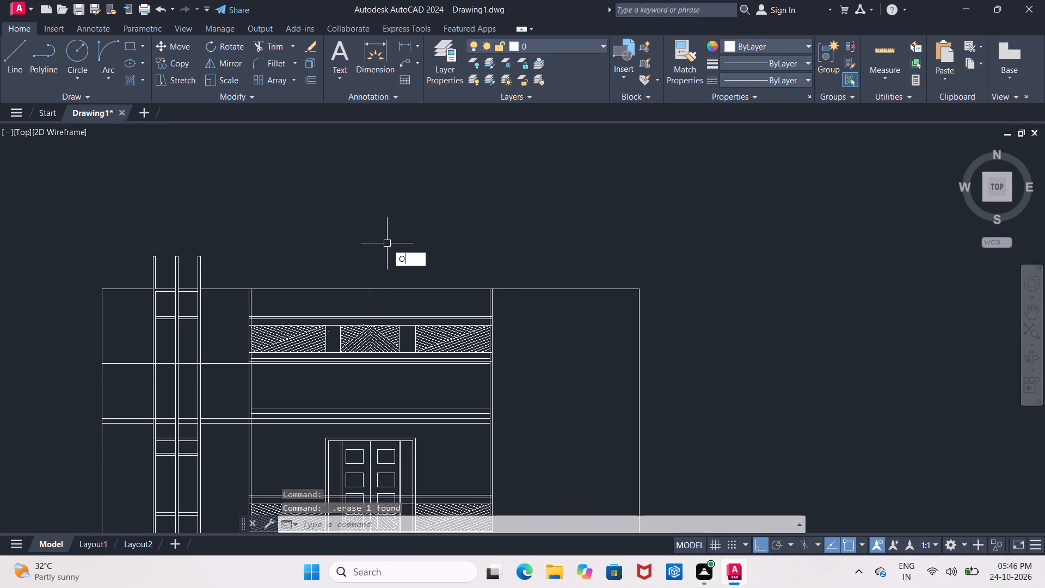
key(BackSpace)
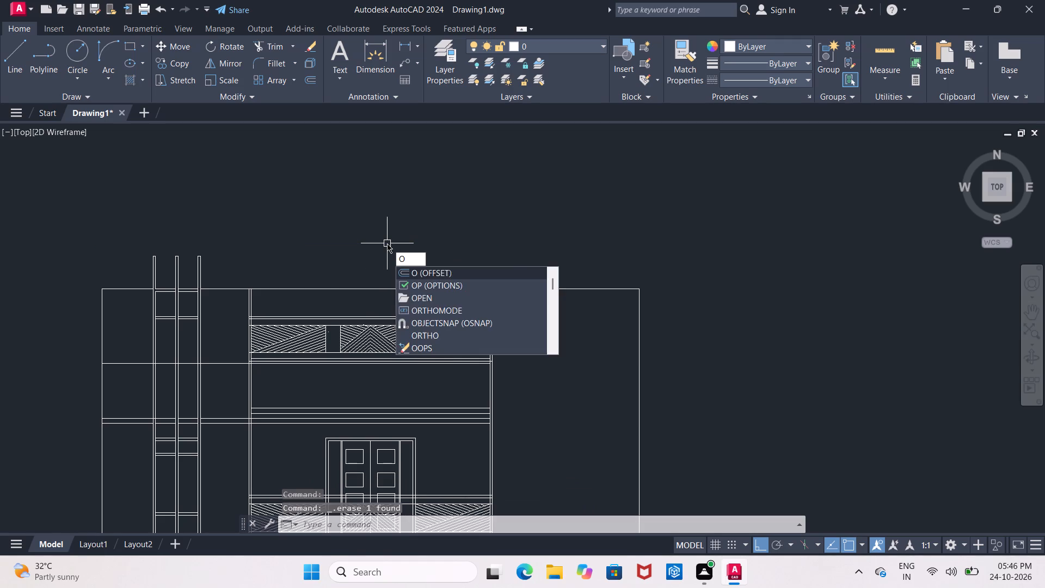
key(Return)
text(10')
key(Return)
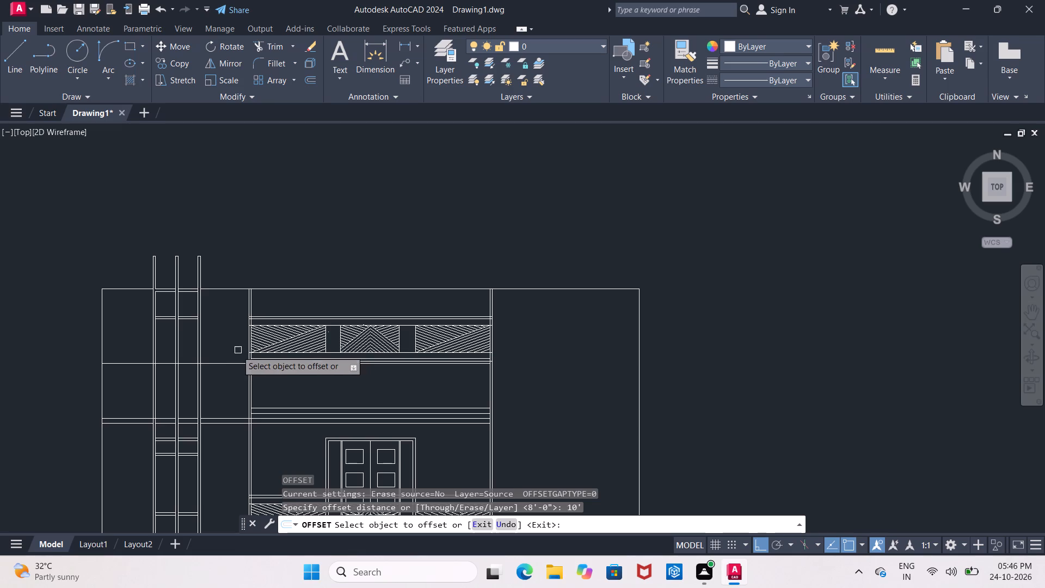
click(224, 363)
click(242, 267)
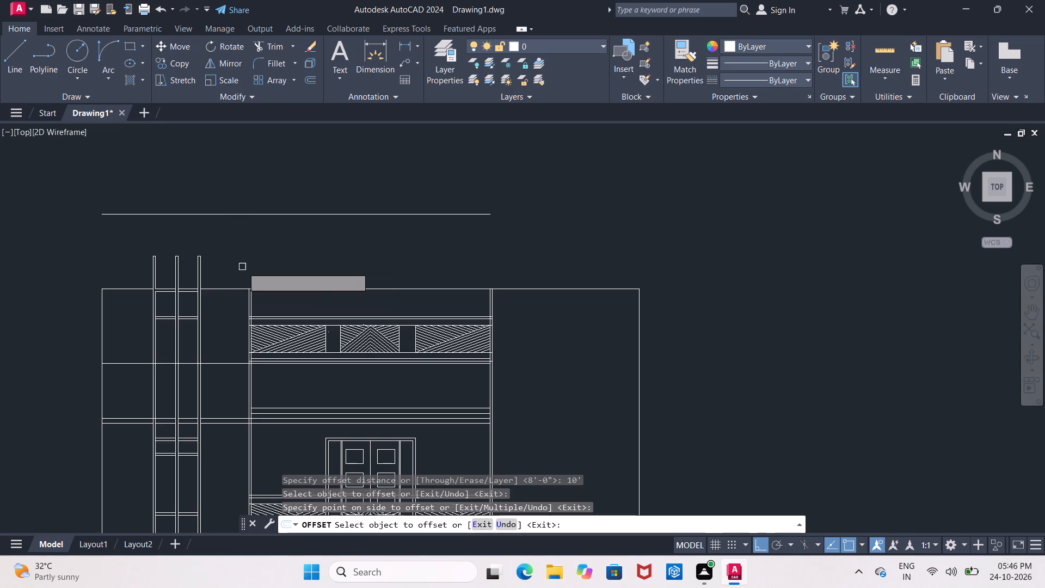
key(Escape)
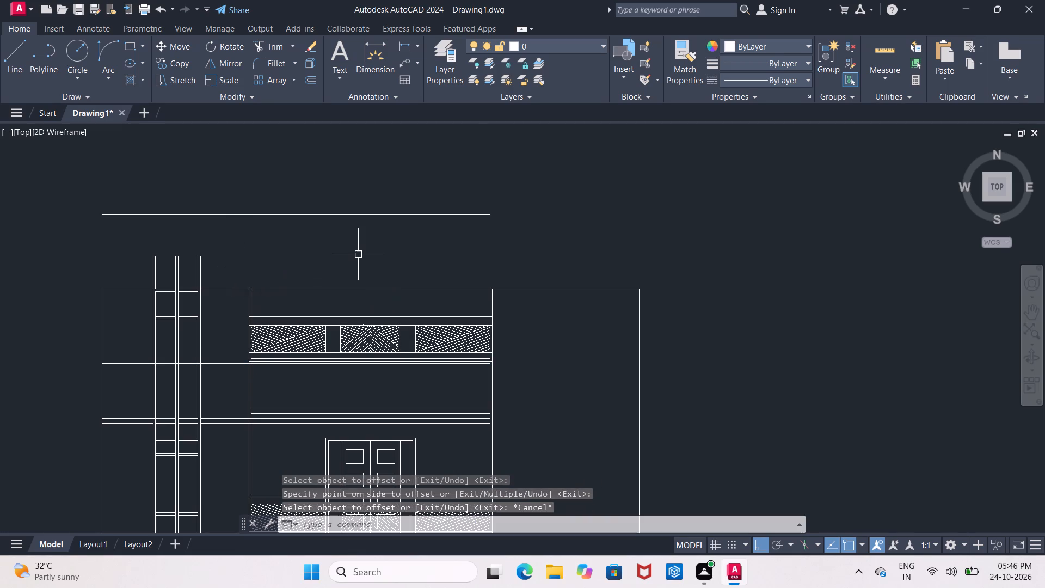
Stretch the right end of the new top horizontal line past the building's right outline.
text(EE)
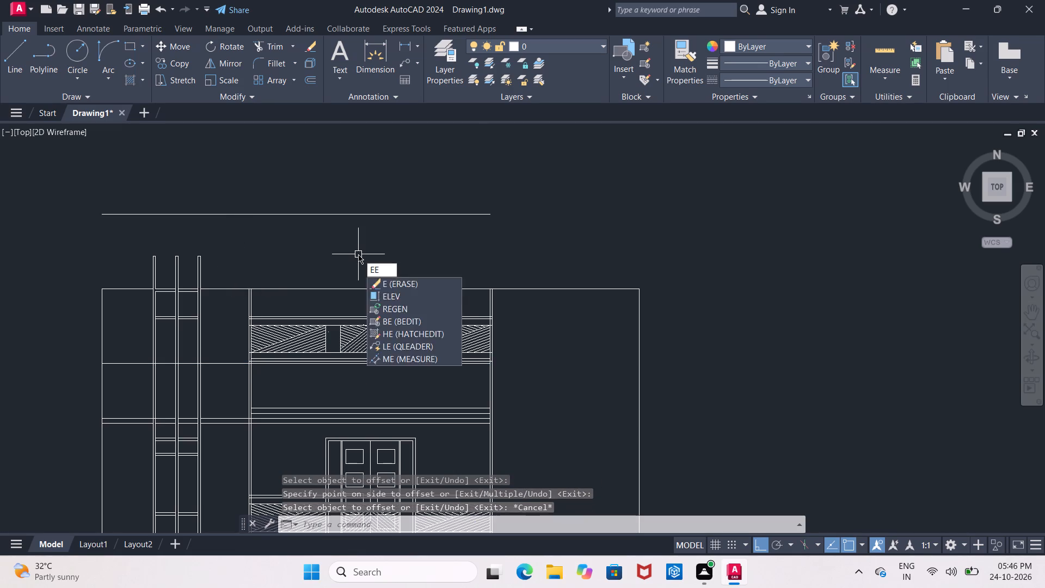
key(Escape)
click(376, 212)
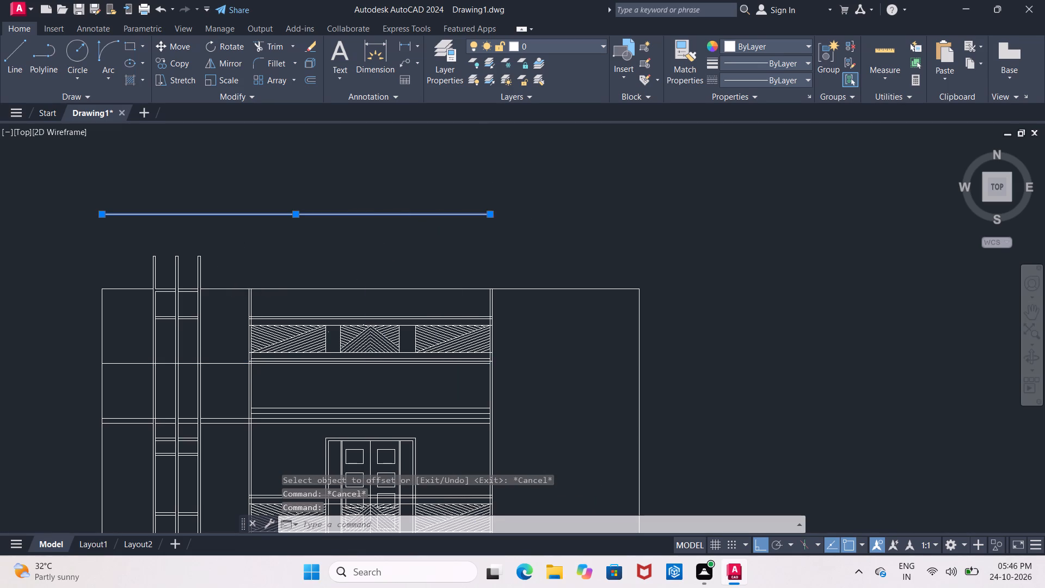
click(490, 215)
click(683, 204)
key(Escape)
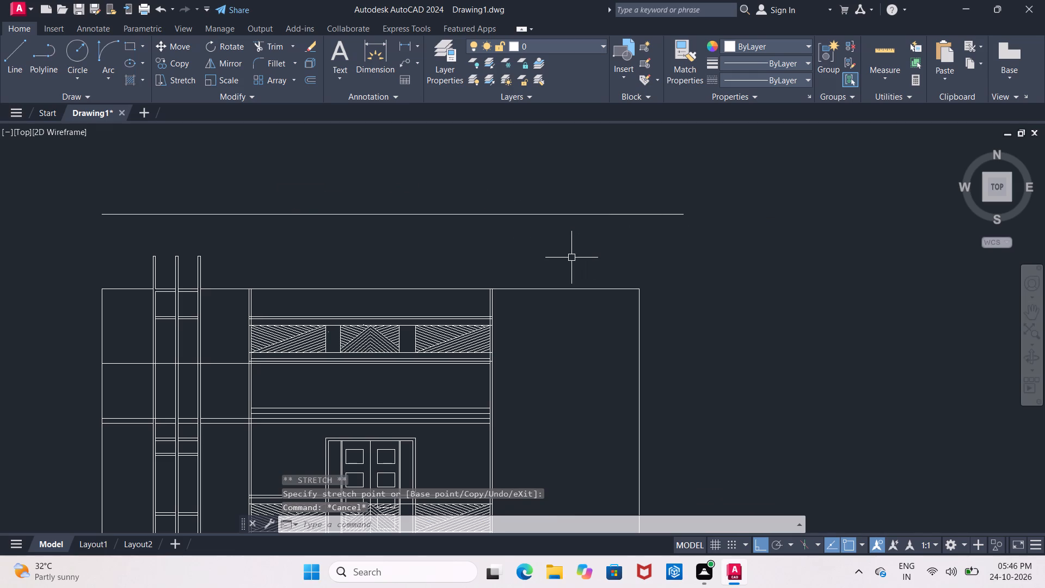
Trim the outer offset vertical at the railings' right end between the balcony and parapet railings and above the parapet rail.
middle_drag(522, 269, 498, 210)
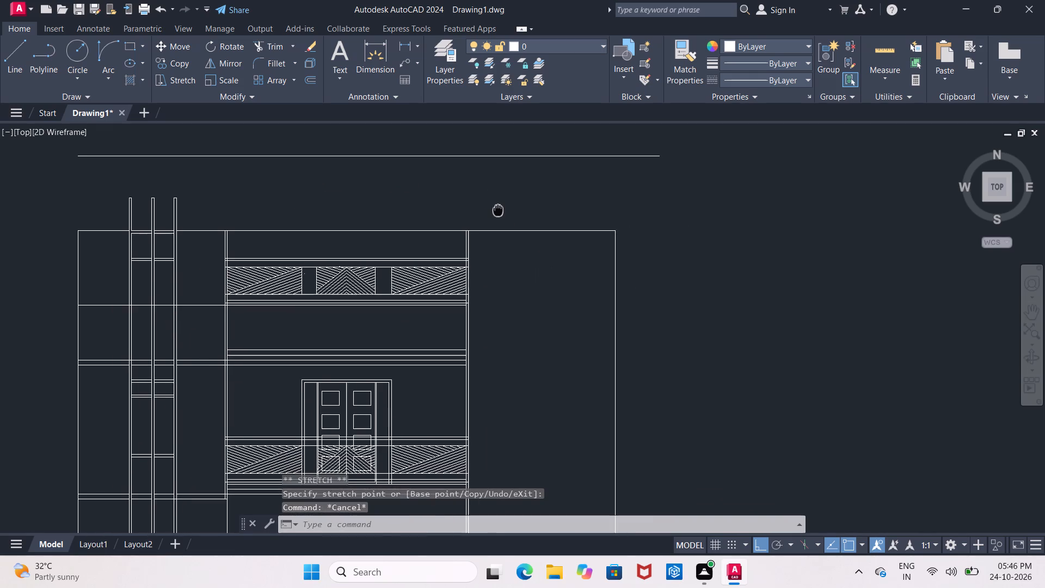
middle_drag(498, 210, 497, 206)
scroll(470, 279, up, 1)
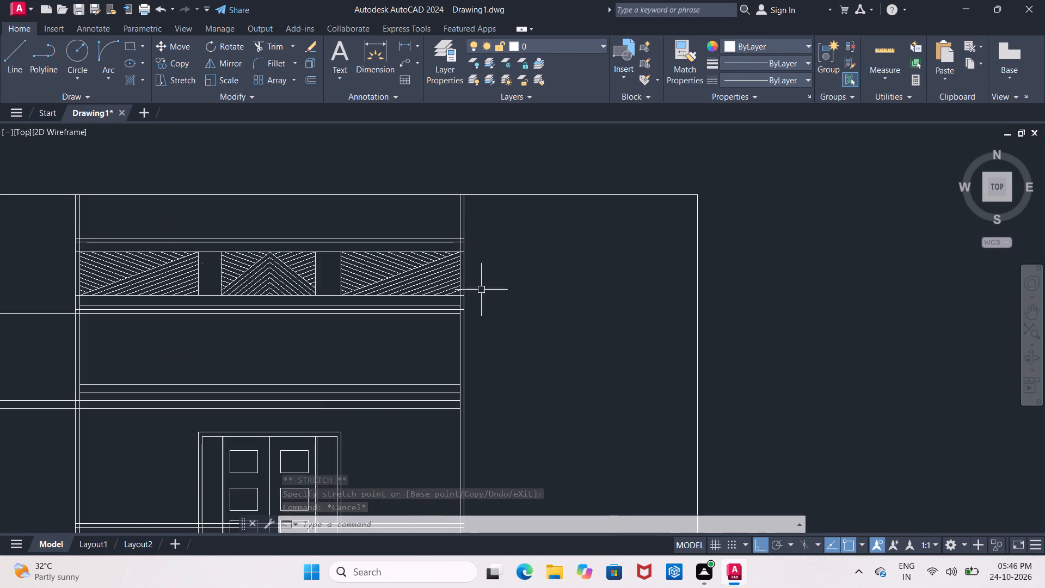
text(TR)
key(space)
key(space)
scroll(491, 293, down, 3)
middle_drag(491, 293, 489, 247)
scroll(490, 347, up, 3)
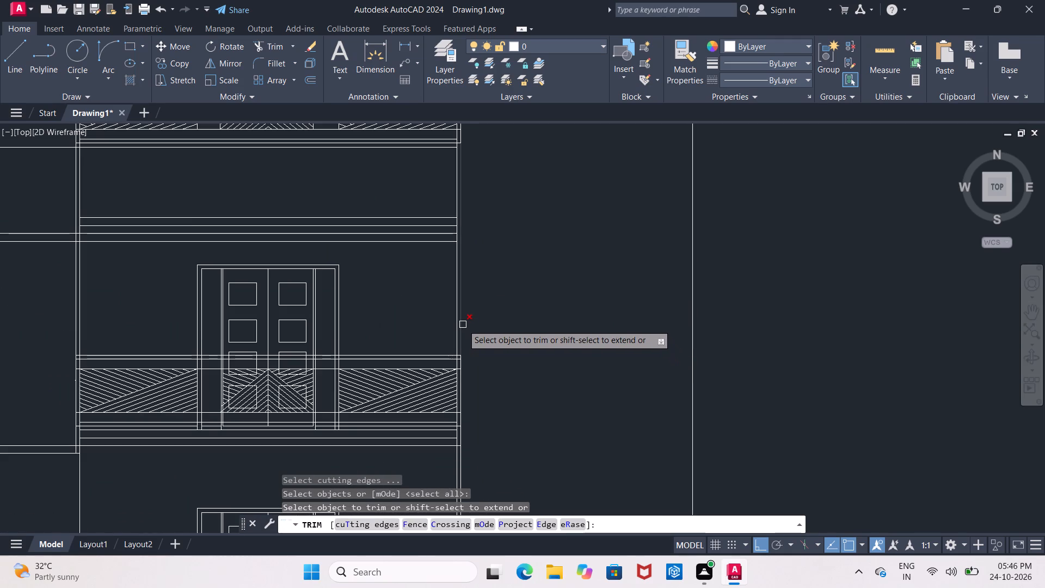
click(463, 324)
middle_drag(510, 259, 503, 534)
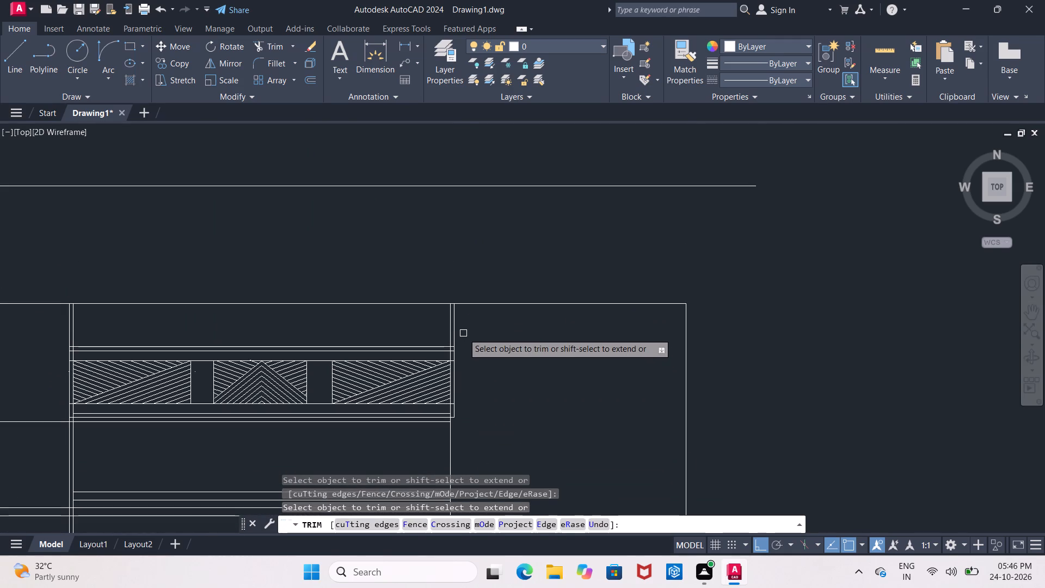
click(457, 327)
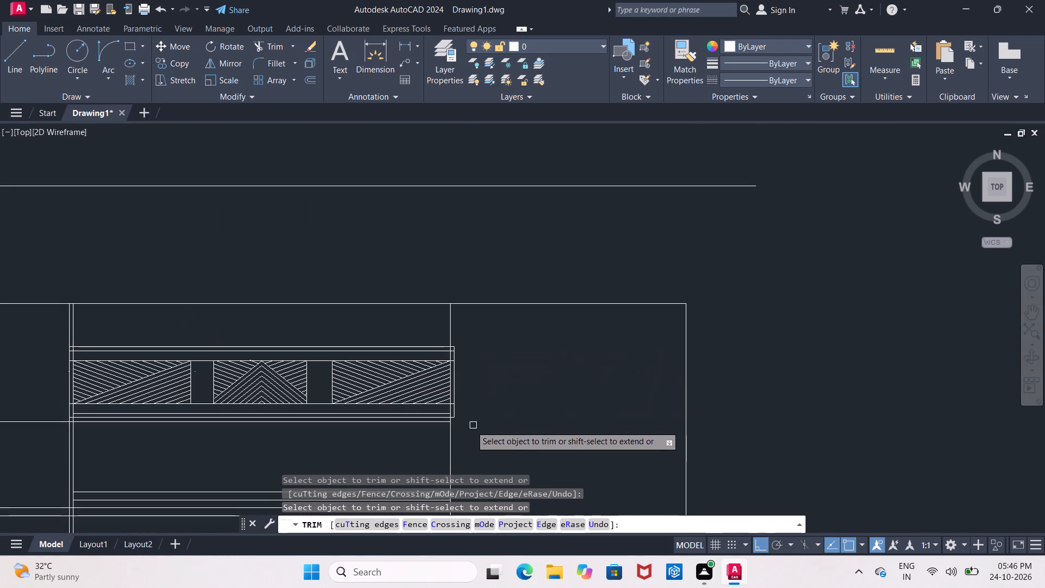
middle_drag(464, 428, 480, 222)
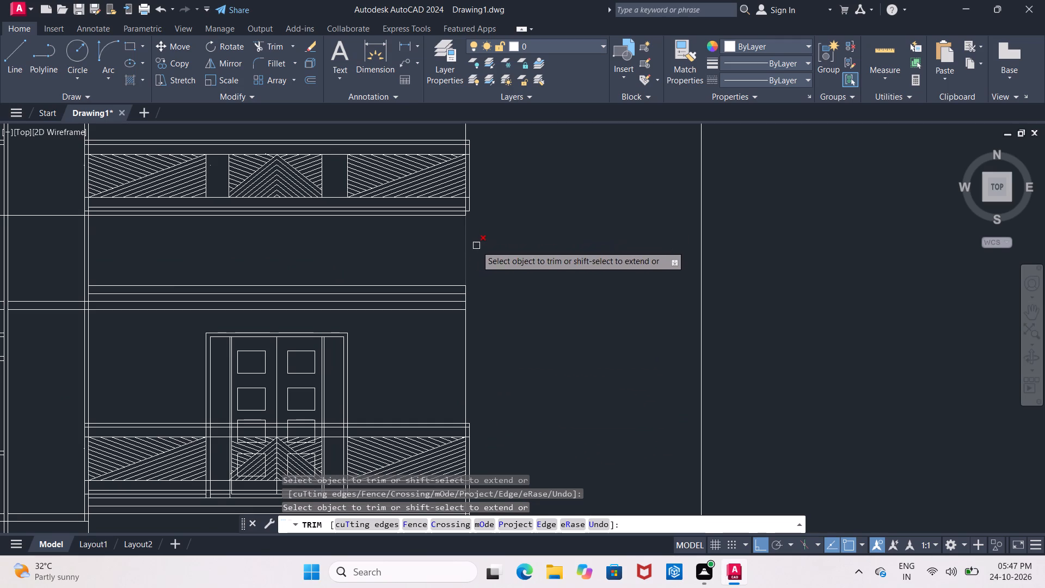
middle_drag(489, 243, 489, 303)
scroll(489, 303, down, 1)
middle_drag(489, 304, 480, 373)
scroll(480, 367, down, 1)
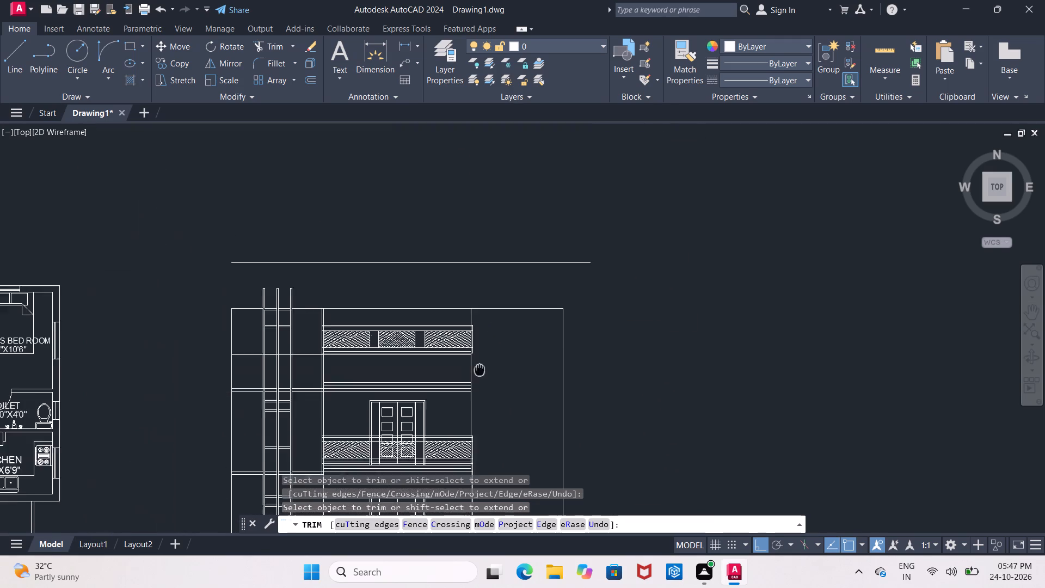
Extend the railing-end vertical and the building's right outline up to the top horizontal line, and trim that line's overhang past the outline.
middle_drag(480, 373, 481, 407)
scroll(481, 407, up, 2)
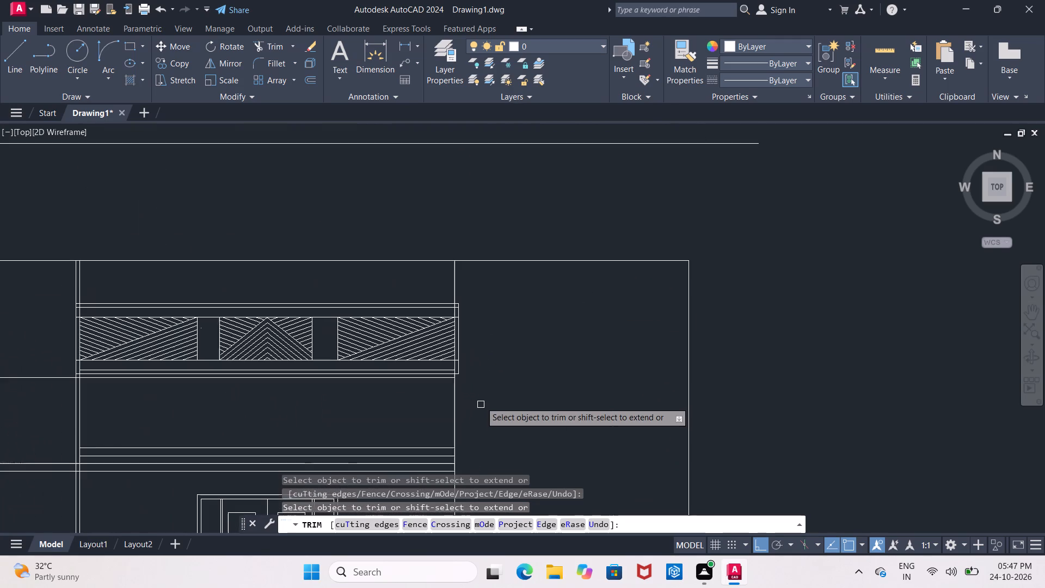
shift+click(456, 269)
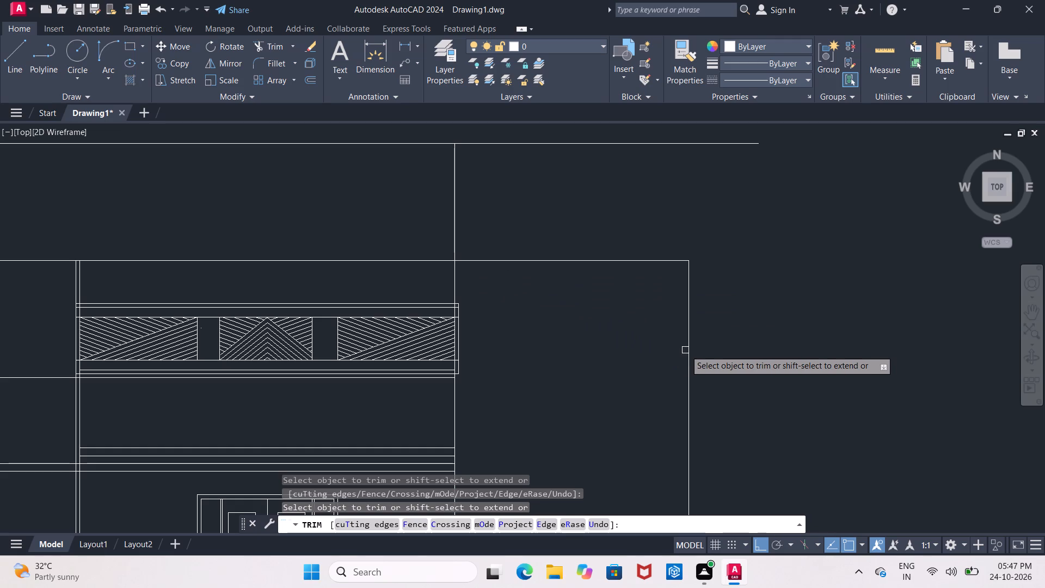
shift+click(690, 346)
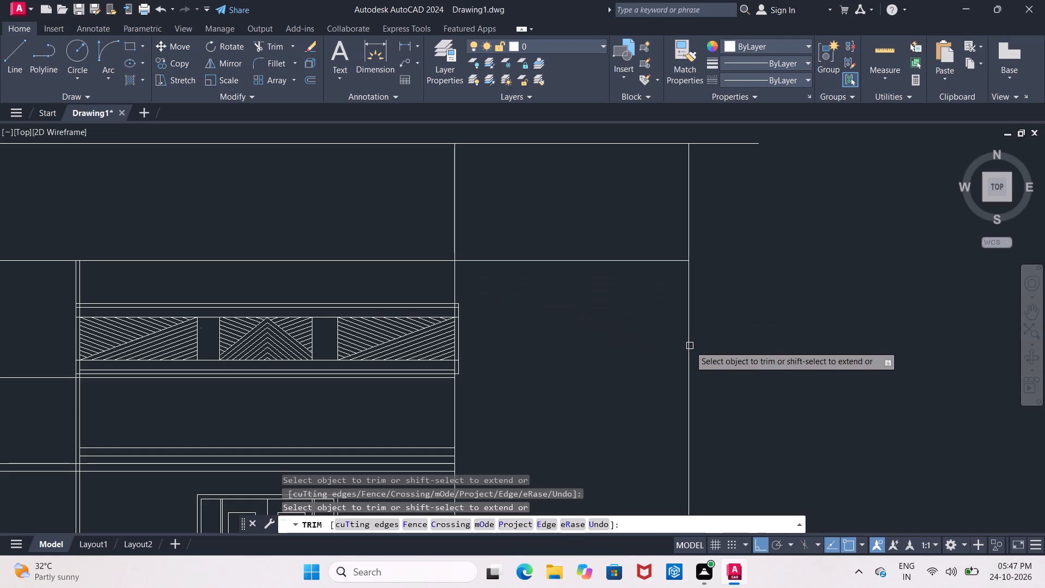
middle_drag(718, 287, 672, 334)
click(681, 189)
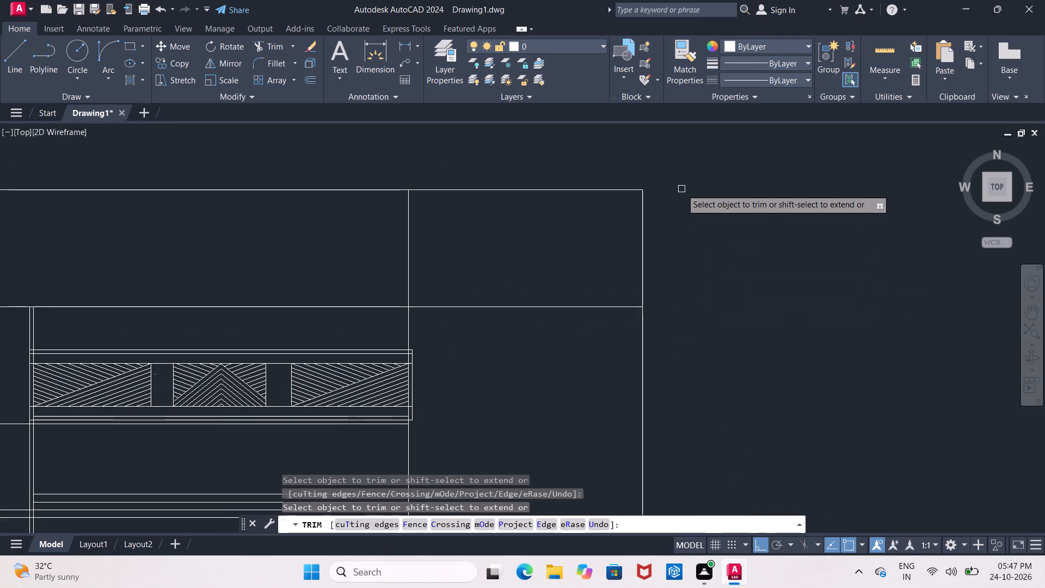
scroll(683, 212, down, 3)
scroll(477, 265, up, 2)
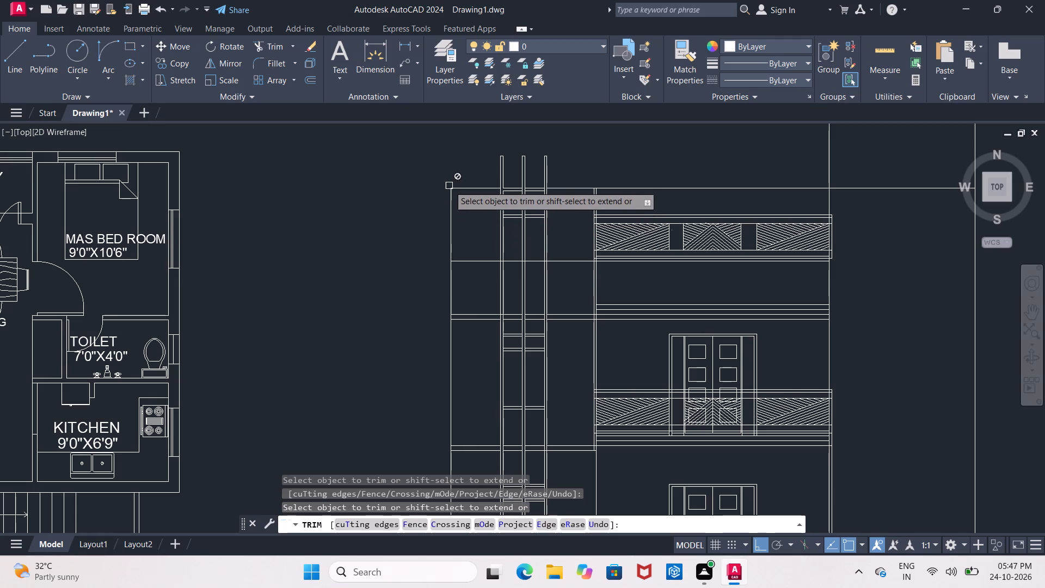
scroll(451, 213, down, 1)
middle_drag(451, 218, 444, 269)
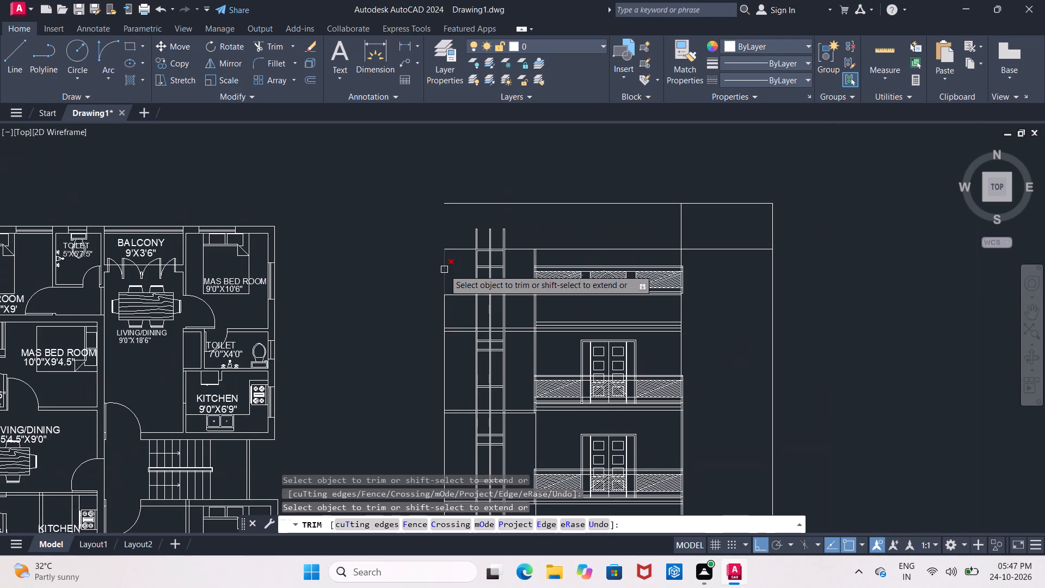
key(Escape)
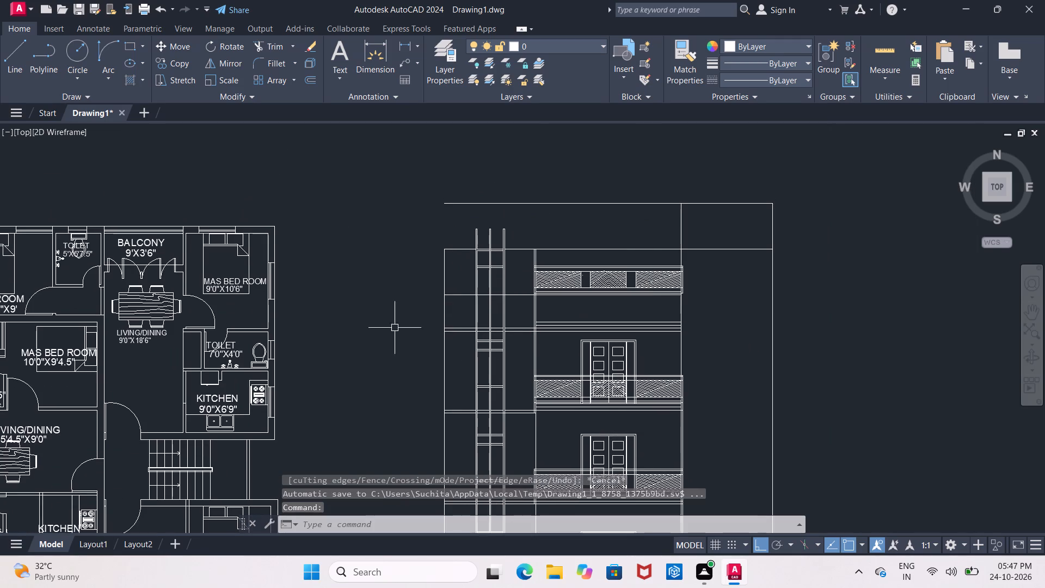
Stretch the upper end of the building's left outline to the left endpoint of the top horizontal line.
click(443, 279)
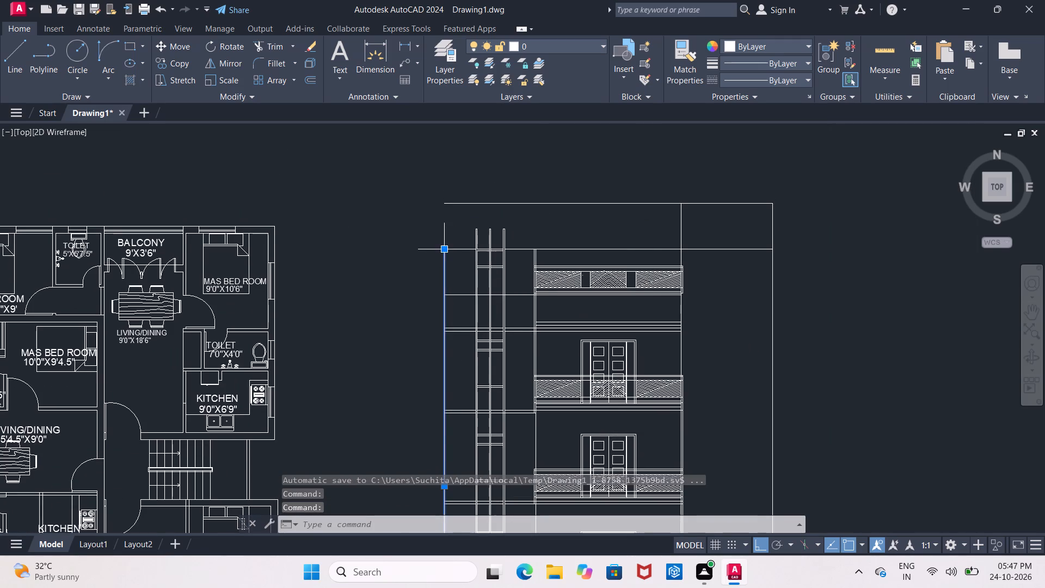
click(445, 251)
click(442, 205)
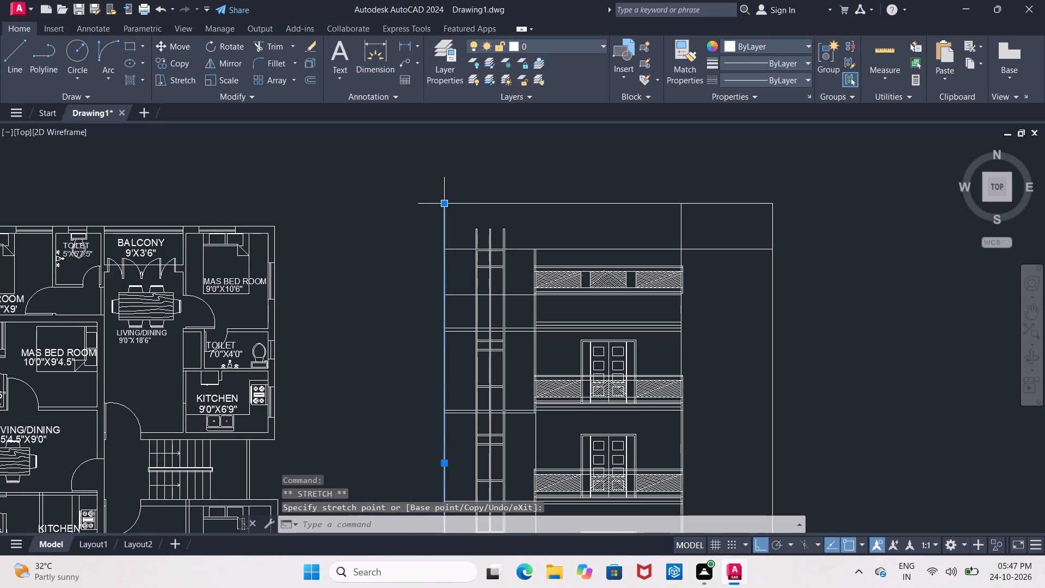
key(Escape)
Stretch the upper ends of the railing-end vertical and the right outline 4' above the top horizontal line.
middle_drag(613, 241, 540, 250)
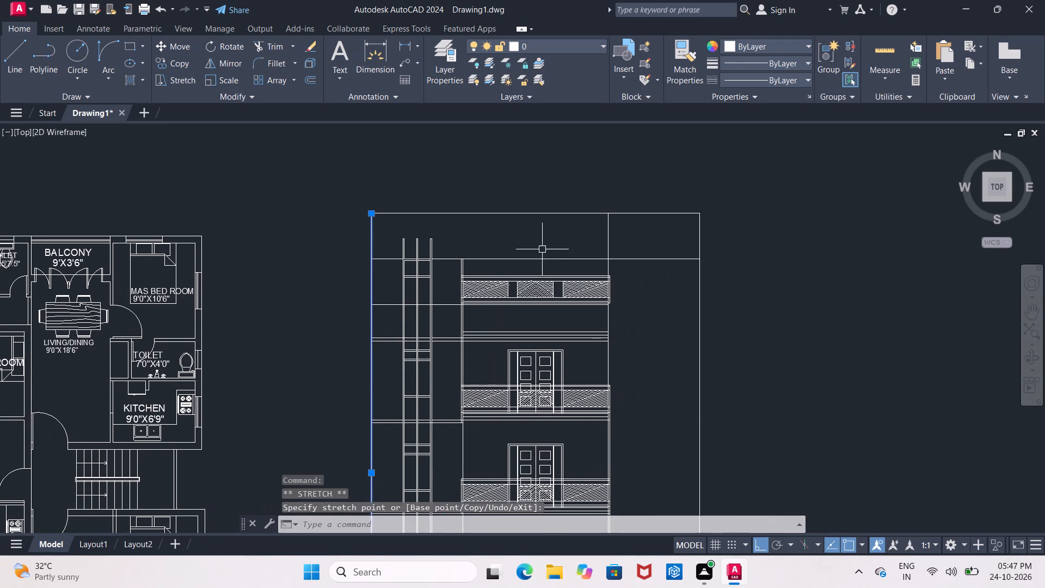
scroll(567, 237, up, 2)
middle_drag(567, 237, 432, 222)
scroll(432, 222, down, 2)
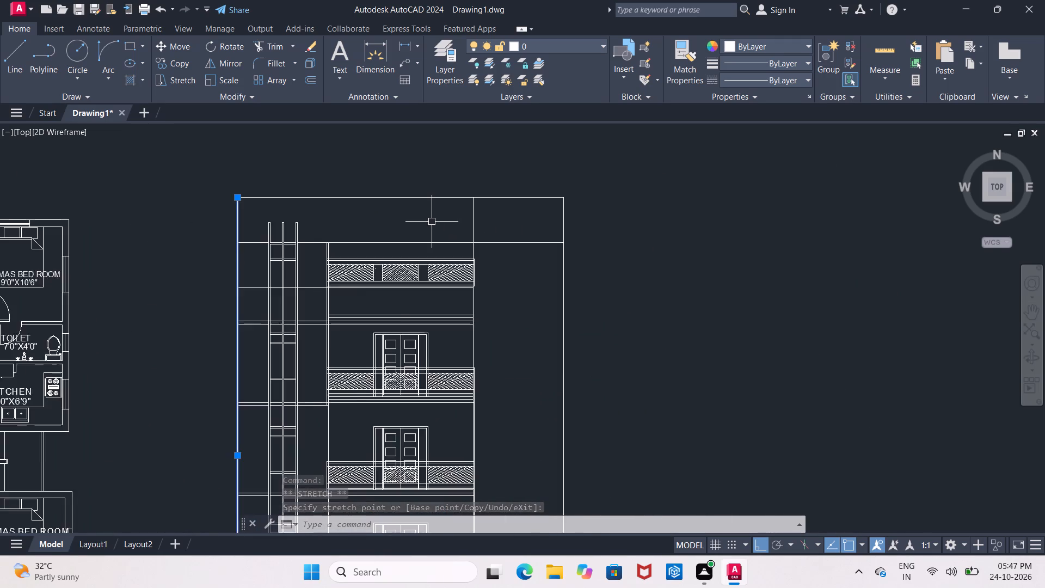
scroll(432, 222, down, 1)
middle_drag(378, 219, 262, 219)
scroll(348, 219, up, 3)
middle_drag(348, 219, 481, 352)
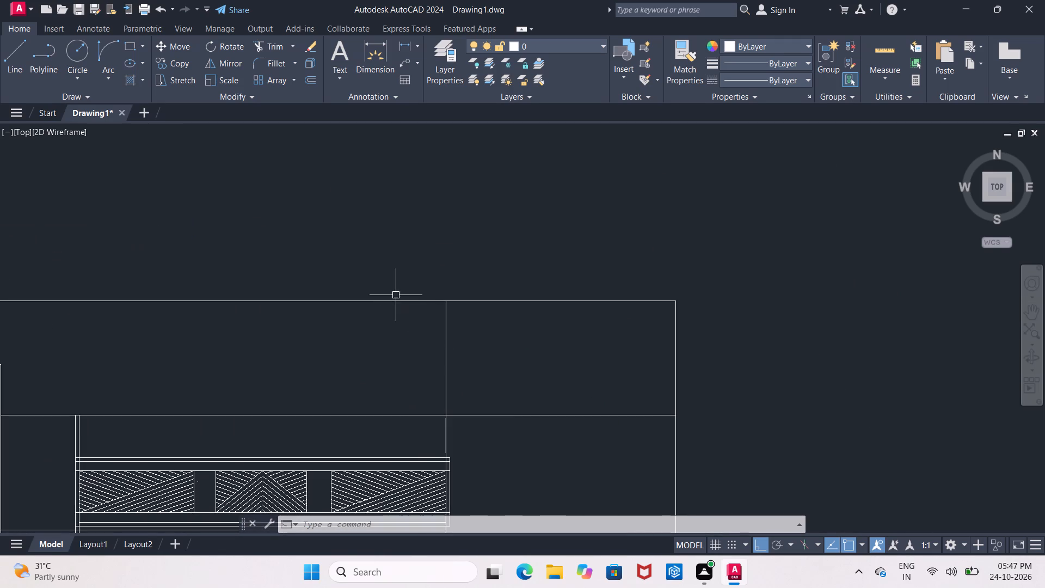
click(446, 354)
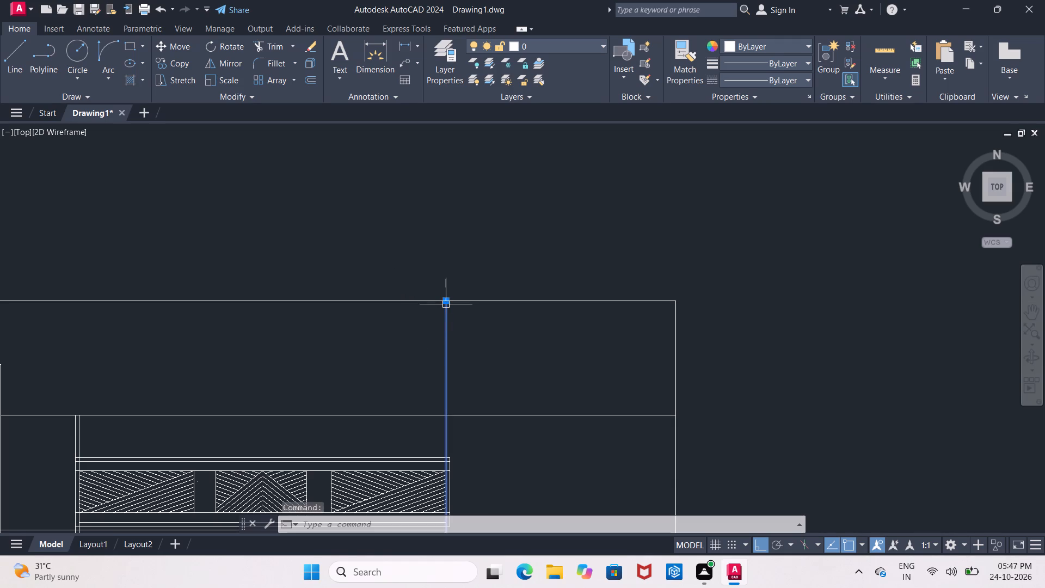
click(446, 301)
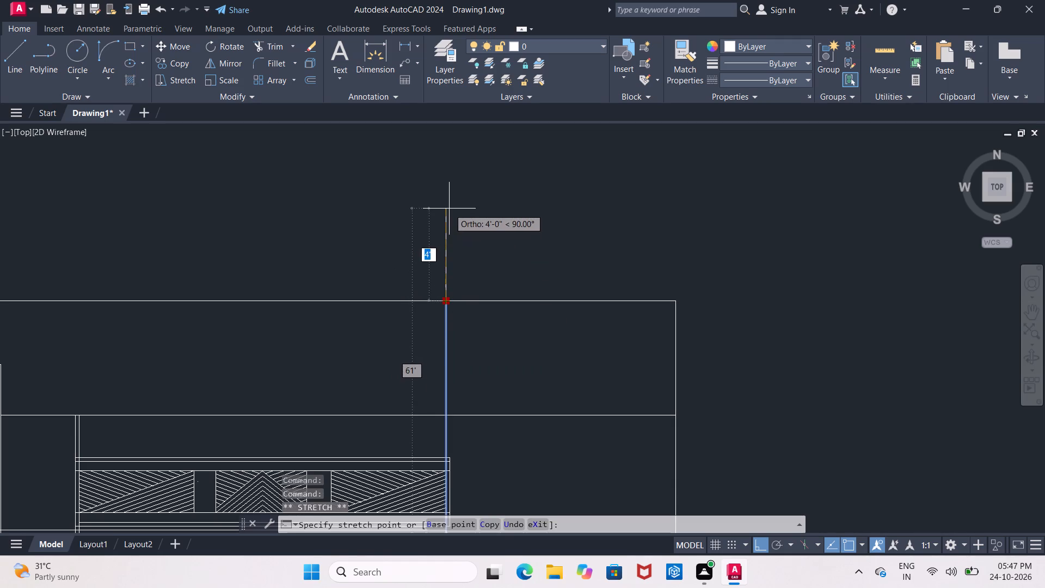
click(449, 209)
click(676, 374)
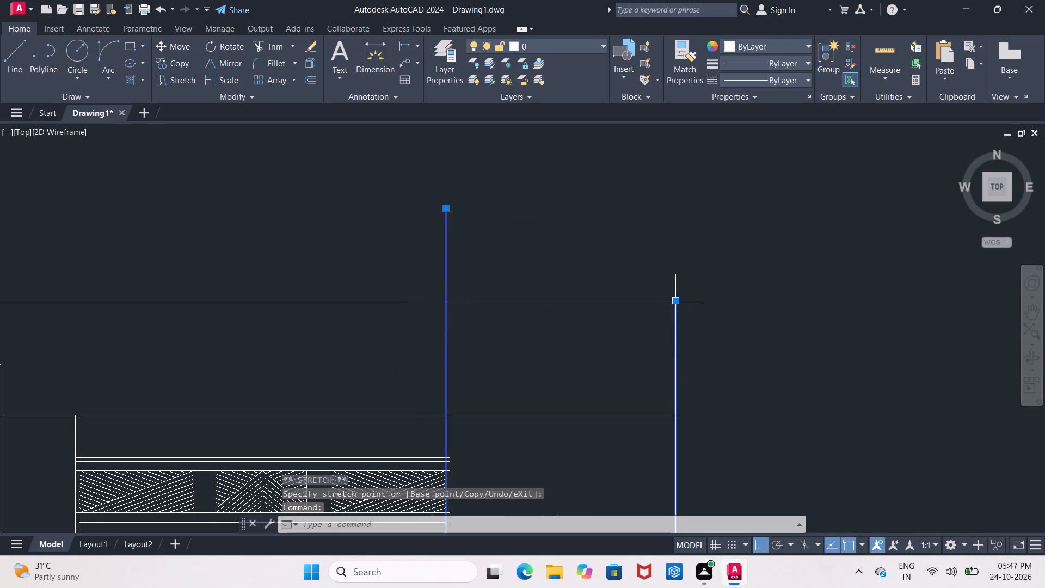
click(673, 298)
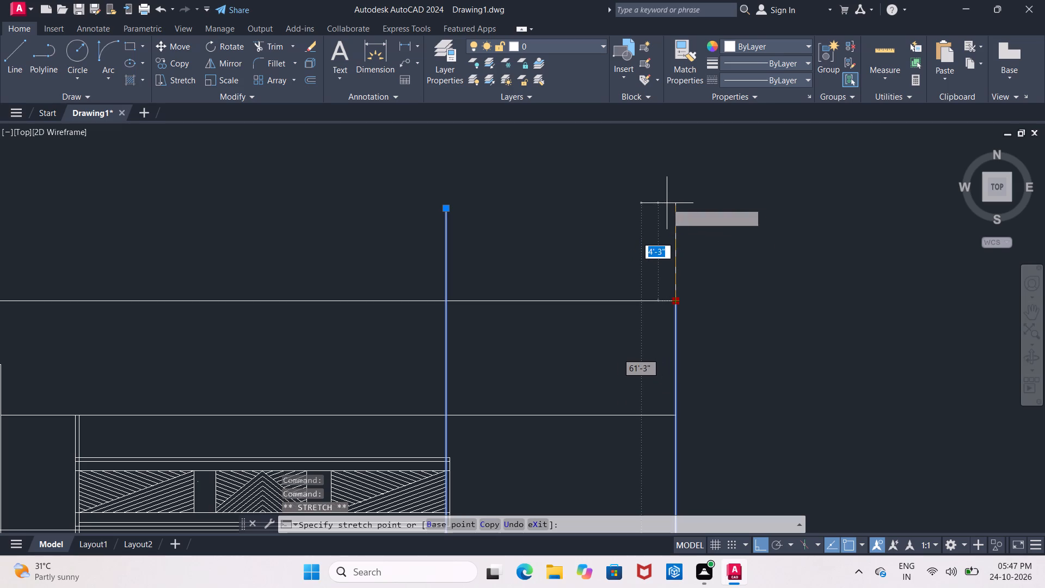
text(4')
key(Return)
key(Escape)
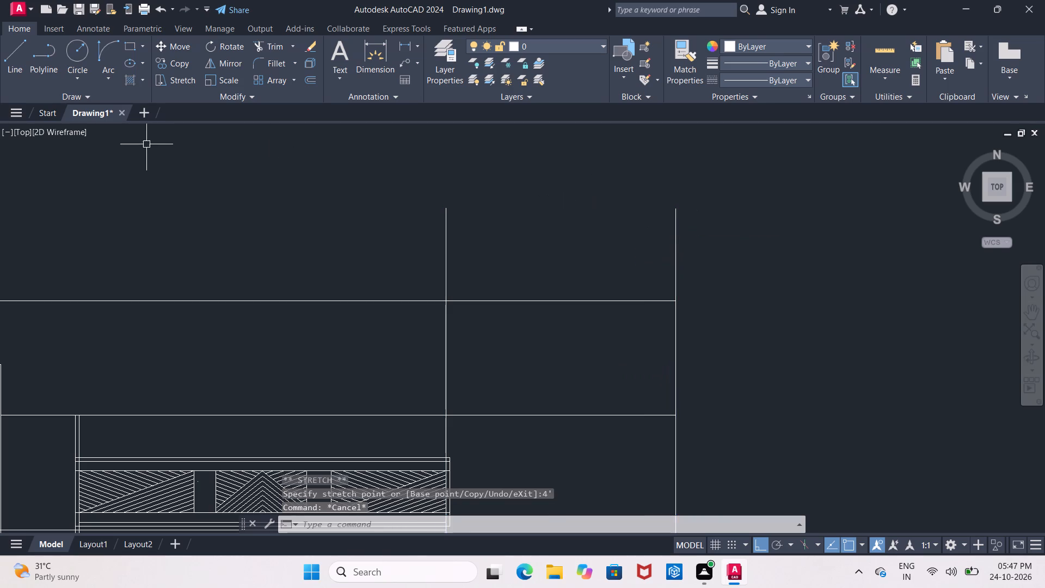
Draw a horizontal line joining the upper ends of the railing-end vertical and the right outline.
scroll(152, 156, down, 2)
middle_drag(163, 181, 220, 235)
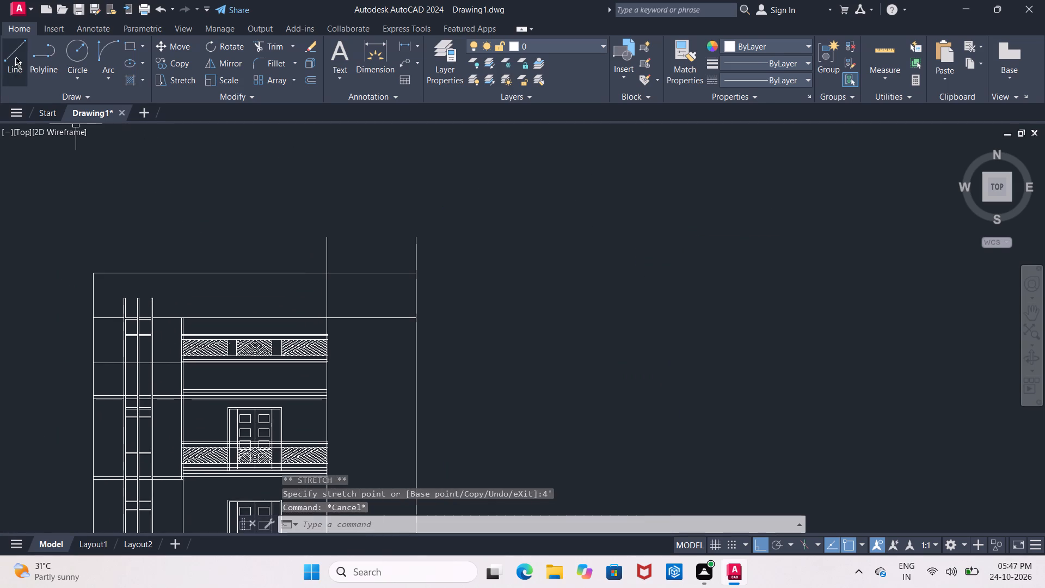
click(16, 57)
click(326, 237)
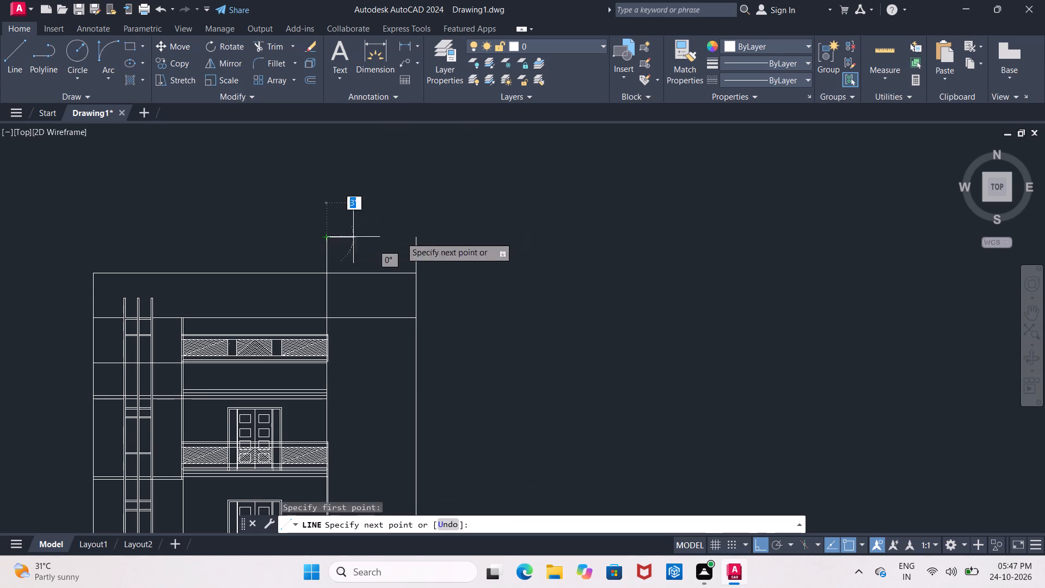
click(416, 238)
key(Escape)
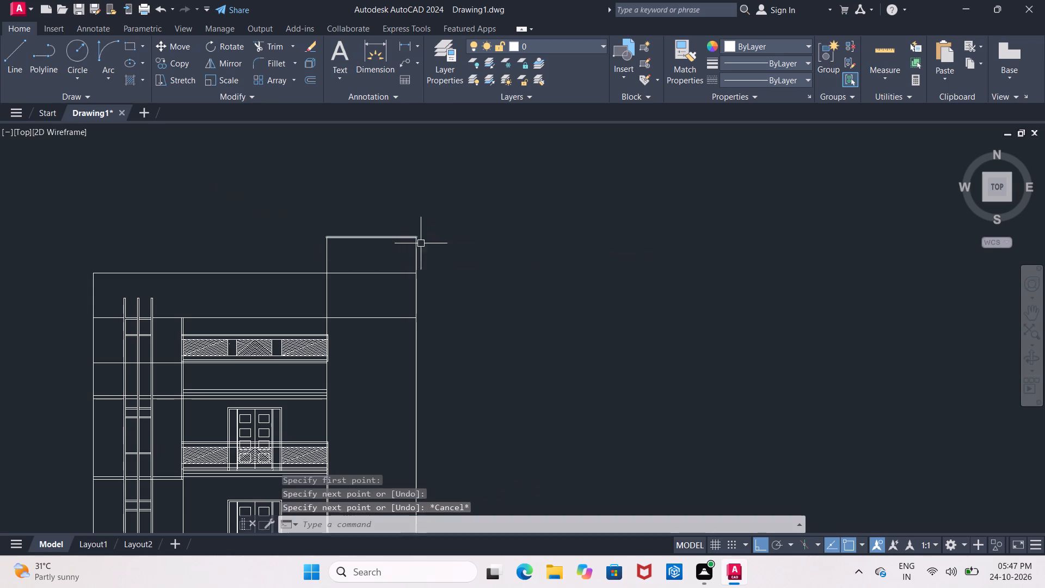
Erase the full-width horizontal line running just below the new closing line.
click(345, 275)
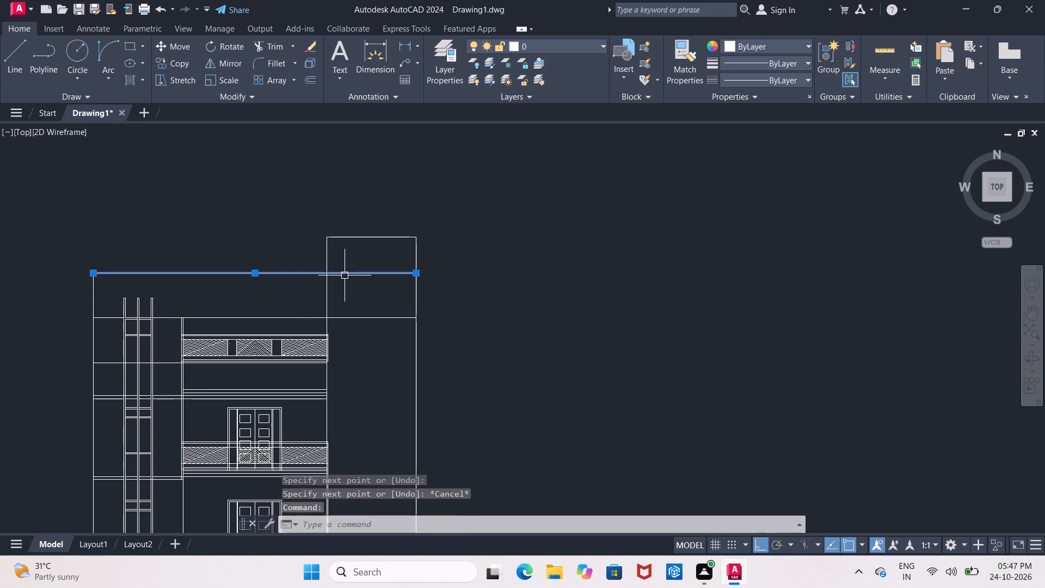
key(Delete)
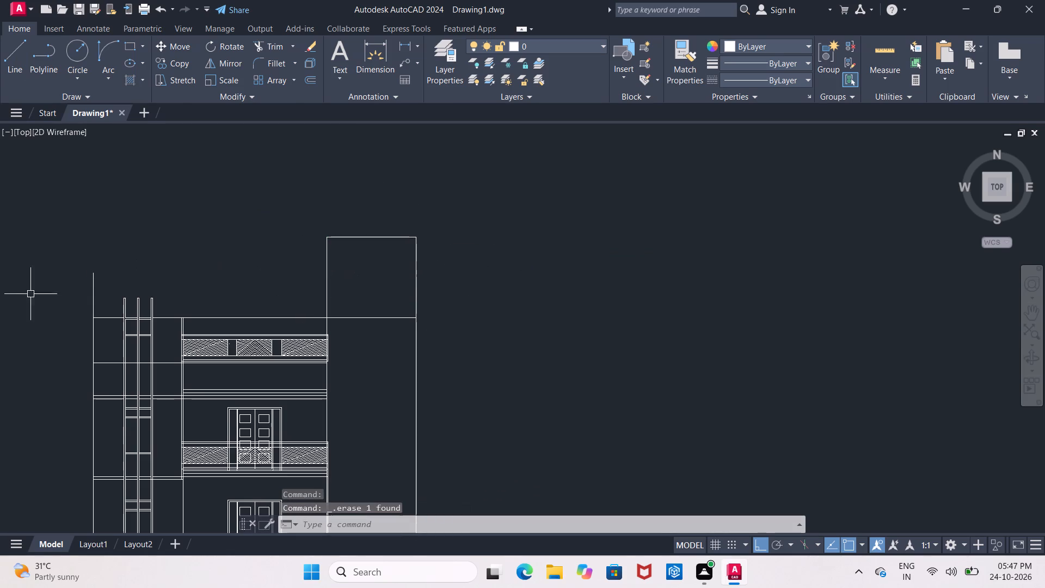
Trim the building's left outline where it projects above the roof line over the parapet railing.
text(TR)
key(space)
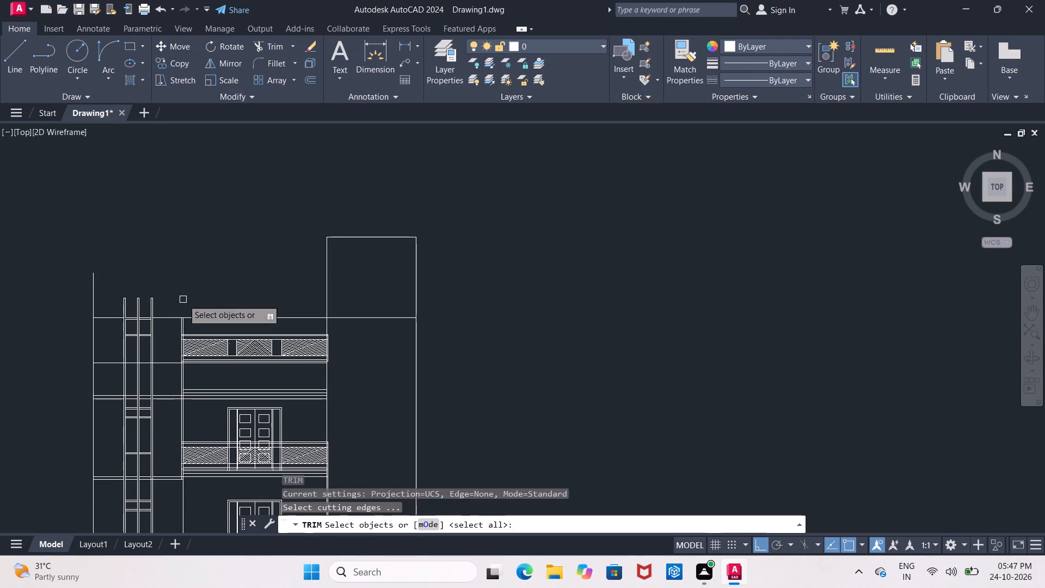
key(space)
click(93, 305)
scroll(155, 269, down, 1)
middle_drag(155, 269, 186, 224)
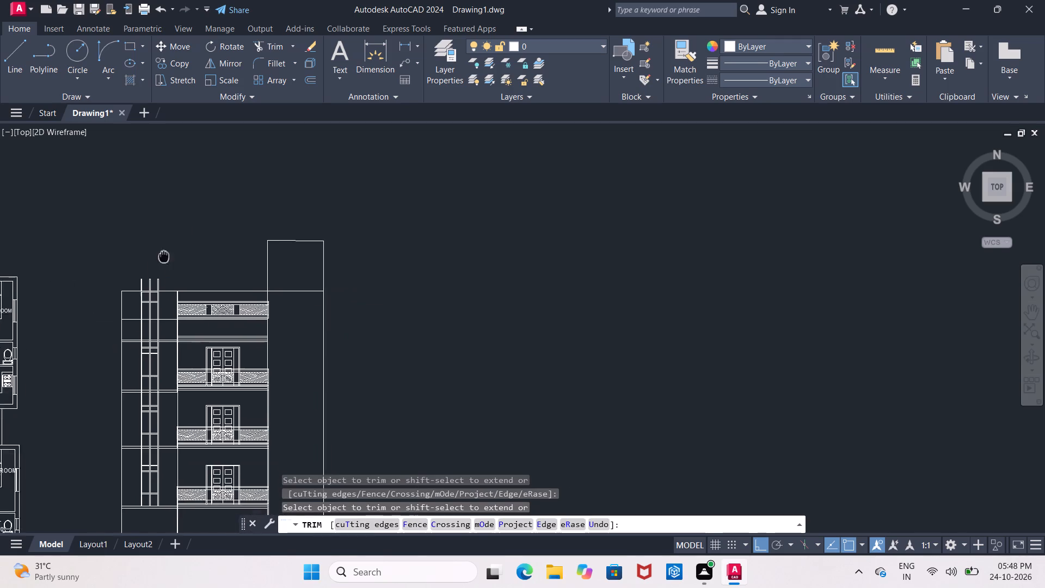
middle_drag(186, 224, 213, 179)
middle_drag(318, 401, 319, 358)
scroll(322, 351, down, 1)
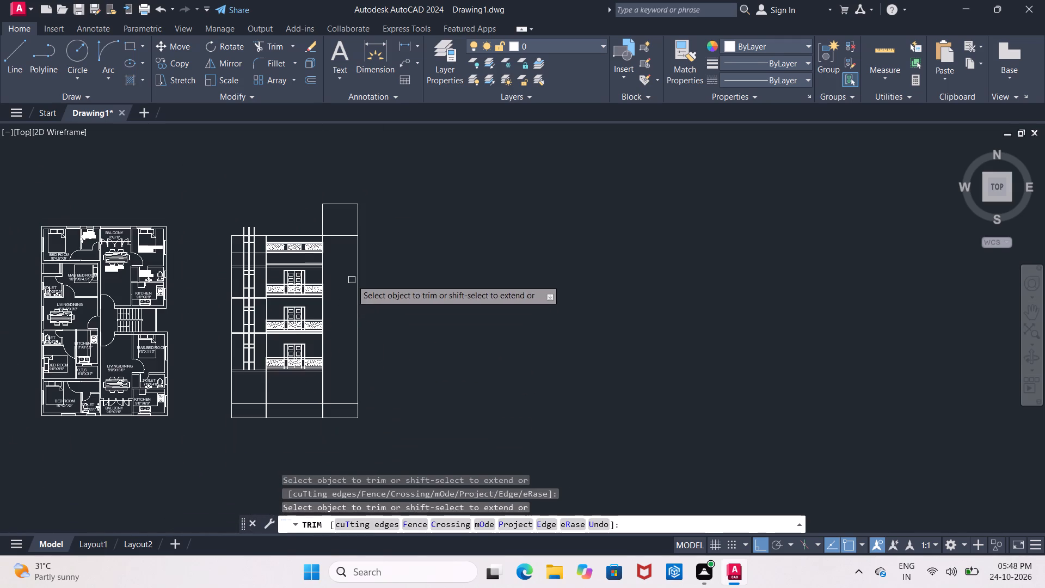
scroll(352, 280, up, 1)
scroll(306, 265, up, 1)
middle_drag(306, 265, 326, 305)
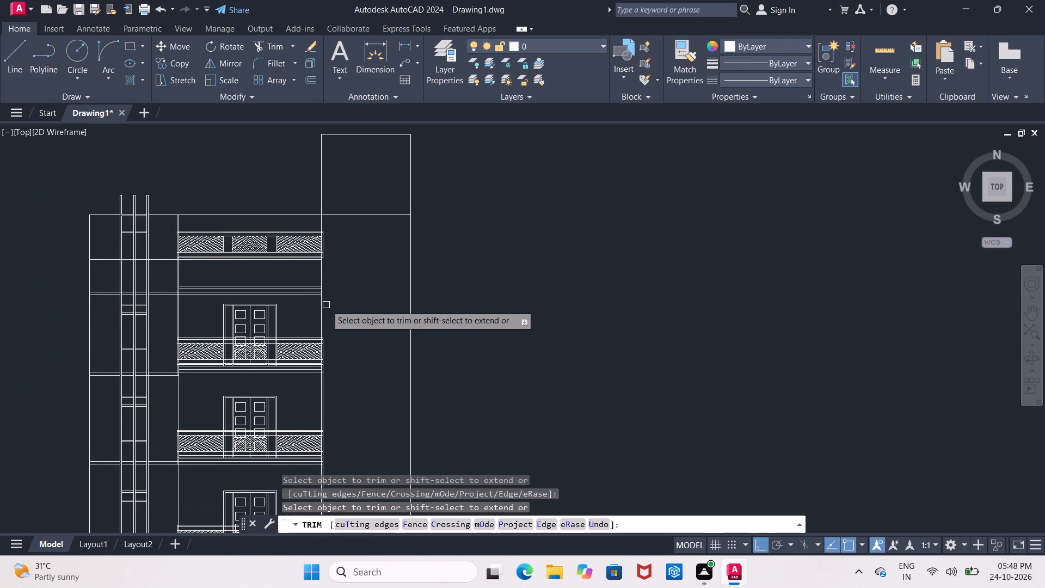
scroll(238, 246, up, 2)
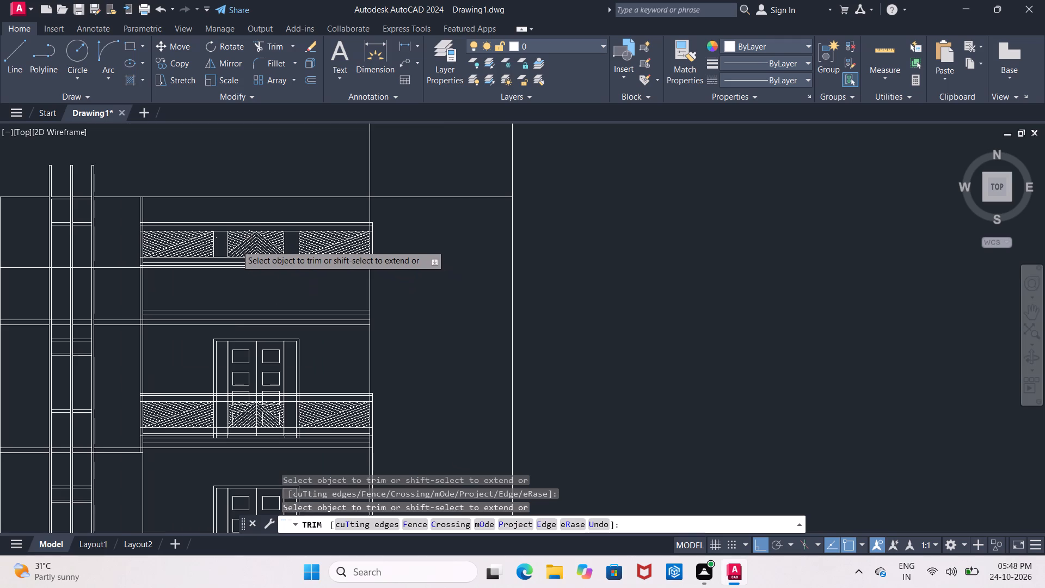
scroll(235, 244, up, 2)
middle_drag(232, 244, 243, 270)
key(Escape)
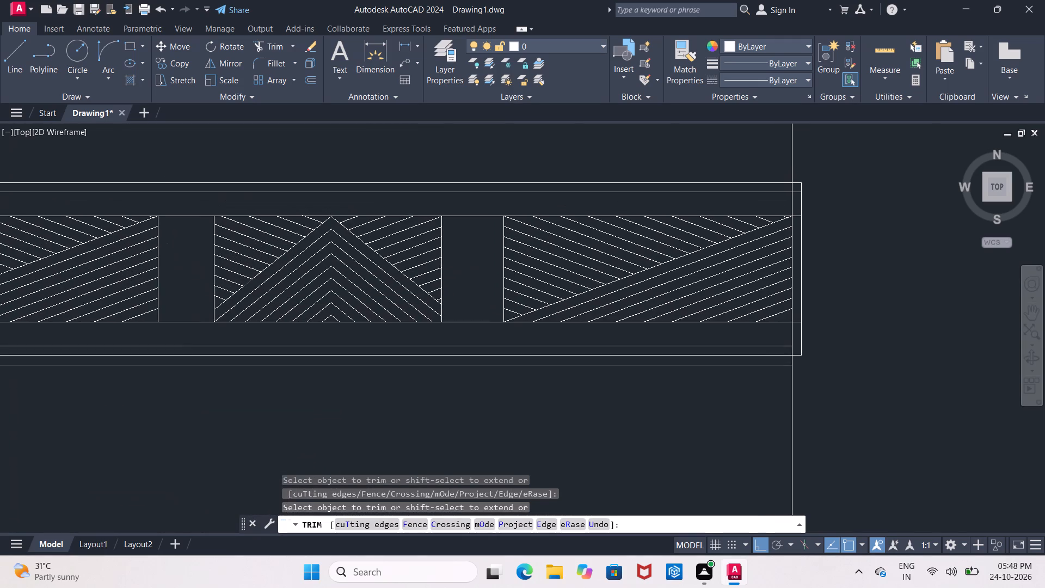
Extend the central panel's left-side slanted lines across the left gap, and its outer chevron line down to the bottom line.
key(e)
key(x)
key(space)
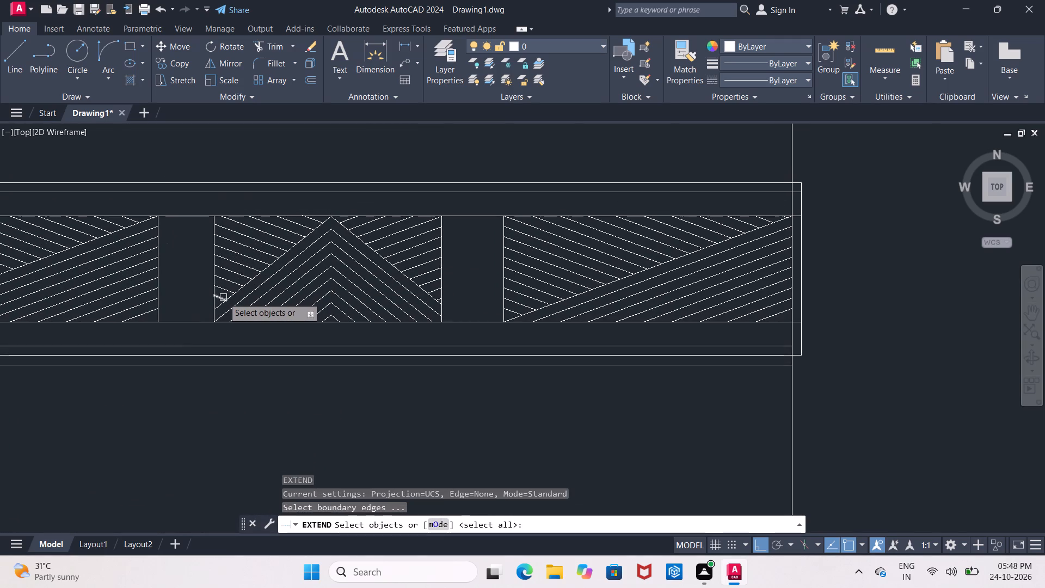
key(space)
scroll(223, 297, up, 1)
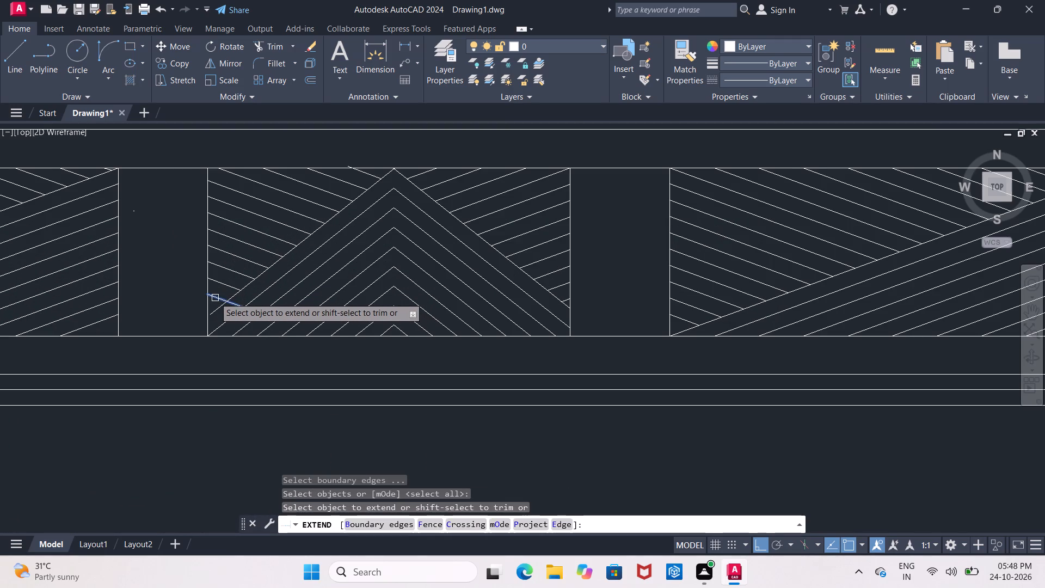
click(214, 297)
click(218, 286)
click(222, 268)
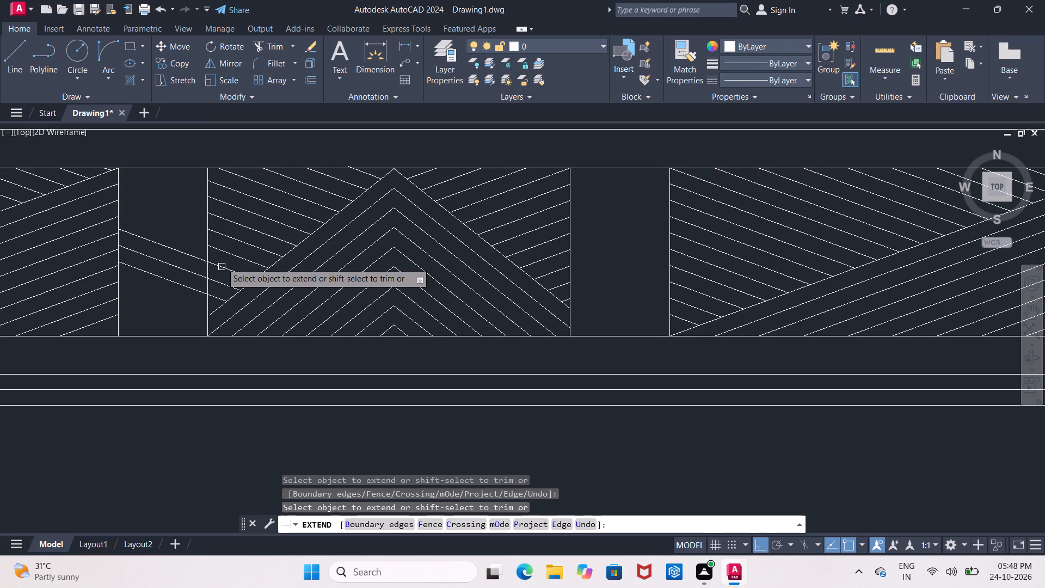
click(223, 249)
click(225, 237)
click(229, 224)
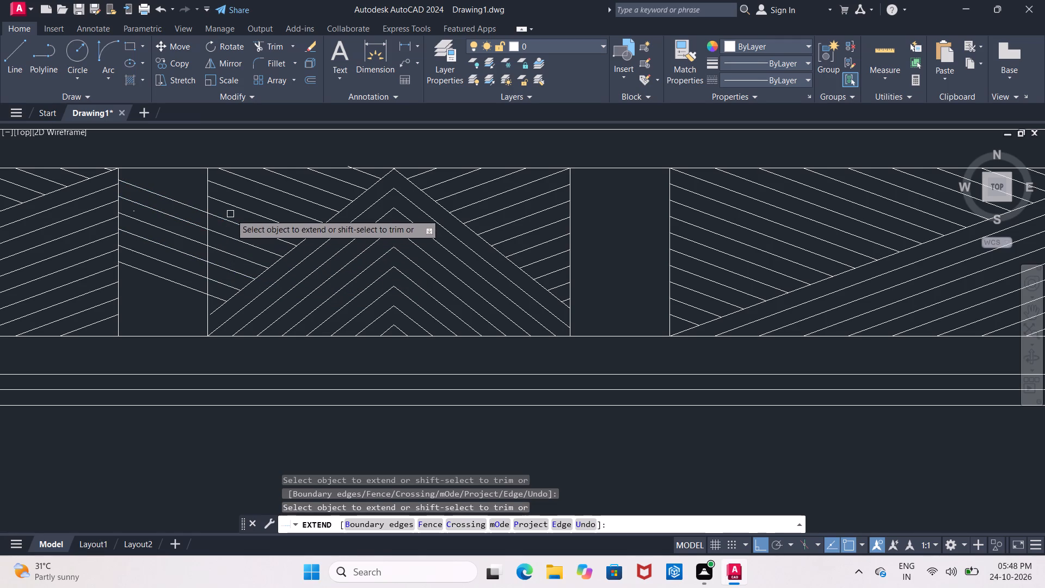
click(232, 208)
click(236, 191)
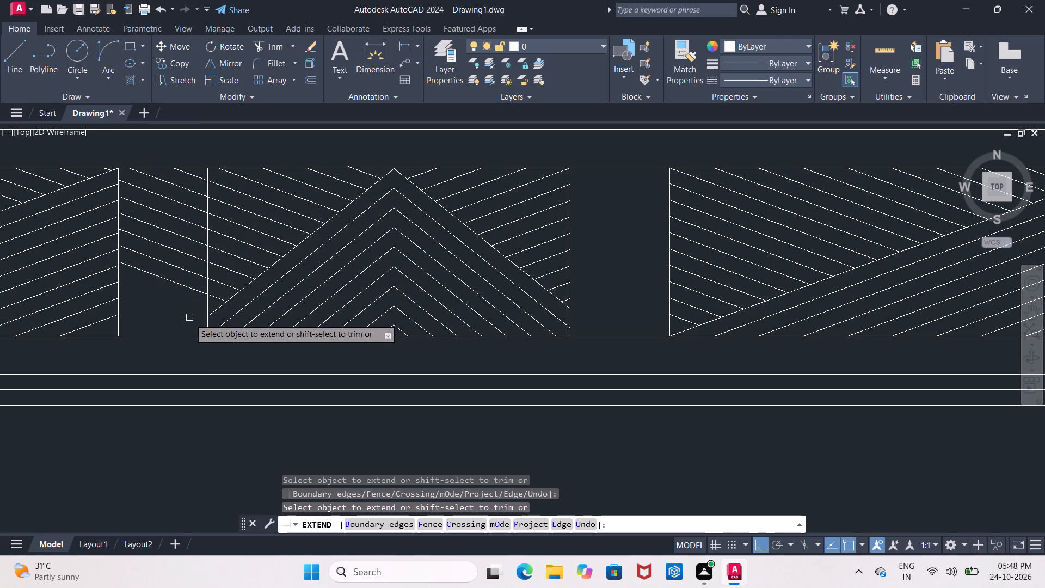
click(220, 304)
click(219, 306)
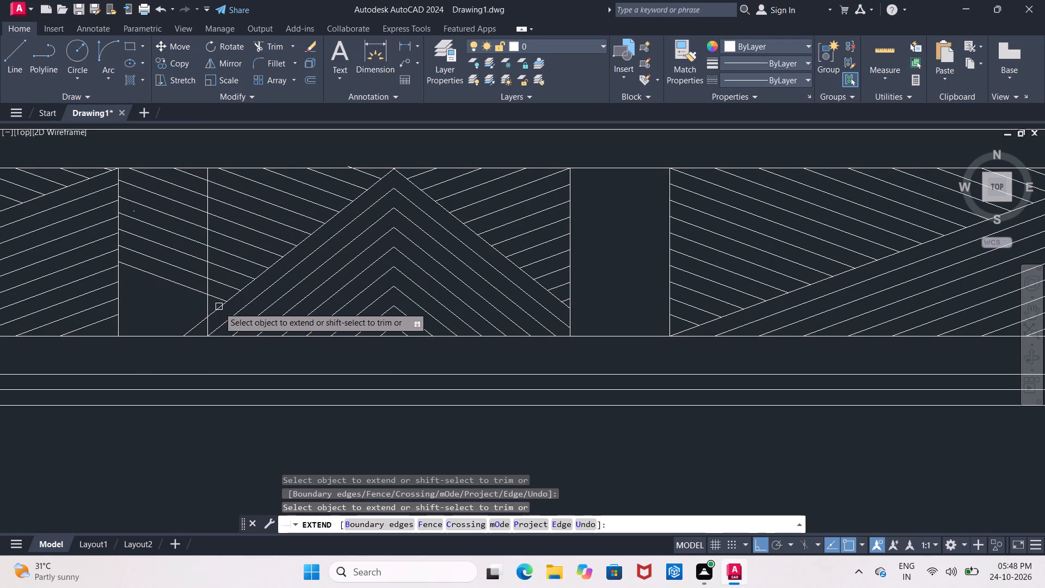
Extend the left panel's lower rising lines into the left gap until they meet the lowest descending line.
click(103, 322)
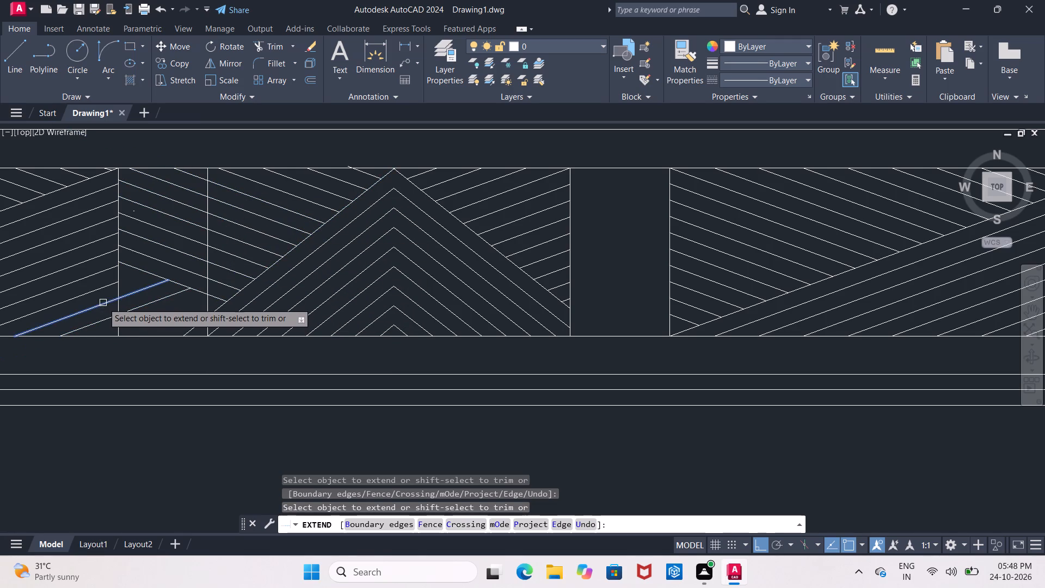
click(103, 303)
click(103, 291)
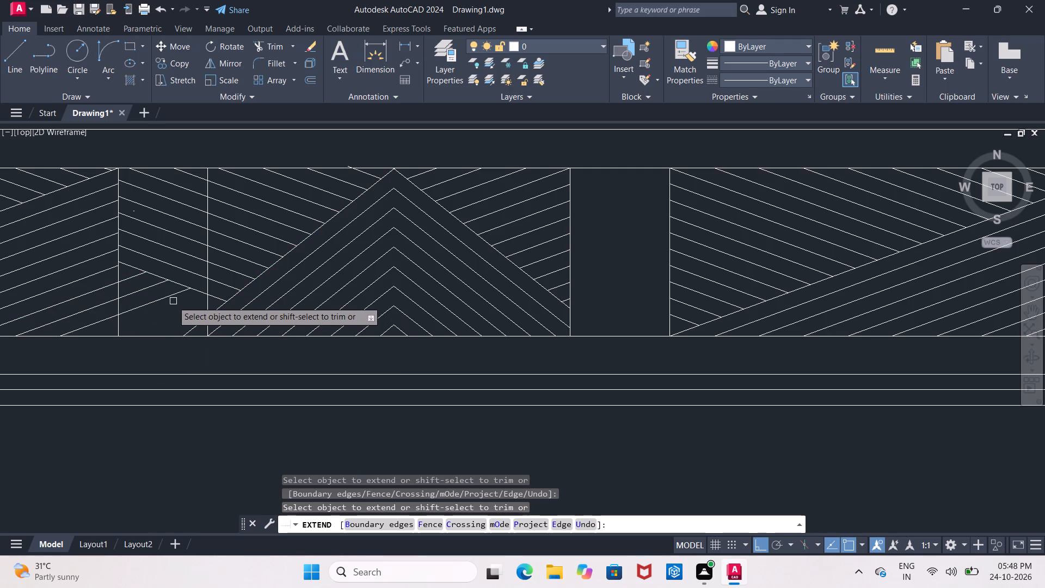
Extend the right panel's descending slanted lines across the right gap to the central panel's edge.
scroll(552, 317, down, 1)
middle_drag(552, 317, 352, 312)
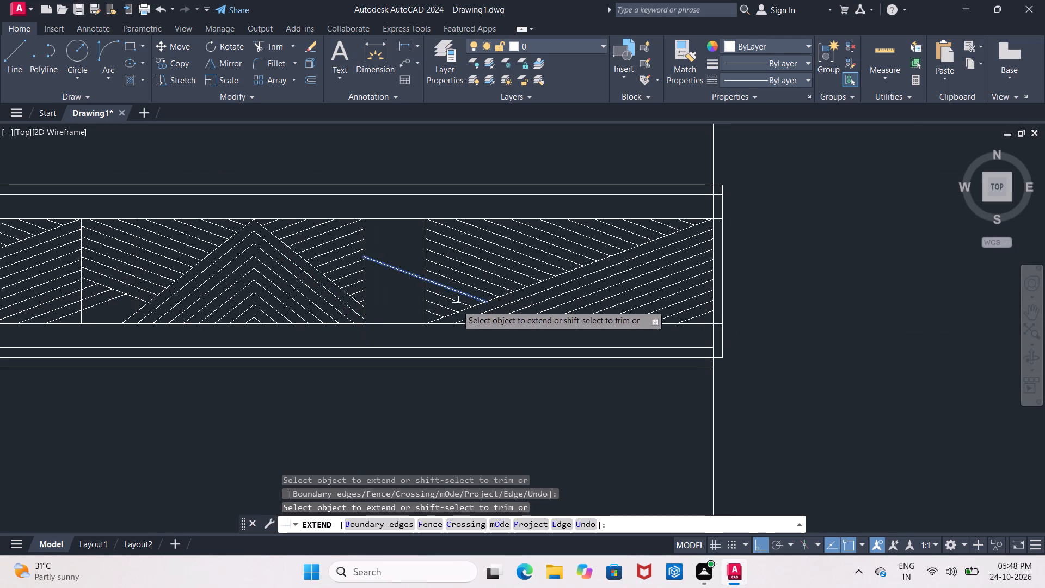
click(435, 312)
click(437, 308)
click(437, 295)
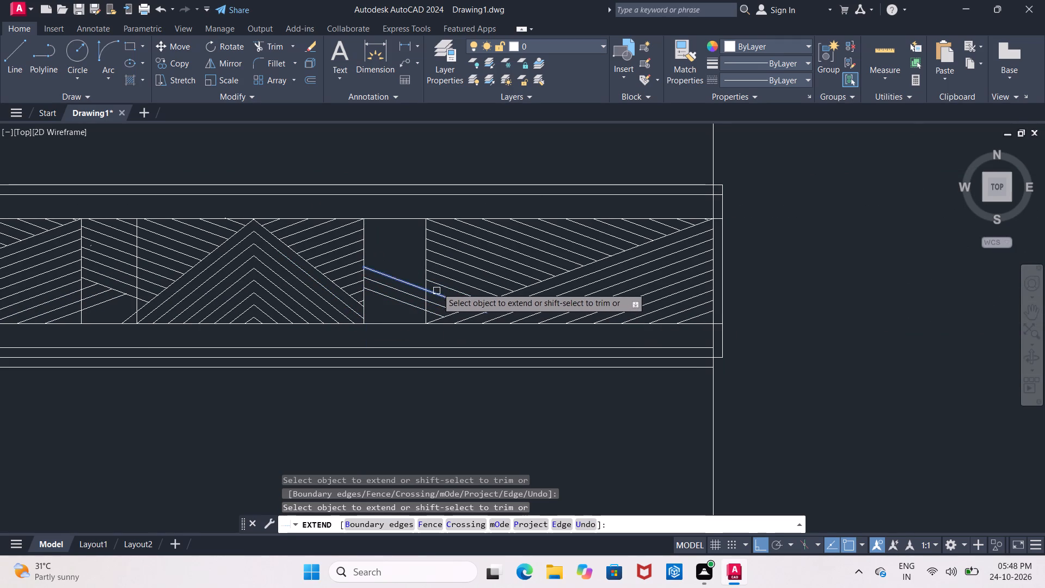
click(438, 285)
click(439, 277)
click(442, 260)
click(445, 248)
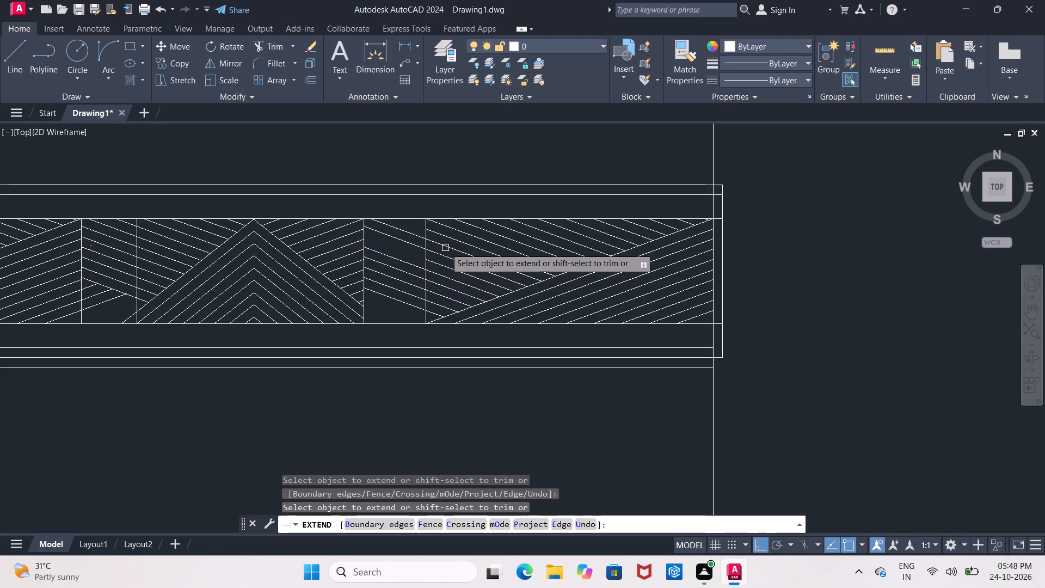
click(448, 240)
click(444, 263)
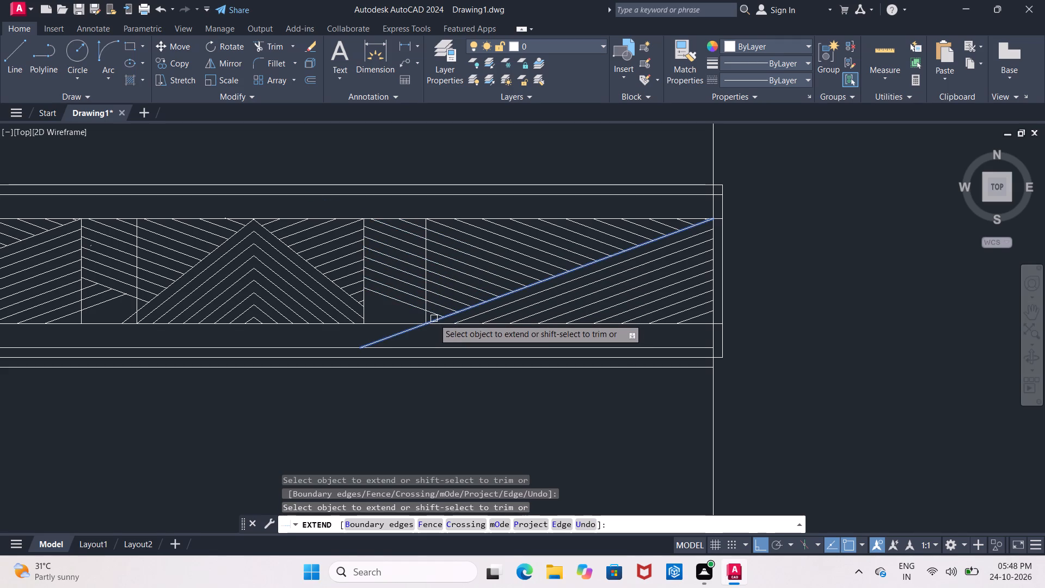
middle_drag(385, 311, 501, 314)
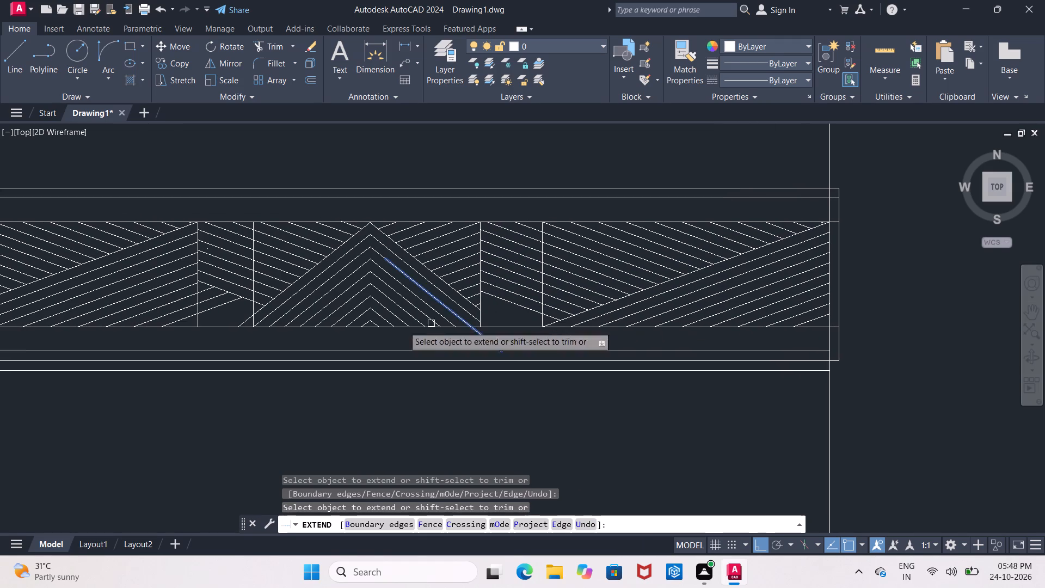
key(Escape)
Offset the lowest rising line in the left gap downward by 2" twice in succession.
key(o)
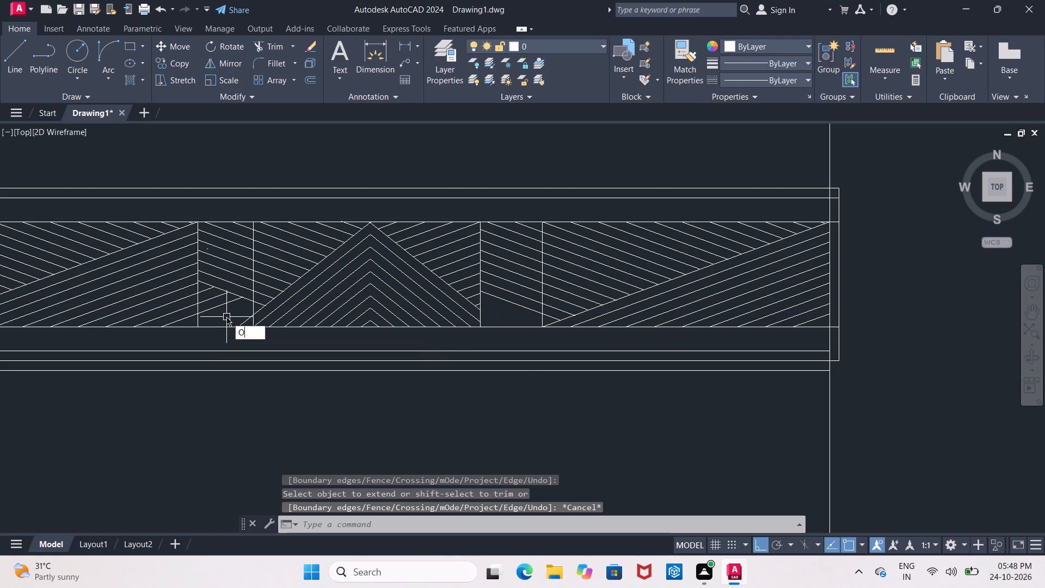
key(Return)
text(2")
key(Return)
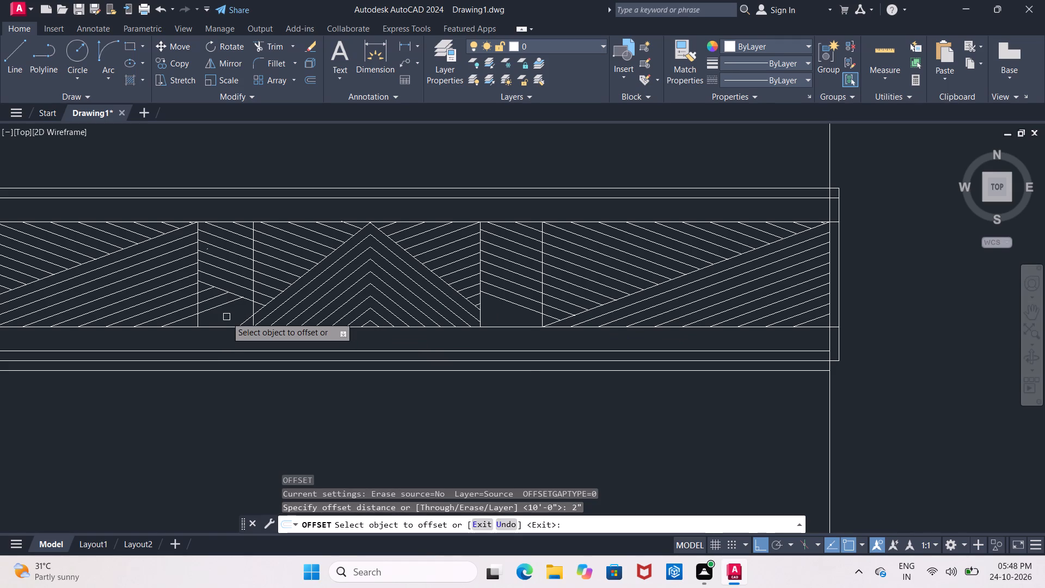
scroll(228, 317, up, 2)
click(223, 281)
click(232, 308)
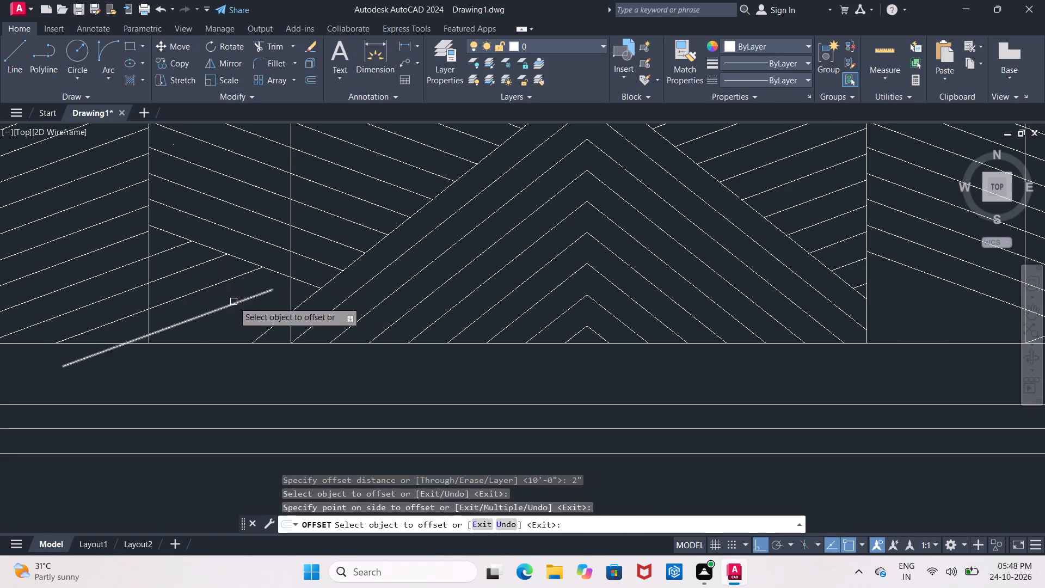
click(233, 302)
click(249, 324)
key(Escape)
Extend the two new offset lines to the central panel's left vertical edge.
text(EX)
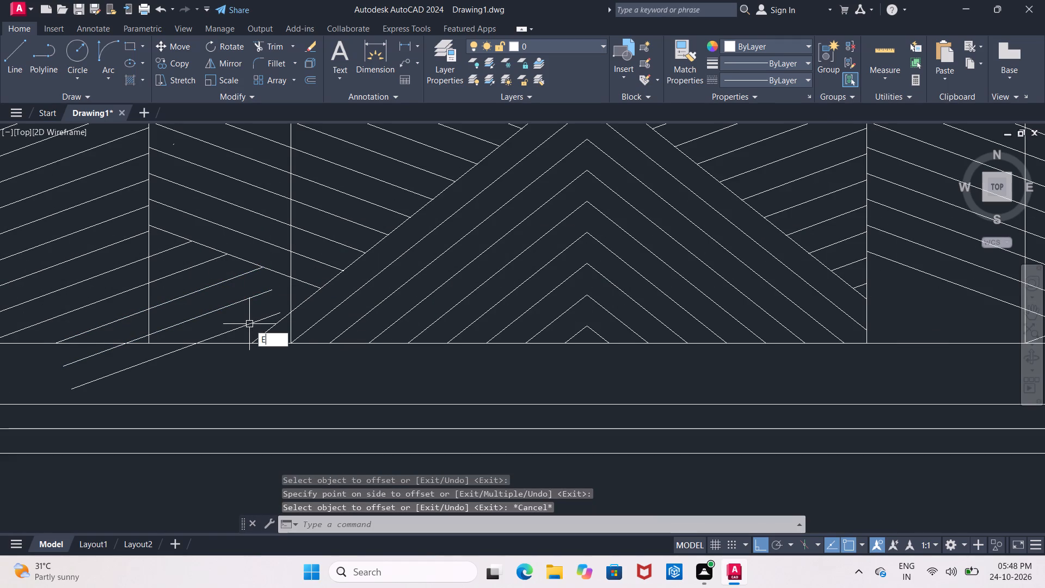
key(space)
key(space)
click(245, 302)
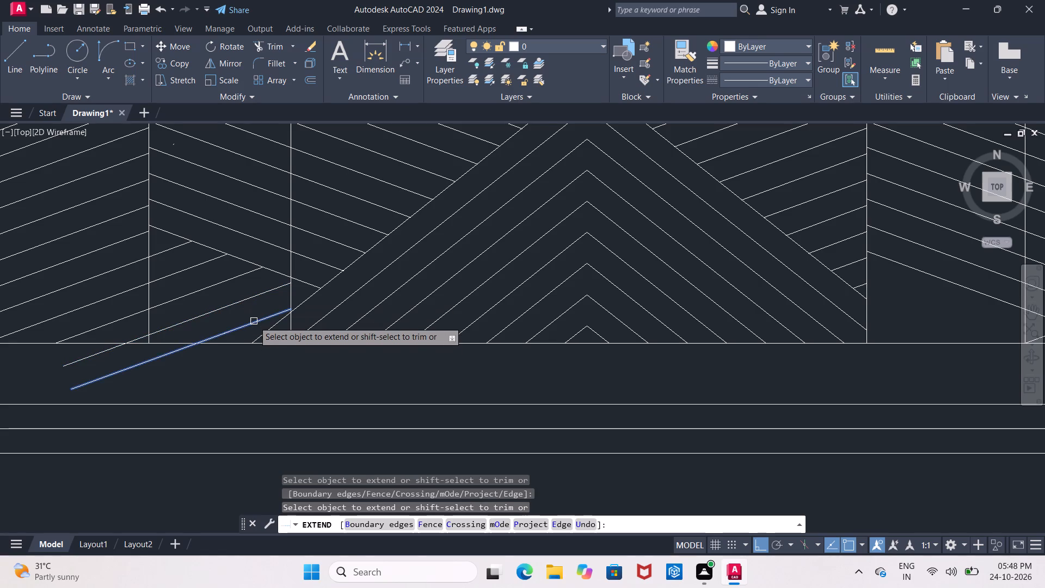
click(254, 321)
key(Escape)
Trim the parts of the two new lines that run below the railing panel's bottom line in the left gap.
text(TR)
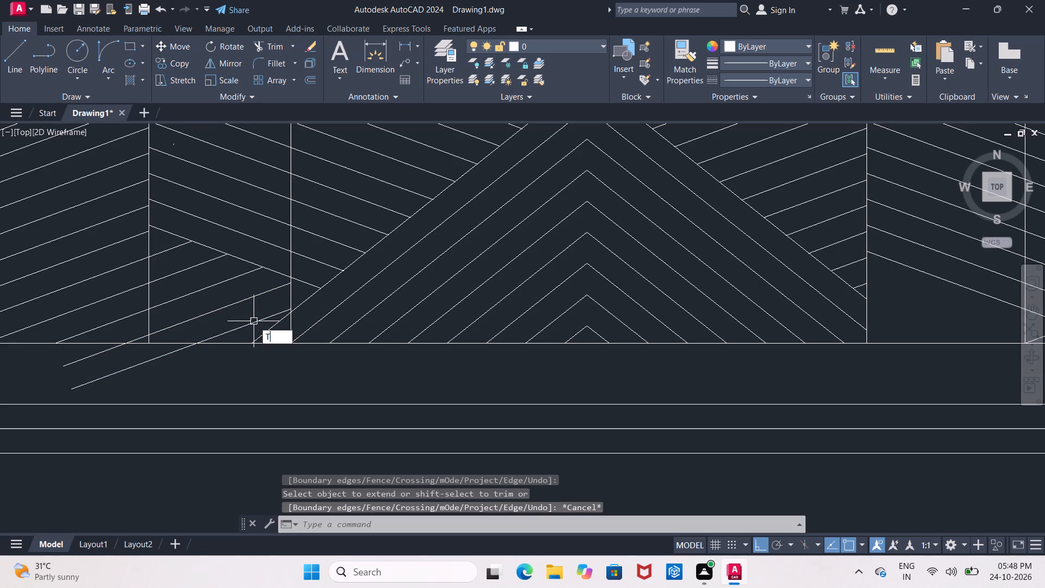
key(space)
key(space)
click(116, 350)
click(138, 361)
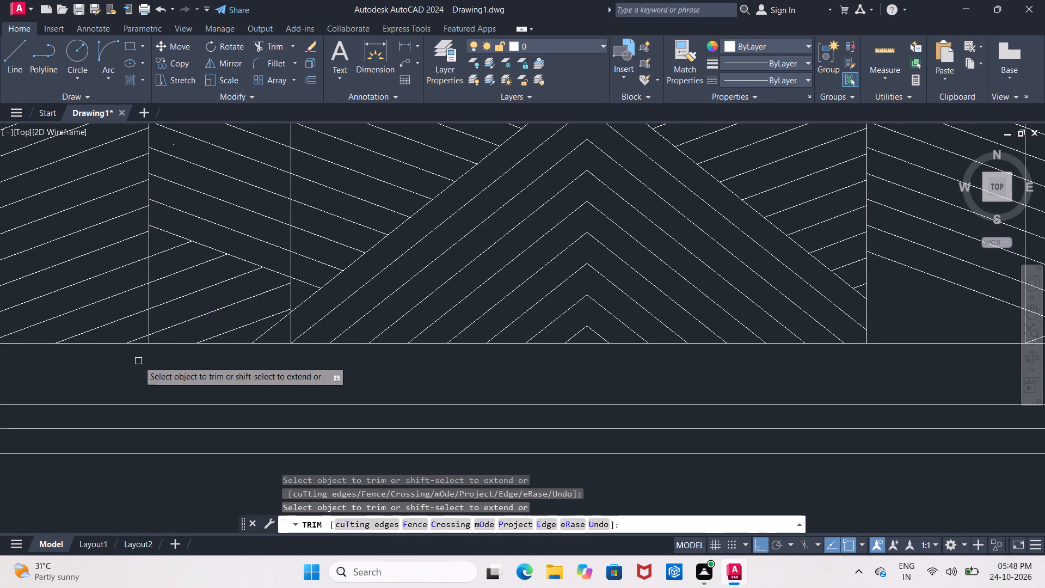
middle_drag(180, 367, 0, 370)
middle_drag(655, 398, 631, 400)
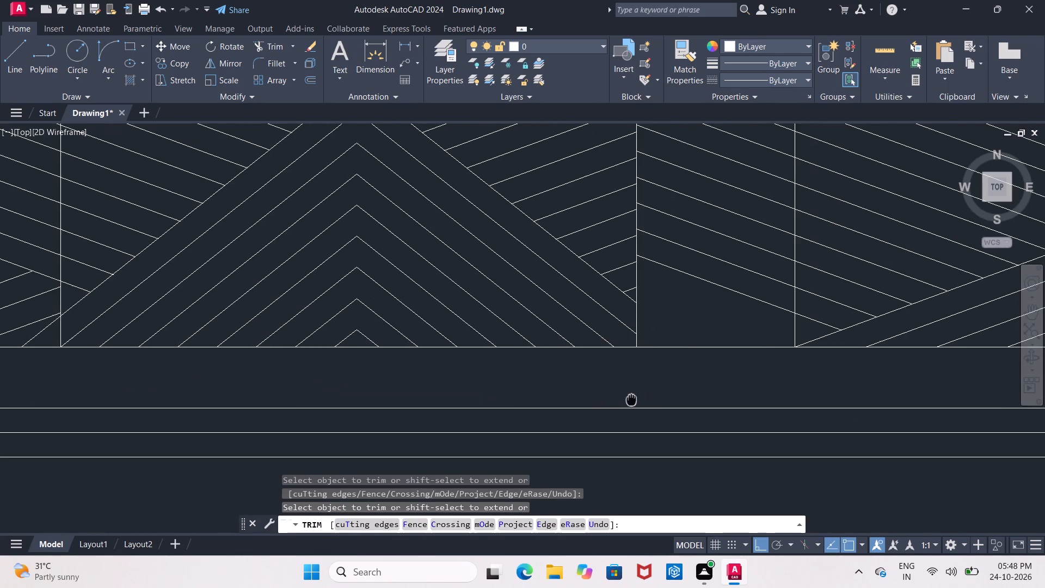
middle_drag(631, 400, 420, 433)
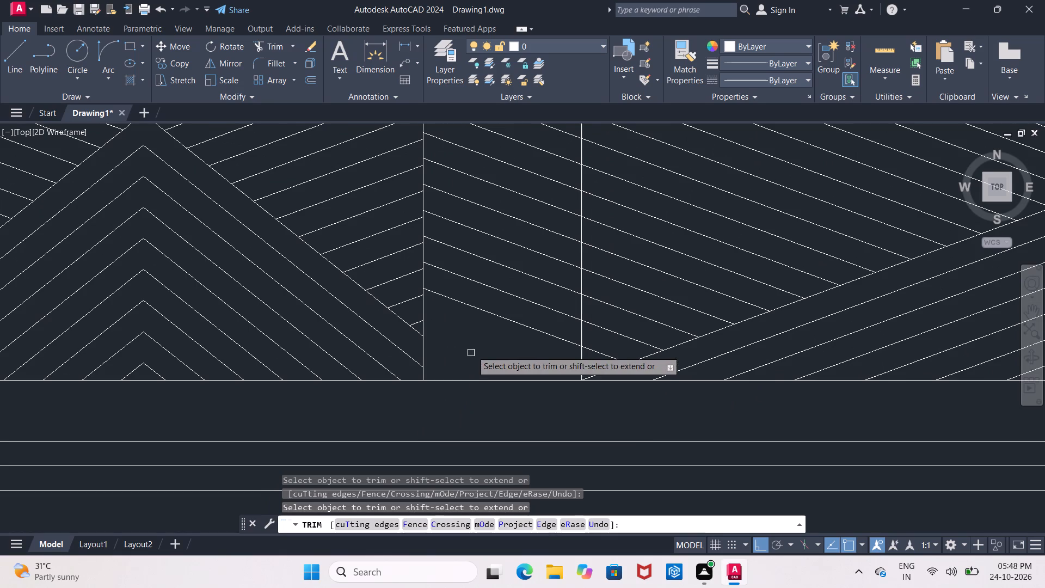
key(Escape)
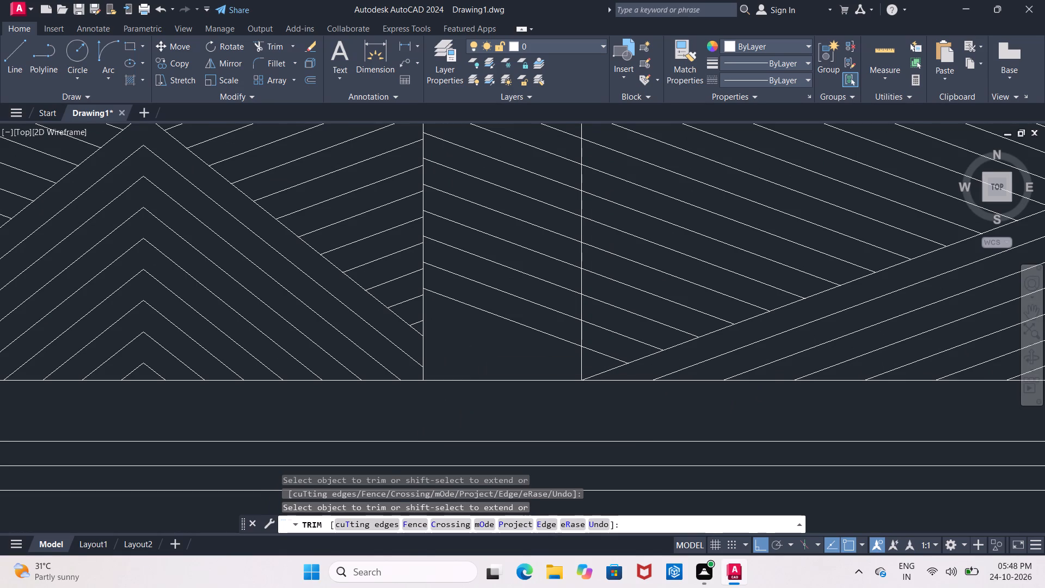
Offset the lowest descending line in the right gap downward by 2" twice in succession.
key(o)
key(Return)
text(2")
key(Return)
drag(518, 323, 518, 331)
click(514, 358)
click(514, 352)
click(501, 382)
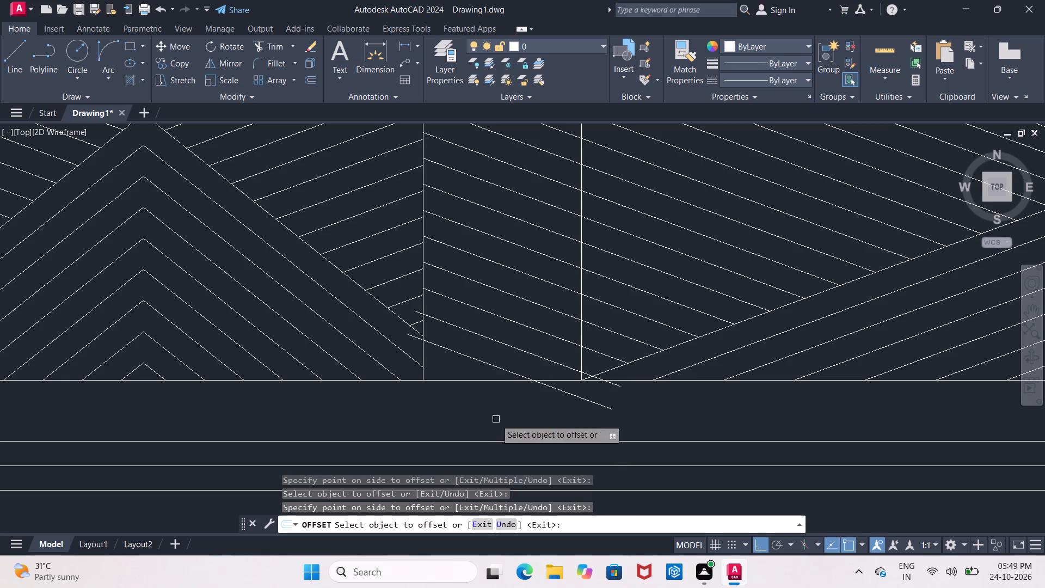
key(Escape)
Trim the two offset lines where they project past the right gap's vertical edges and bottom line, undoing any unintended cut.
text(TR)
key(space)
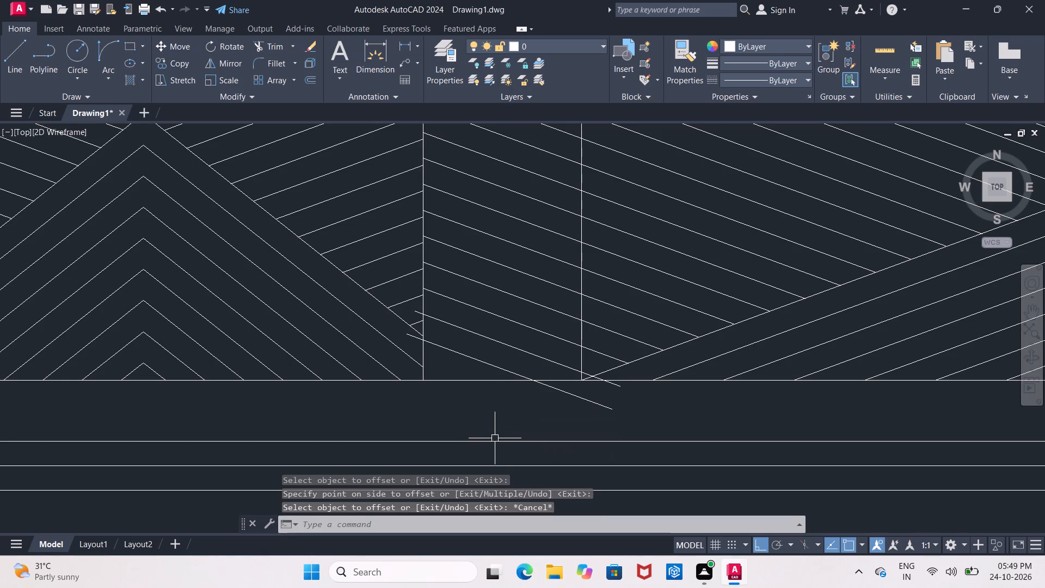
key(space)
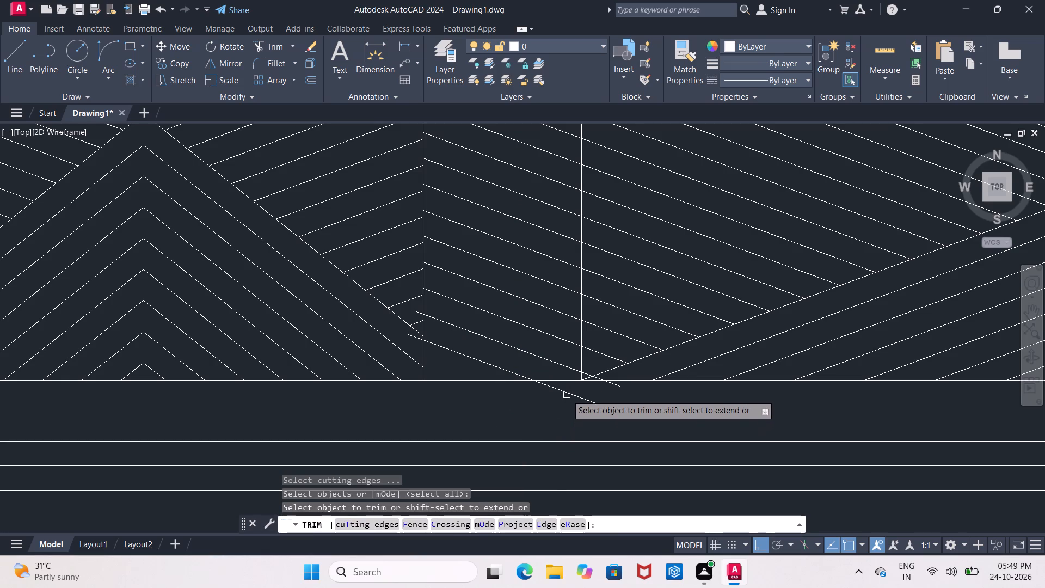
click(567, 394)
scroll(567, 394, up, 2)
click(610, 346)
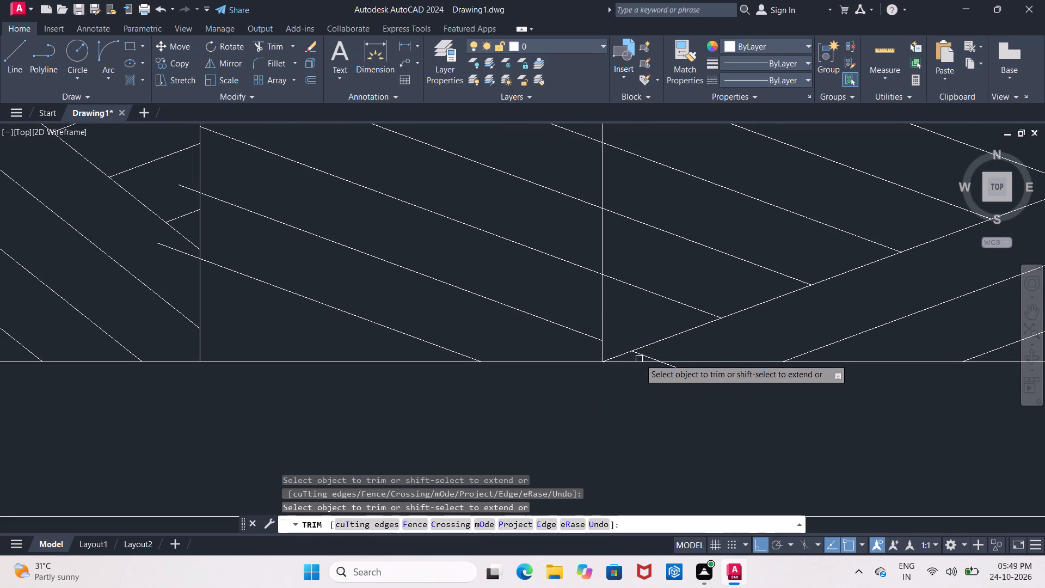
click(653, 357)
click(676, 370)
middle_drag(413, 454, 461, 587)
click(243, 394)
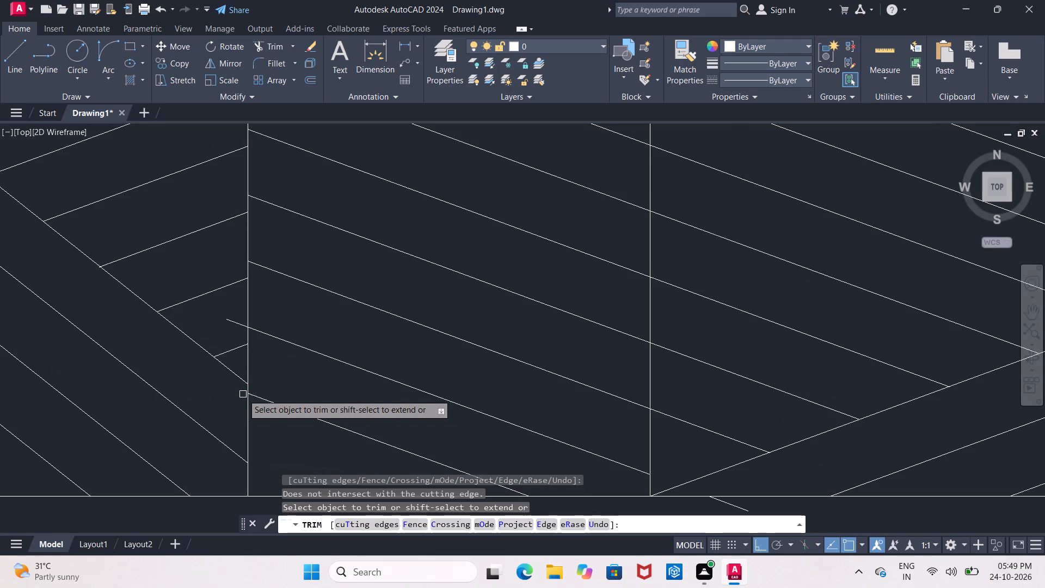
click(247, 328)
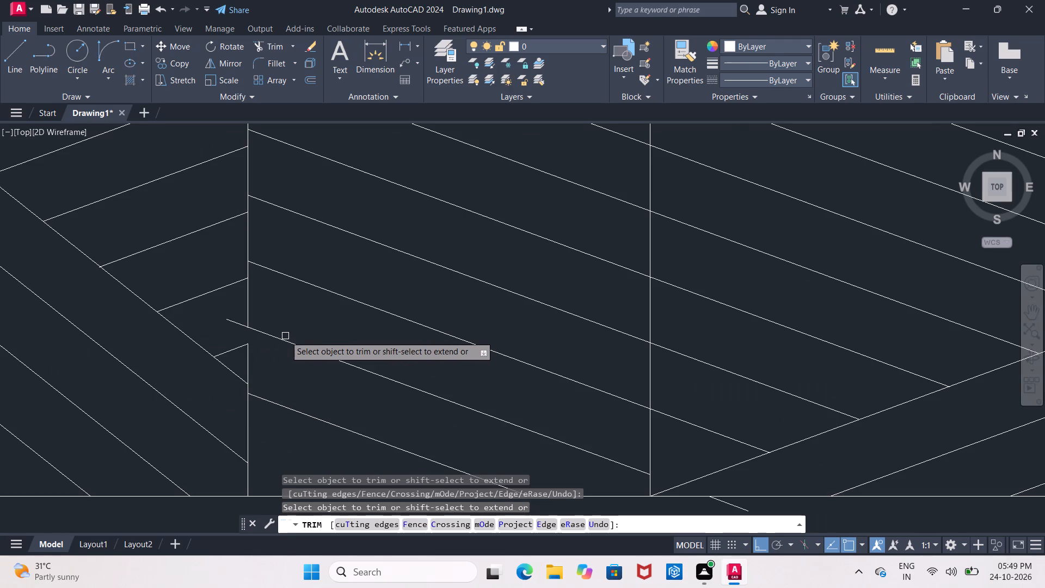
key(ctrl+z)
click(243, 327)
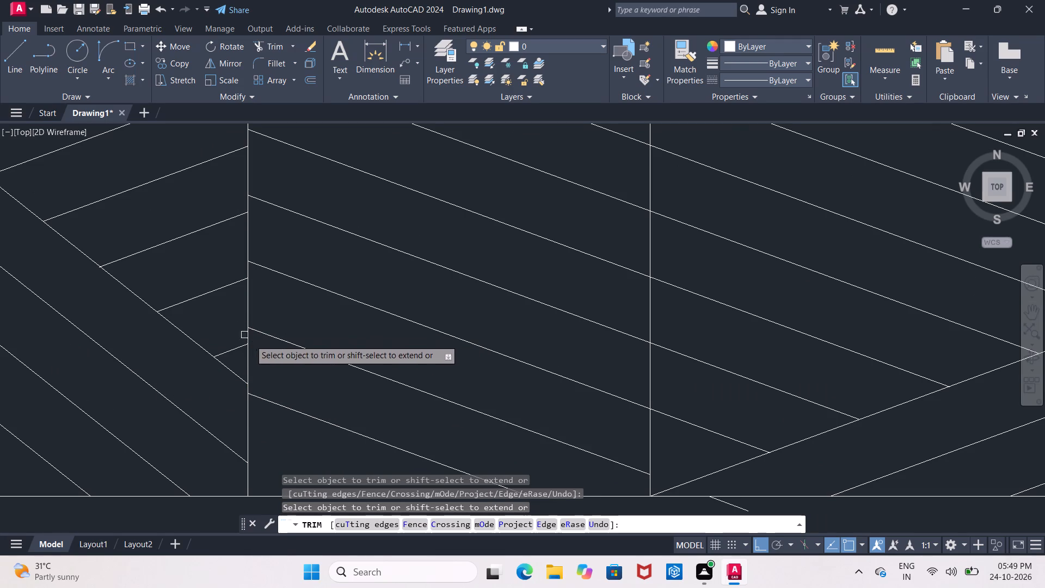
scroll(417, 442, down, 1)
middle_drag(417, 442, 379, 330)
key(Escape)
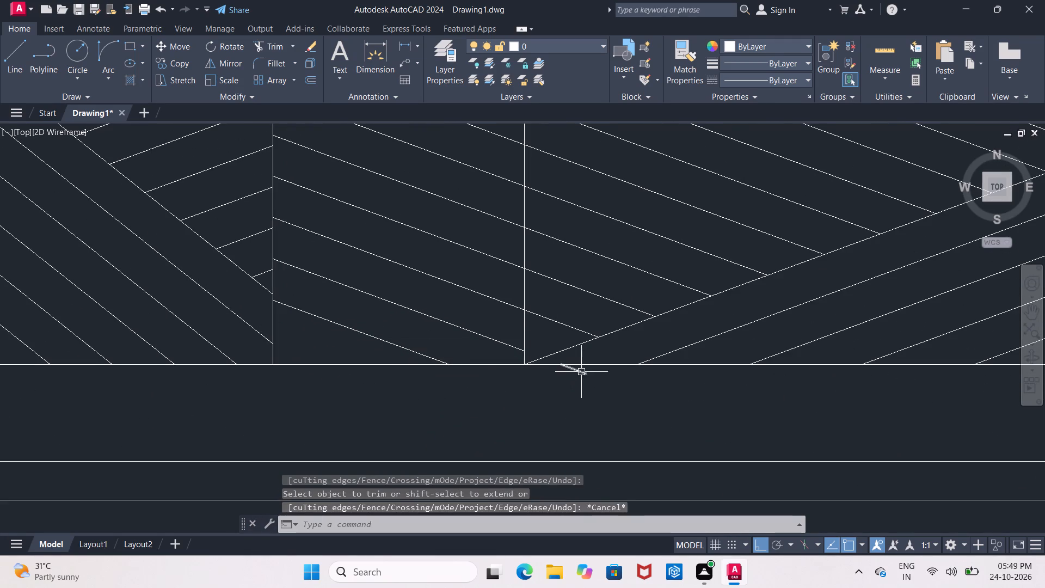
Erase the leftover line fragment below the bottom line, just beyond the right gap.
click(581, 372)
key(Delete)
Erase the tiny stray mark between the slanted lines in the left gap.
scroll(581, 395, down, 3)
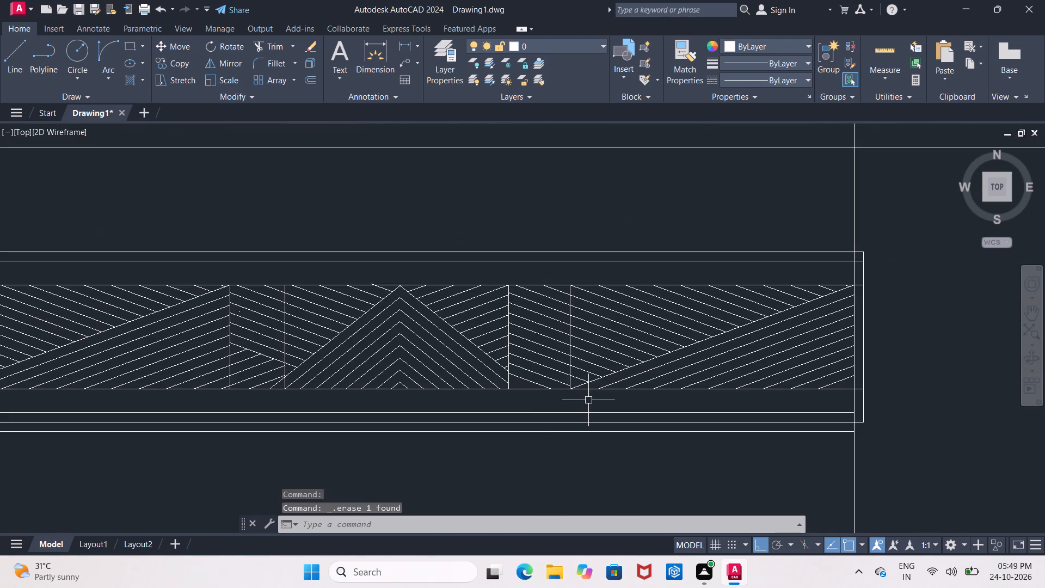
scroll(217, 312, up, 4)
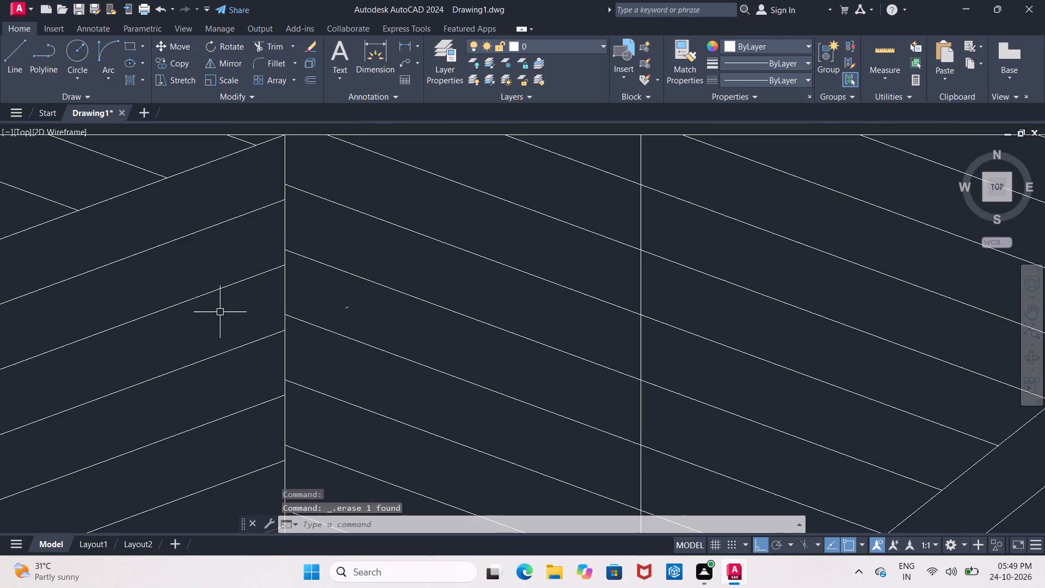
click(343, 307)
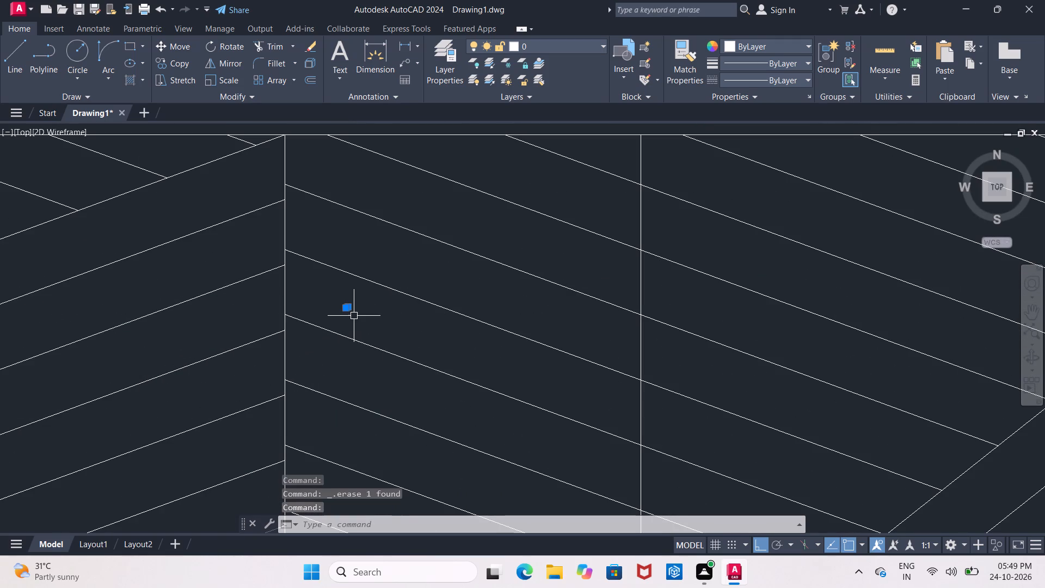
key(Delete)
scroll(317, 301, down, 6)
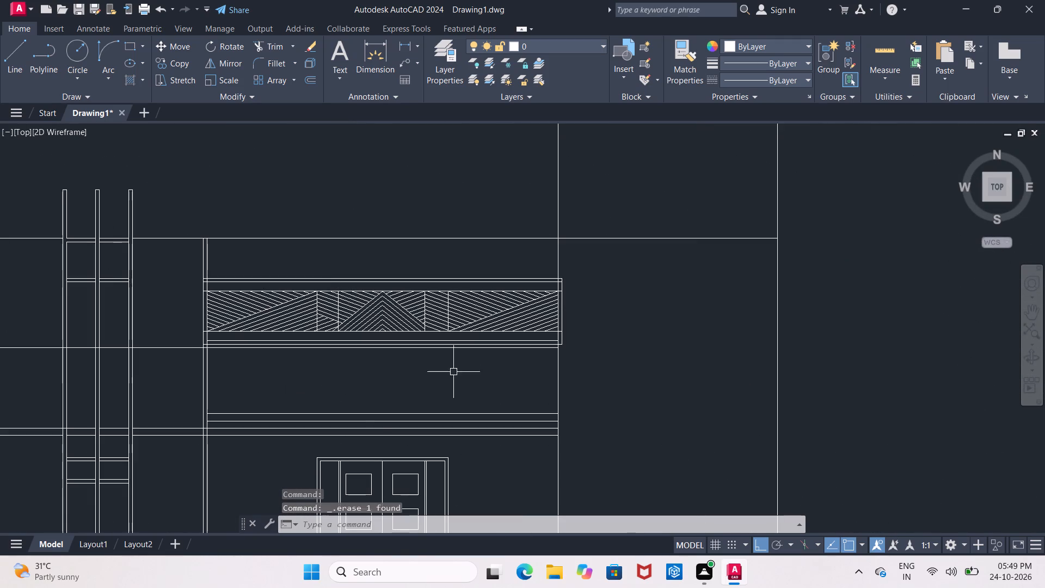
Trim away the part of the roof line that crosses the tall right-hand block.
scroll(453, 372, down, 1)
middle_drag(453, 372, 238, 393)
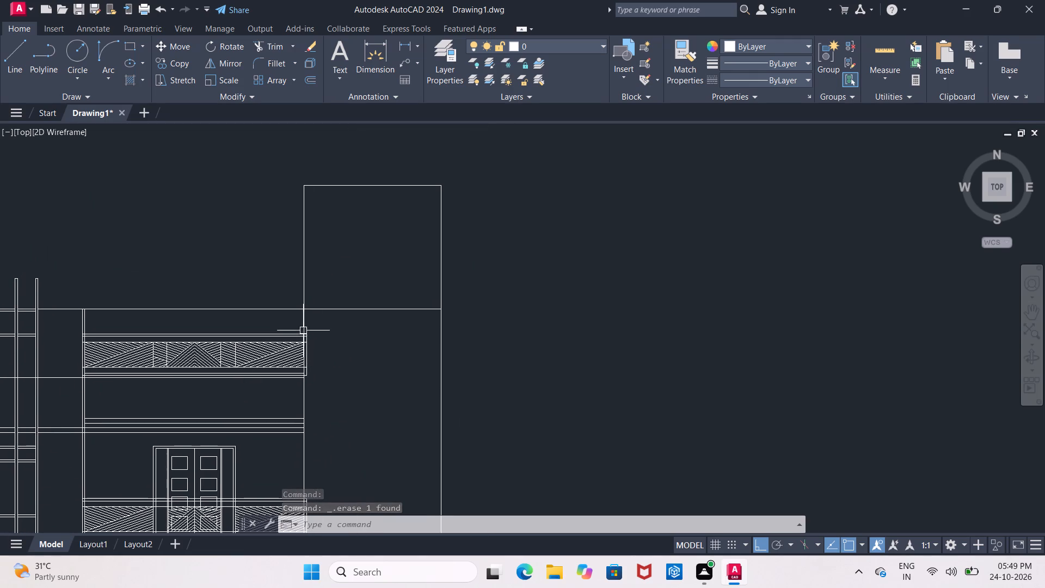
text(TR)
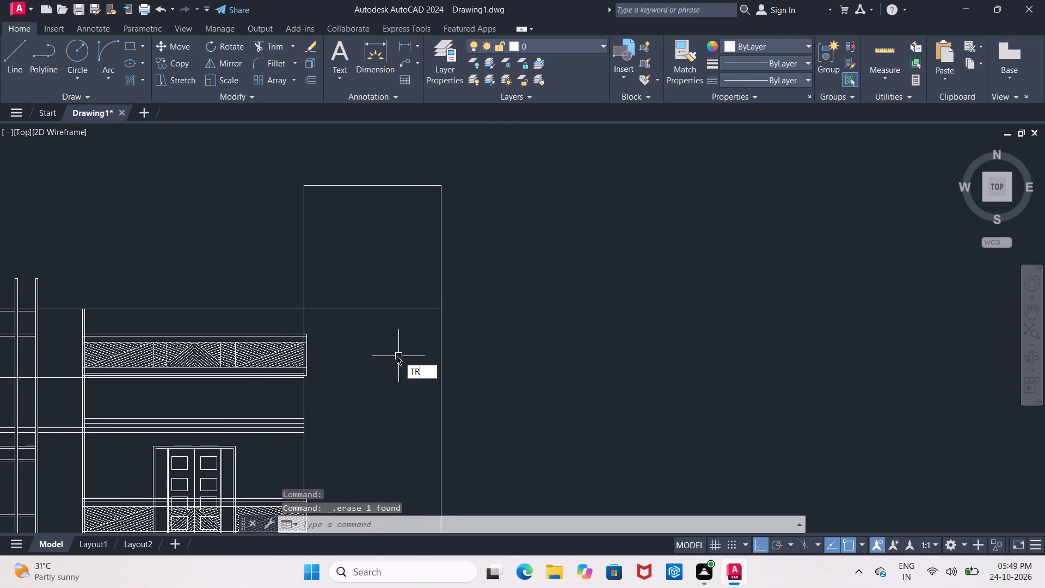
key(space)
key(space)
click(389, 311)
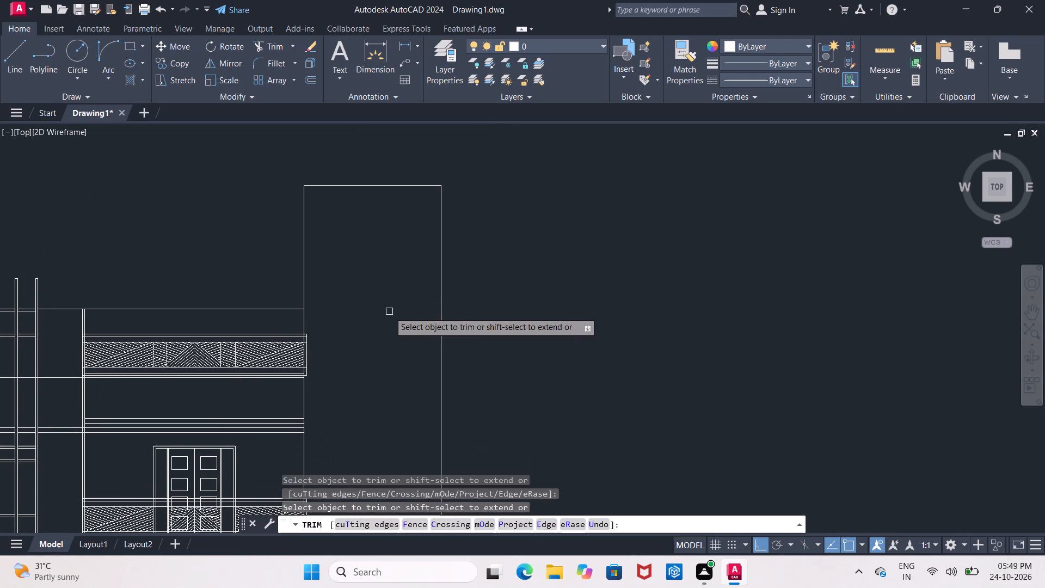
key(Escape)
key(Escape)
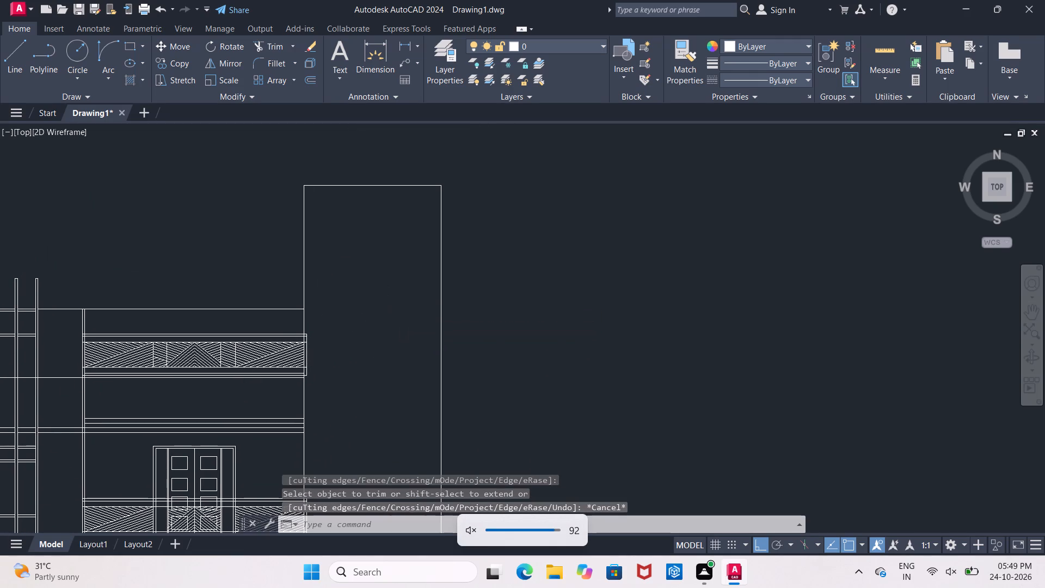
key(Escape)
Offset the right-hand block's right vertical edge 9" inward.
key(o)
key(Return)
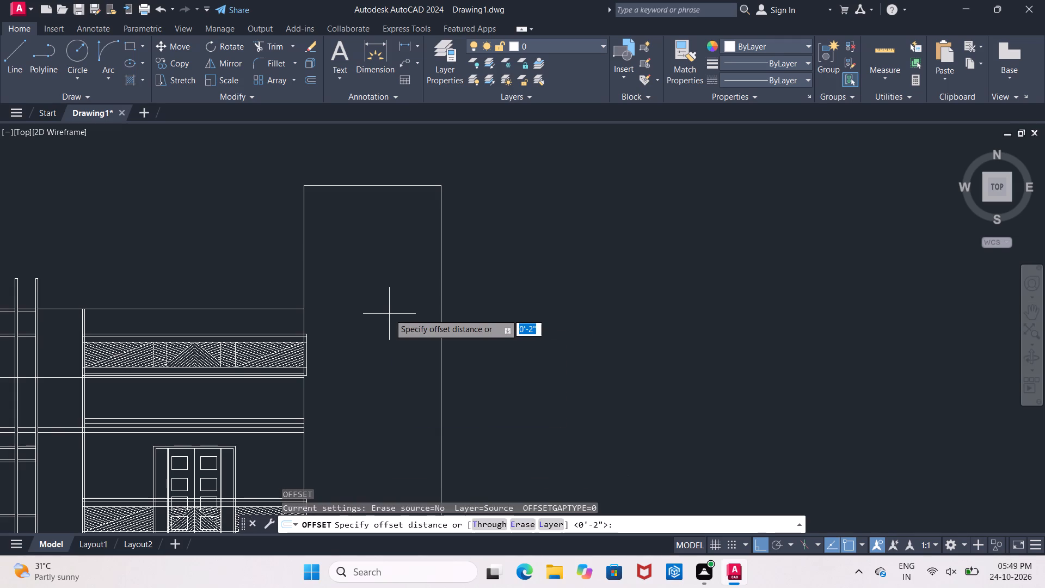
text(4")
key(Return)
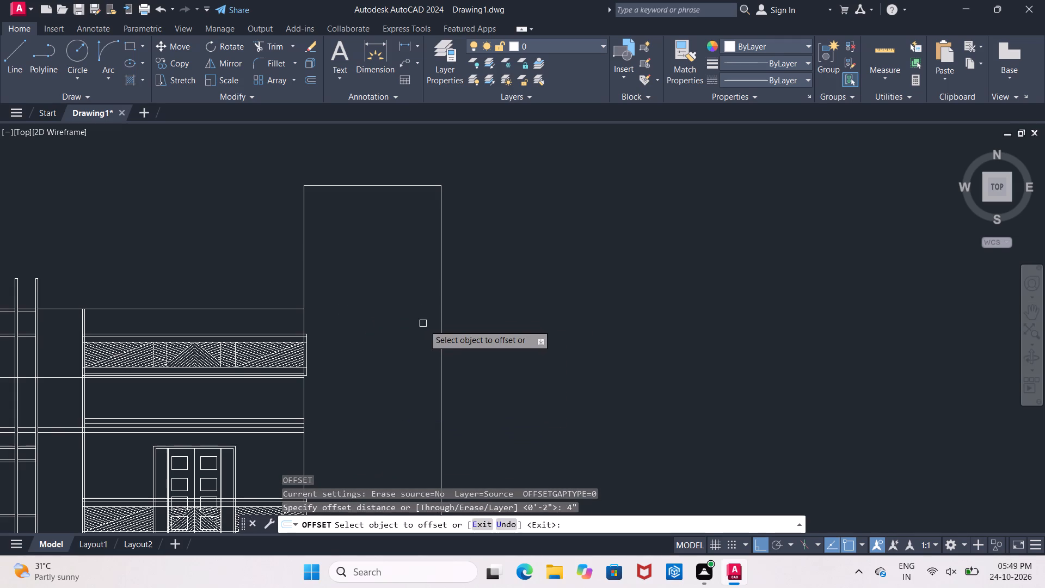
click(441, 333)
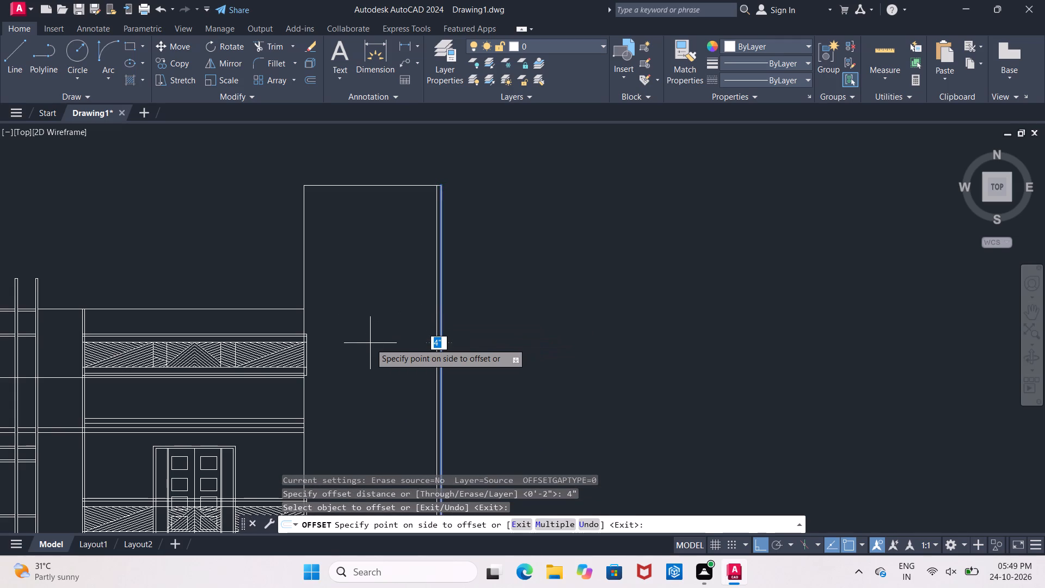
text(9")
key(Return)
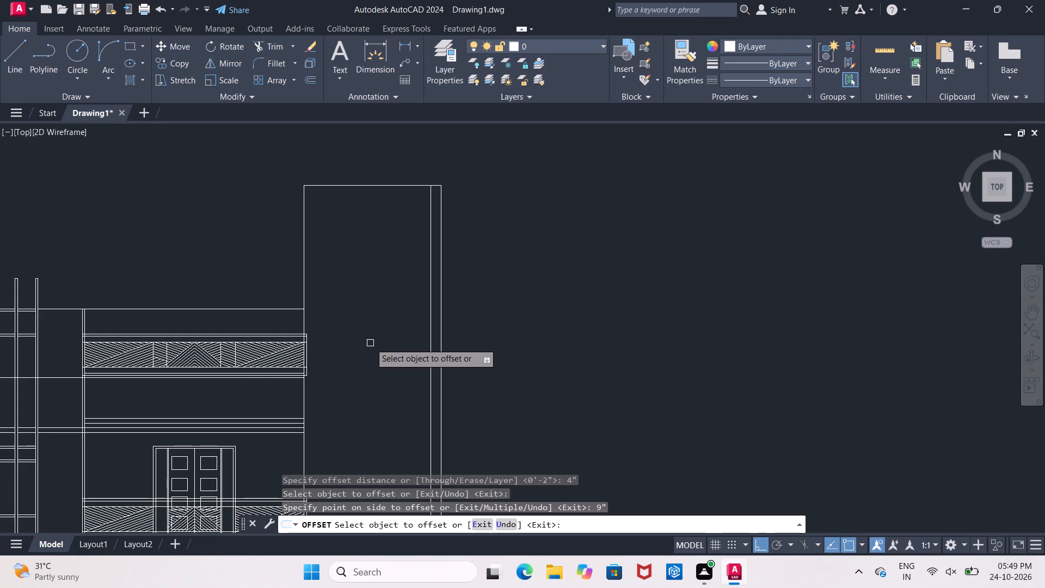
click(393, 351)
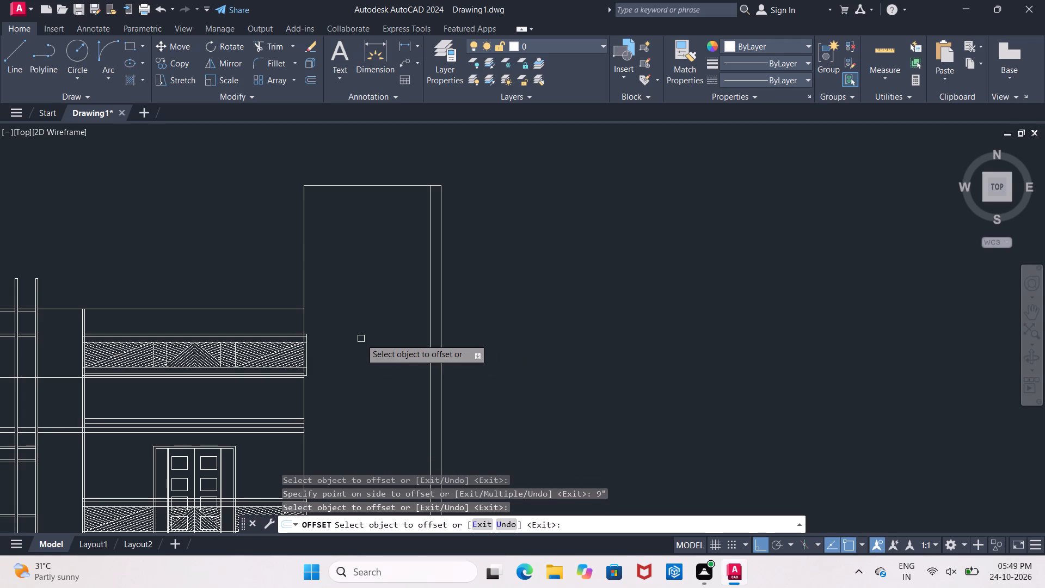
key(Escape)
Offset the inner vertical line beside the block's right edge 3' further inward.
key(o)
key(Return)
text(1'5")
key(Return)
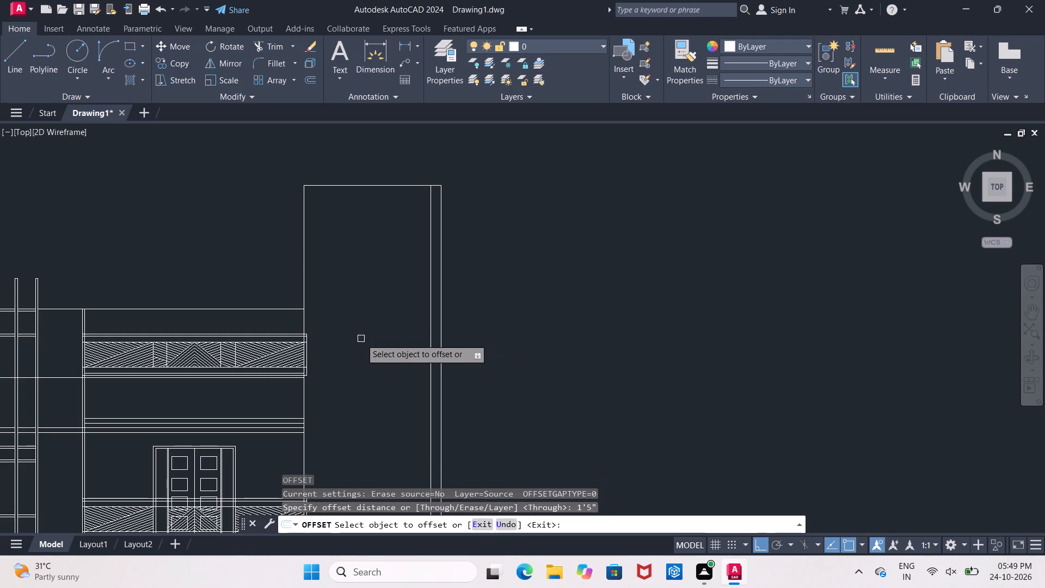
click(431, 344)
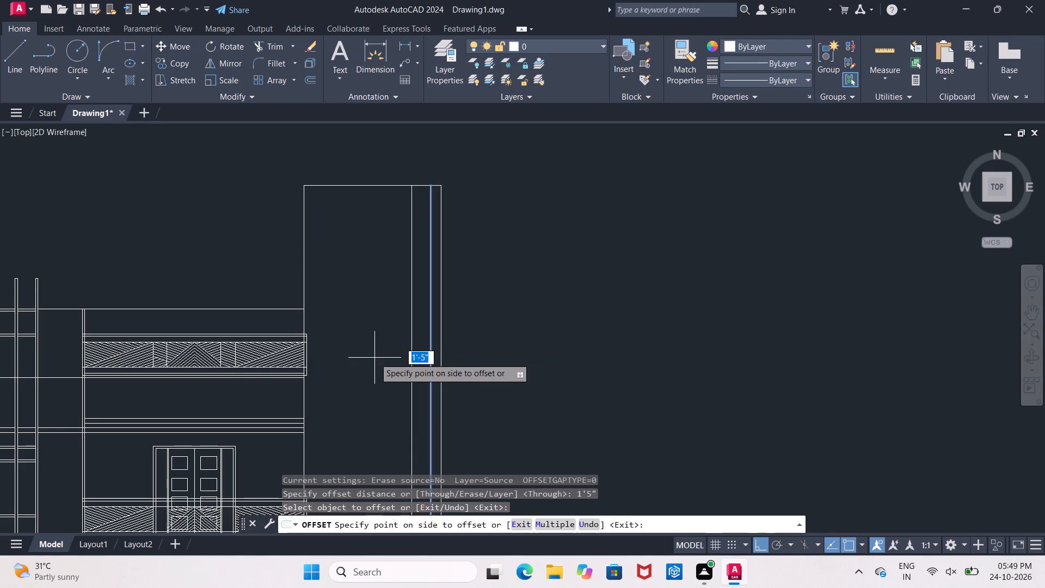
text(3')
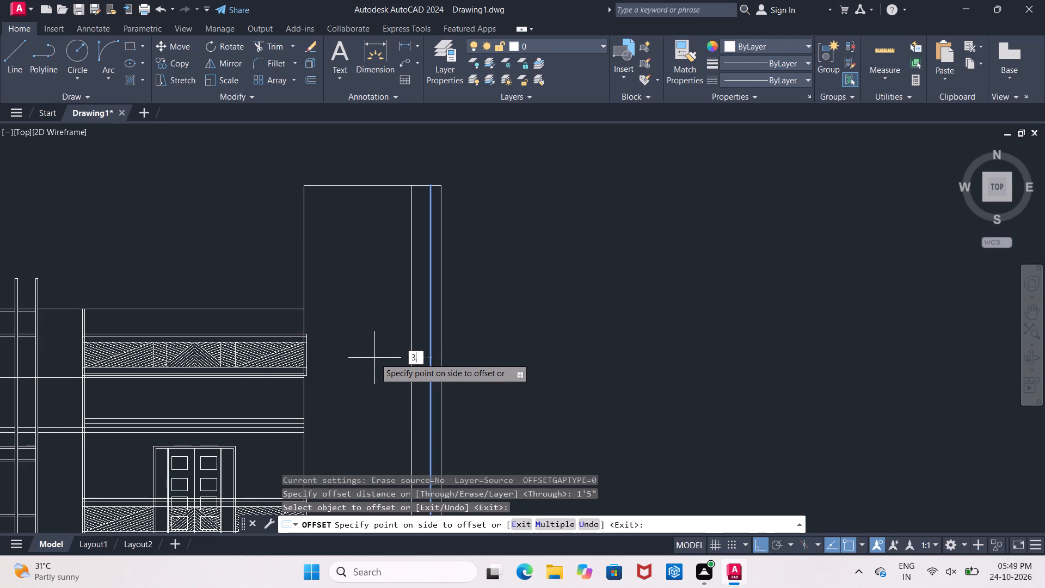
key(Return)
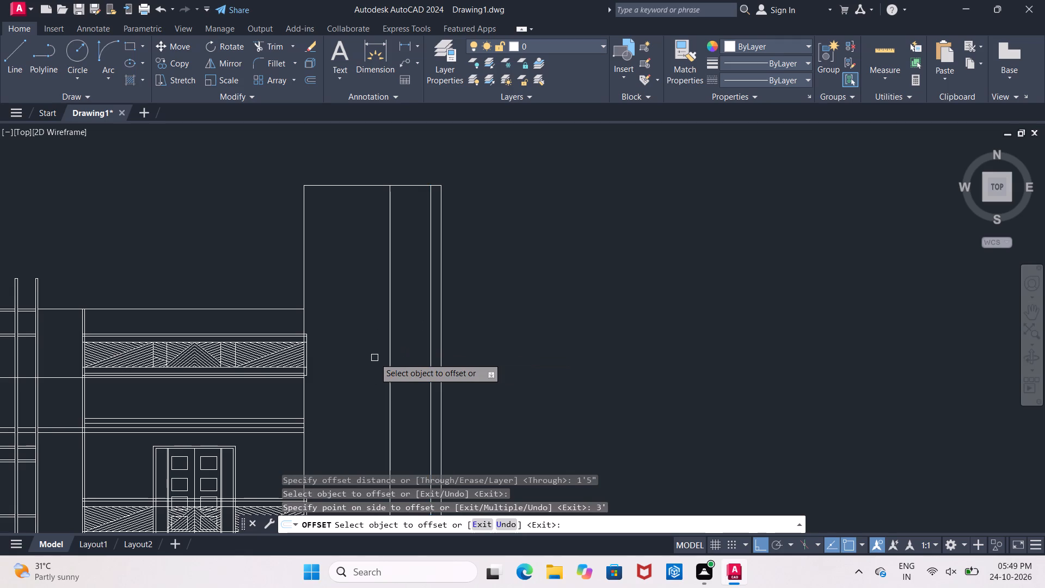
click(374, 358)
key(Escape)
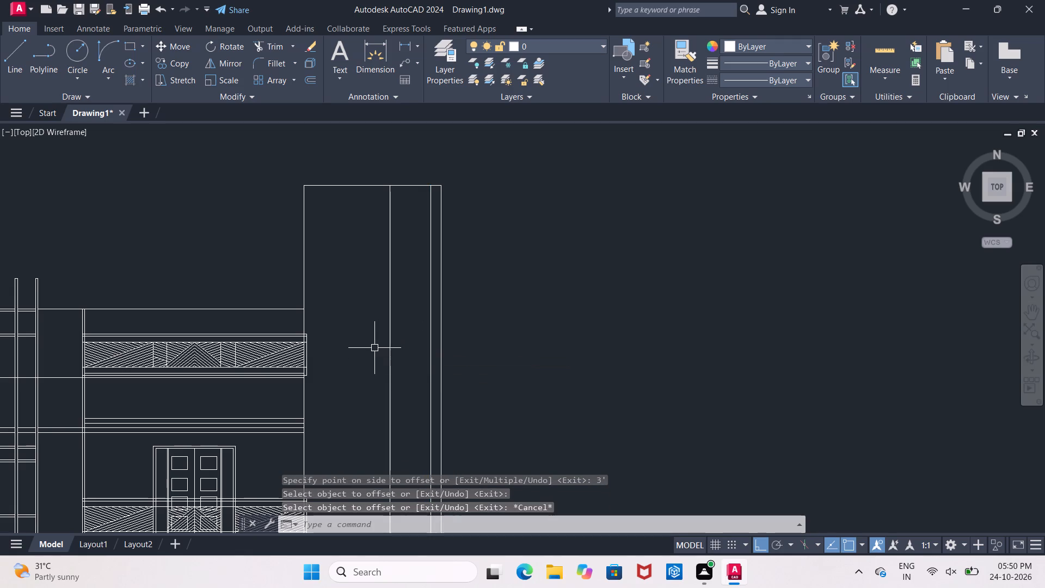
Offset the block's top edge 9" upward and its left vertical edge 9" outward.
key(o)
key(Return)
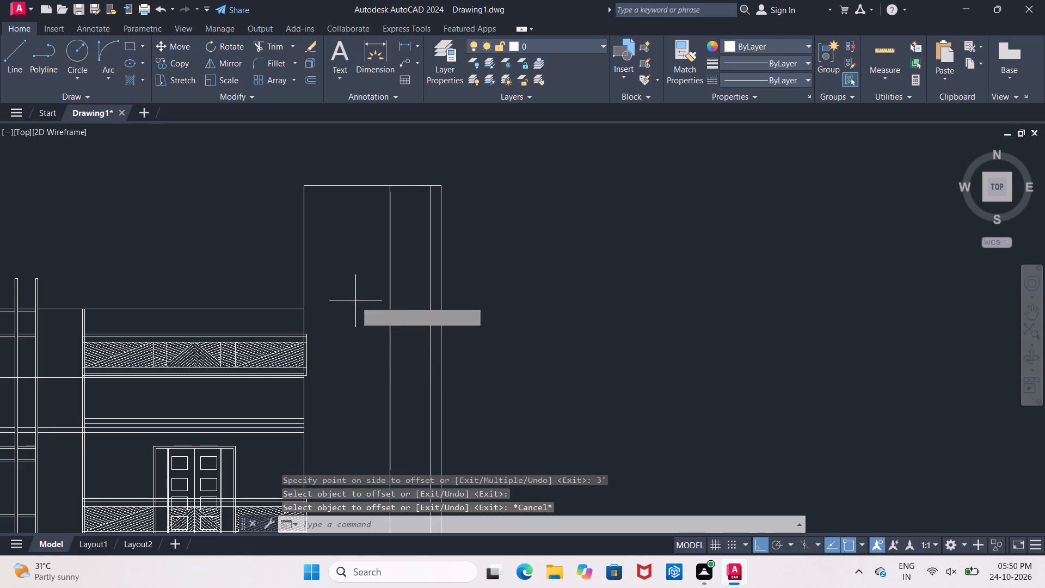
text(9")
key(Return)
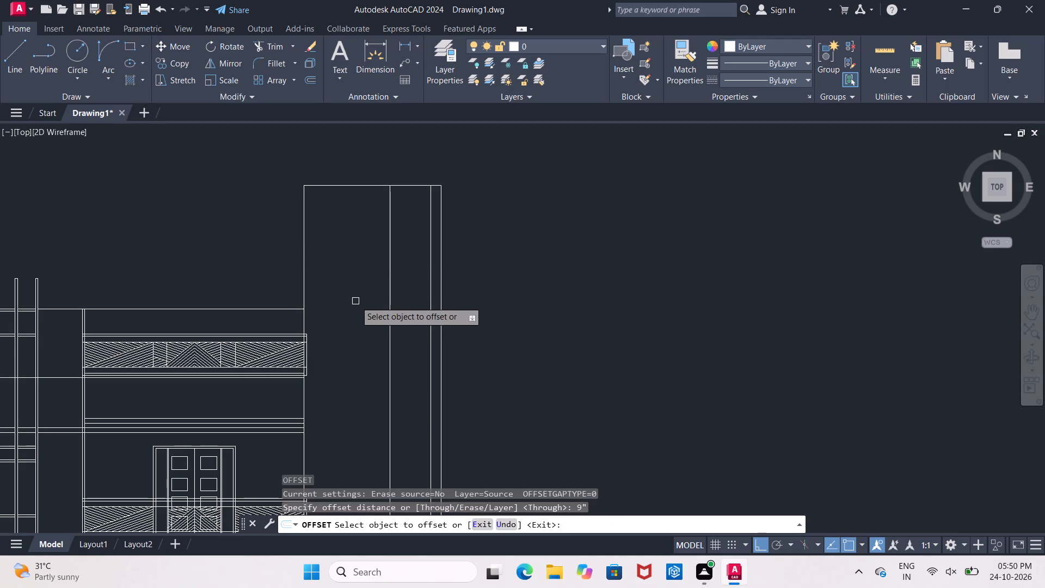
click(359, 185)
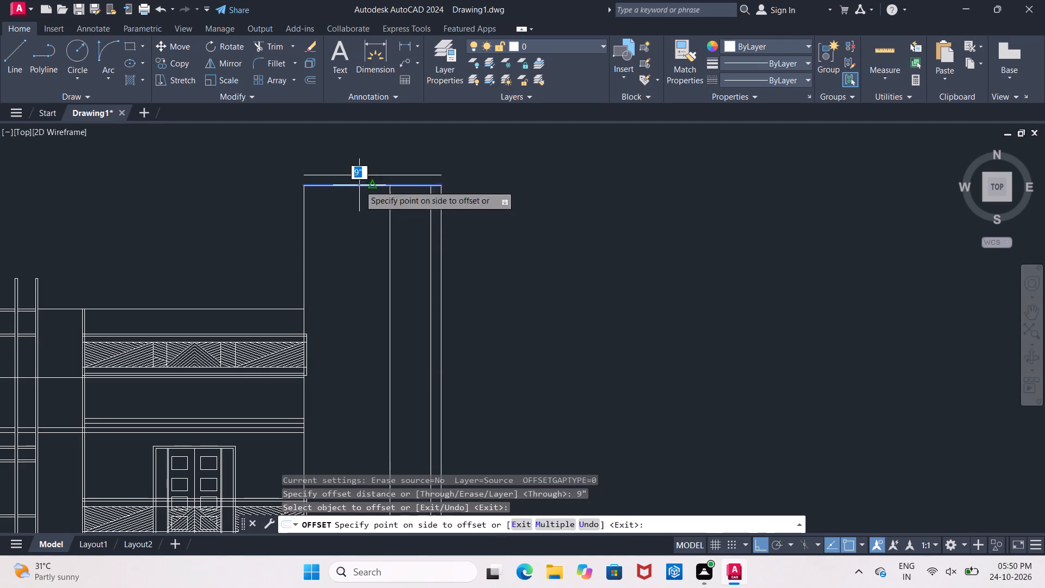
click(366, 151)
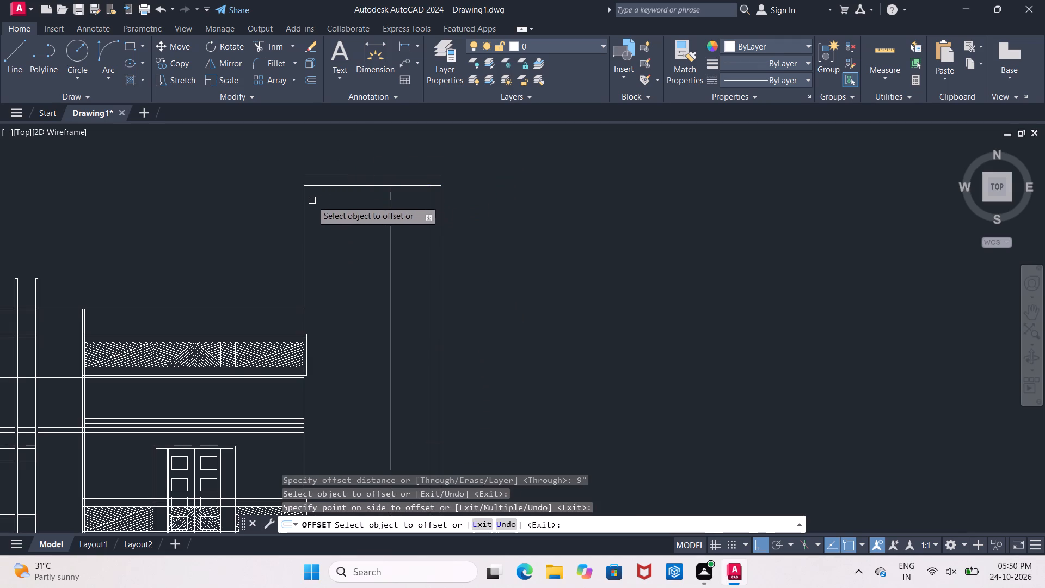
click(306, 204)
click(285, 207)
key(Escape)
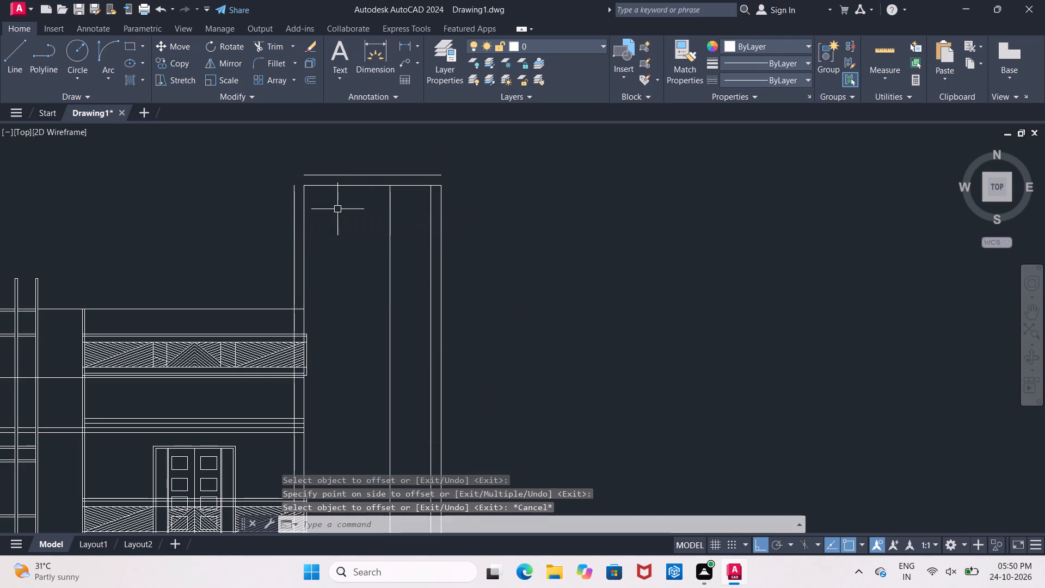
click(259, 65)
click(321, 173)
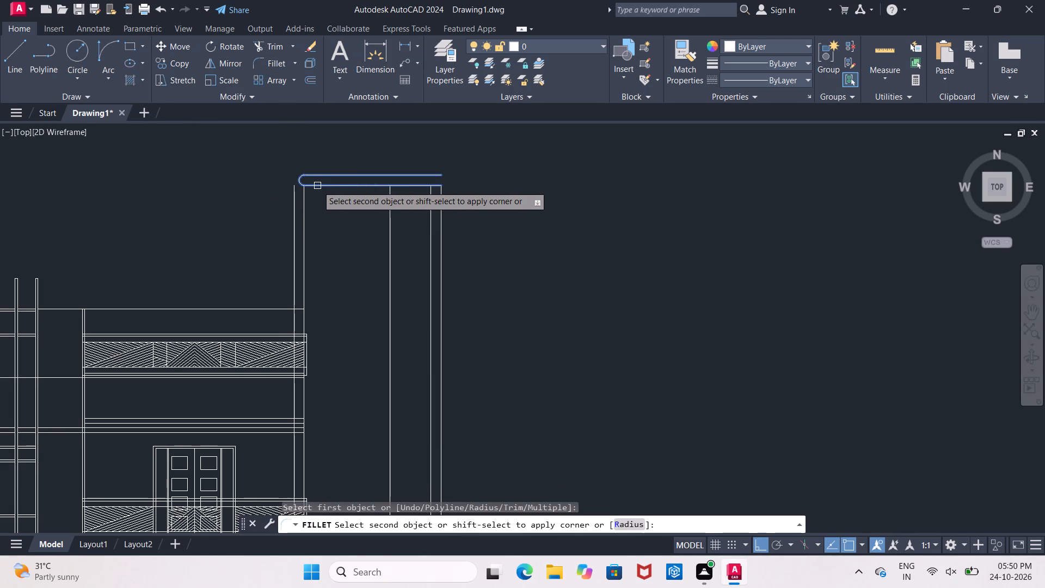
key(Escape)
Erase the block's top edge and the offset line above it.
scroll(291, 148, up, 2)
middle_drag(291, 148, 282, 182)
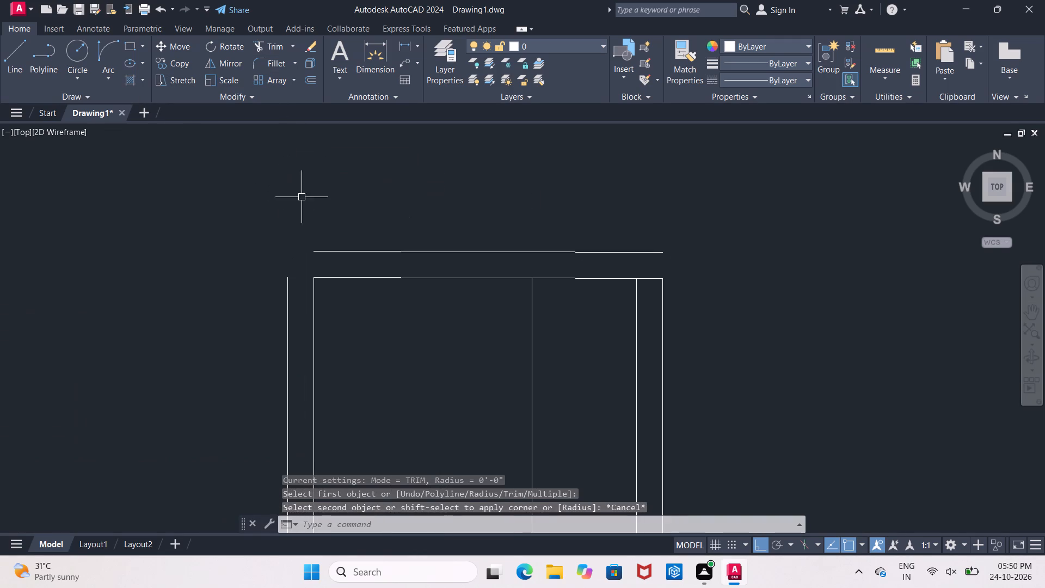
key(Escape)
drag(410, 249, 410, 256)
click(415, 274)
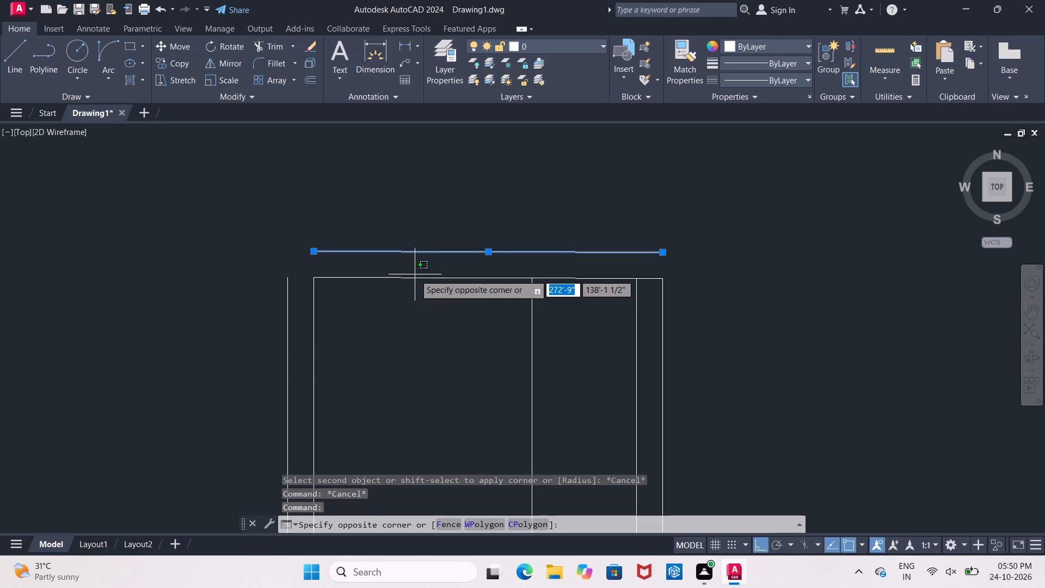
key(Delete)
key(Delete)
key(Escape)
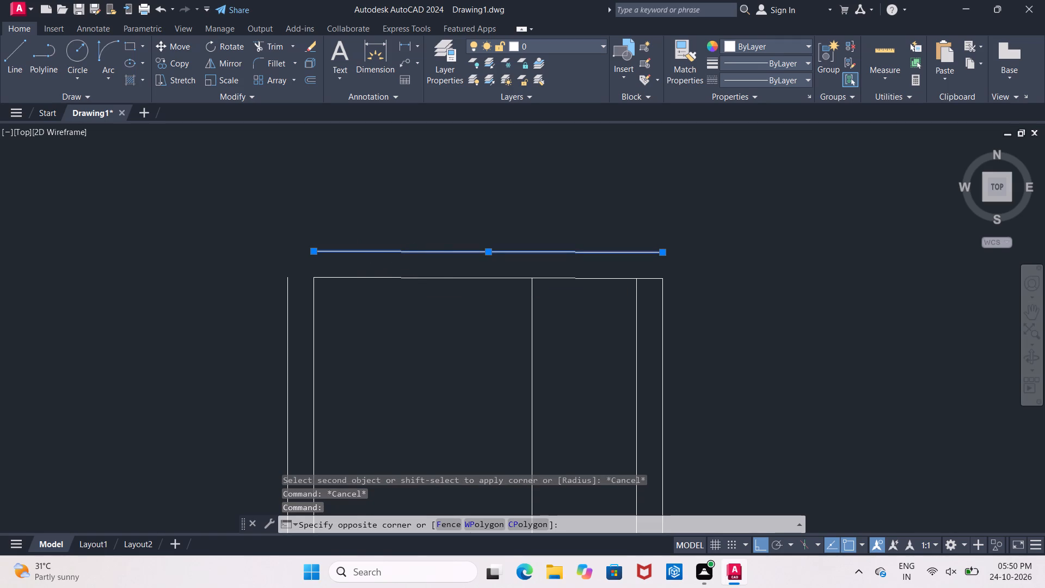
click(421, 277)
key(Delete)
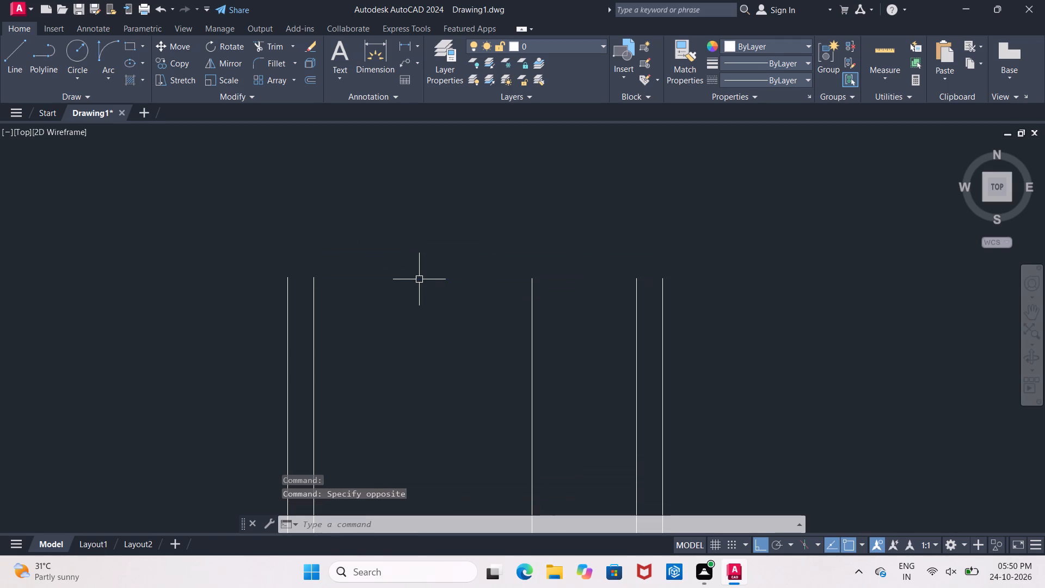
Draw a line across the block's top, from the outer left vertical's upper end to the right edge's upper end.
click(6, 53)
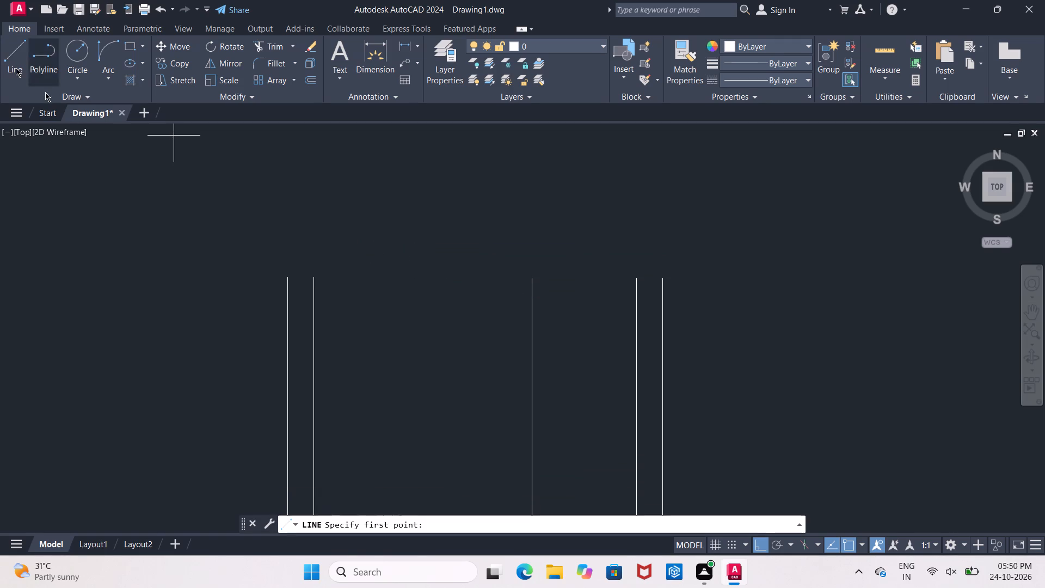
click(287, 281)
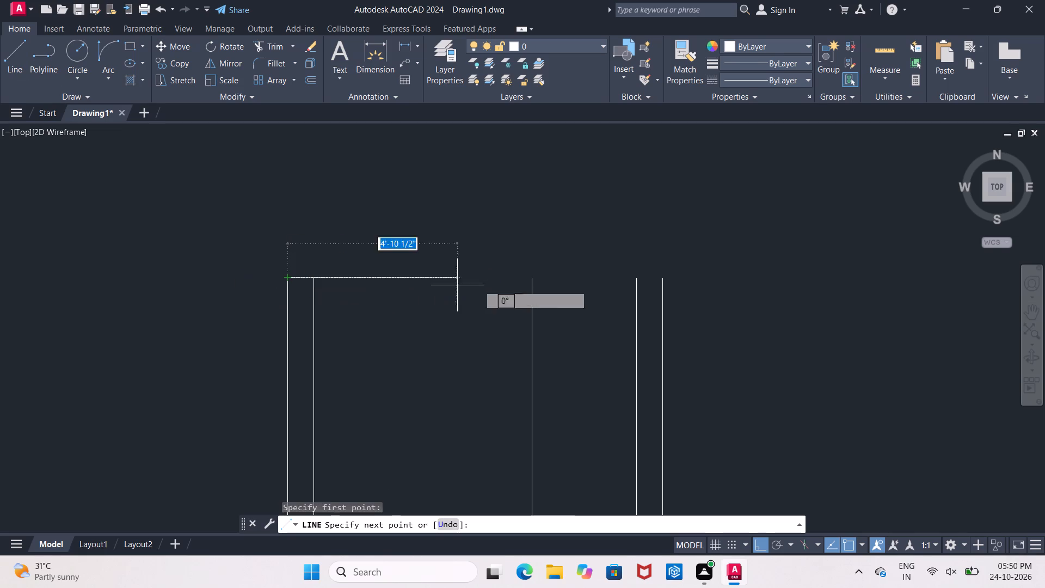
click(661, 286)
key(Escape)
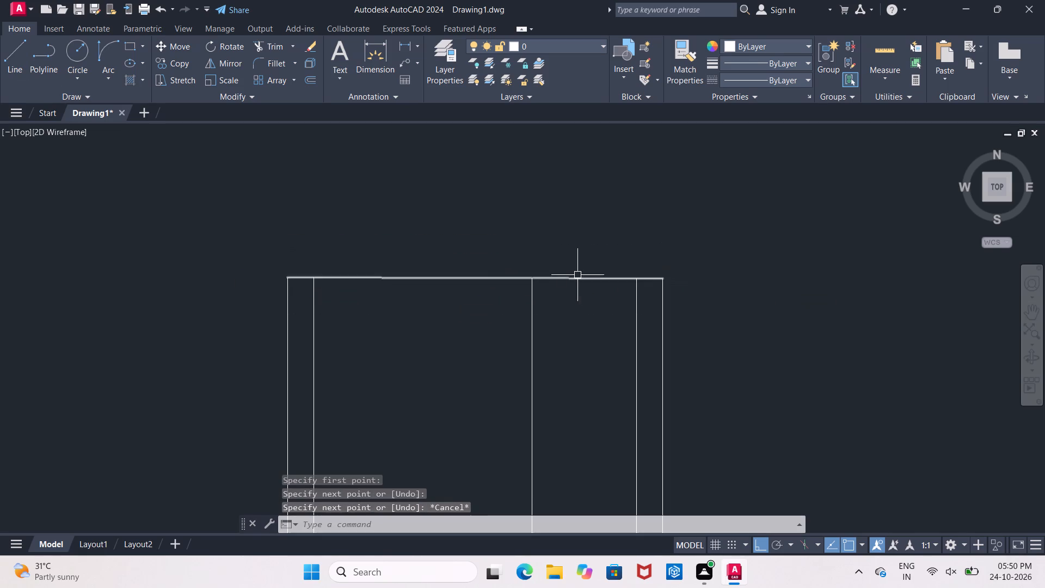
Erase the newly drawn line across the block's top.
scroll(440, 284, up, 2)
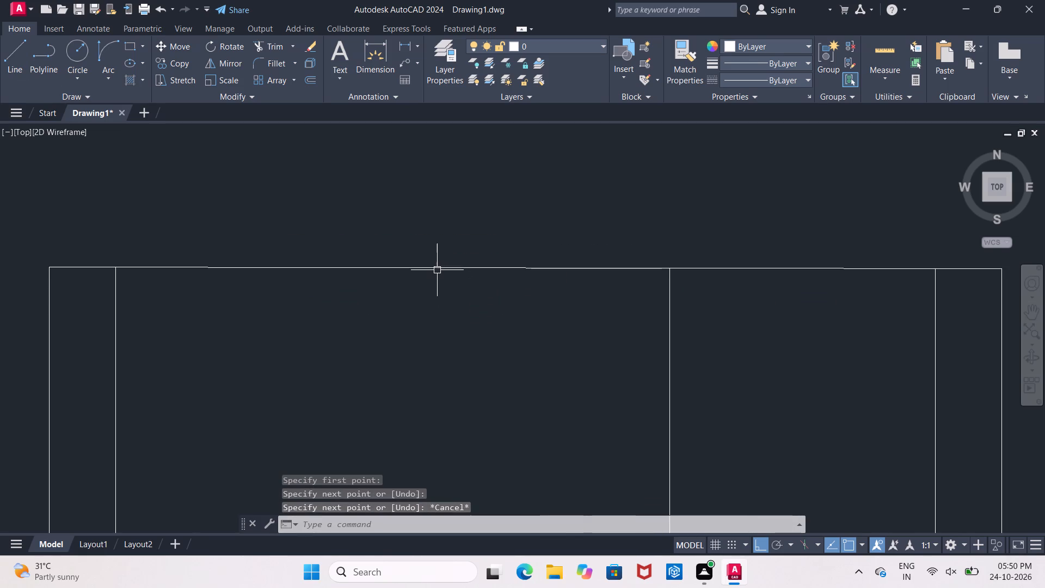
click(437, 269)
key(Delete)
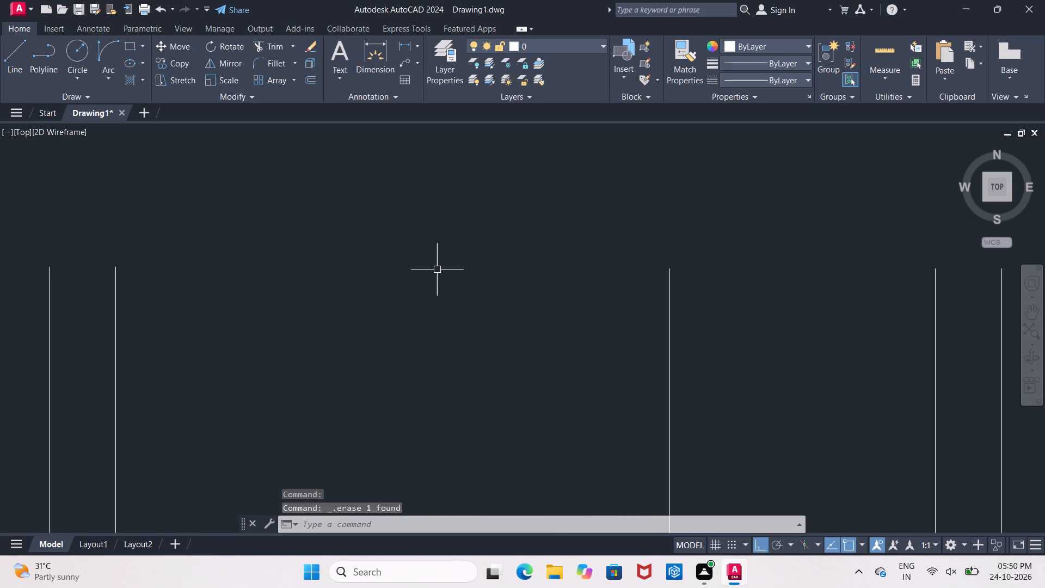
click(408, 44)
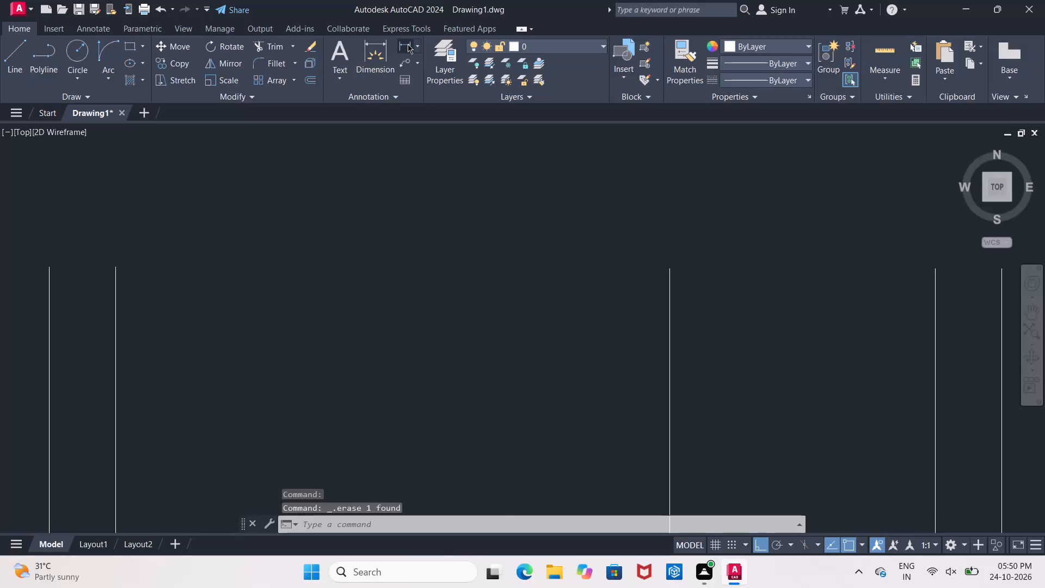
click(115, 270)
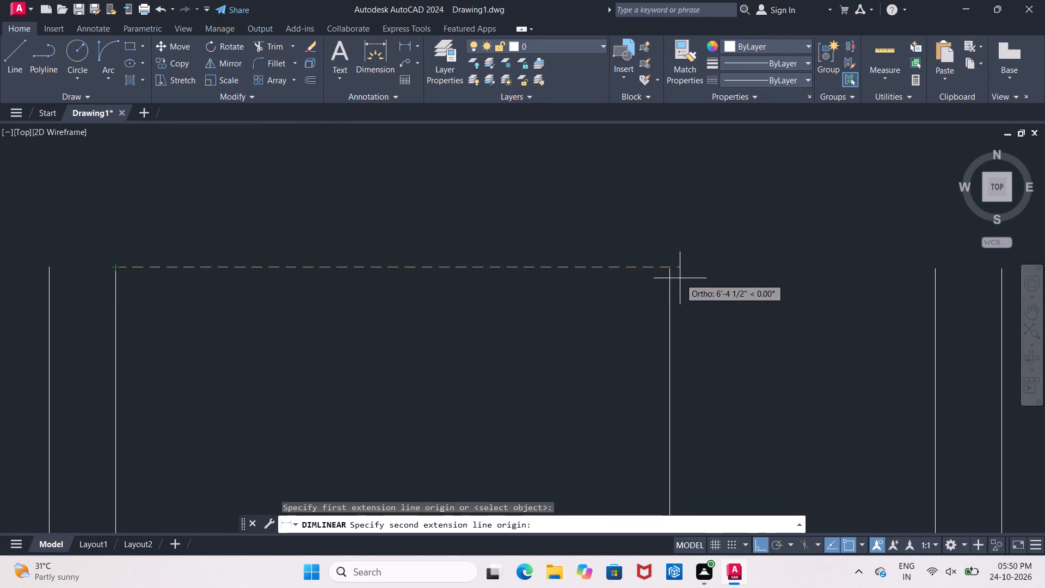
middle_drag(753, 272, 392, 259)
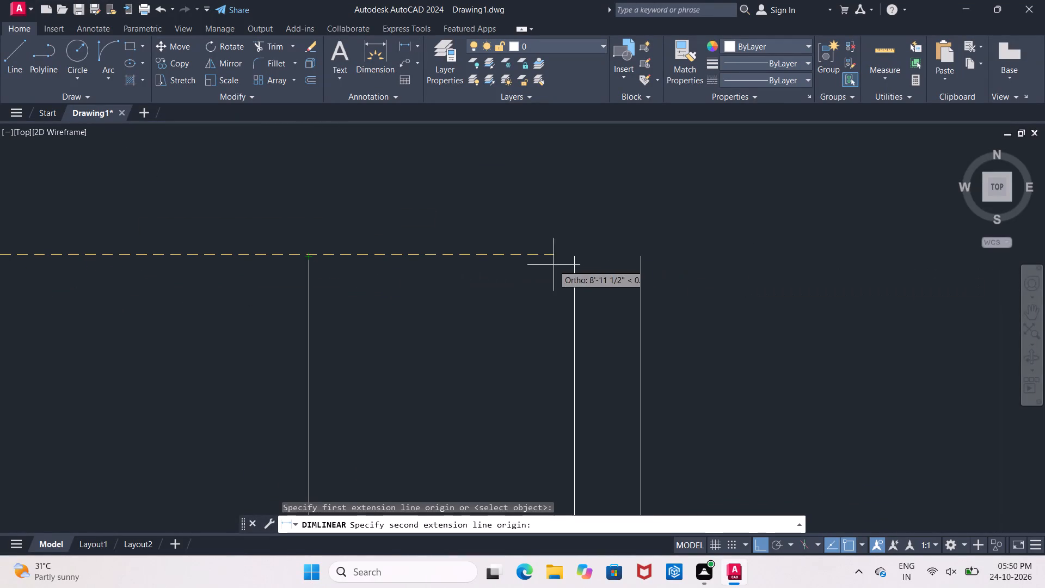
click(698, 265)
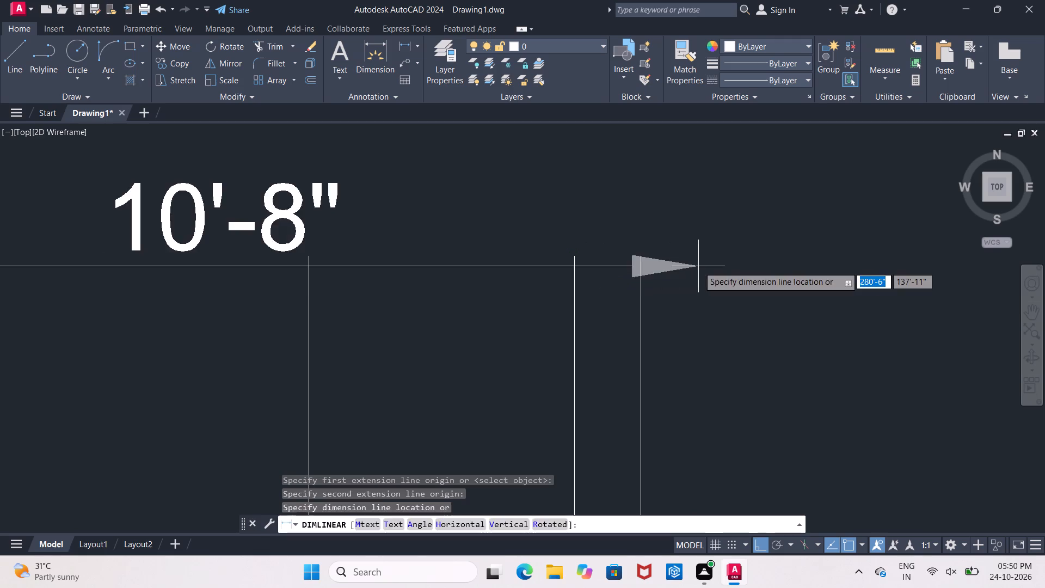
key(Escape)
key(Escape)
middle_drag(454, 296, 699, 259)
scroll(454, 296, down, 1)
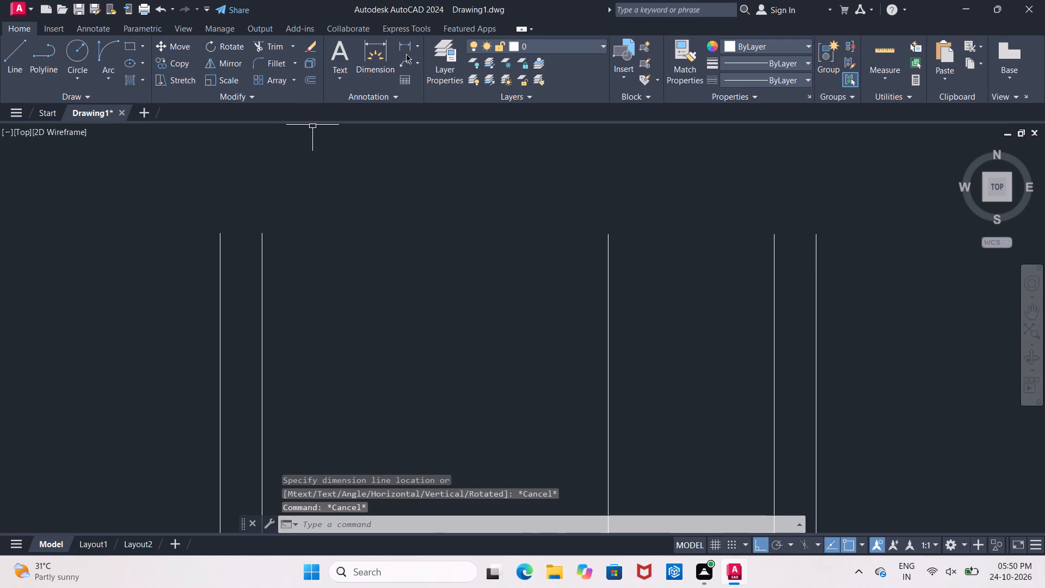
Draw a horizontal line about 12'-3" long from the outer left vertical's upper end, running past the block's right edge.
click(11, 52)
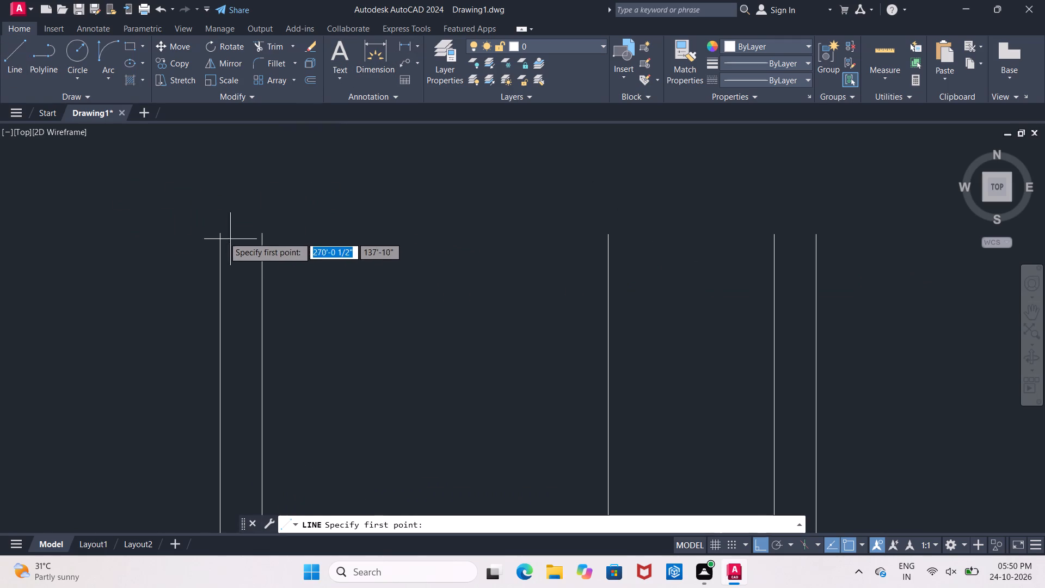
click(217, 234)
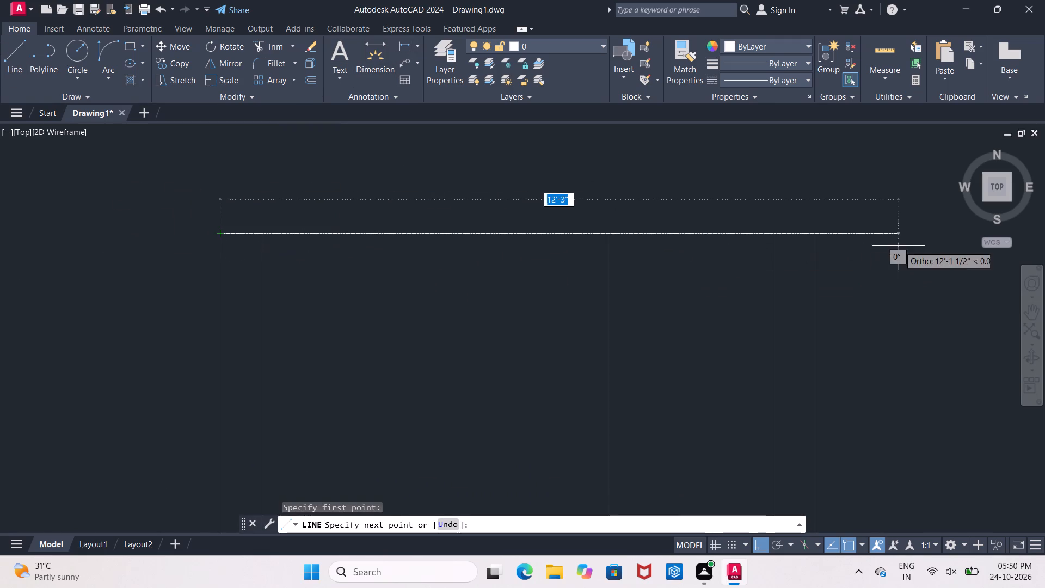
click(899, 246)
key(Escape)
Extend the block's inner and right-hand verticals up to the new top line.
scroll(485, 253, up, 1)
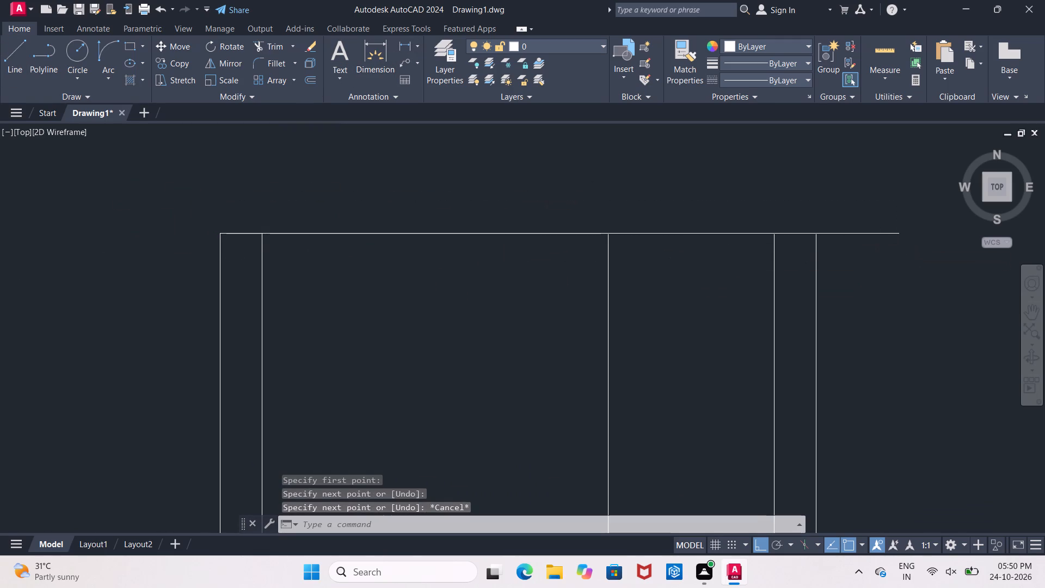
text(EX)
key(space)
key(space)
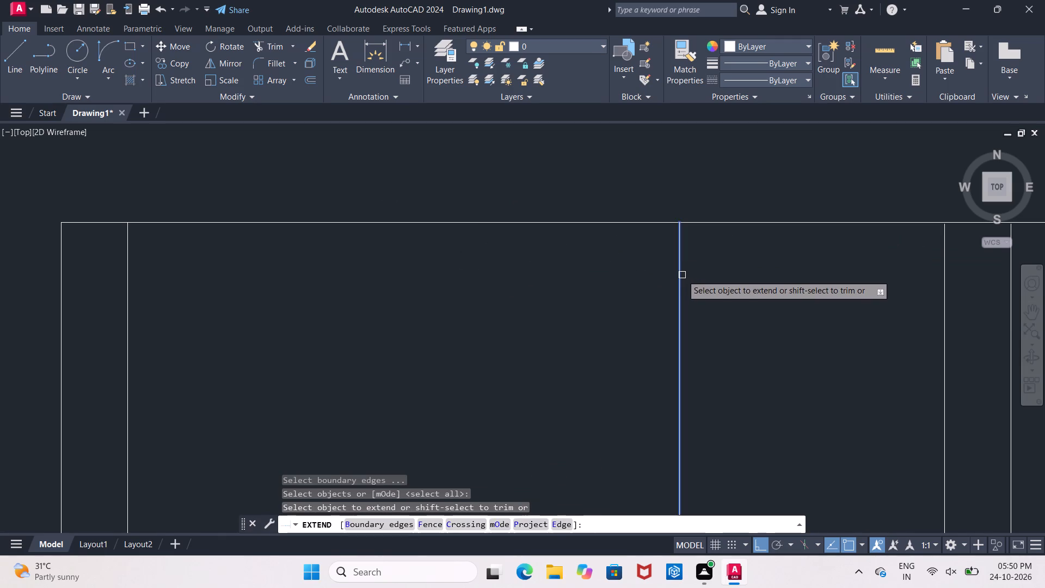
click(682, 275)
click(950, 313)
click(928, 319)
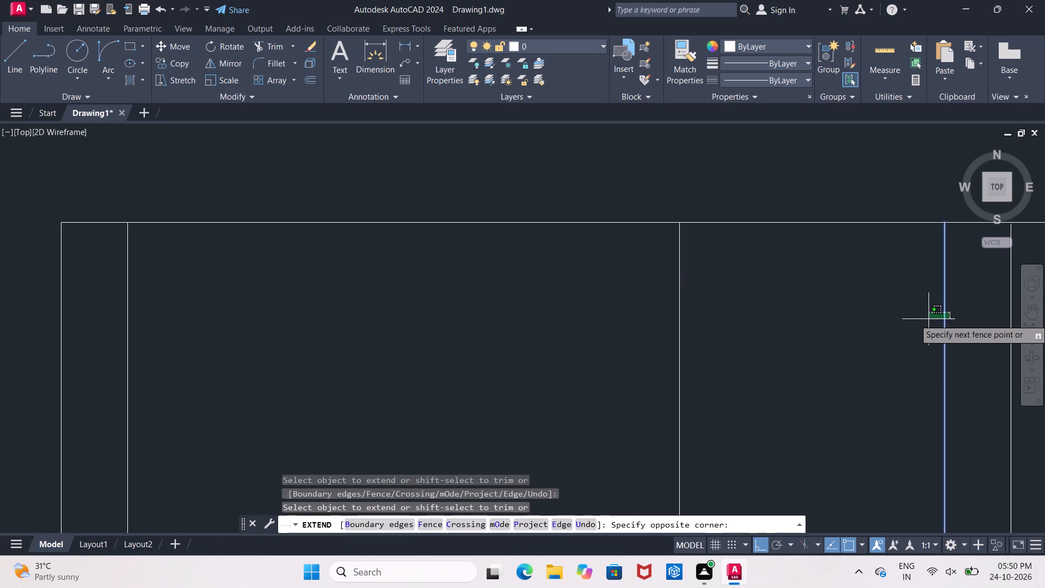
middle_drag(561, 312, 449, 240)
scroll(449, 240, down, 3)
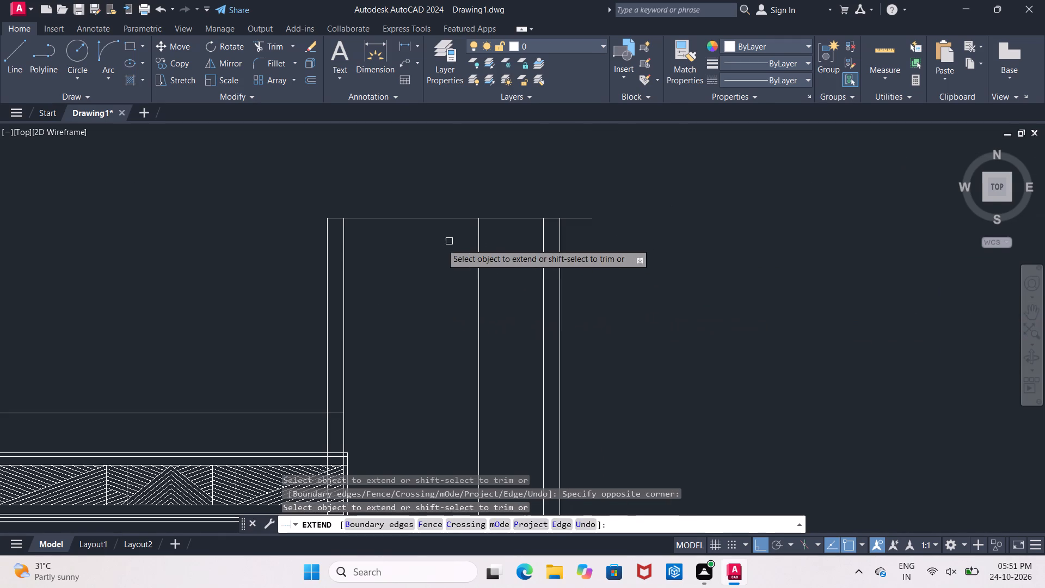
click(338, 245)
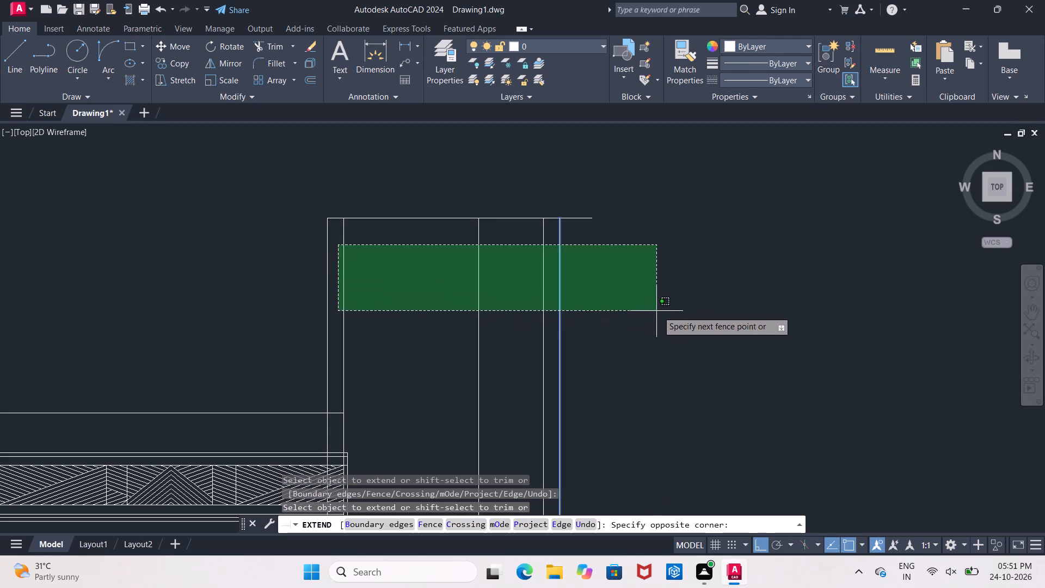
click(661, 311)
key(Escape)
Trim the part of the top line that overhangs beyond the block's right edge.
text(TR)
key(space)
key(space)
click(582, 216)
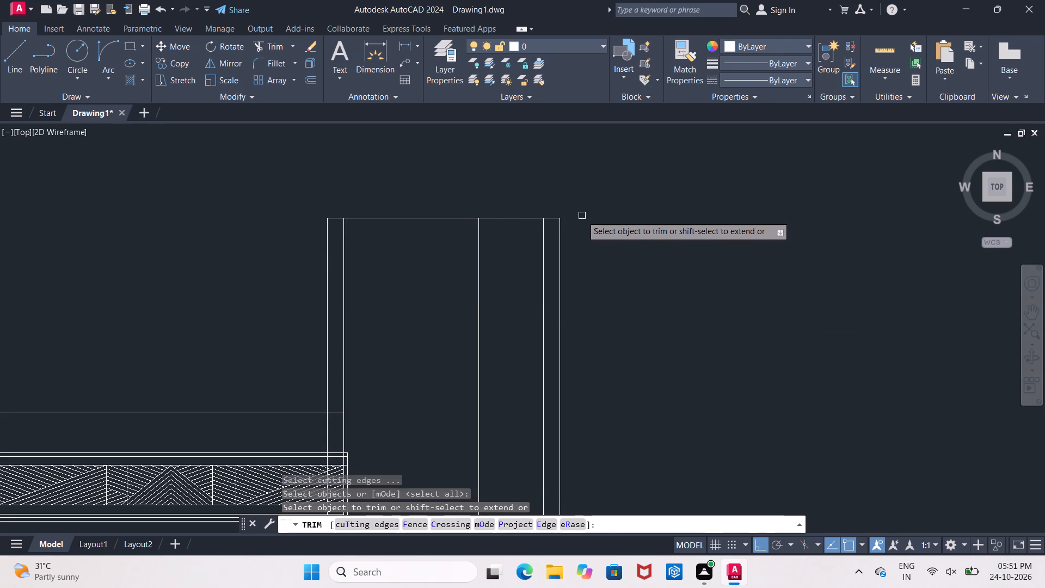
middle_drag(576, 265, 629, 355)
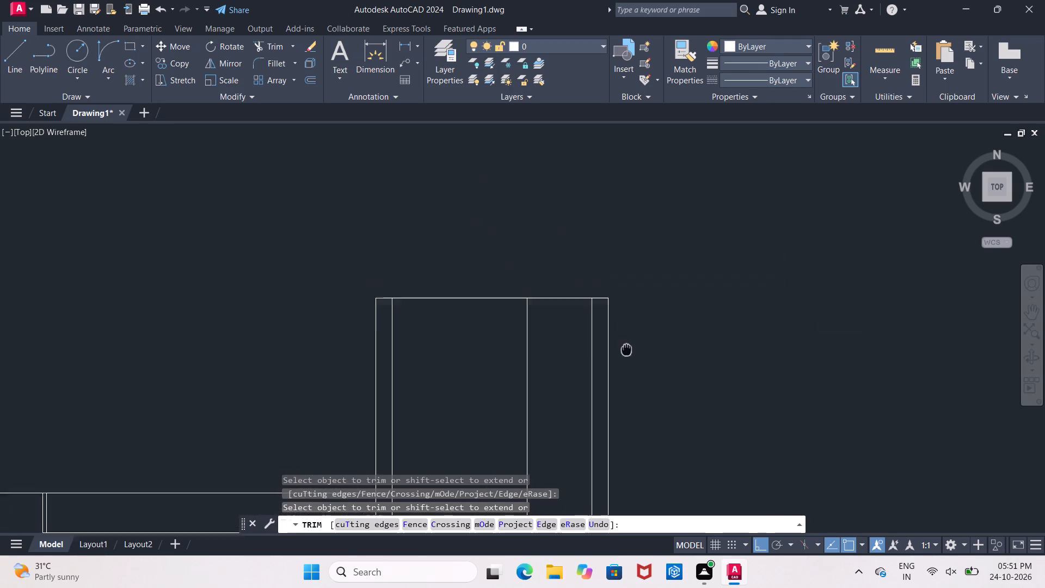
middle_drag(629, 355, 646, 390)
scroll(645, 393, down, 1)
middle_drag(645, 393, 628, 303)
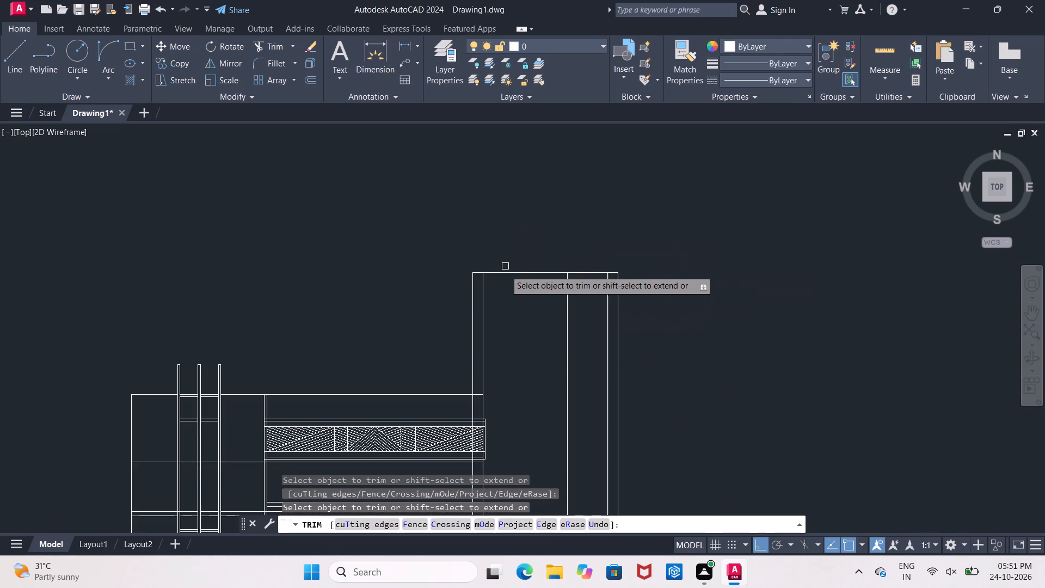
scroll(505, 270, up, 1)
key(Escape)
Offset the block's top line 9" upward.
key(o)
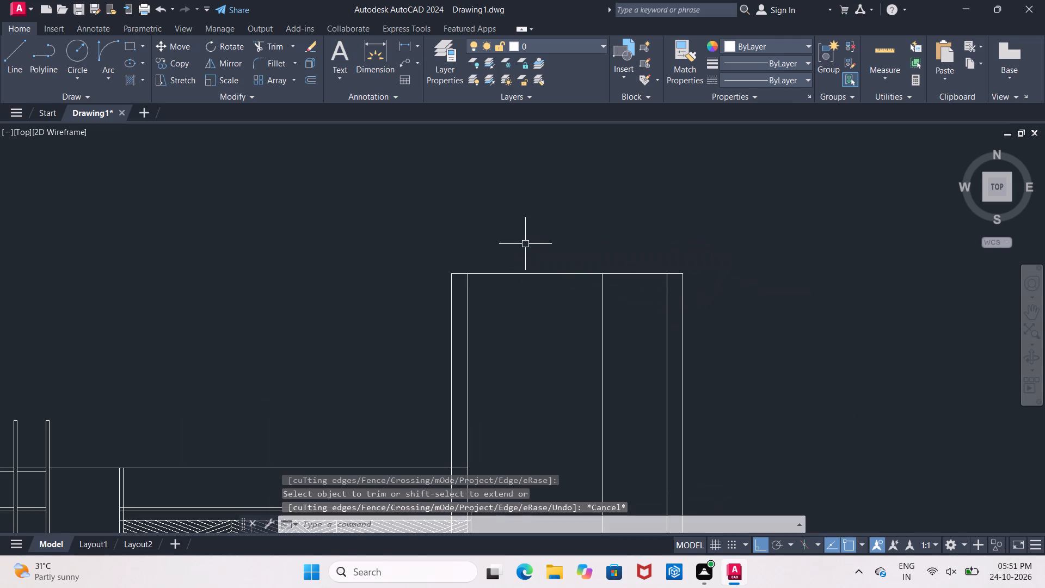
key(Return)
text(9")
key(Return)
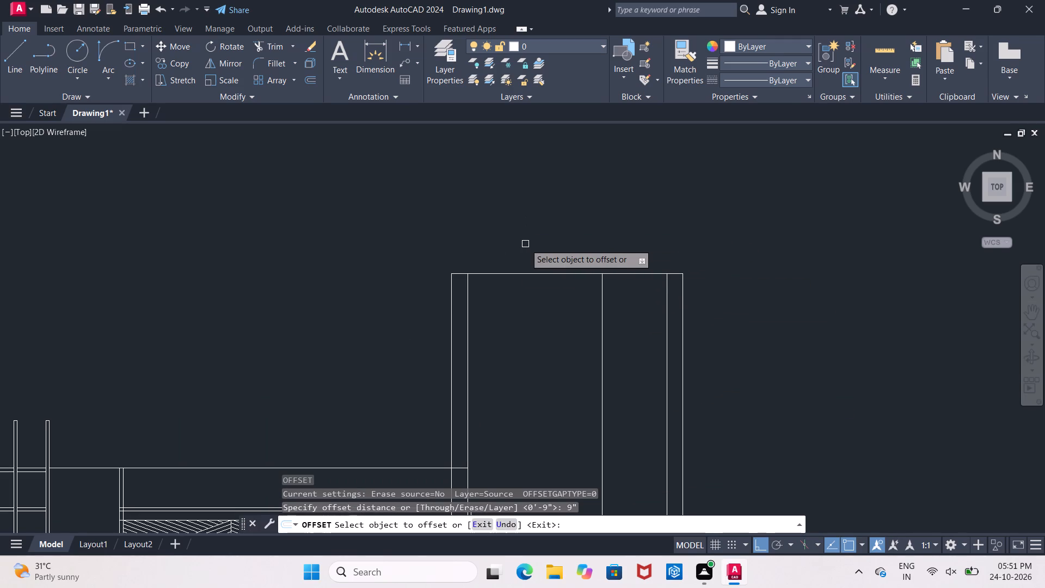
click(523, 272)
click(535, 248)
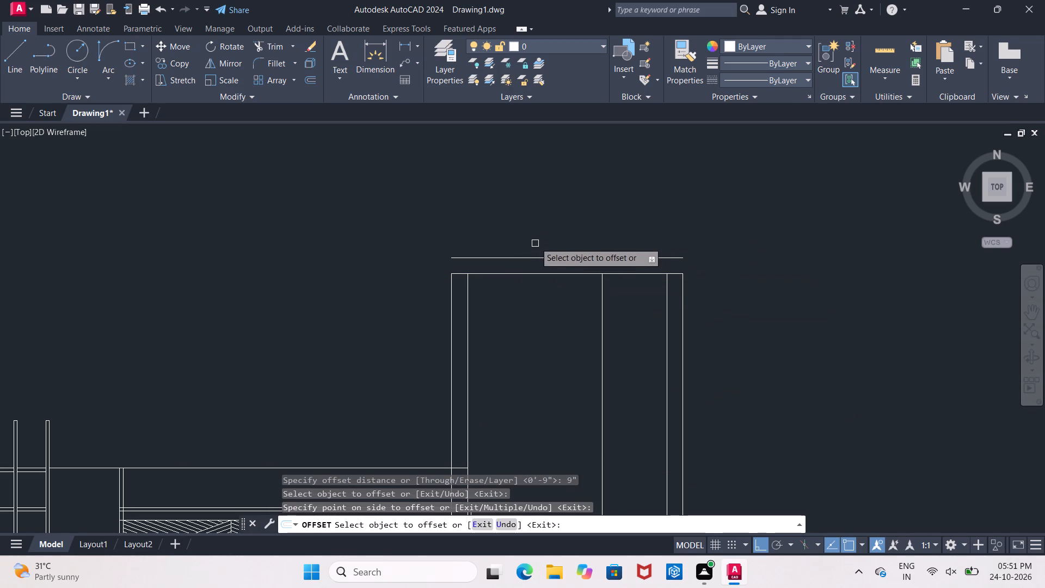
key(grave)
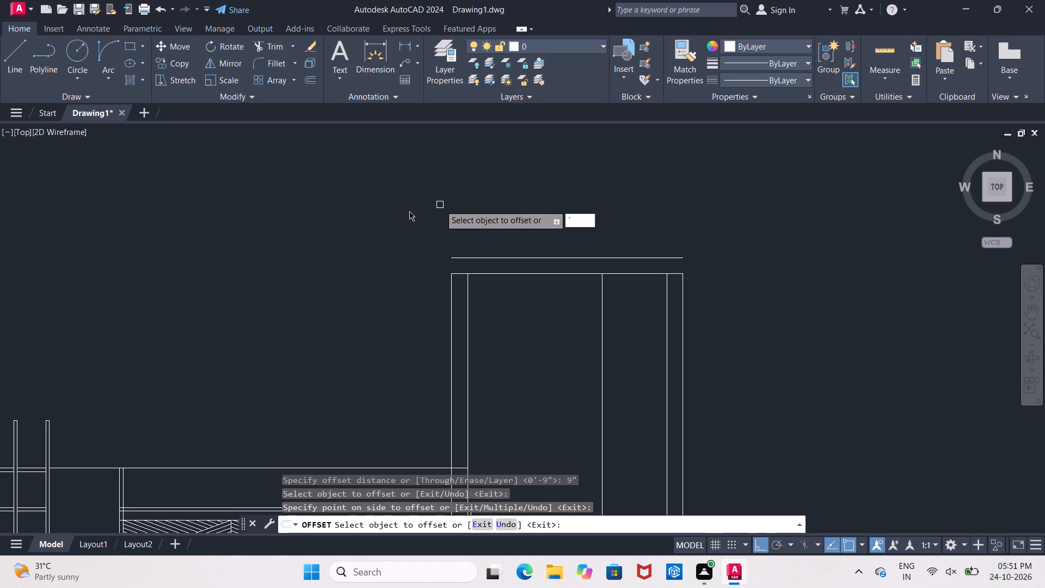
key(Escape)
key(Escape)
Erase the block's outer left vertical line.
middle_drag(413, 232, 395, 222)
scroll(408, 238, up, 1)
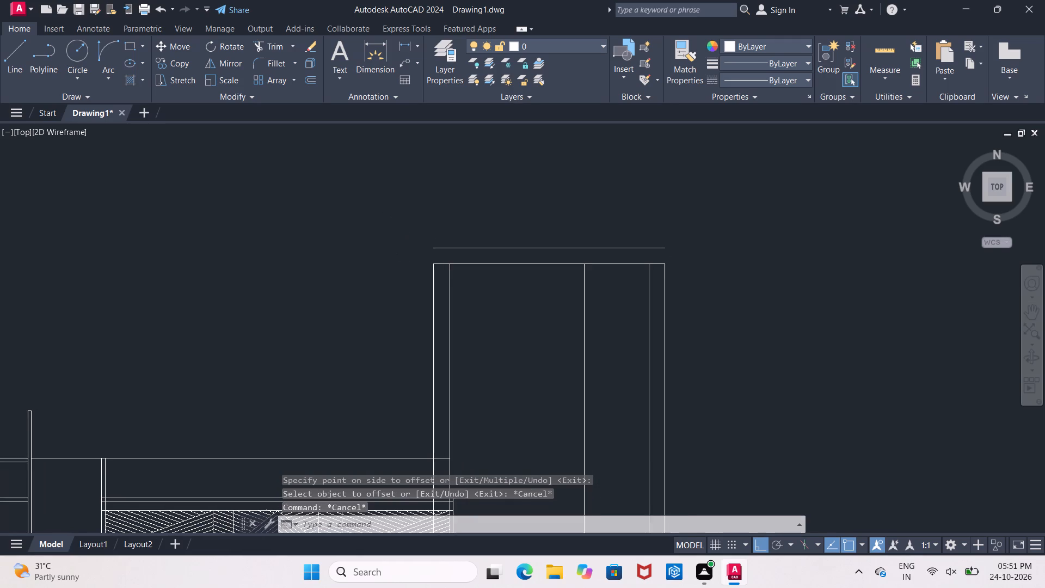
middle_drag(408, 238, 361, 226)
scroll(434, 321, down, 1)
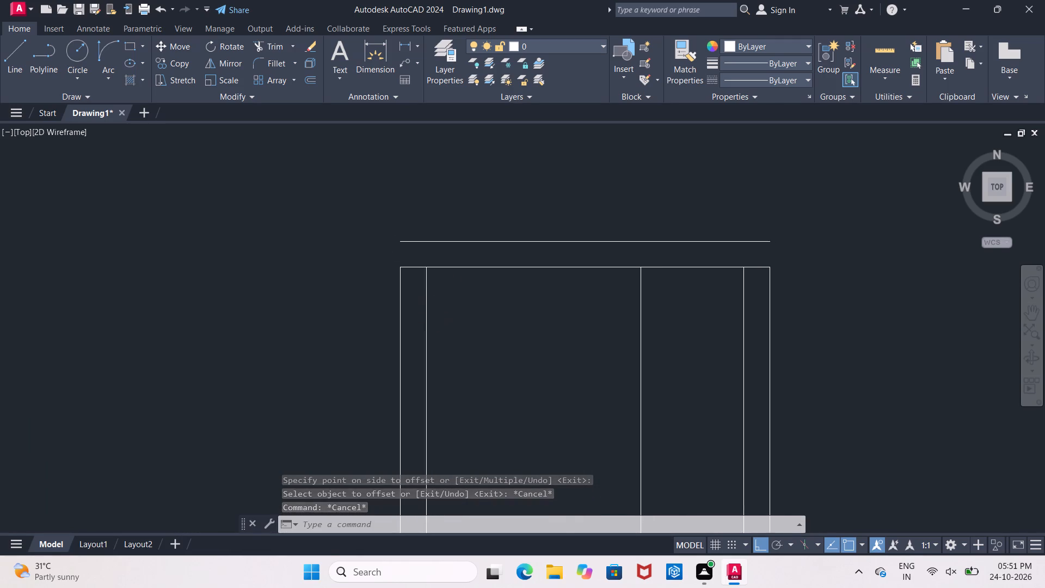
scroll(434, 321, down, 1)
middle_drag(434, 321, 419, 256)
scroll(417, 265, up, 1)
text(TR)
key(space)
key(space)
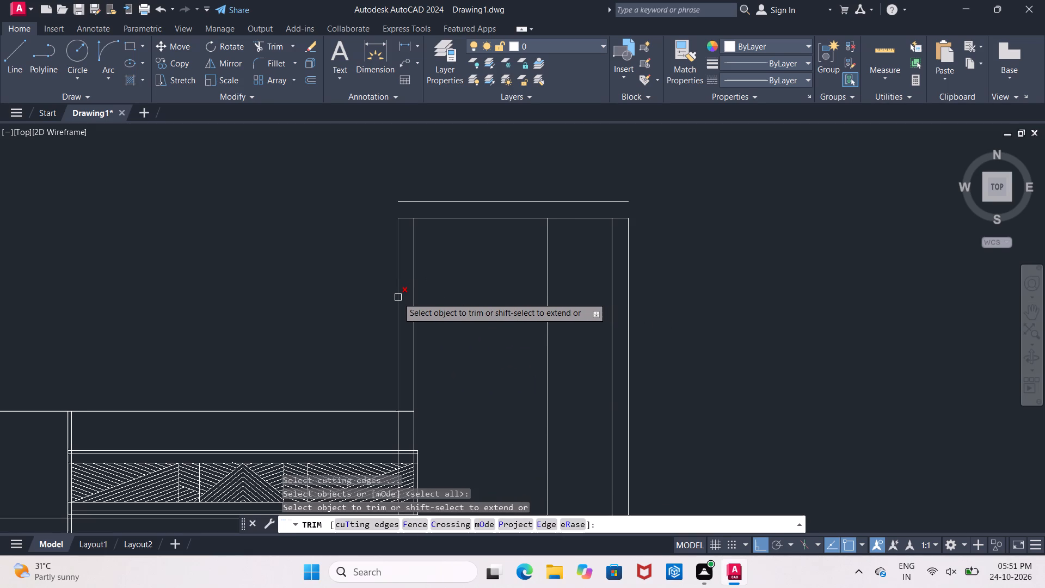
key(Escape)
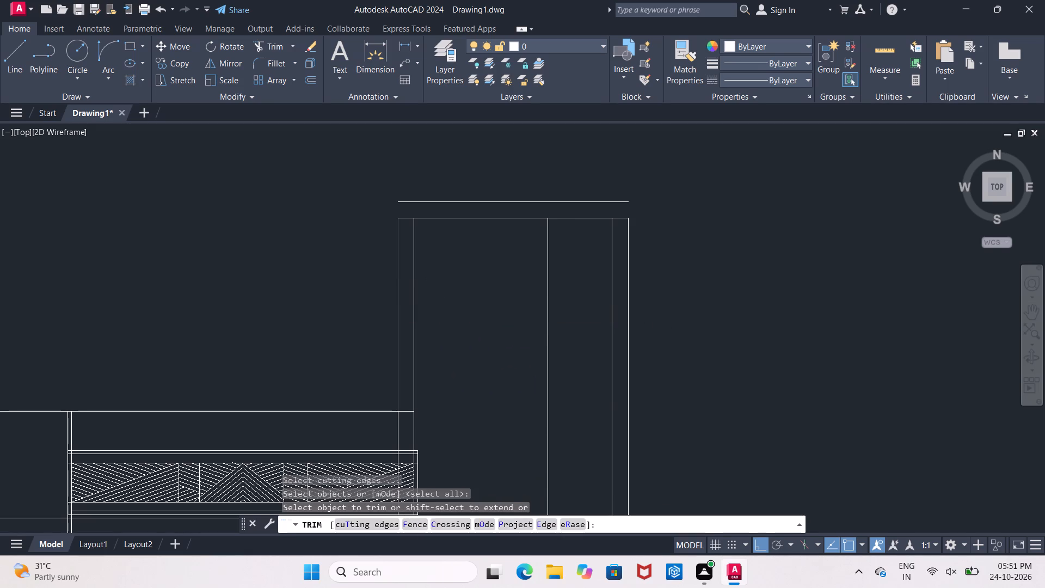
click(398, 297)
key(Delete)
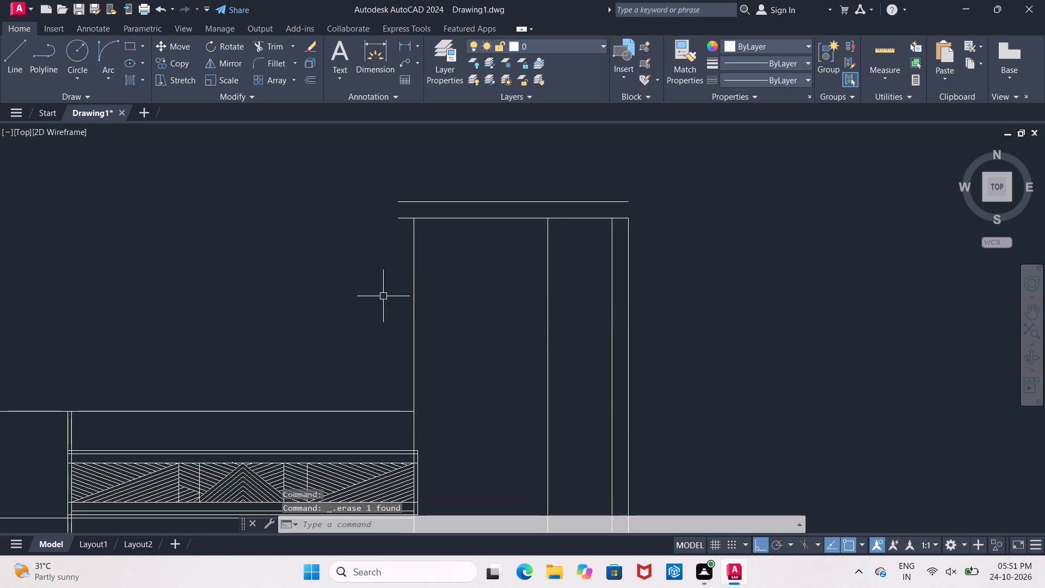
Close both ends of the band above the block with short vertical lines joining its two horizontal edges.
middle_drag(356, 293, 331, 310)
click(16, 53)
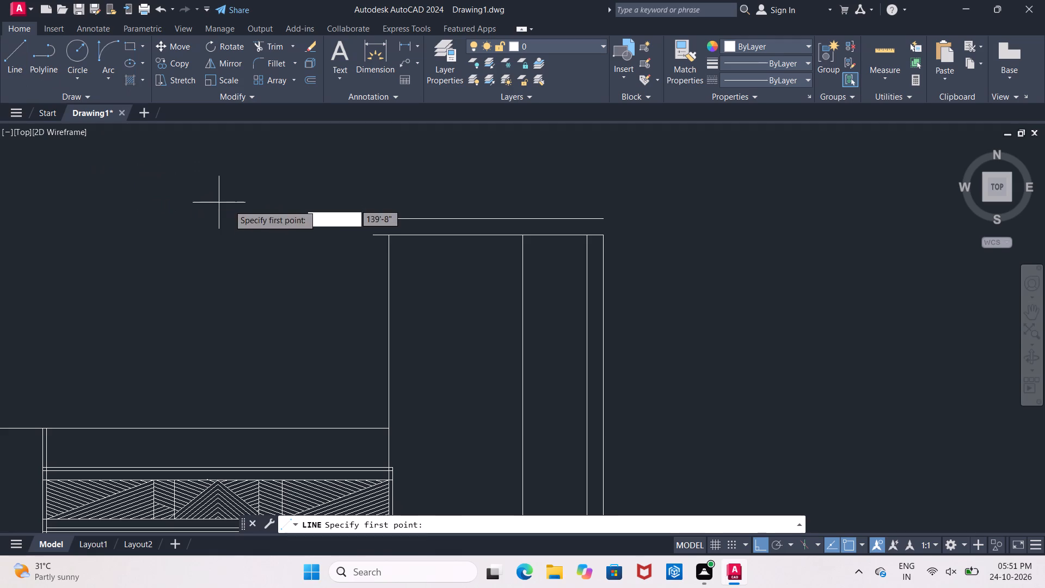
click(370, 218)
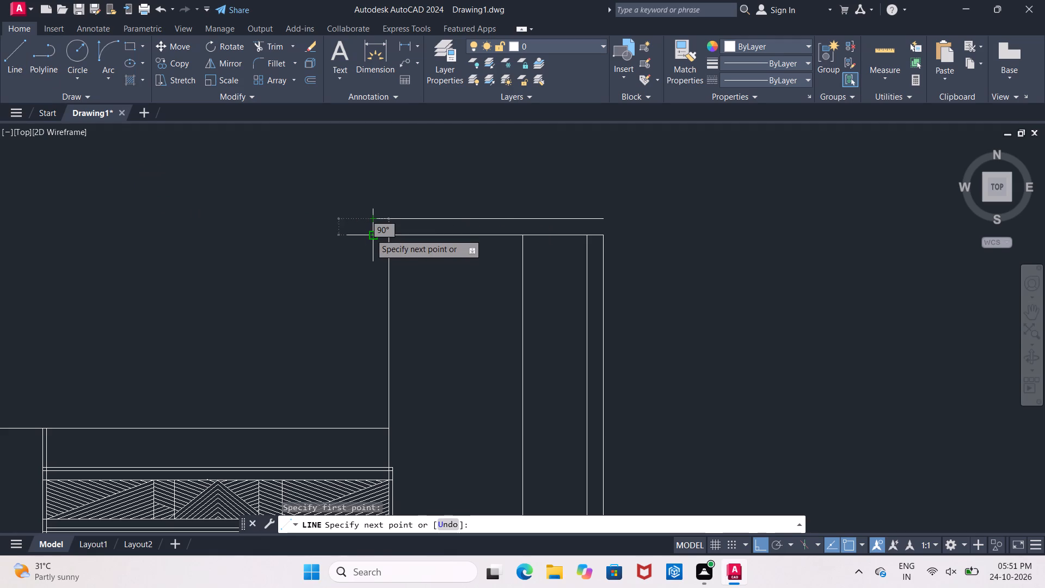
click(370, 234)
key(Escape)
middle_drag(497, 290, 405, 287)
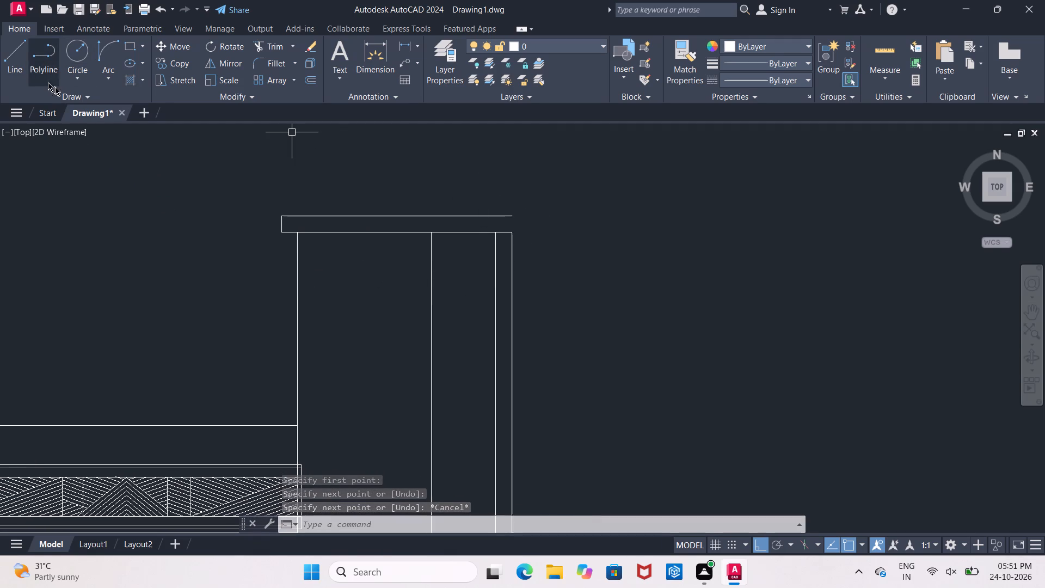
click(10, 59)
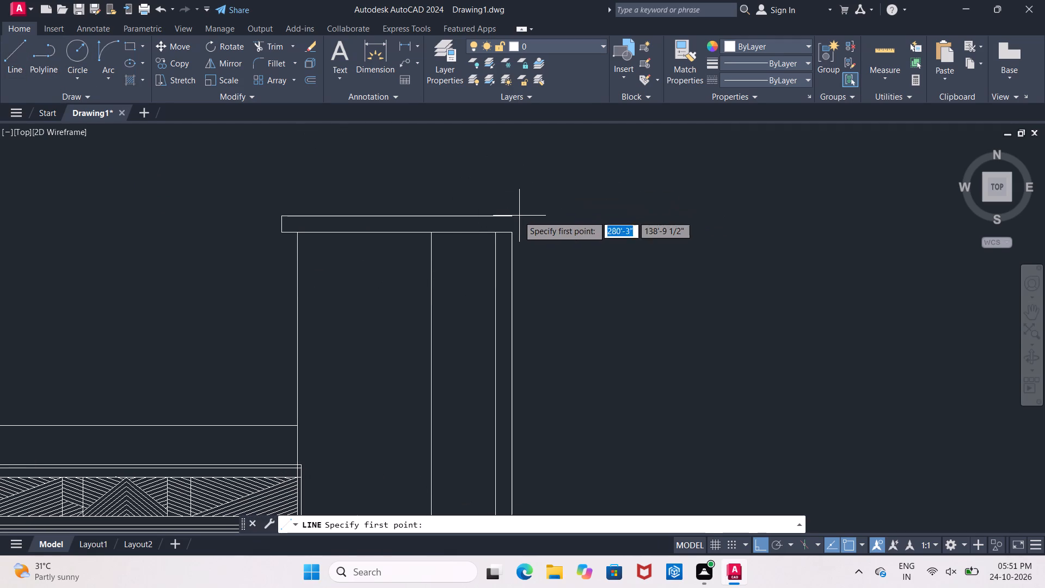
click(514, 216)
click(513, 231)
key(Escape)
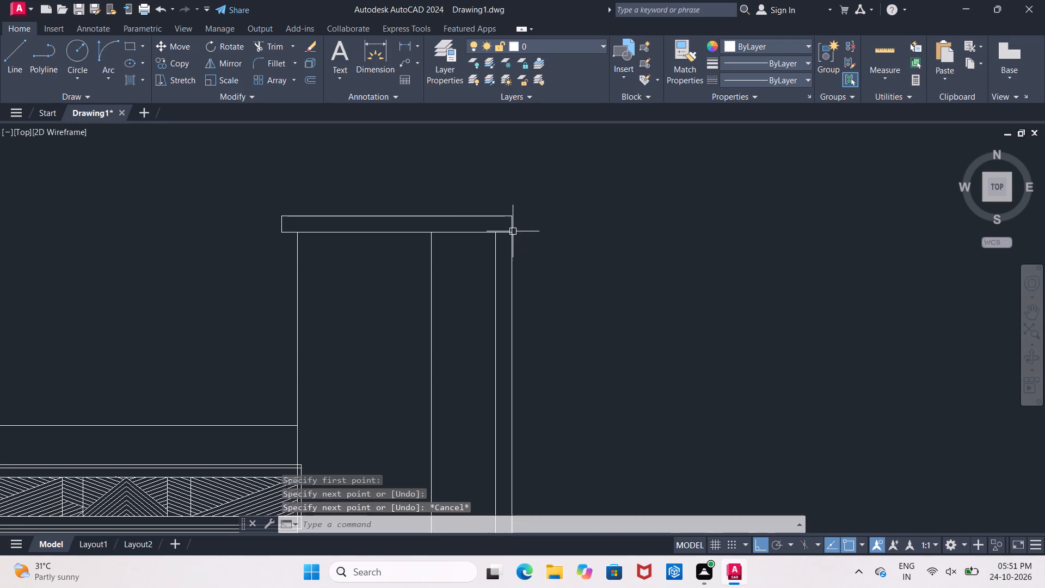
Offset the top band's lower edge 10" downward into the block.
middle_drag(491, 259, 494, 198)
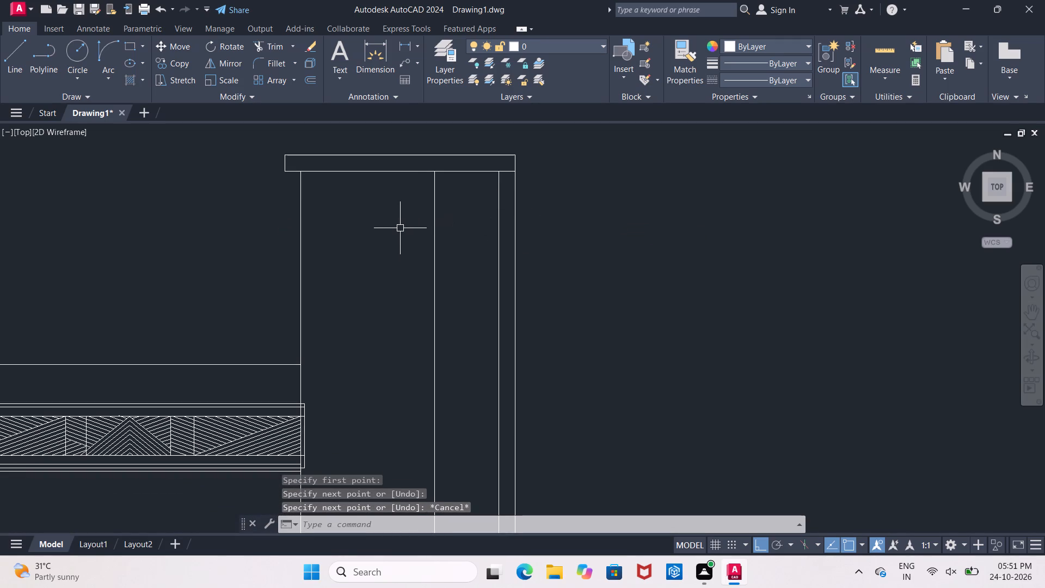
key(o)
key(Return)
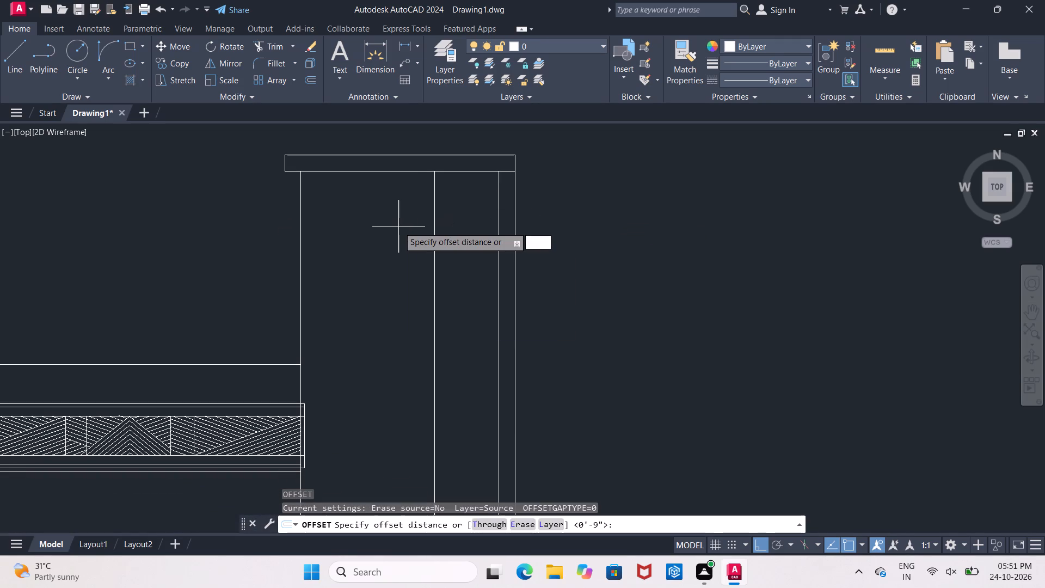
text(10")
key(Return)
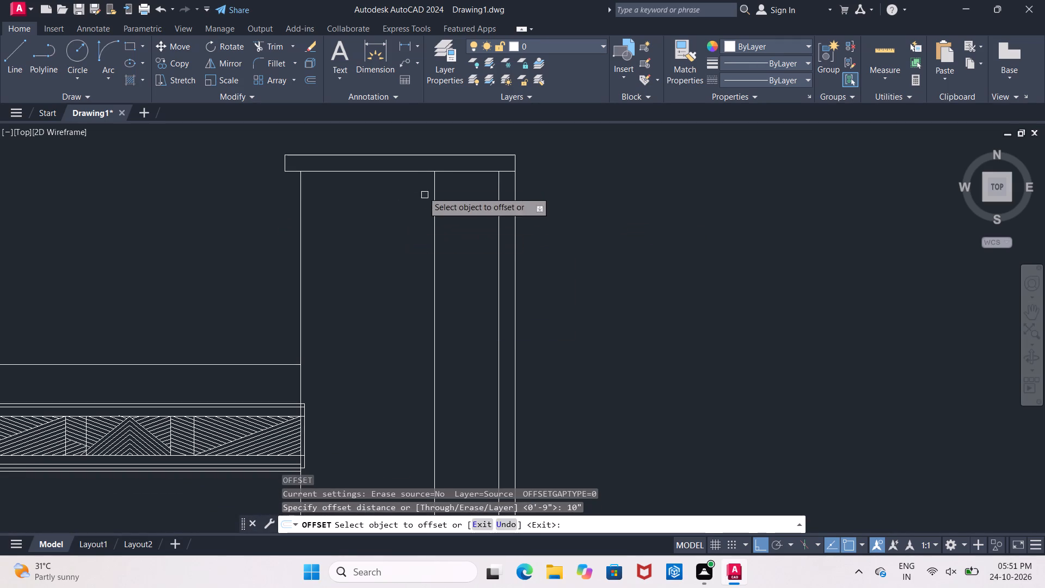
click(409, 173)
click(401, 241)
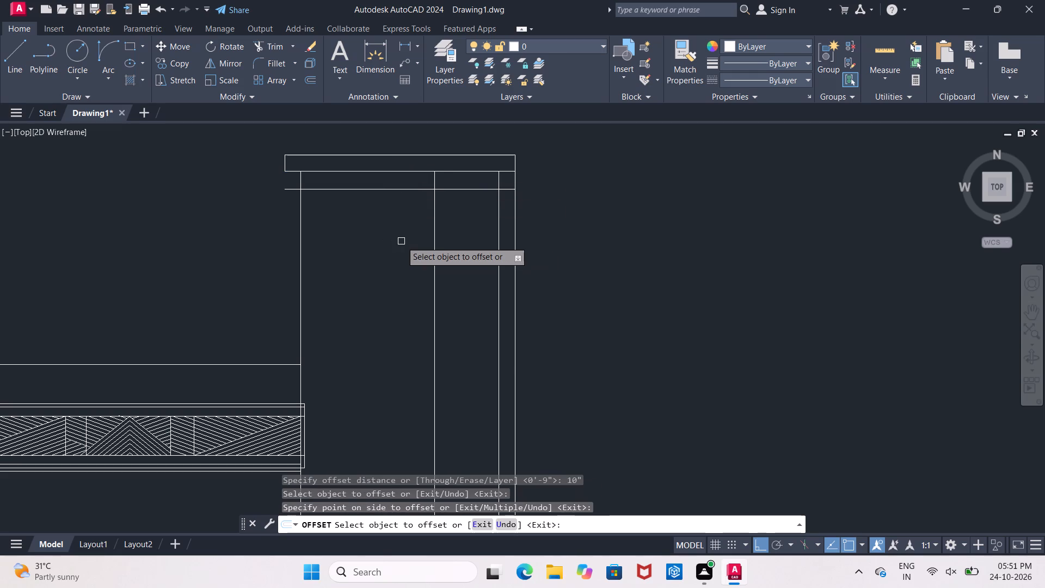
key(Escape)
Trim the new horizontal line's ends back to the block's left edge and the inner right vertical.
key(t)
text(R)
key(space)
key(space)
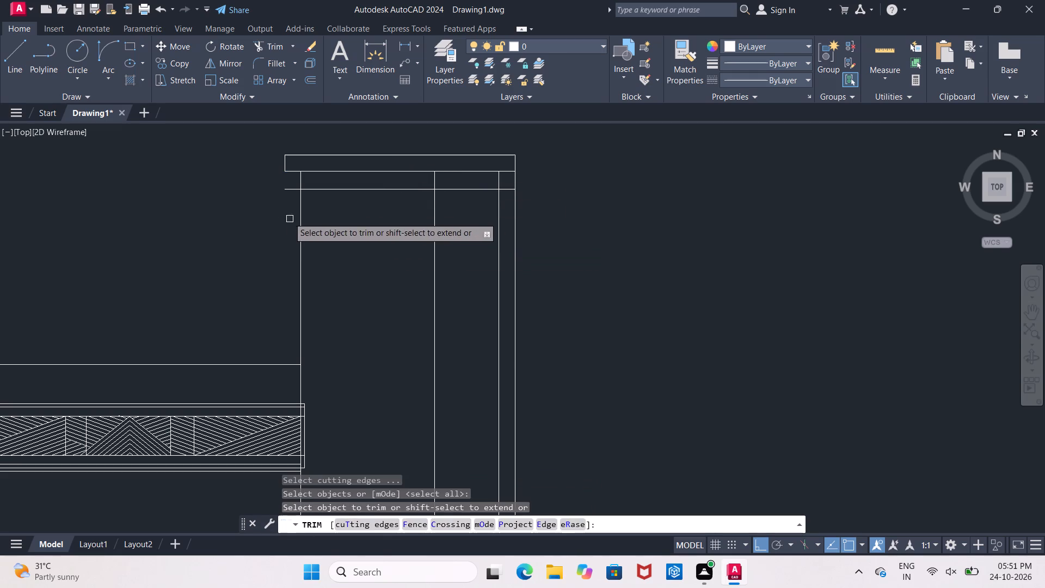
click(290, 189)
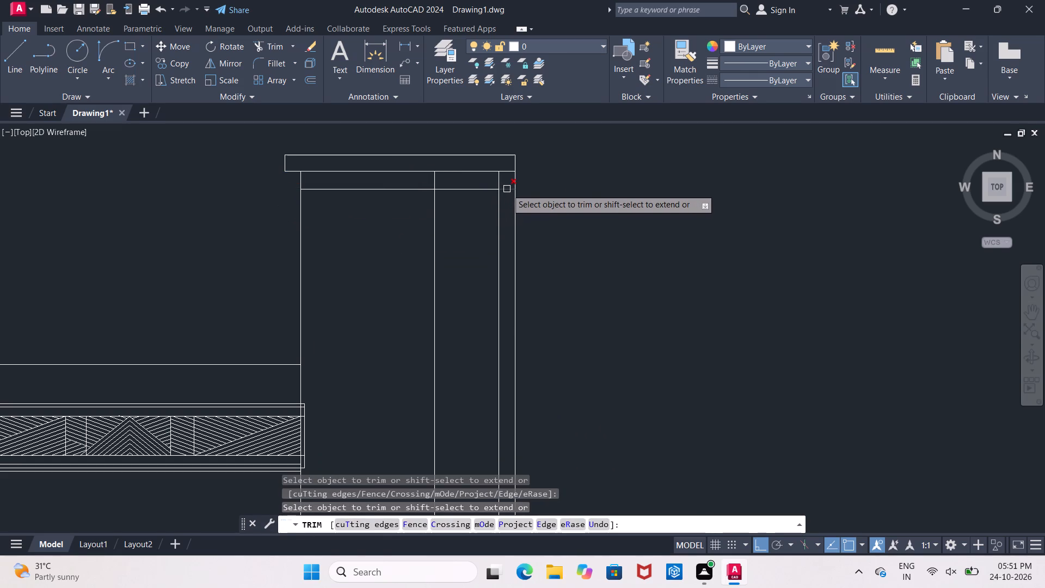
click(507, 189)
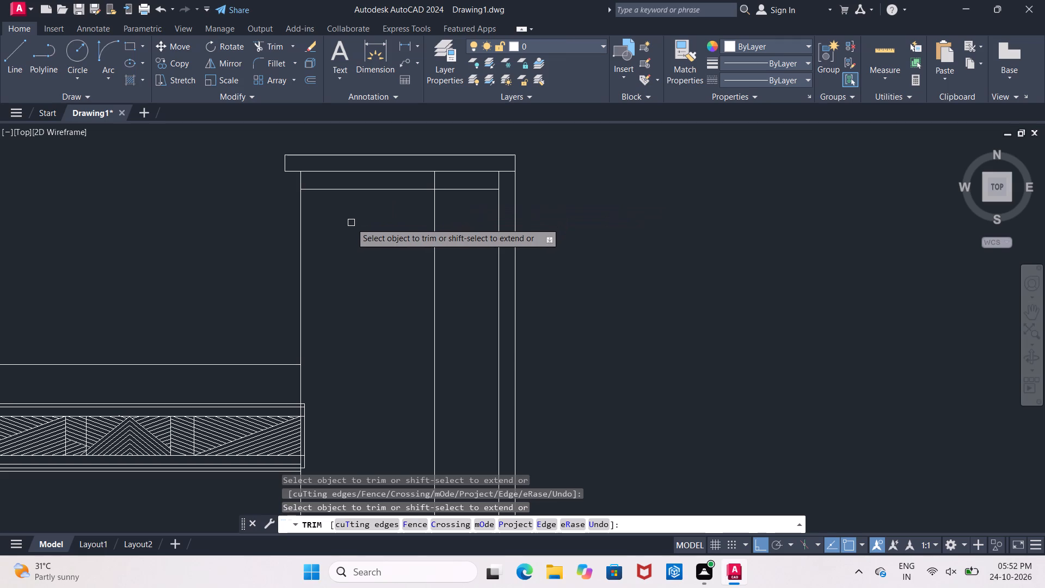
key(Escape)
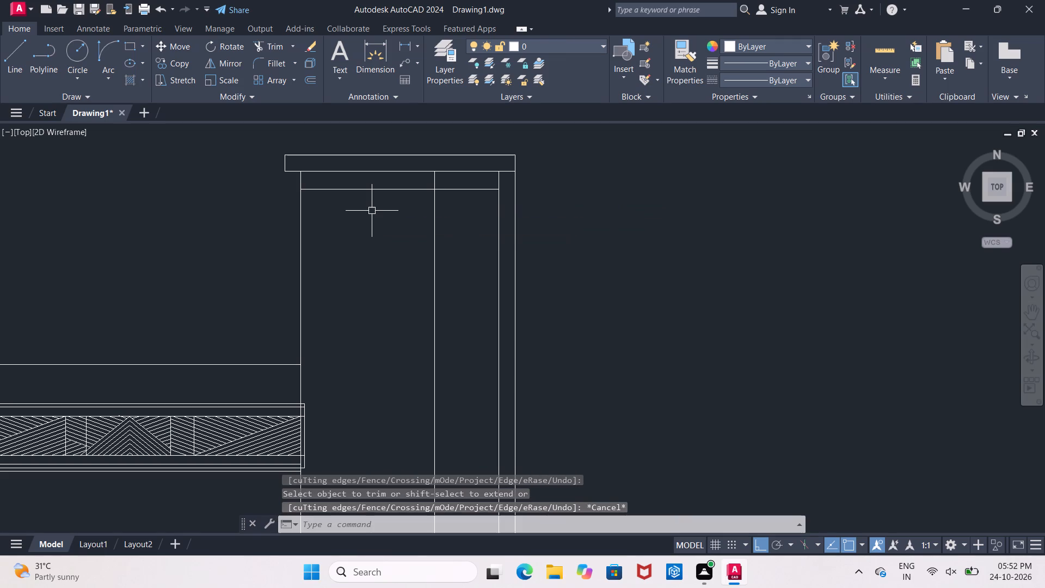
Offset the block's middle vertical 2" to the left and the horizontal line beneath the top band 2" downward.
key(o)
key(Return)
text(2")
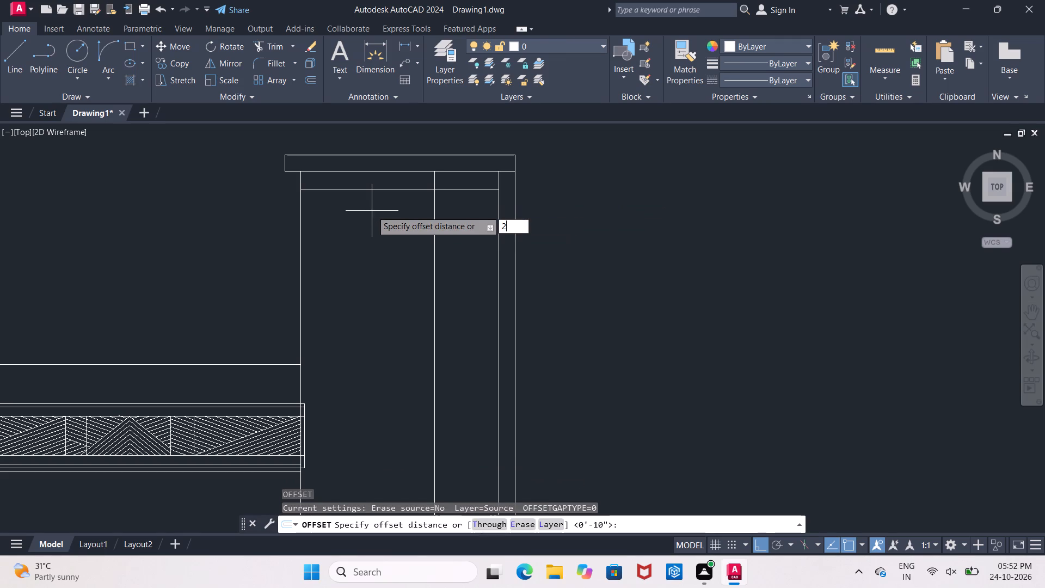
key(Return)
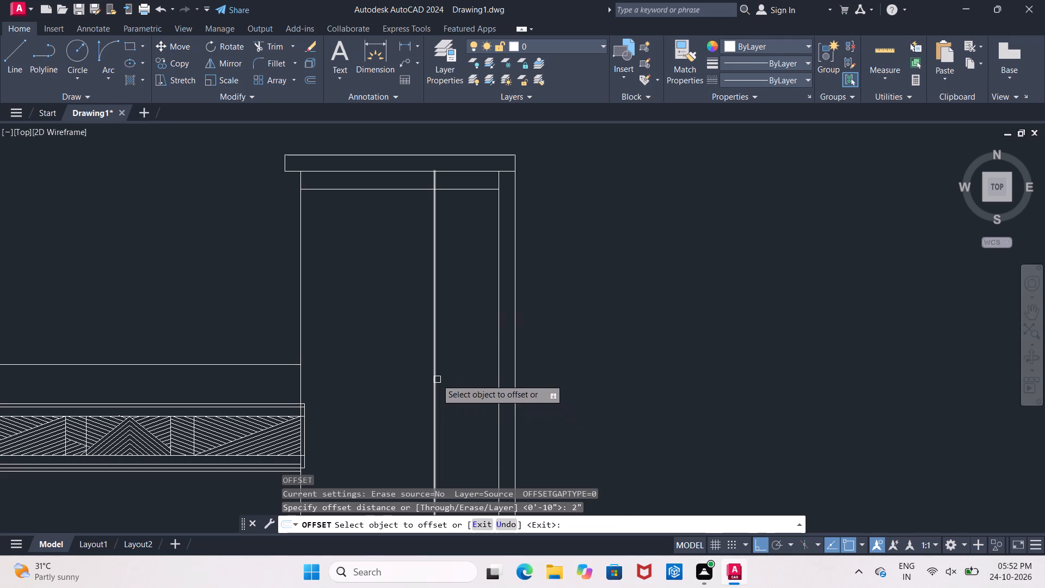
click(436, 379)
click(389, 381)
click(482, 192)
click(466, 231)
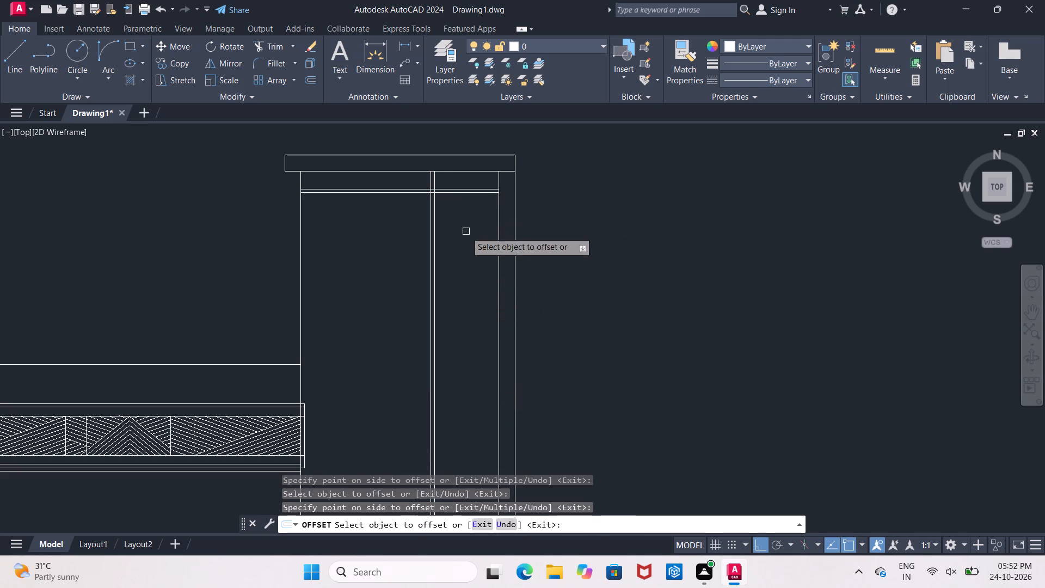
Trim the pair of middle verticals off above the upper horizontal line, below the top band.
scroll(336, 237, up, 1)
middle_drag(336, 235, 279, 312)
key(Escape)
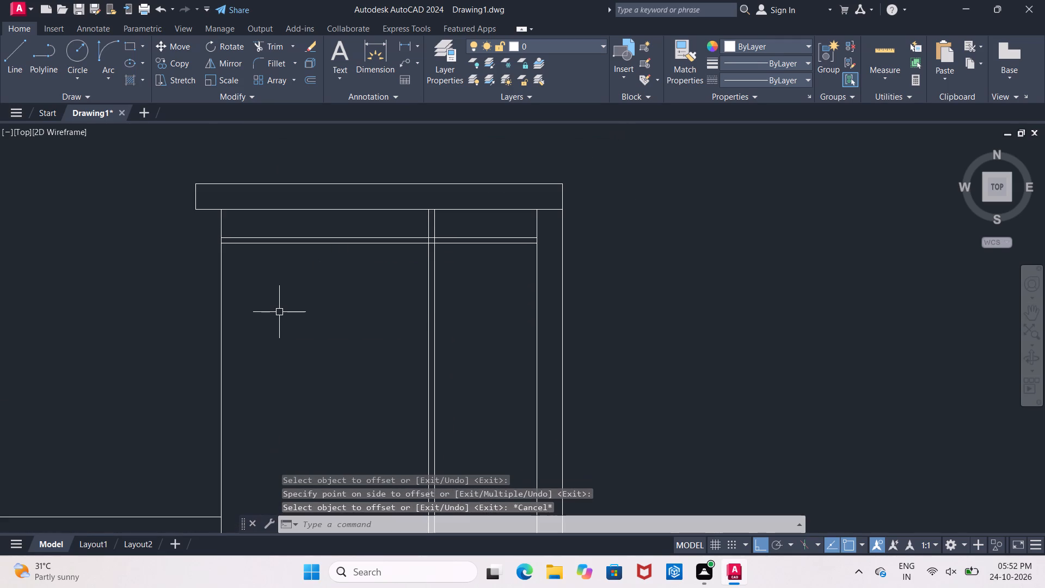
text(TR)
key(space)
key(space)
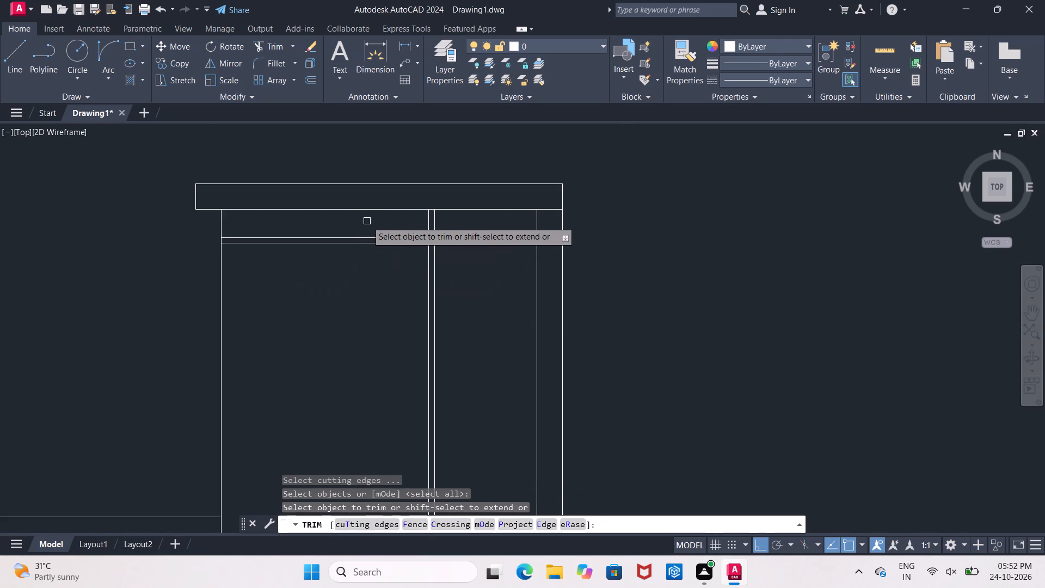
click(394, 223)
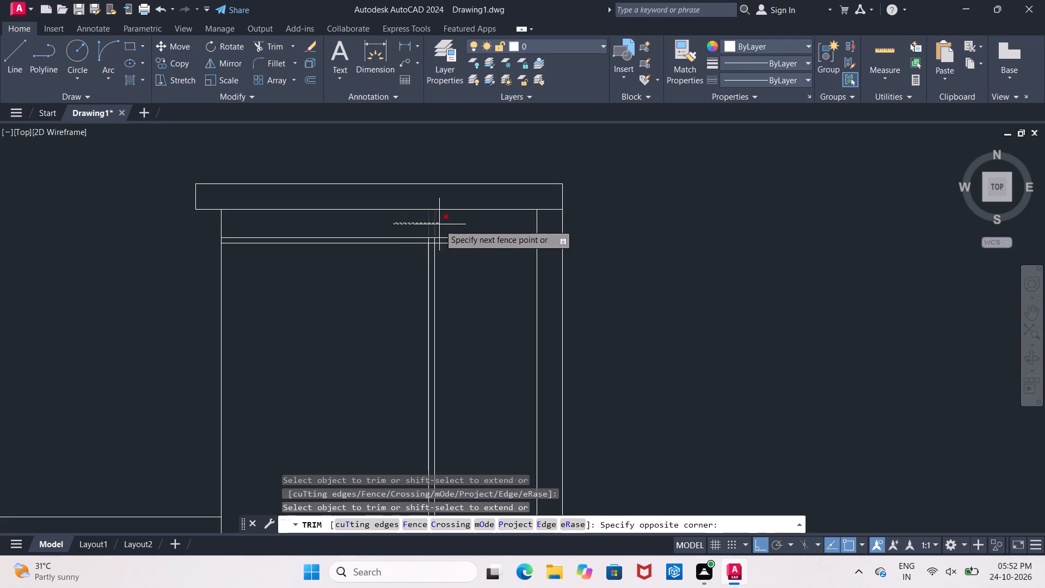
click(439, 224)
middle_drag(442, 264, 444, 240)
scroll(444, 240, down, 2)
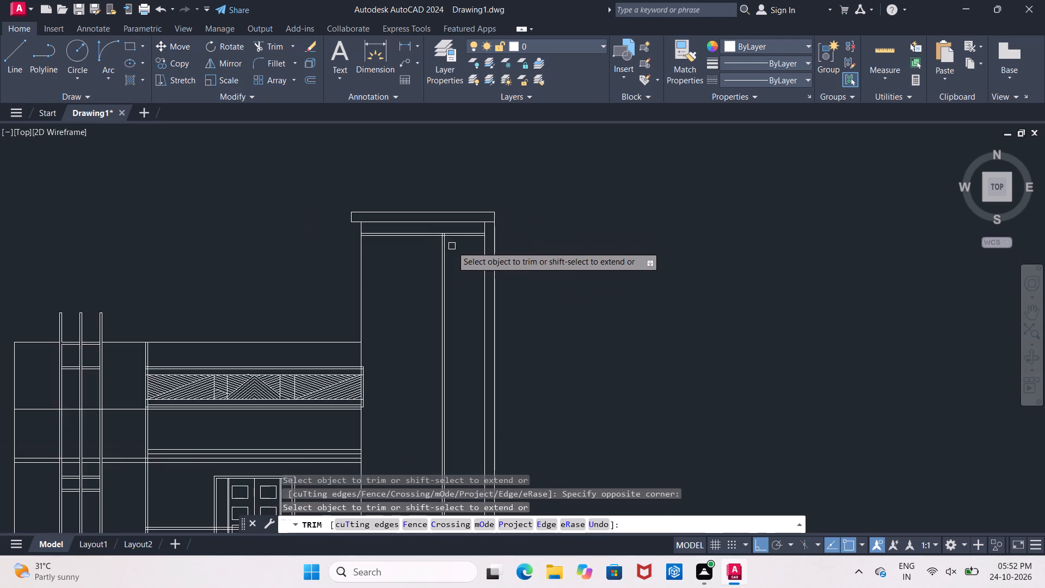
Trim the lower horizontal between the two middle verticals and the right middle vertical's stub between the two horizontals.
scroll(452, 237, up, 2)
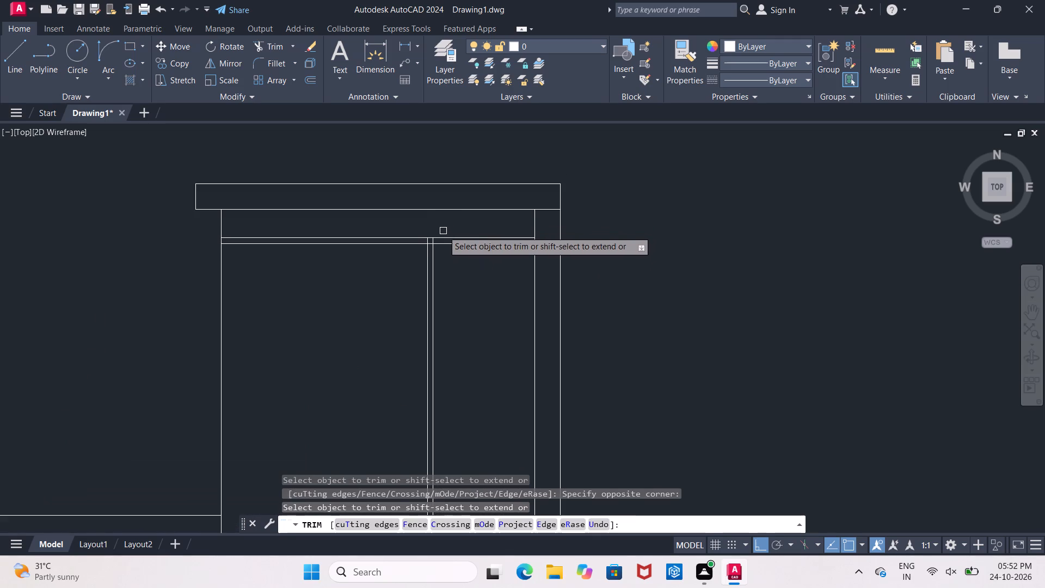
scroll(443, 231, up, 2)
click(408, 264)
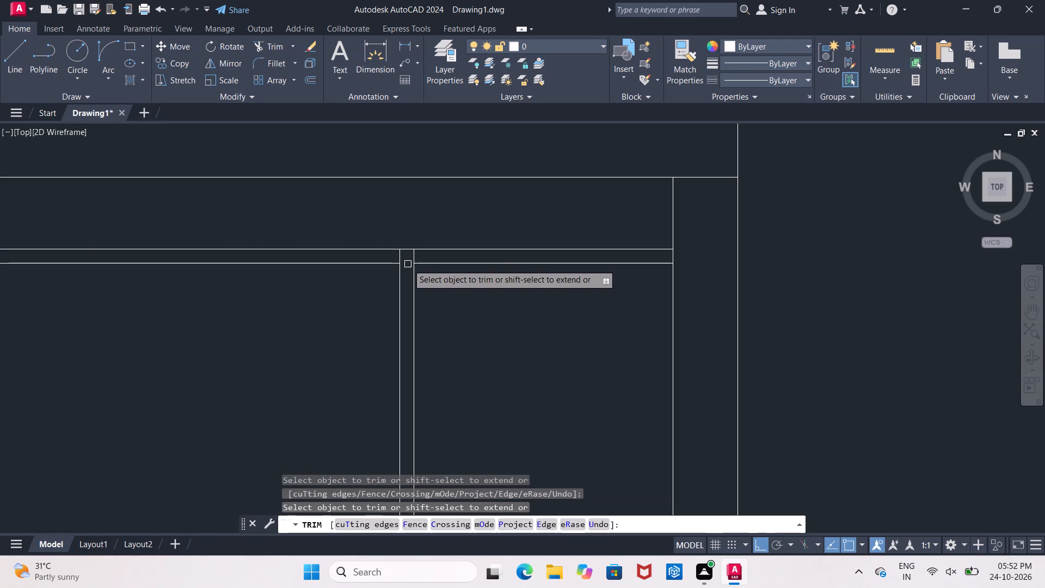
scroll(408, 264, up, 2)
click(422, 252)
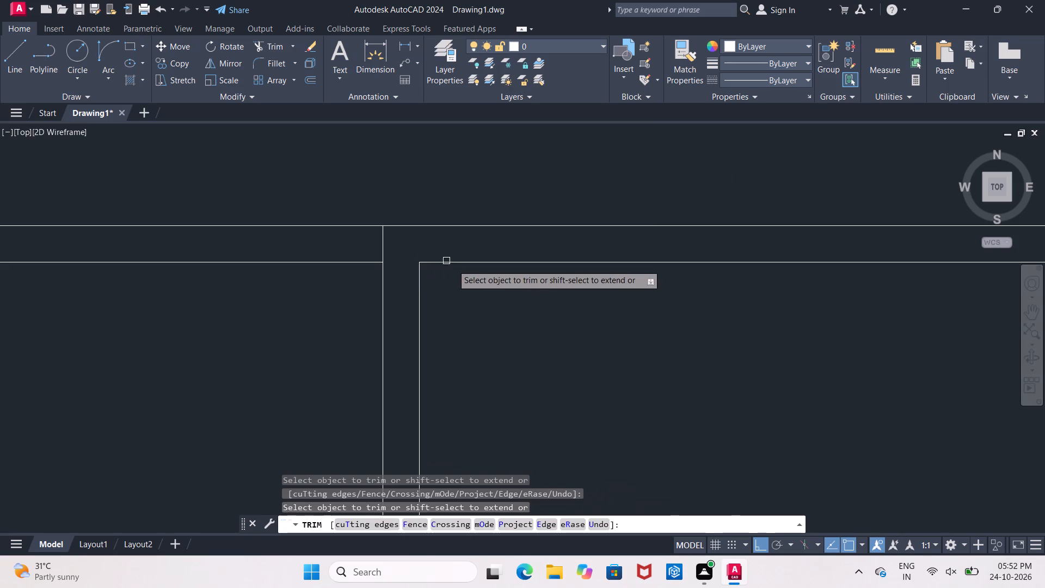
scroll(454, 266, down, 2)
middle_drag(555, 287, 464, 260)
scroll(482, 261, down, 1)
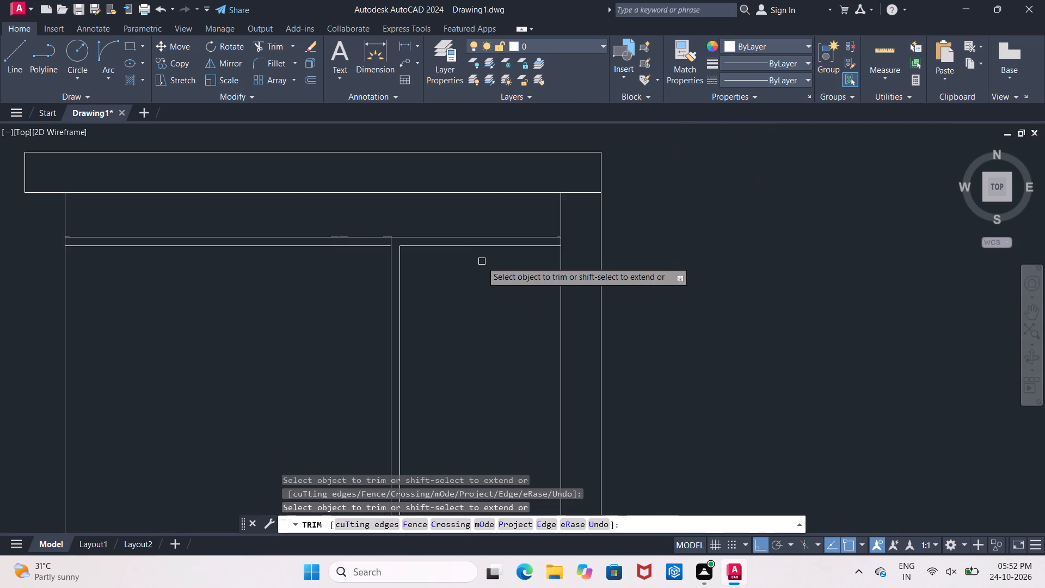
middle_drag(477, 259, 439, 235)
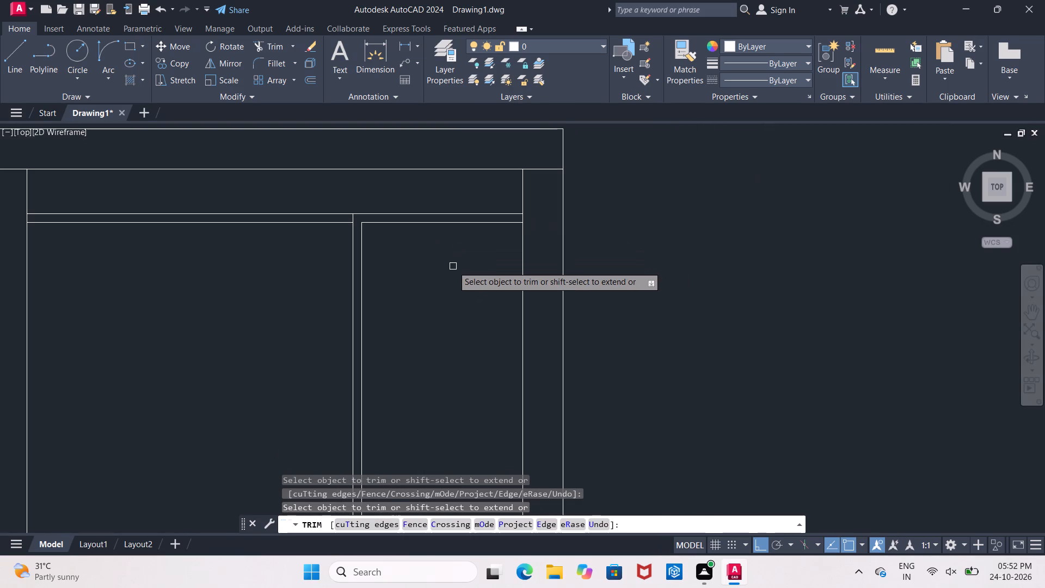
key(Escape)
Offset the block's inner right vertical 2" to the left.
key(o)
key(Return)
text(2")
key(Return)
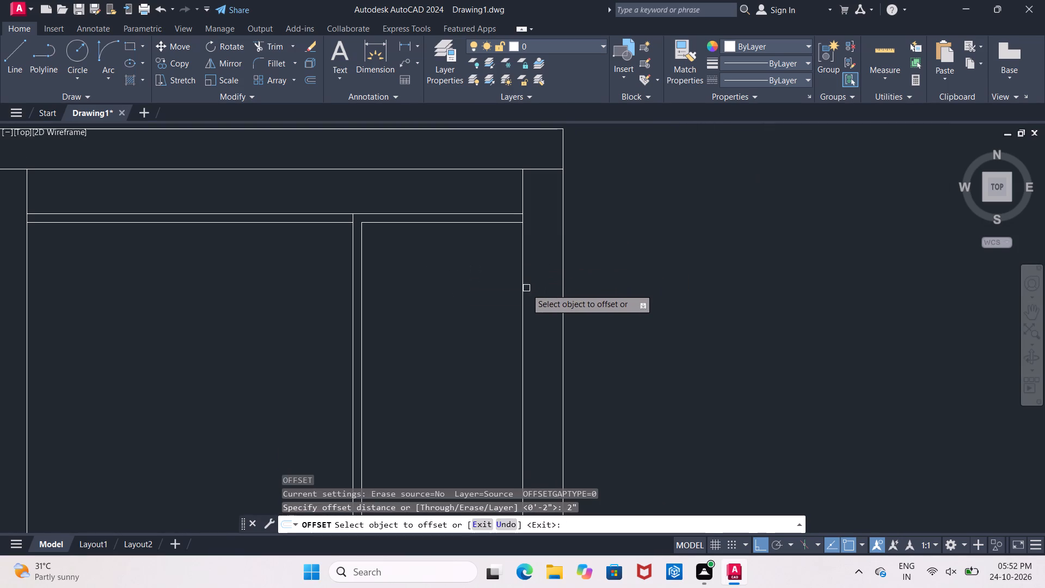
click(522, 296)
click(463, 317)
key(Escape)
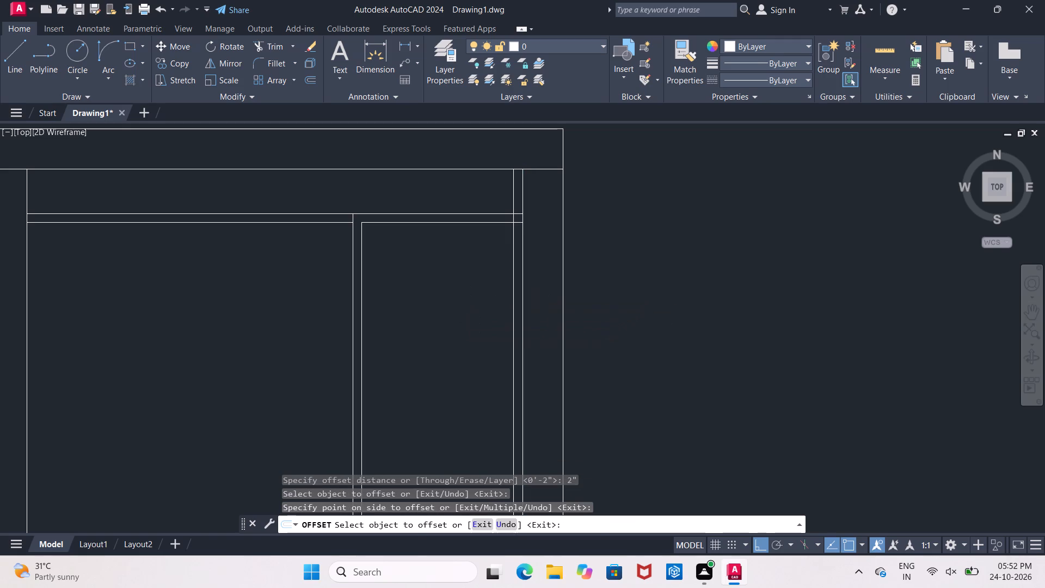
Trim the new vertical and the lower horizontal where they overrun each other, forming a clean inner upper-right corner.
text(TR)
key(space)
key(space)
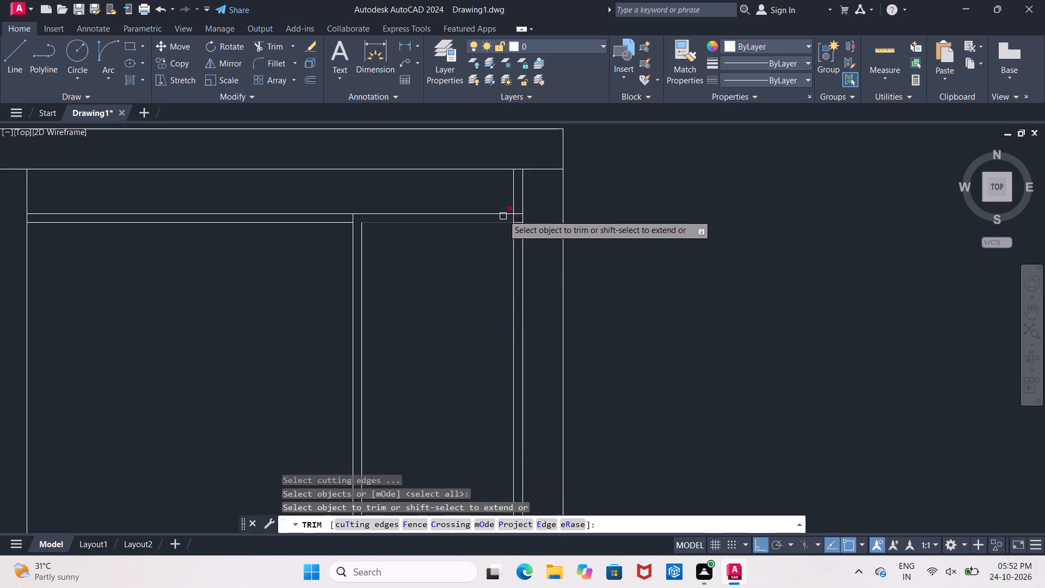
click(516, 194)
scroll(514, 204, up, 2)
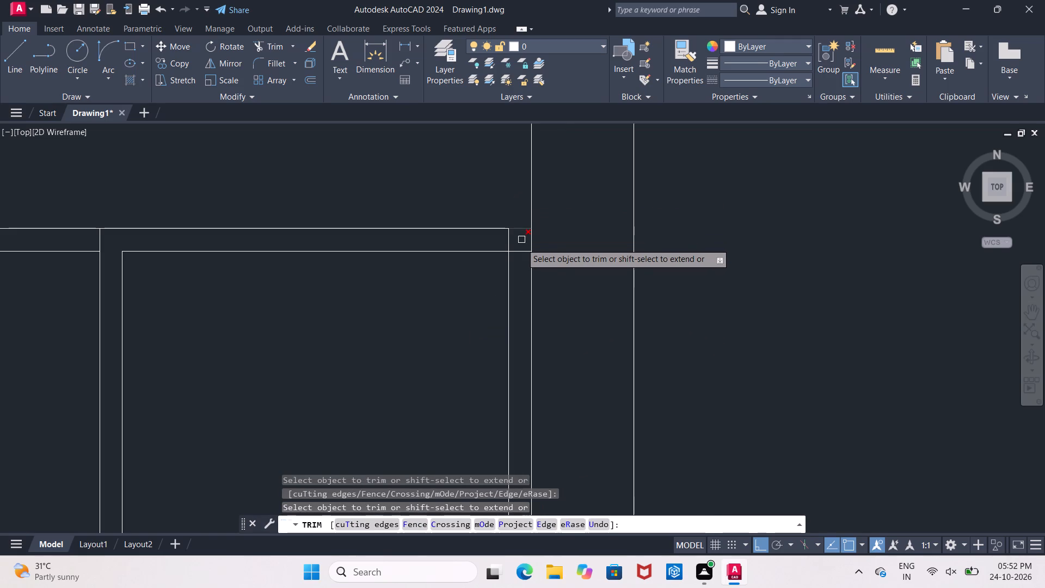
click(521, 252)
click(507, 240)
scroll(513, 246, down, 1)
middle_drag(513, 246, 509, 224)
scroll(513, 246, down, 1)
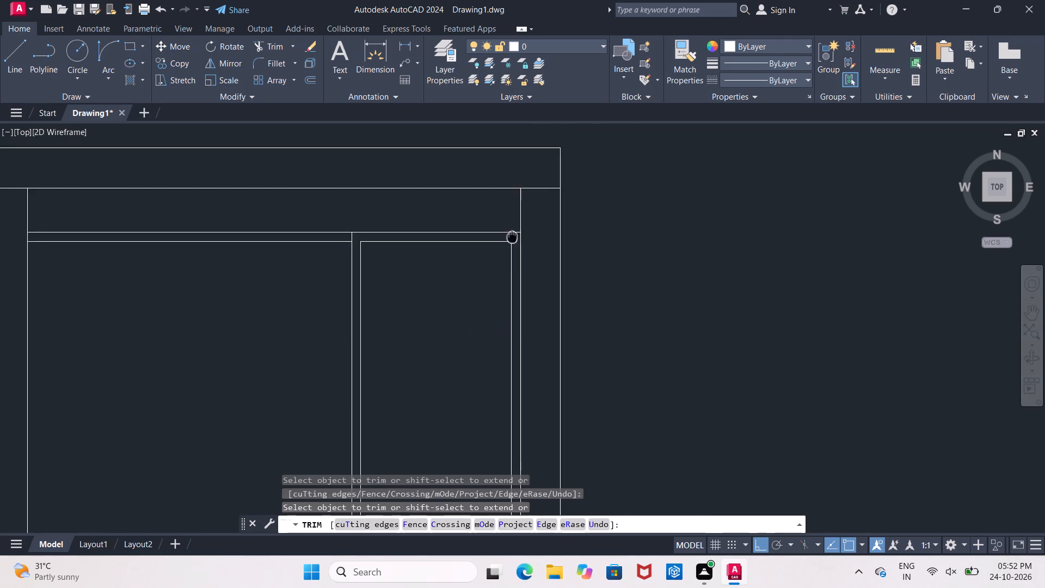
middle_drag(509, 224, 508, 199)
scroll(507, 206, down, 1)
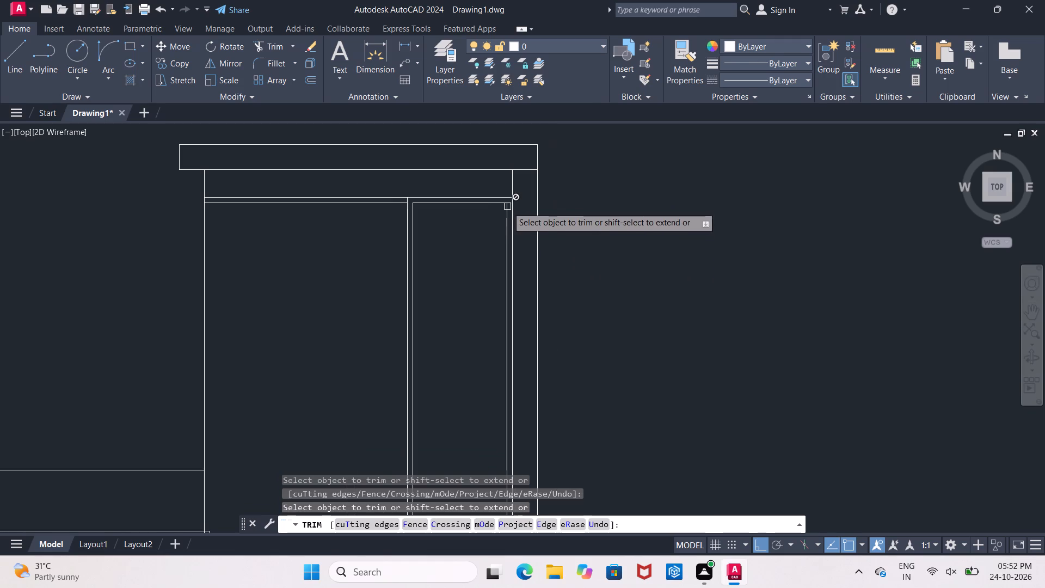
scroll(506, 224, up, 2)
middle_drag(509, 222, 408, 279)
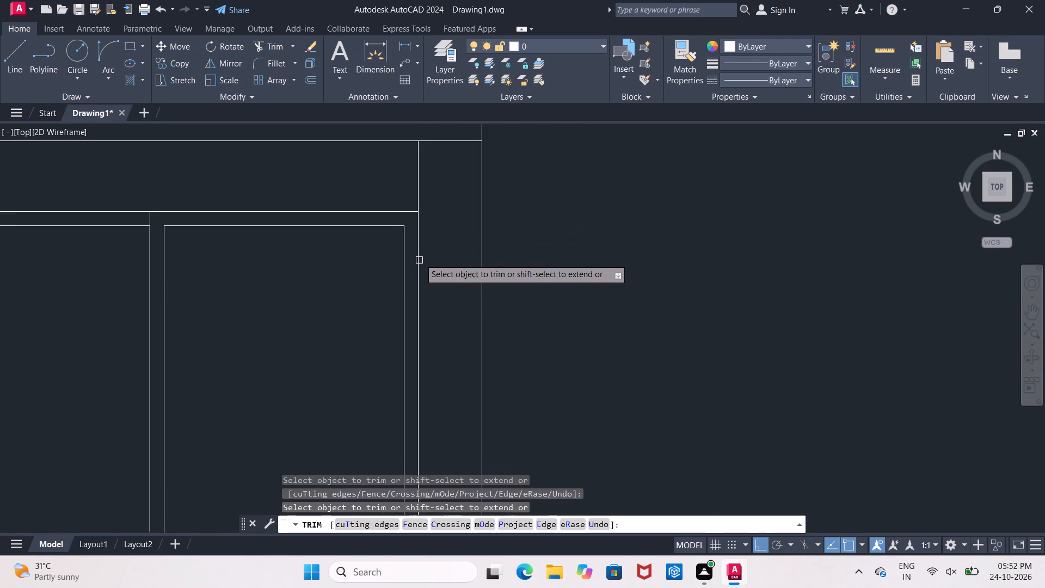
key(Escape)
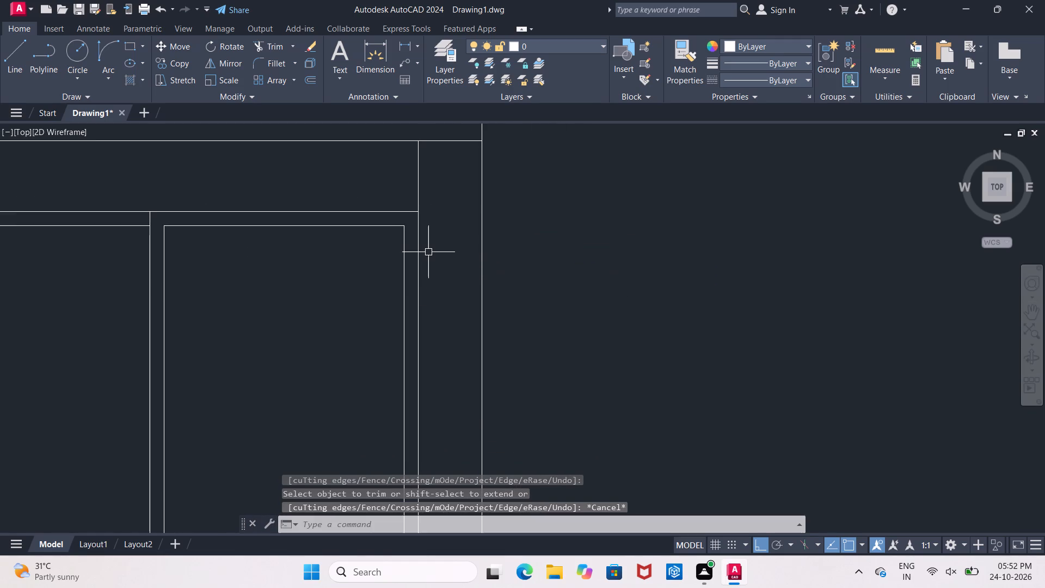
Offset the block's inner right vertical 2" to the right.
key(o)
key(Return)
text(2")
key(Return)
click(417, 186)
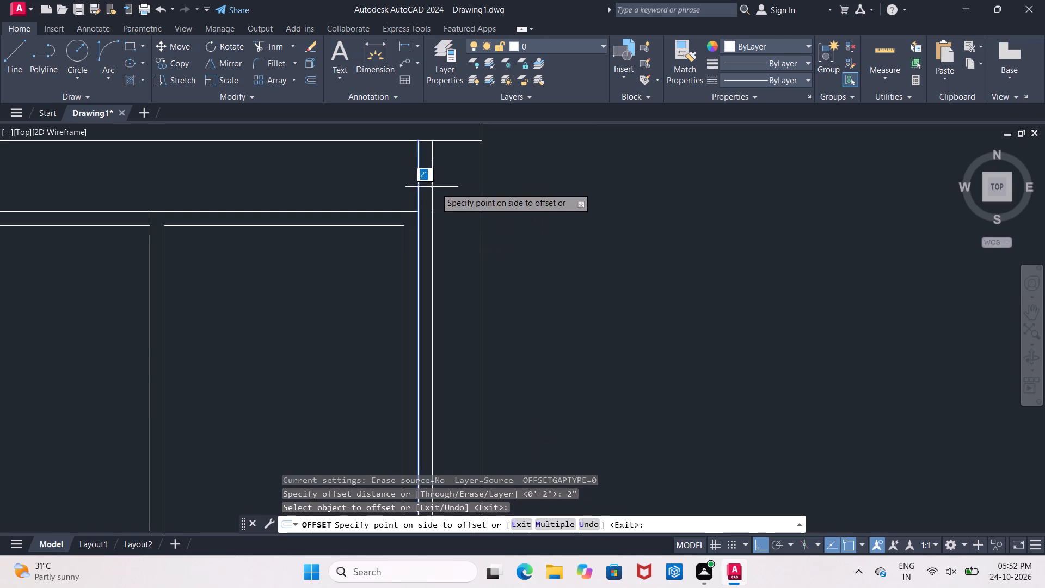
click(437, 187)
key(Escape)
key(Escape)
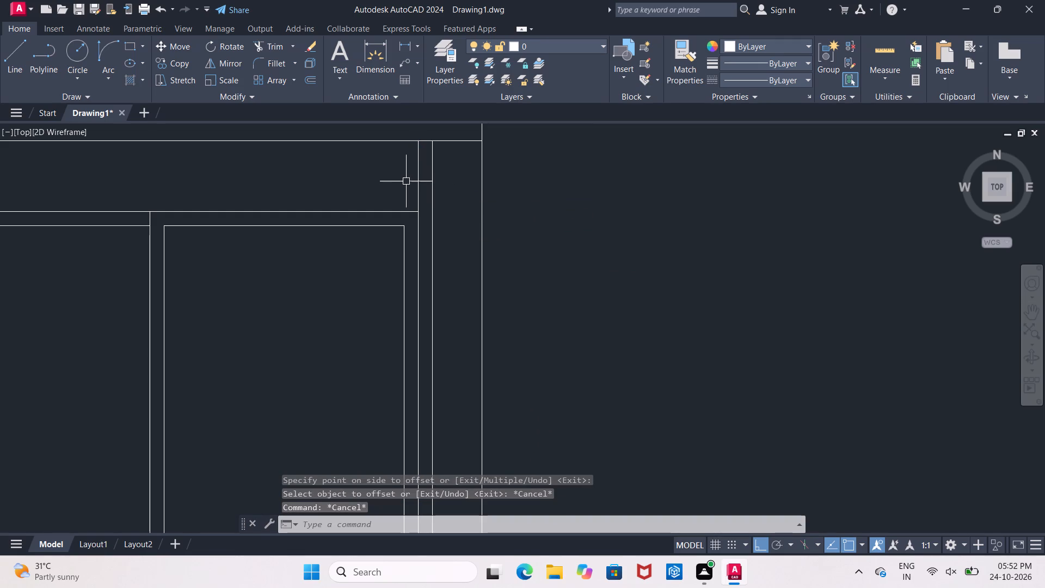
Trim the inner right vertical away between the top band and the upper horizontal line.
text(TR)
key(space)
key(space)
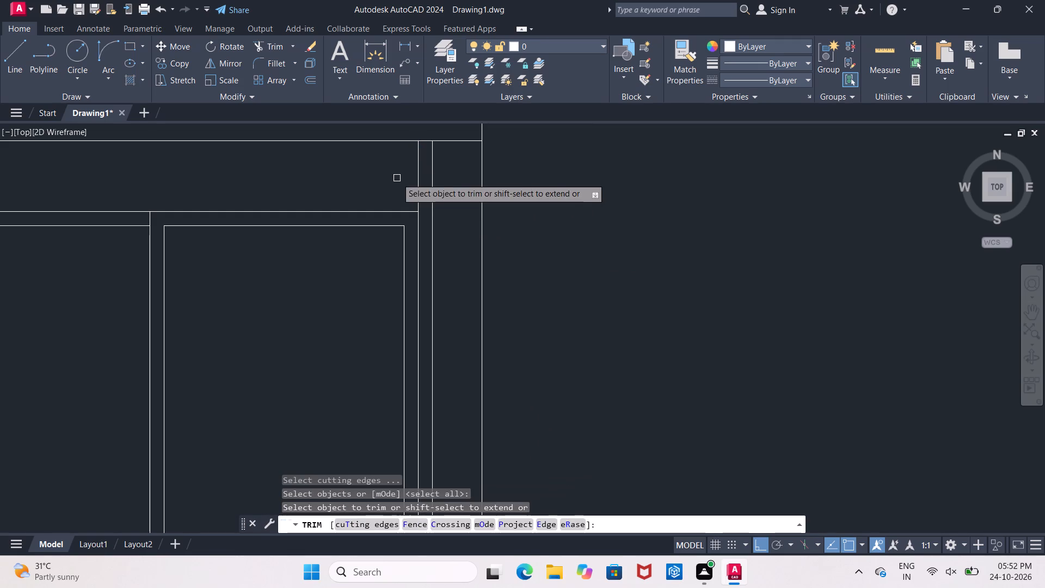
click(397, 177)
click(444, 177)
click(371, 185)
click(441, 186)
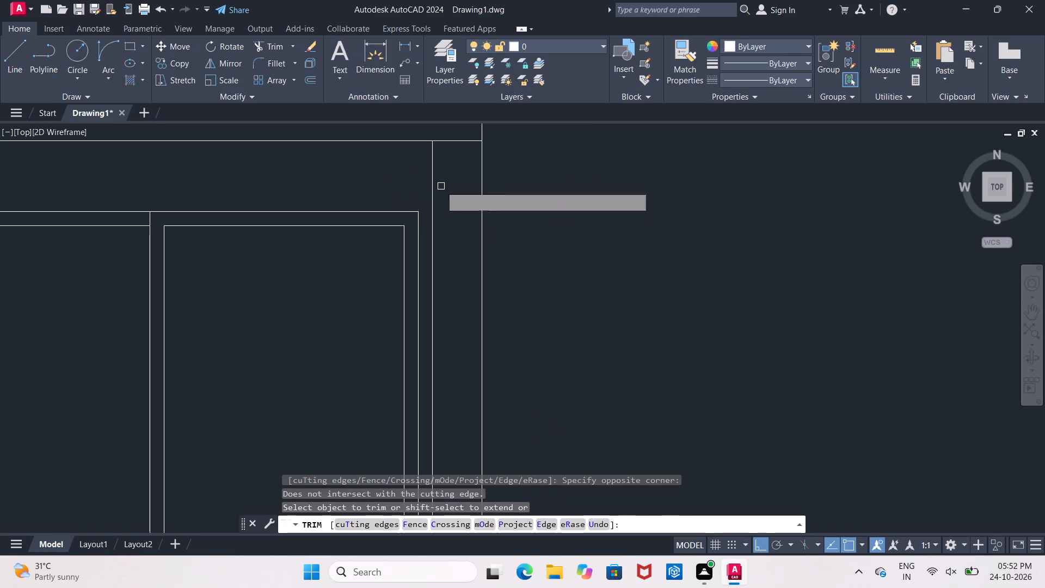
key(Escape)
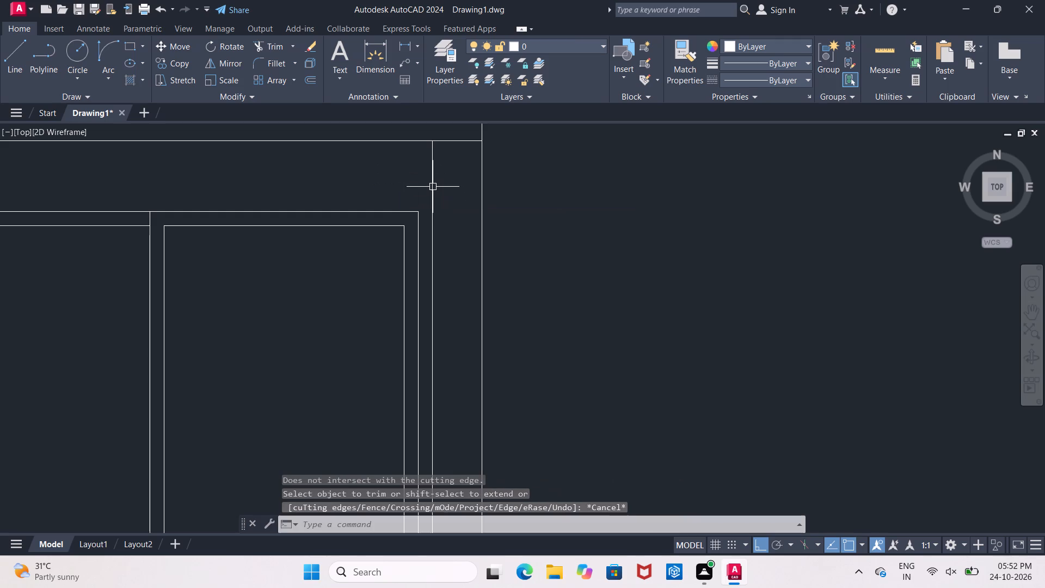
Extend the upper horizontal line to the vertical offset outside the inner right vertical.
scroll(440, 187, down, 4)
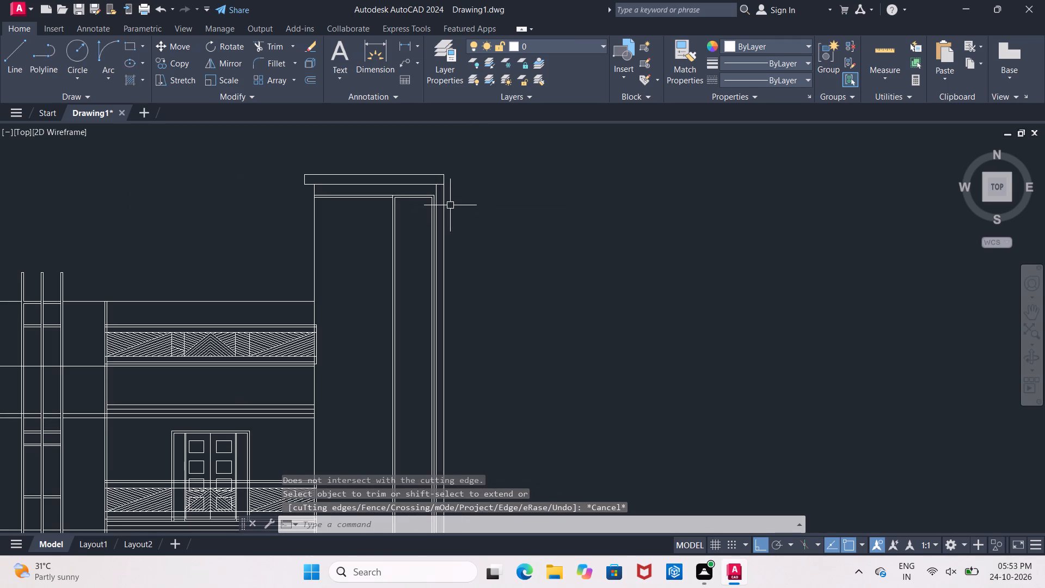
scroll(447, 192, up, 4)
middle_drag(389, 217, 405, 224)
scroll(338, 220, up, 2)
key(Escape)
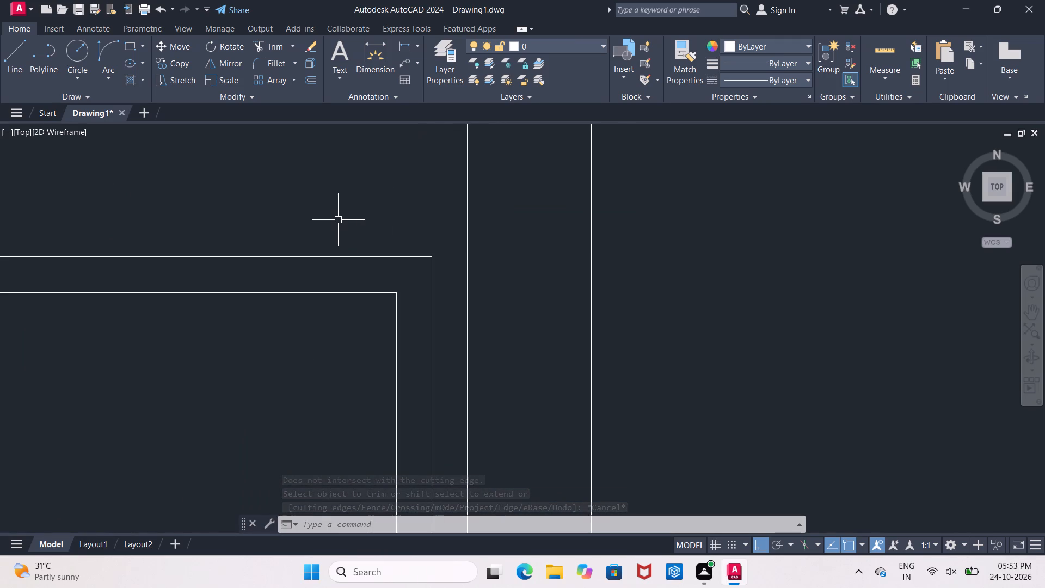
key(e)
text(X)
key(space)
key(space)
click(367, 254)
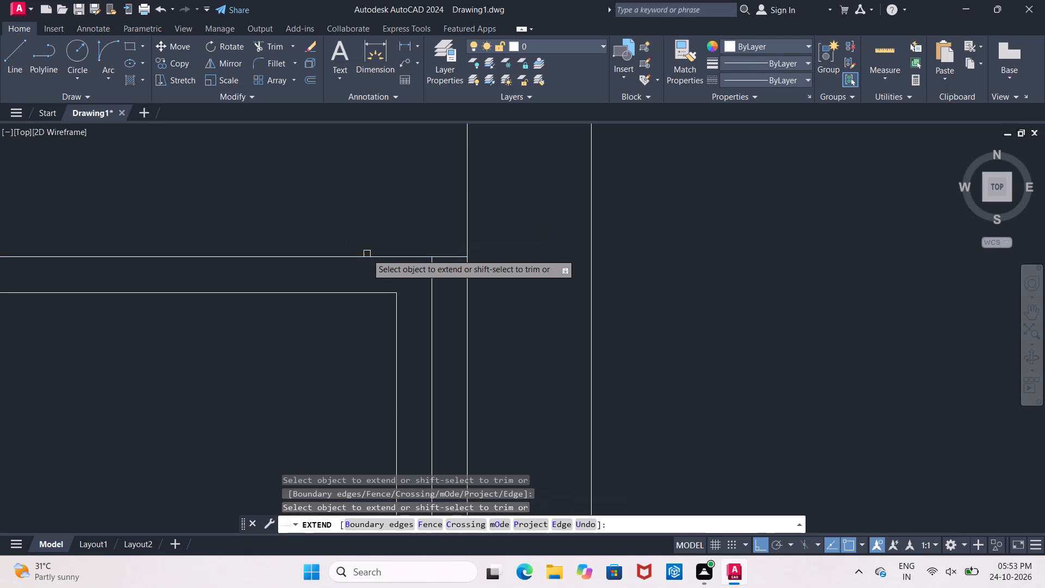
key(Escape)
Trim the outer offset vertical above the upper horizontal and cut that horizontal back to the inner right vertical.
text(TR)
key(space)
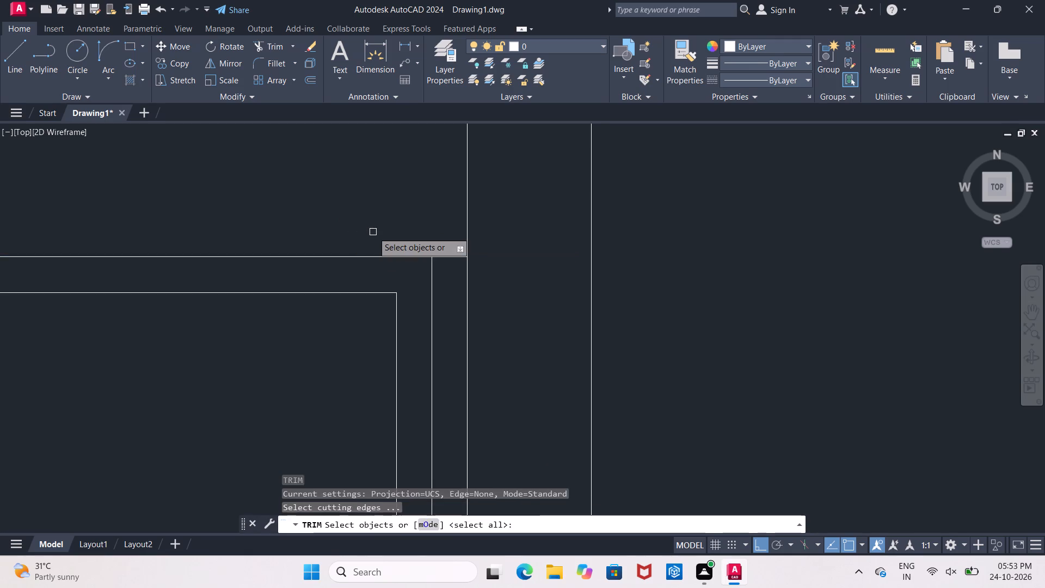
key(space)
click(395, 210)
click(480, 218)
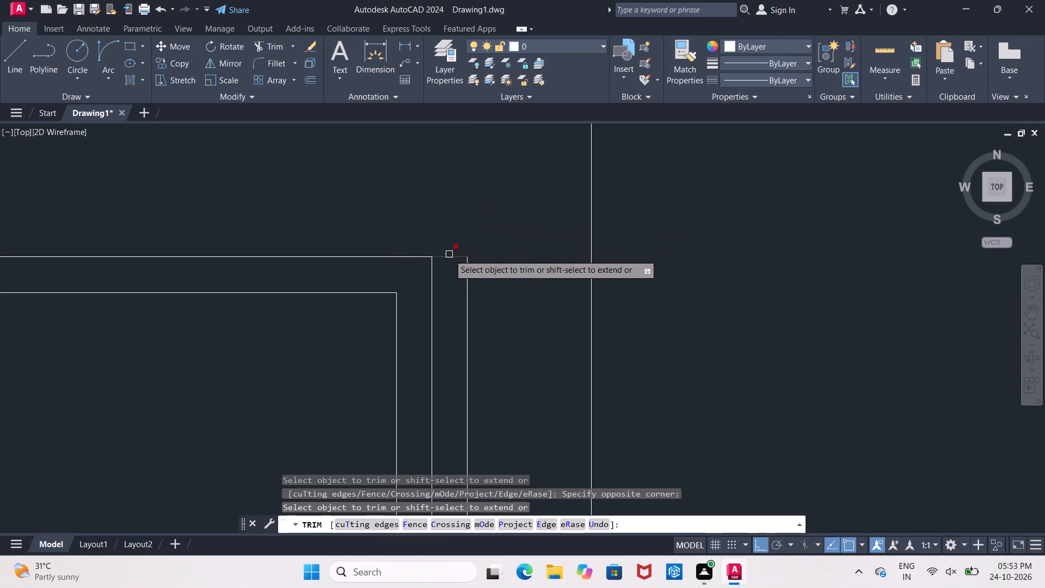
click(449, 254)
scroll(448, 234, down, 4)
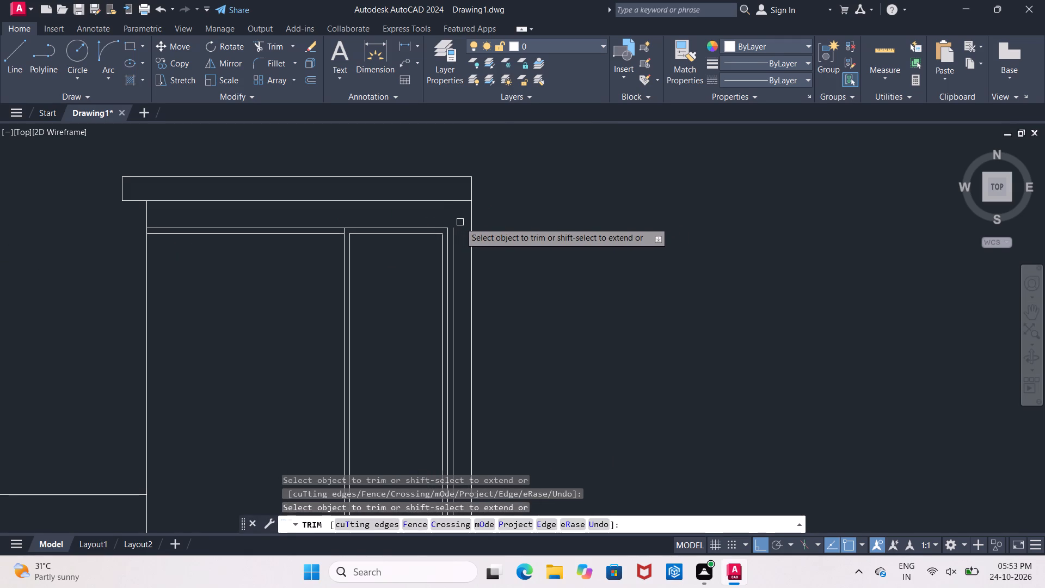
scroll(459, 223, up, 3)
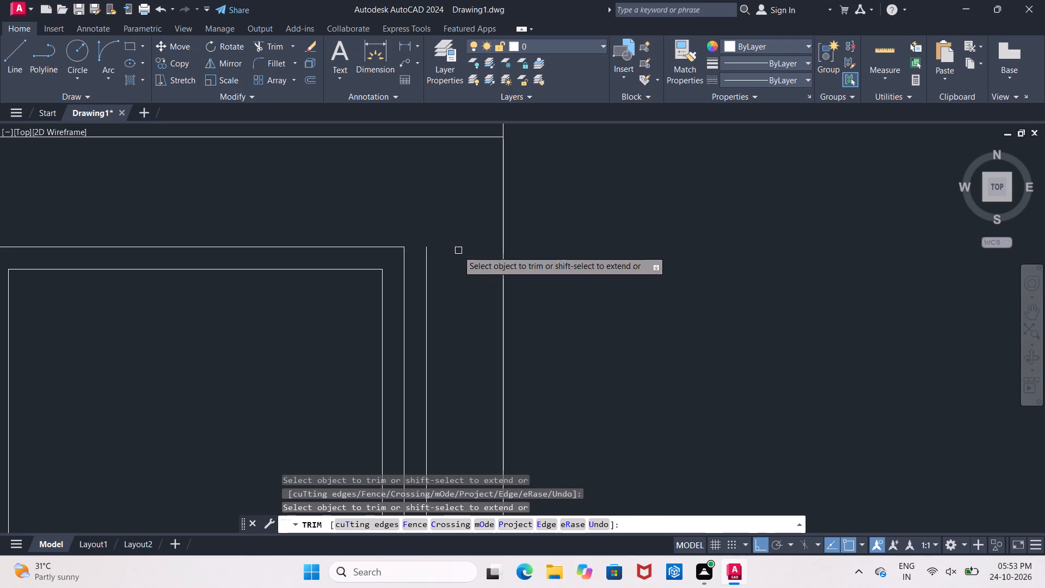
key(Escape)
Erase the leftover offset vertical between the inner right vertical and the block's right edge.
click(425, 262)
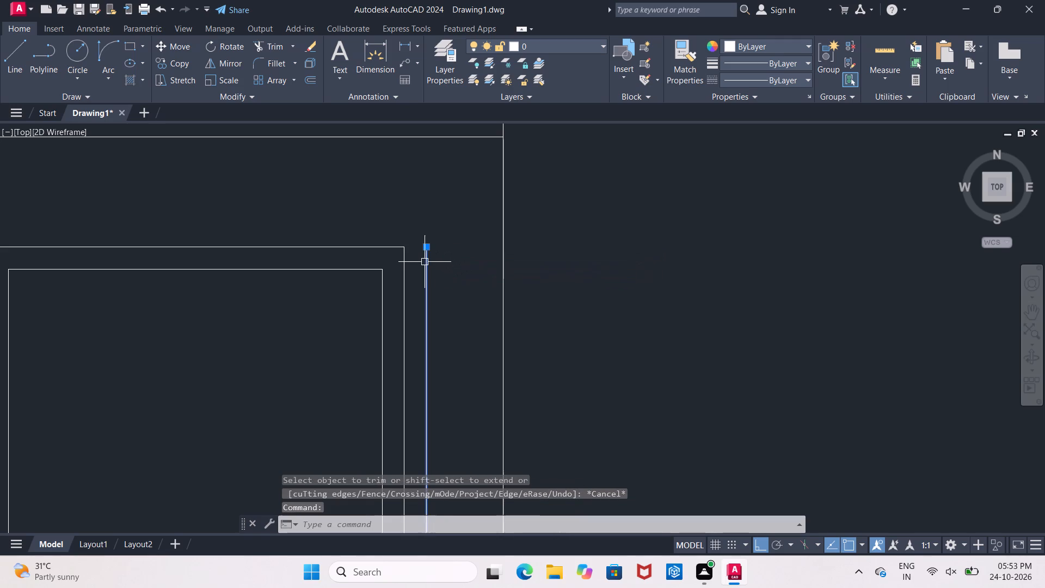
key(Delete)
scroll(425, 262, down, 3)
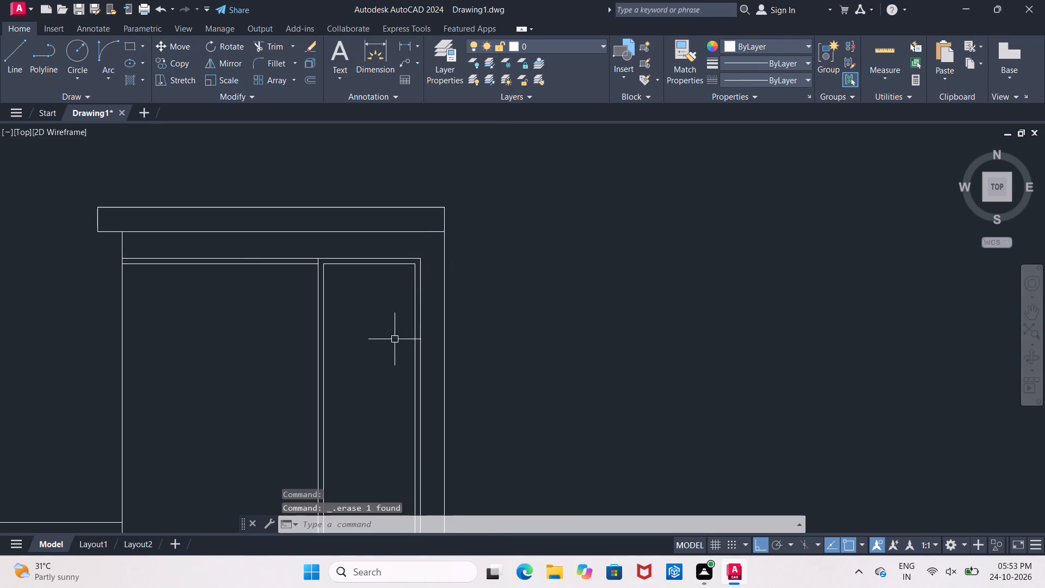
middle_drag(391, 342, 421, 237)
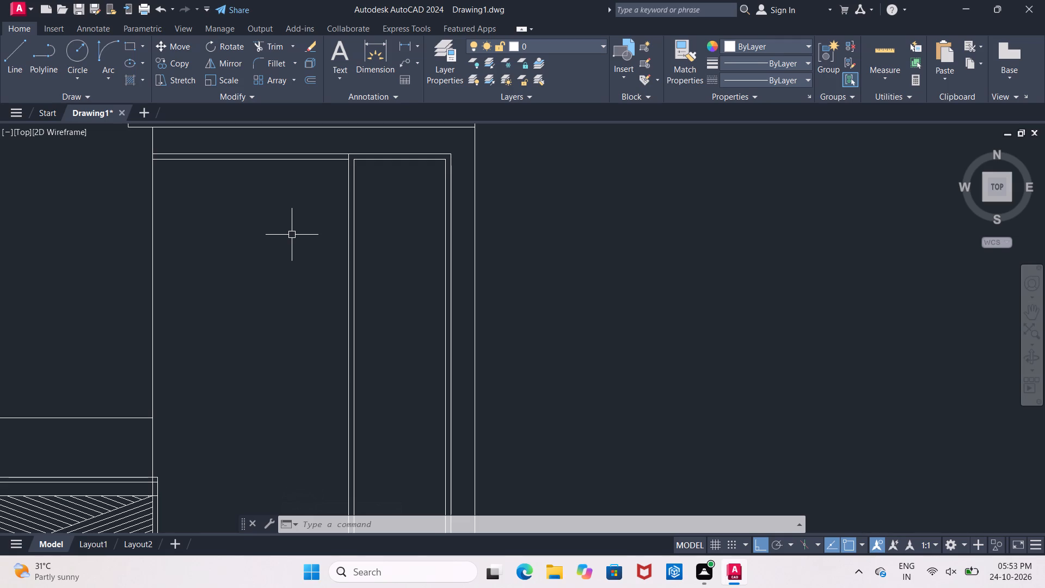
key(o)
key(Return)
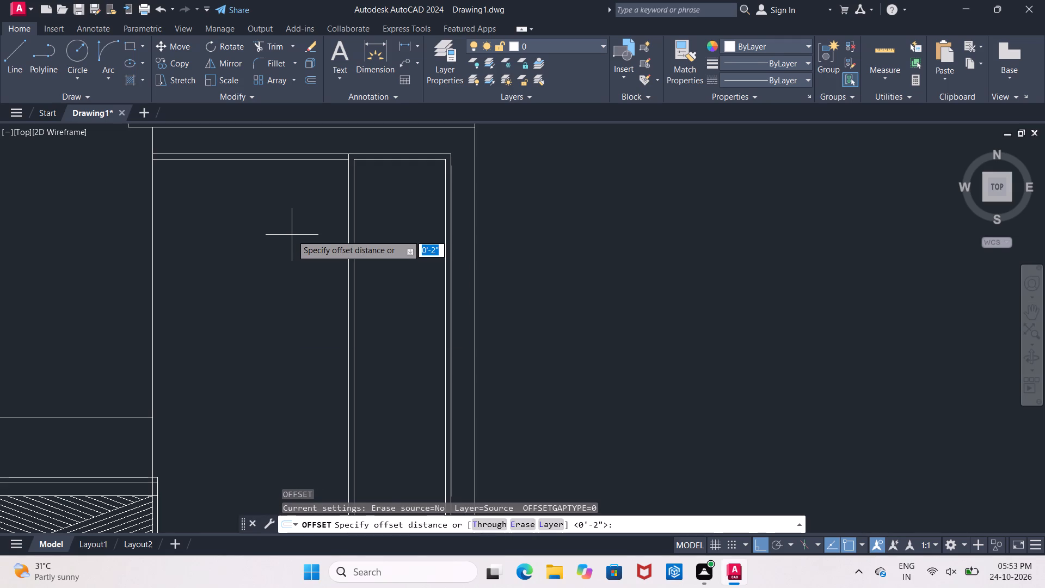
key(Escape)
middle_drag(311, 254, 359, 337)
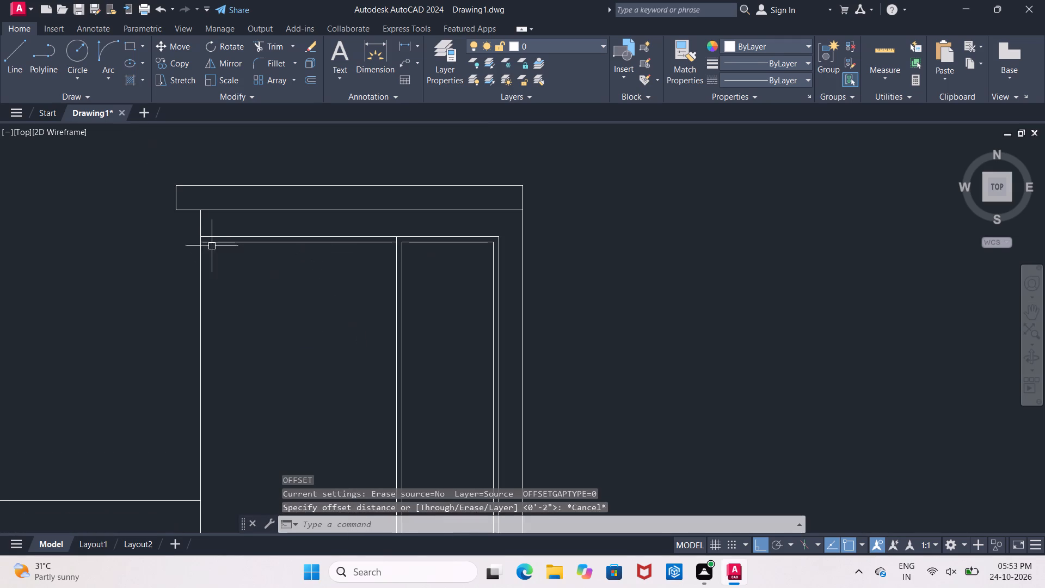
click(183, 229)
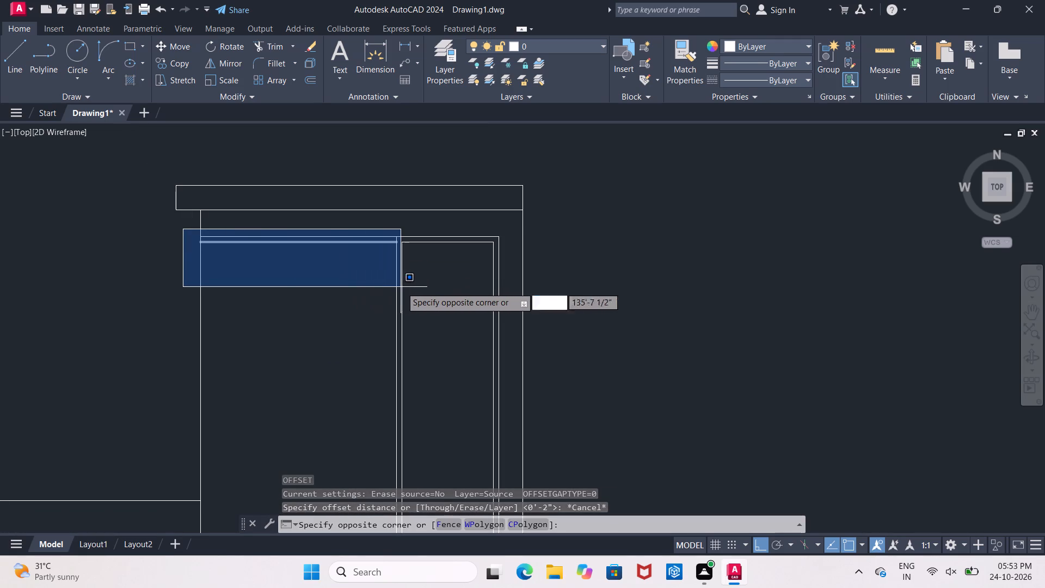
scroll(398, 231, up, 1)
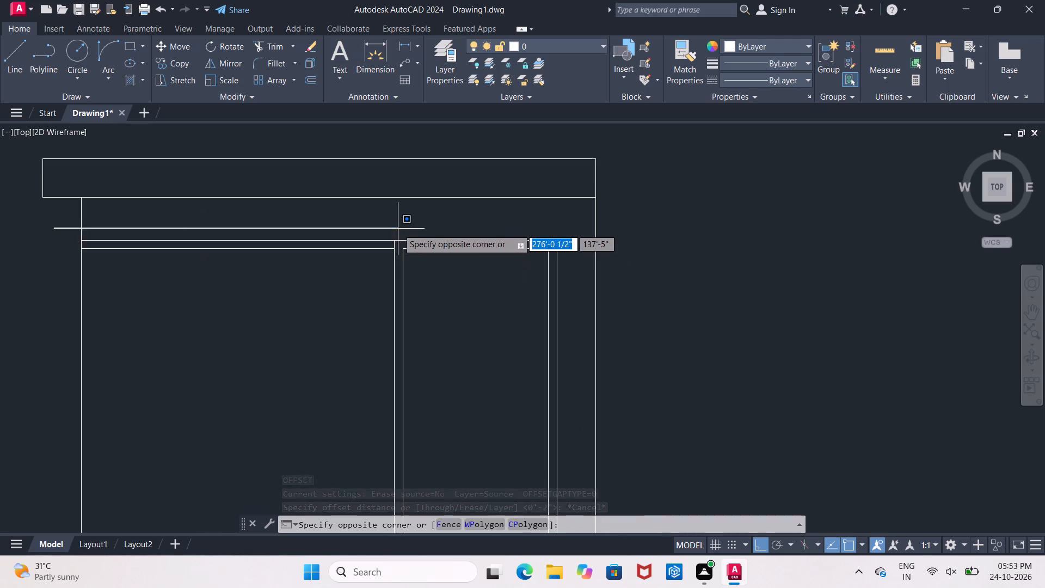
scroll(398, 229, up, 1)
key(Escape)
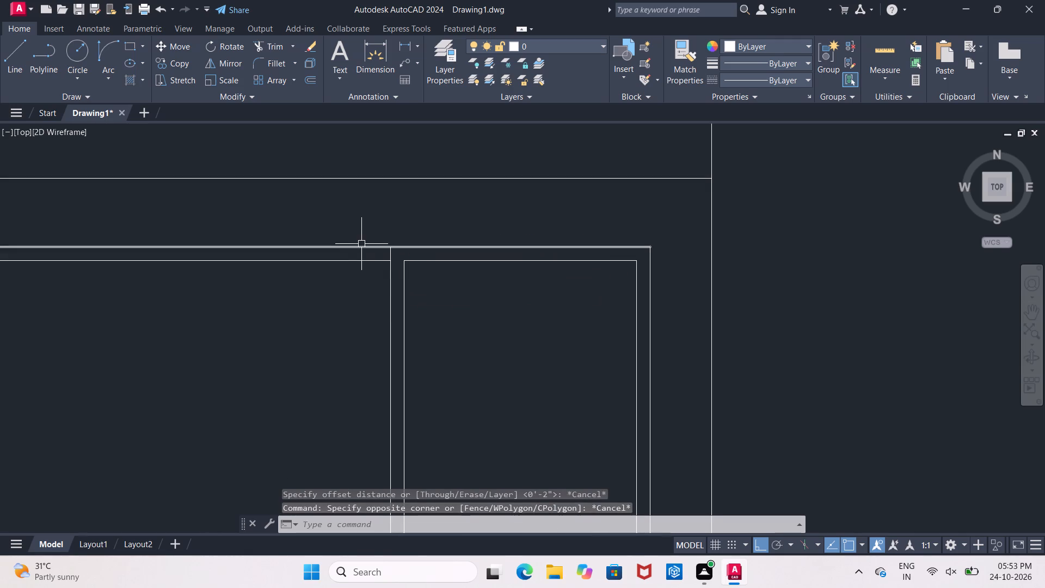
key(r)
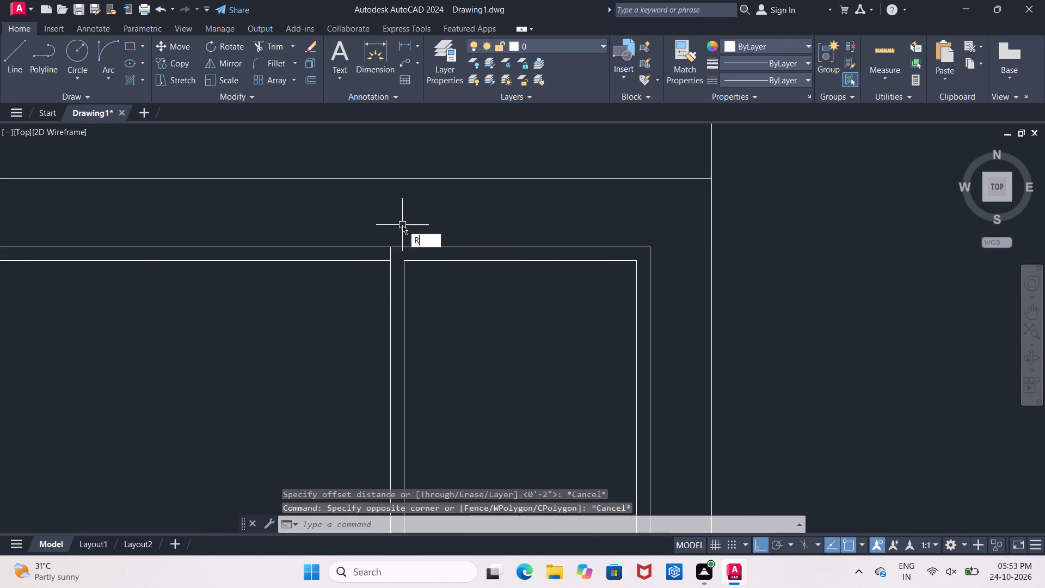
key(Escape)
Trim away the frame's outer top line between the inner divider and the frame's outer right vertical.
text(TR)
key(space)
key(space)
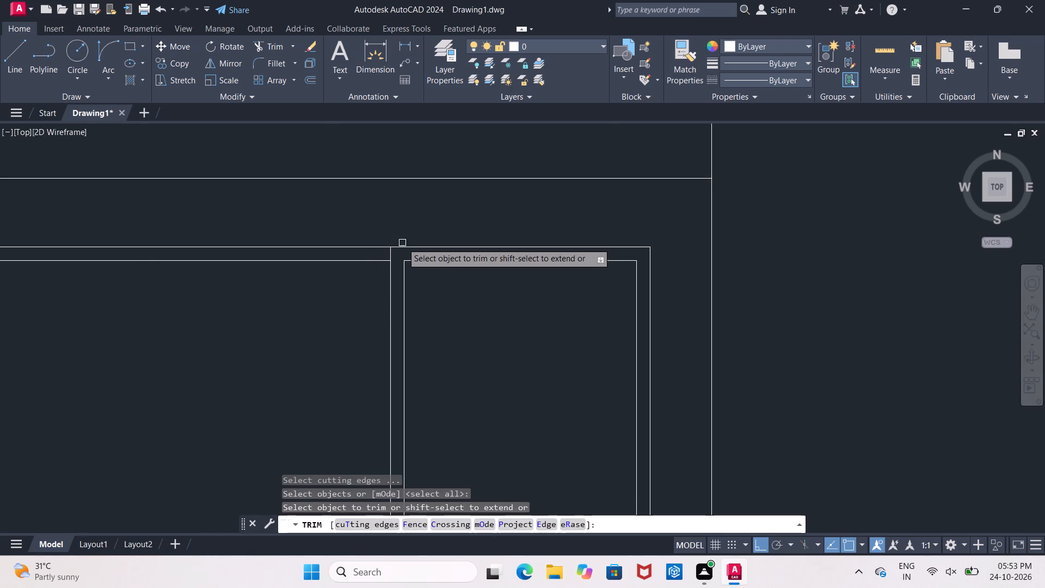
click(399, 247)
key(Escape)
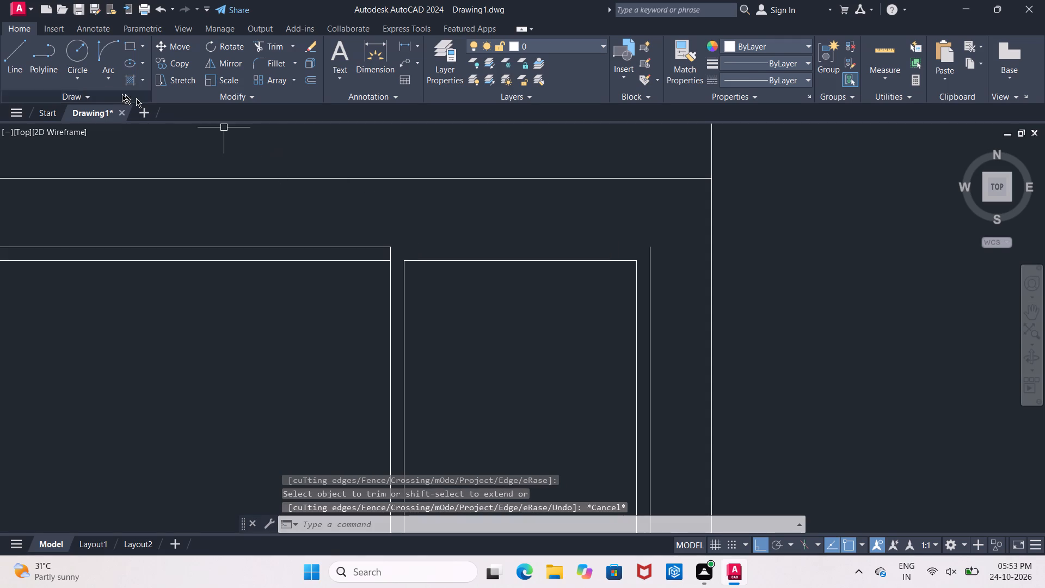
Draw a separate horizontal line from the divider's top end to the top of the frame's outer right vertical.
click(21, 64)
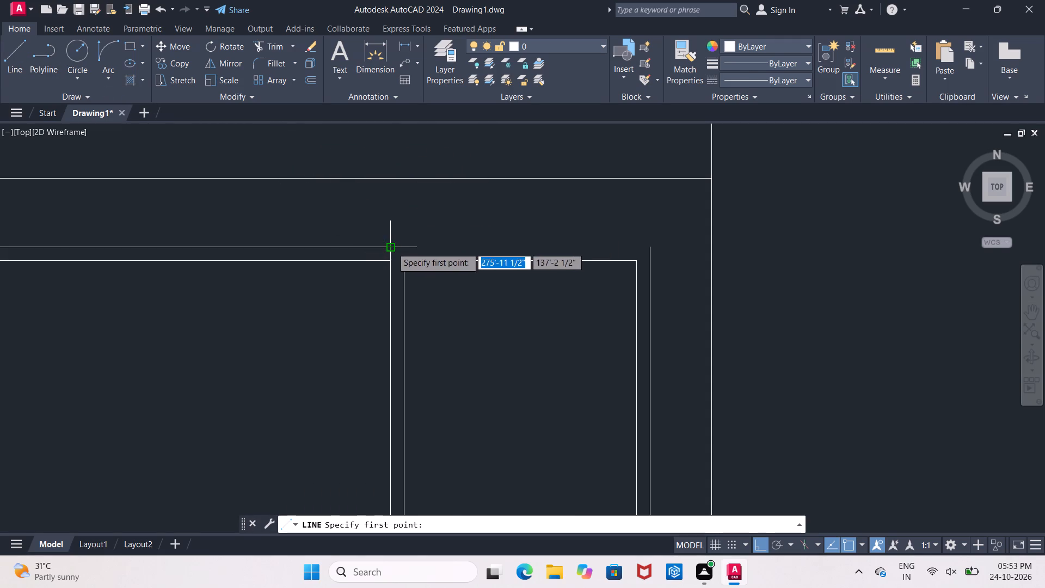
click(392, 247)
click(656, 247)
key(Escape)
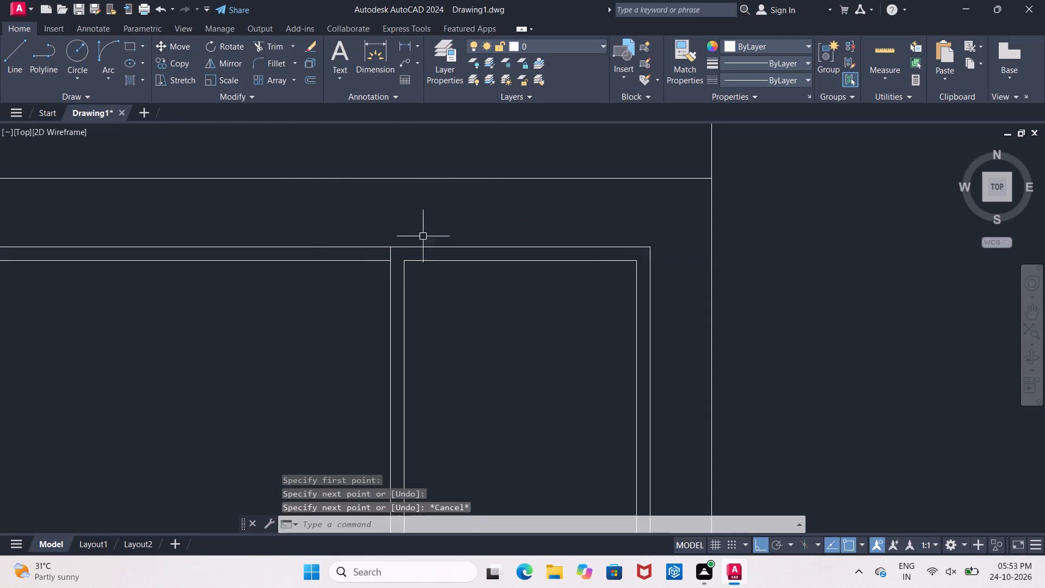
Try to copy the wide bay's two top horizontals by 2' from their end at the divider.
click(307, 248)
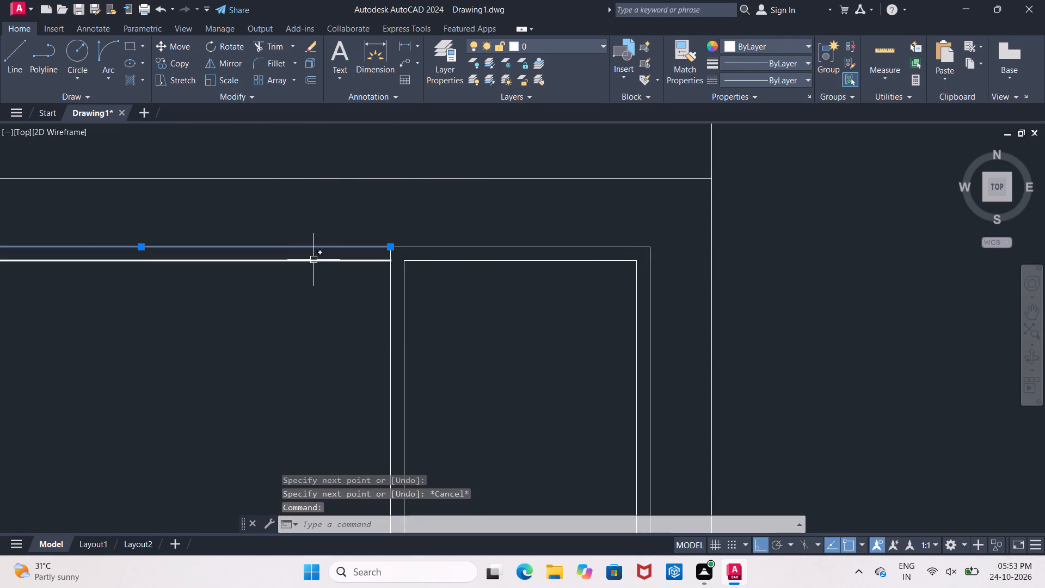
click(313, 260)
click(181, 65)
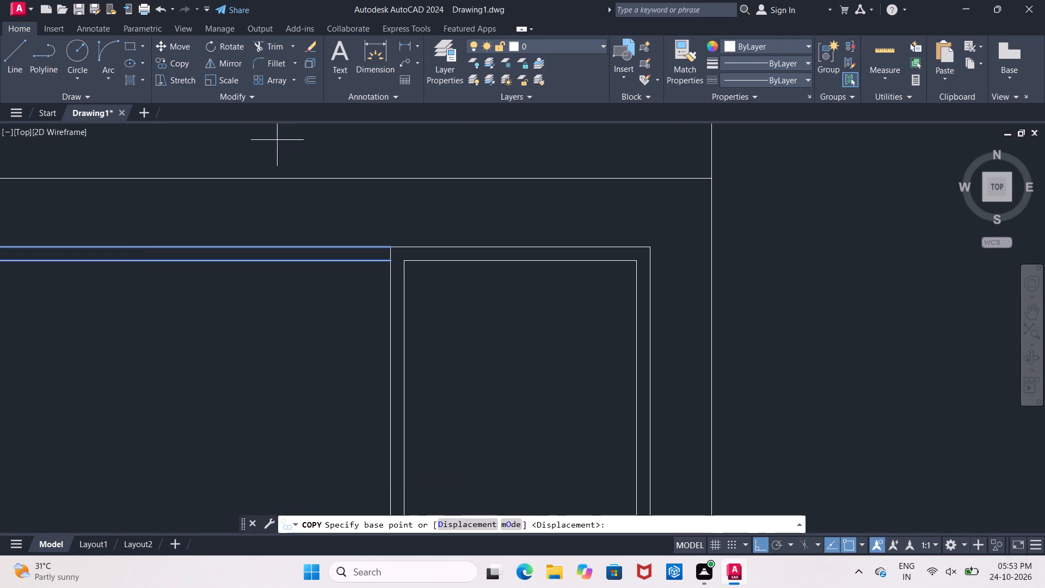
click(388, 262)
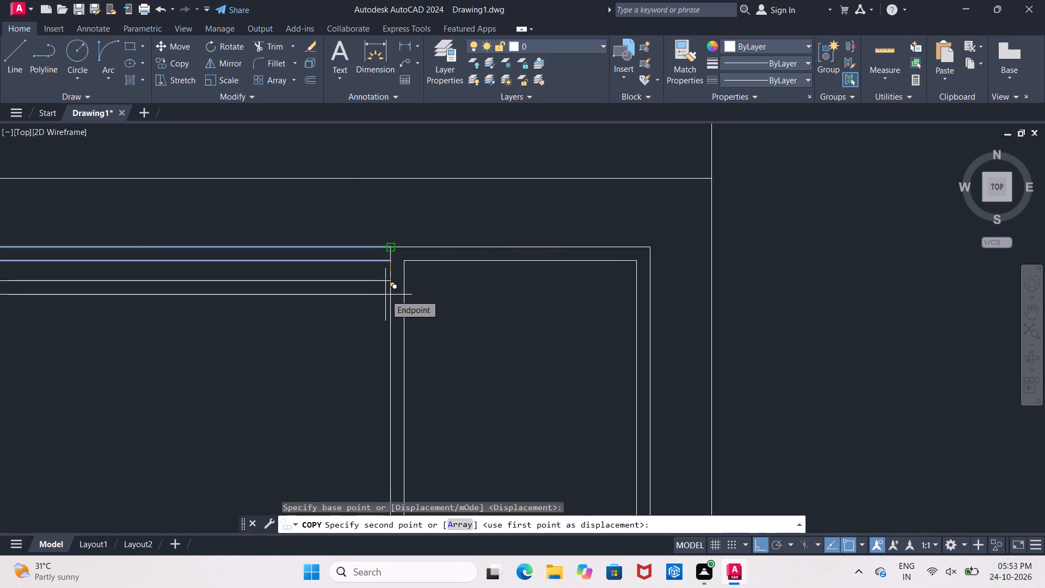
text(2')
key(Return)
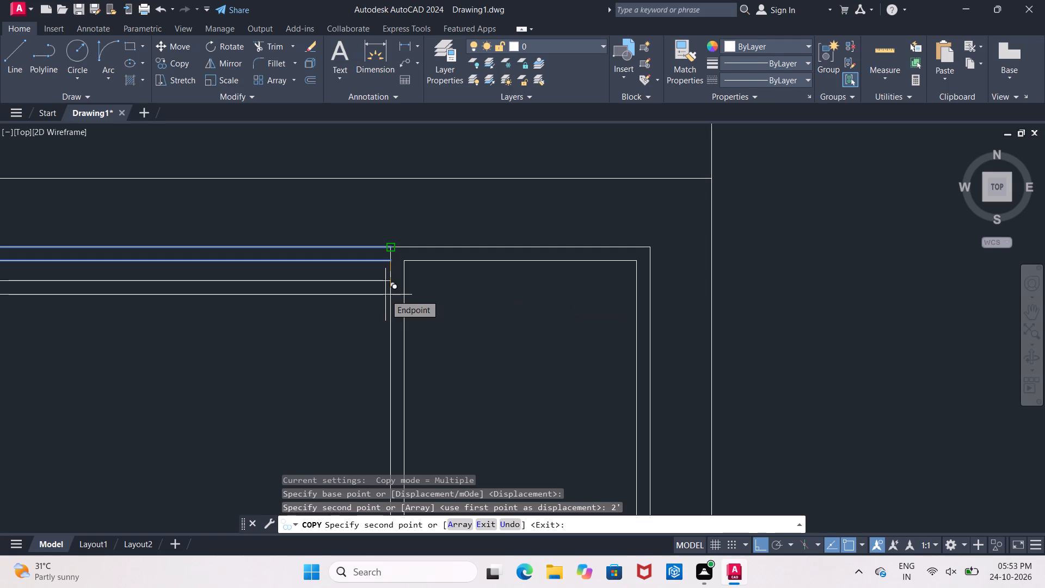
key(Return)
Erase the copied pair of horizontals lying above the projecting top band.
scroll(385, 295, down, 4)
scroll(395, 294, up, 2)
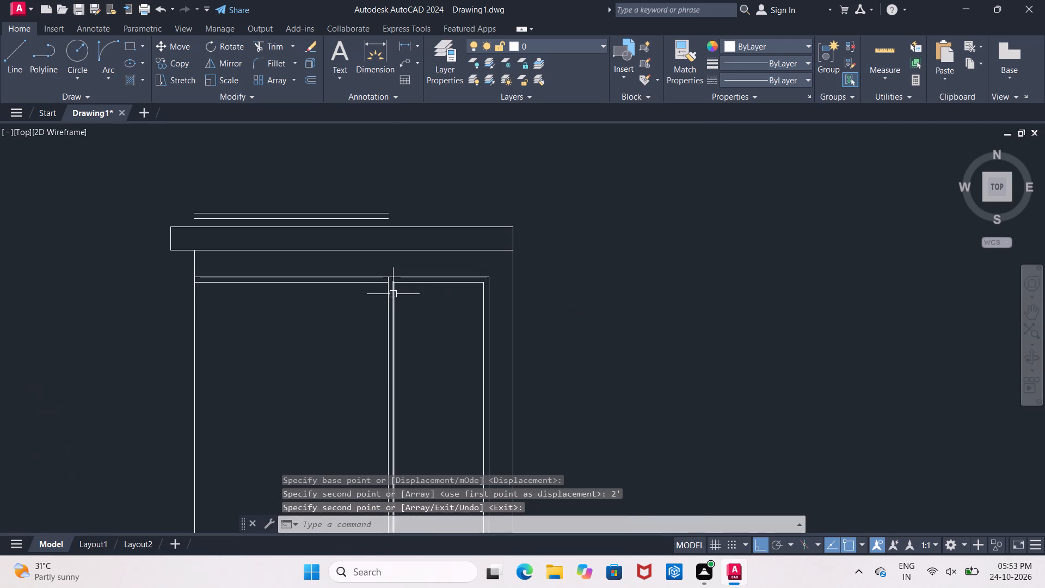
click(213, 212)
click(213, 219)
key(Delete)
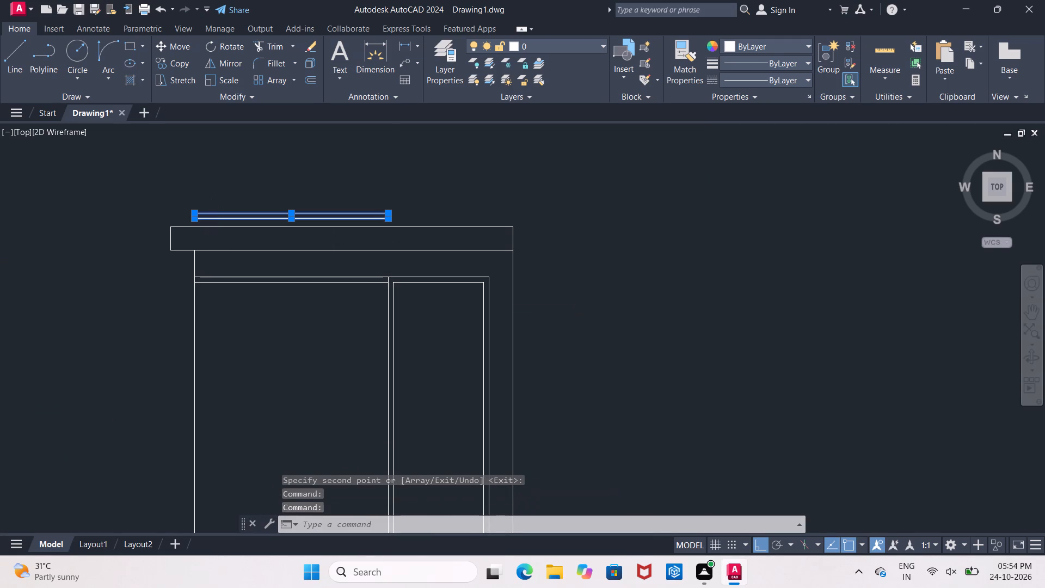
Copy the wide bay's two top horizontals 2' downward between the block's edge and the divider.
click(270, 277)
click(270, 284)
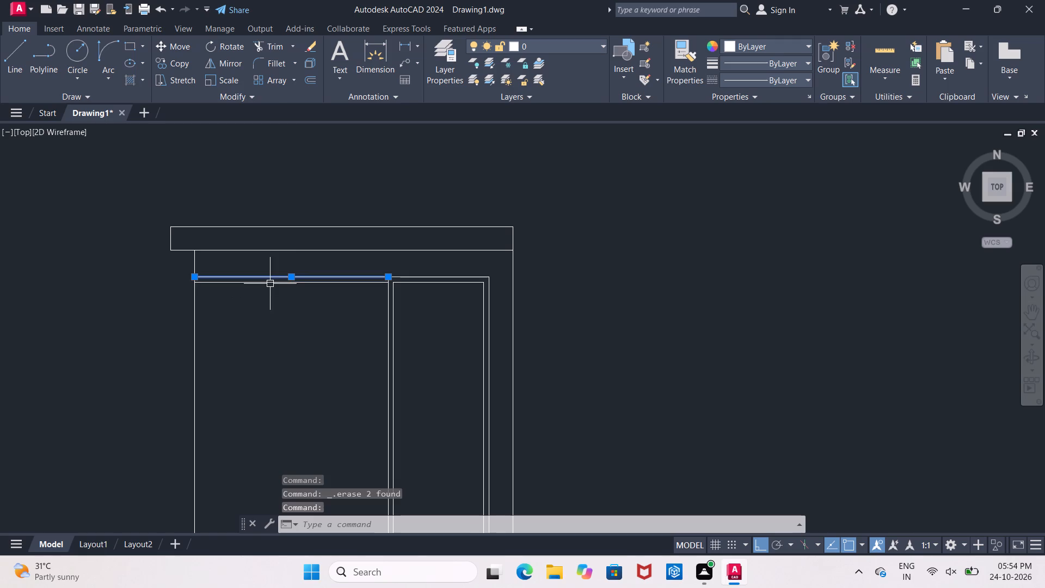
click(177, 60)
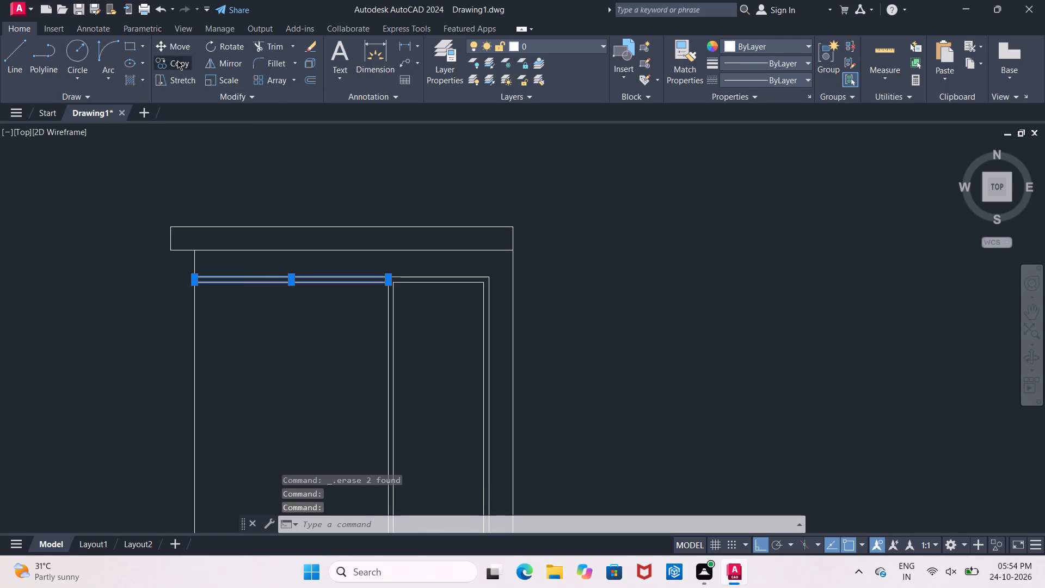
scroll(411, 279, up, 1)
drag(372, 286, 372, 293)
text(2')
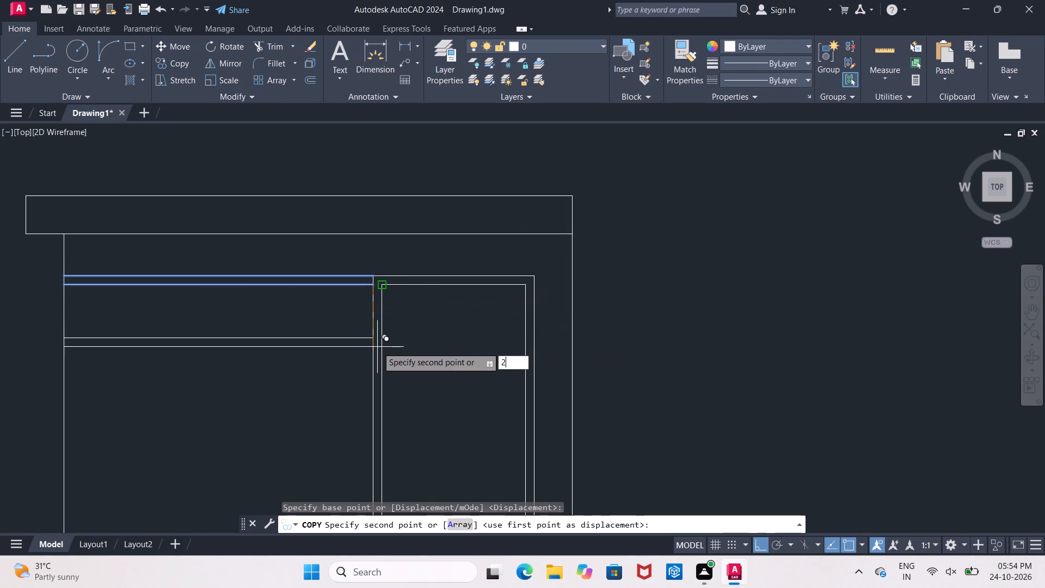
key(Return)
middle_drag(353, 400, 353, 387)
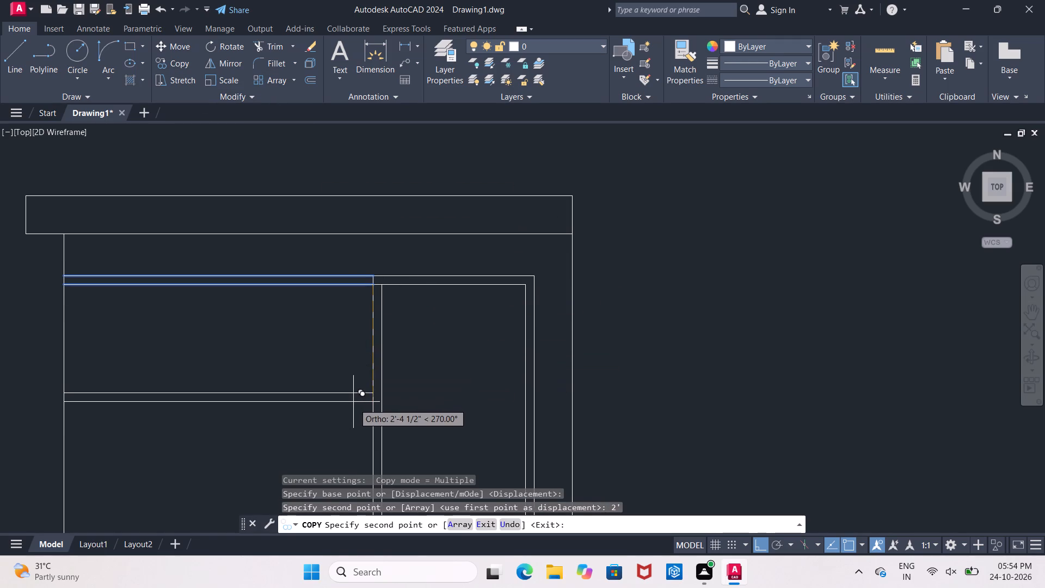
middle_drag(353, 387, 372, 255)
scroll(358, 326, down, 2)
scroll(365, 305, up, 2)
middle_drag(362, 298, 345, 424)
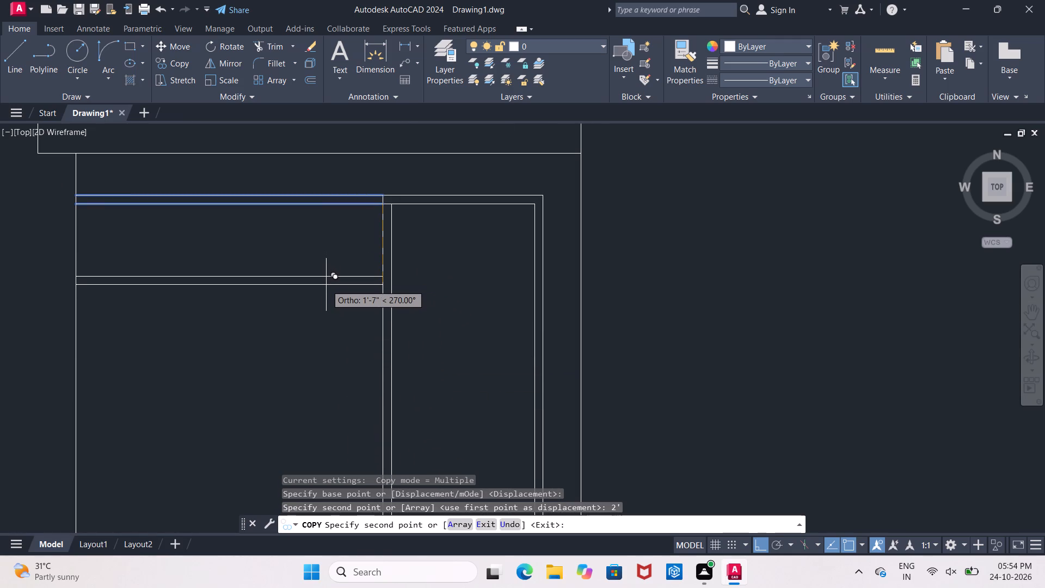
text(2')
key(Return)
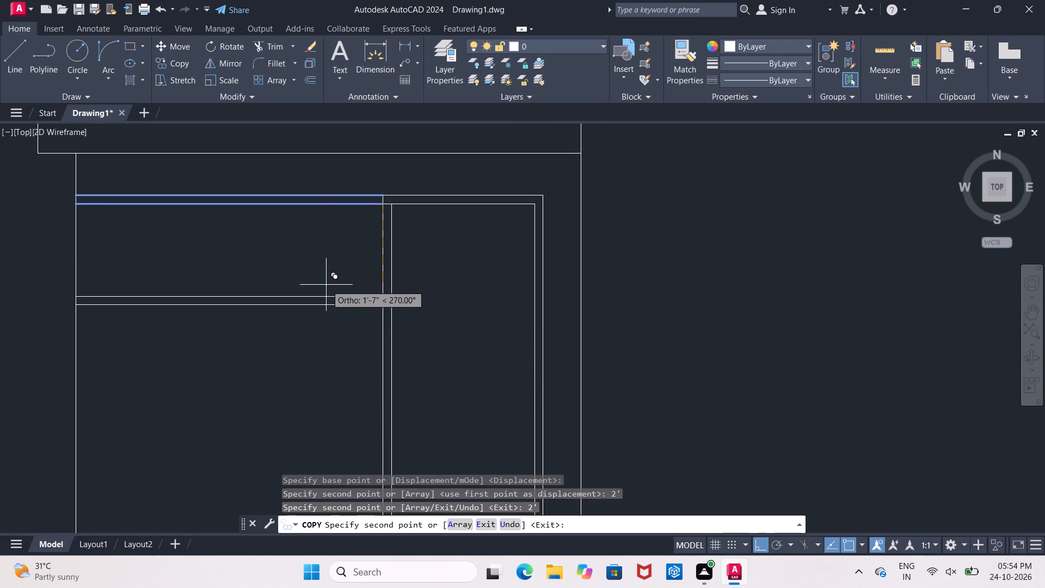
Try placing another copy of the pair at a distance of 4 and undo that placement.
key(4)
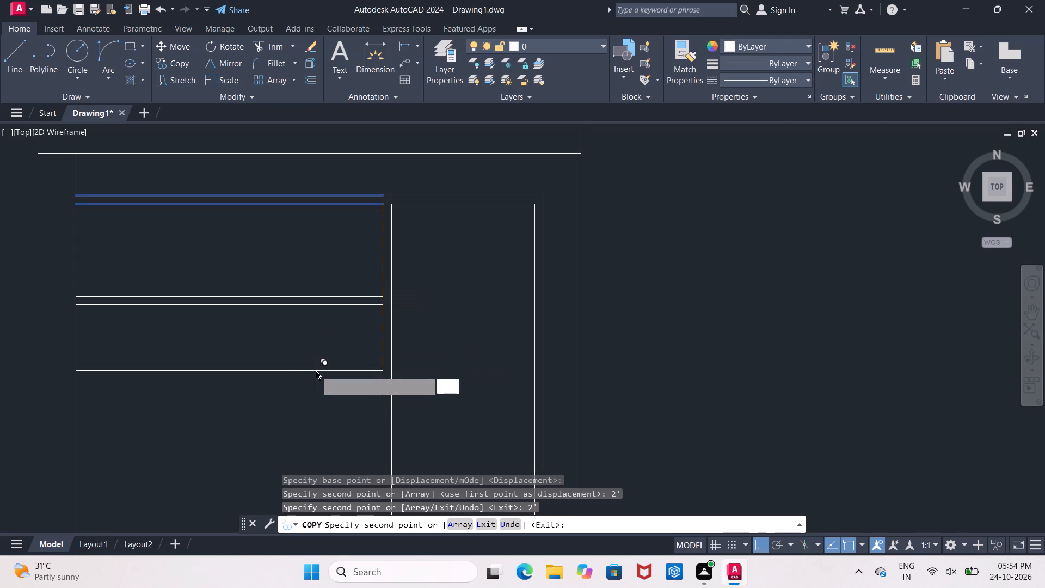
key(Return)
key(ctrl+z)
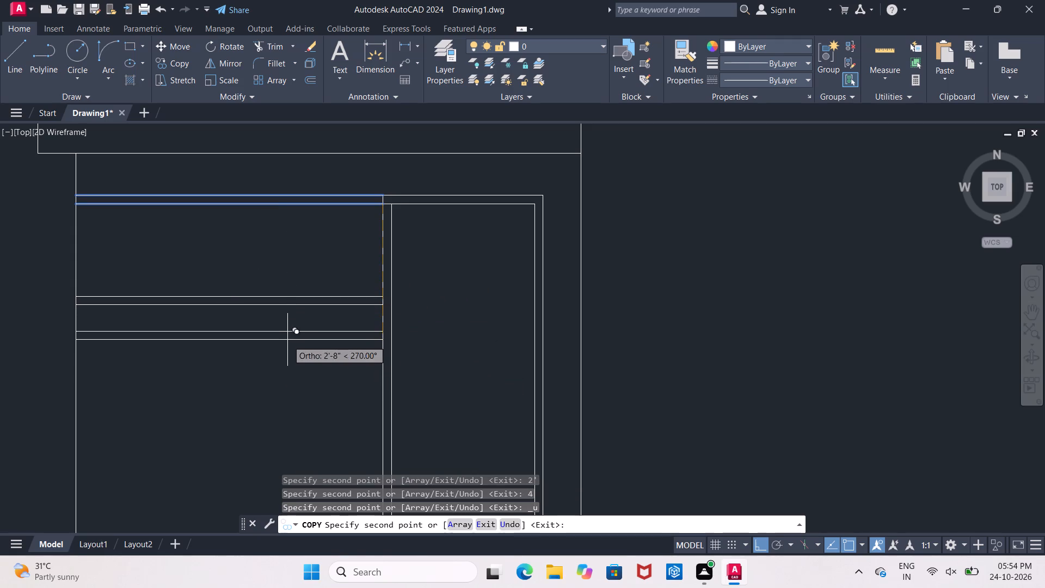
Place further copies of the horizontal pair 4', 6' and 8' below the original pair.
text(4')
key(Return)
middle_drag(338, 451, 370, 296)
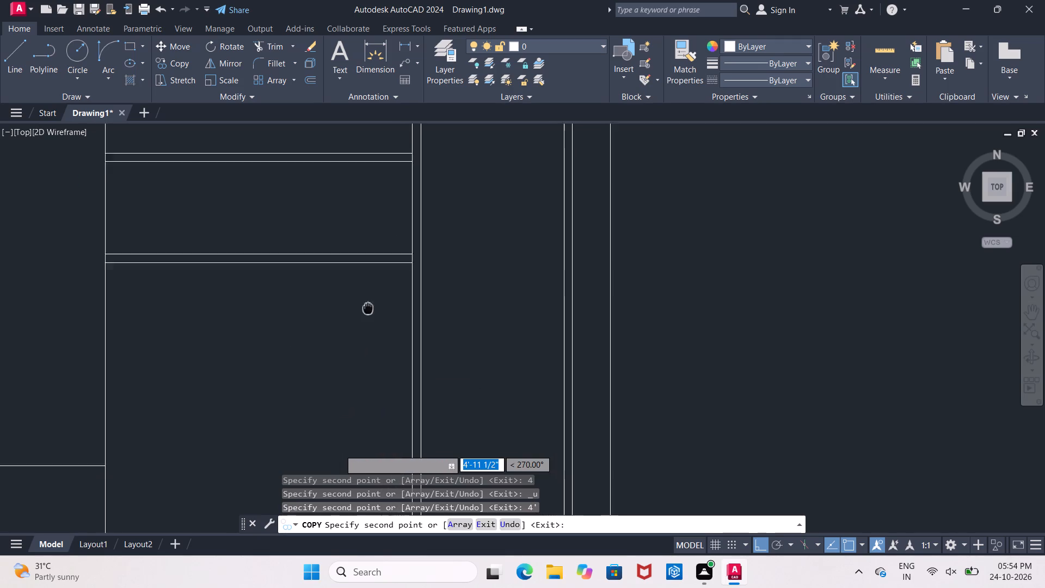
middle_drag(370, 296, 371, 288)
text(6')
key(Return)
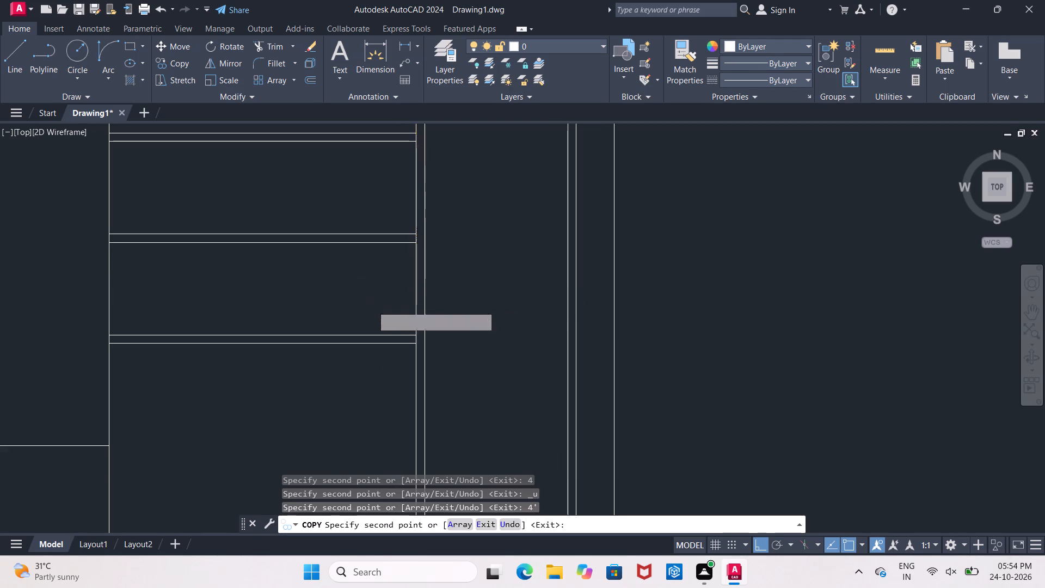
middle_drag(356, 390, 358, 244)
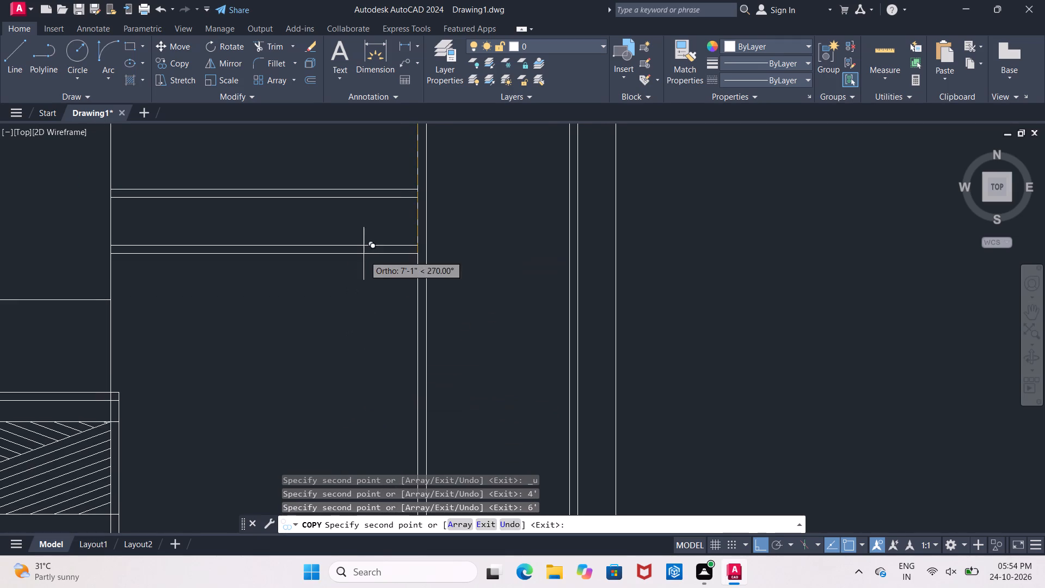
text(8')
key(Return)
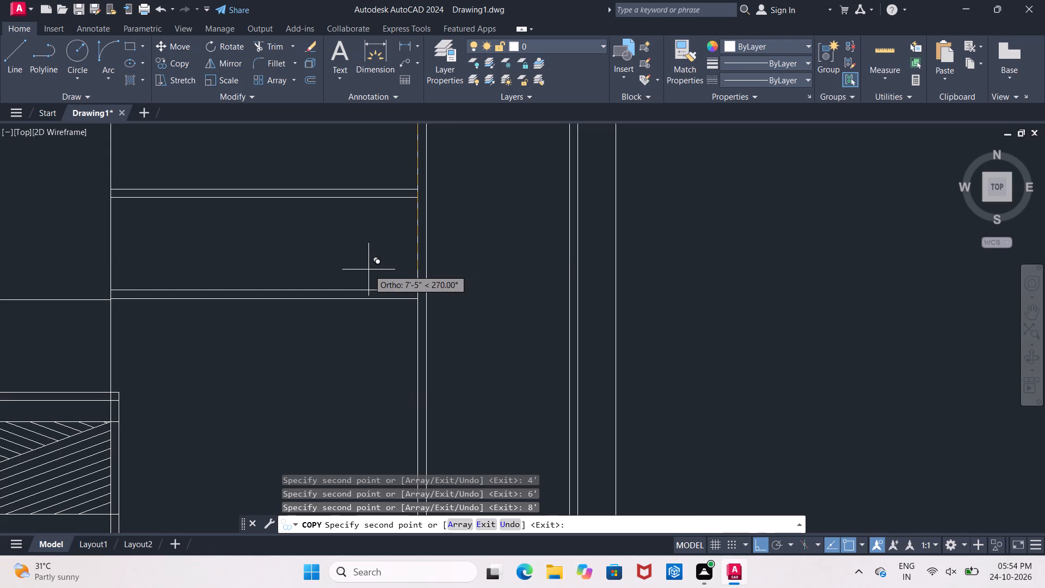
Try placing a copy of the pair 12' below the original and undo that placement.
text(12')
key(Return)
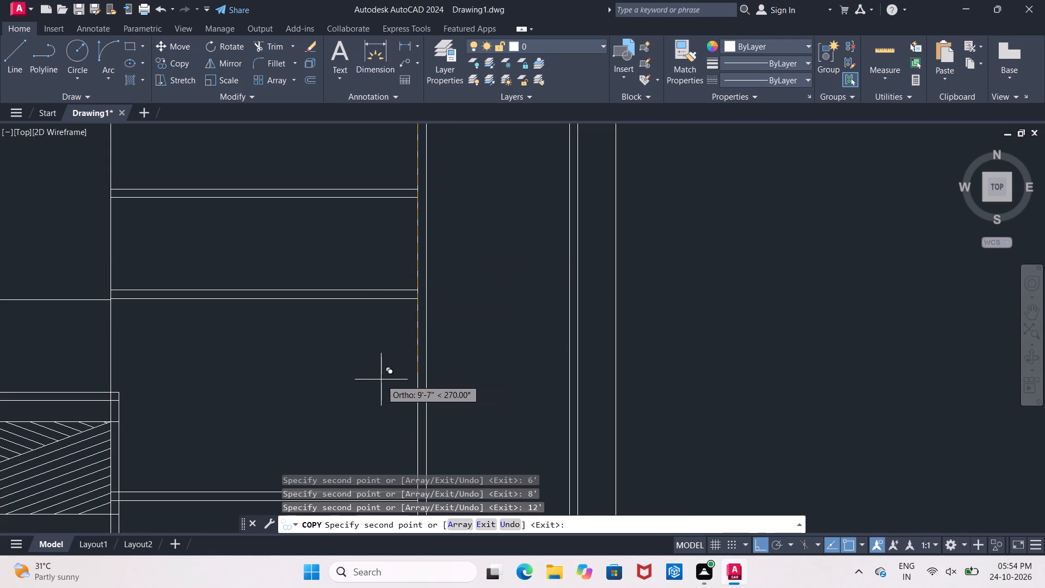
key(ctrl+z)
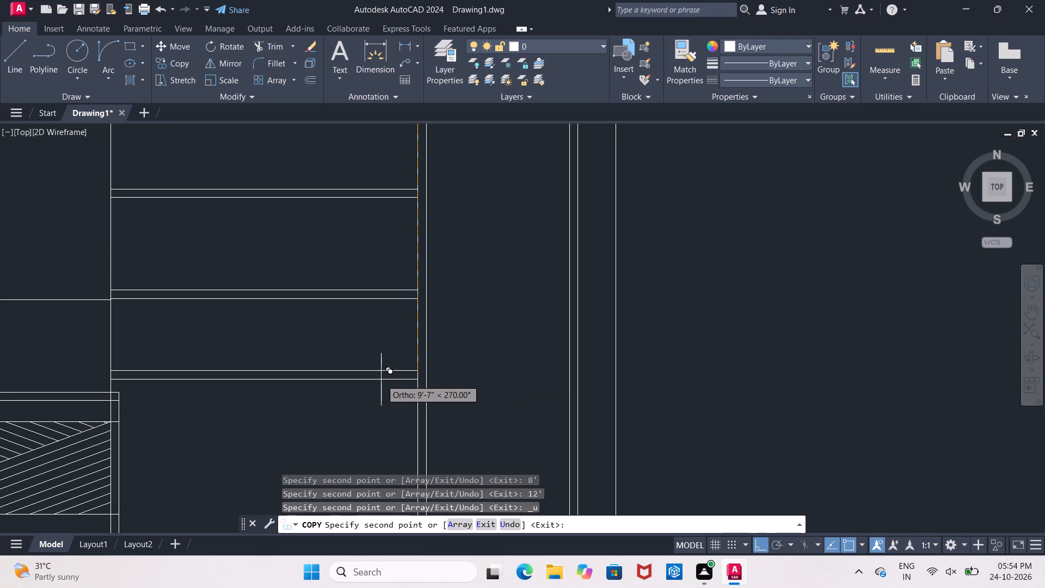
Place copies of the horizontal pair 10' and 12' below the original and finish copying.
text(10')
key(Return)
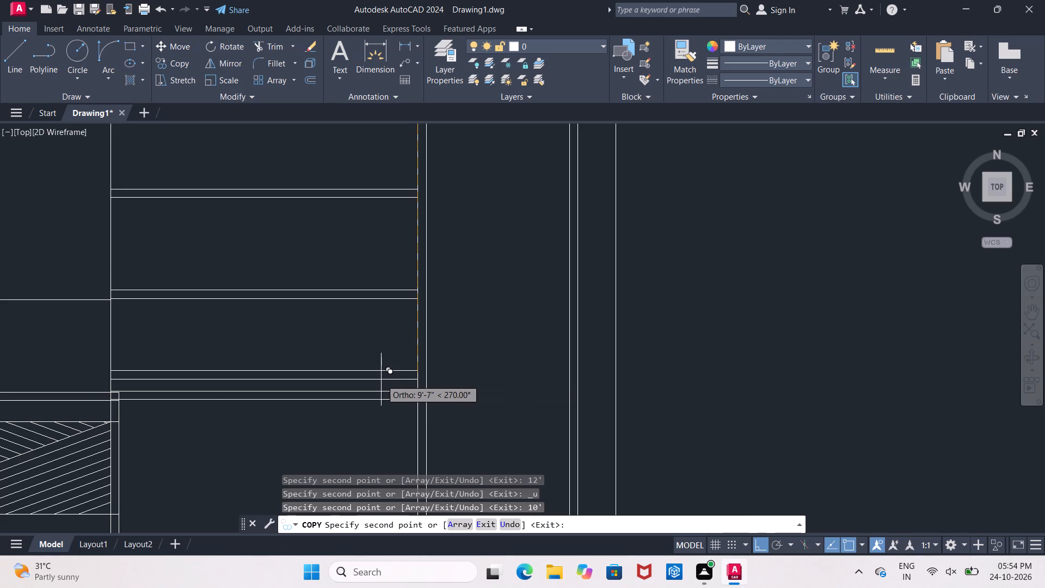
scroll(381, 380, down, 2)
scroll(376, 427, up, 1)
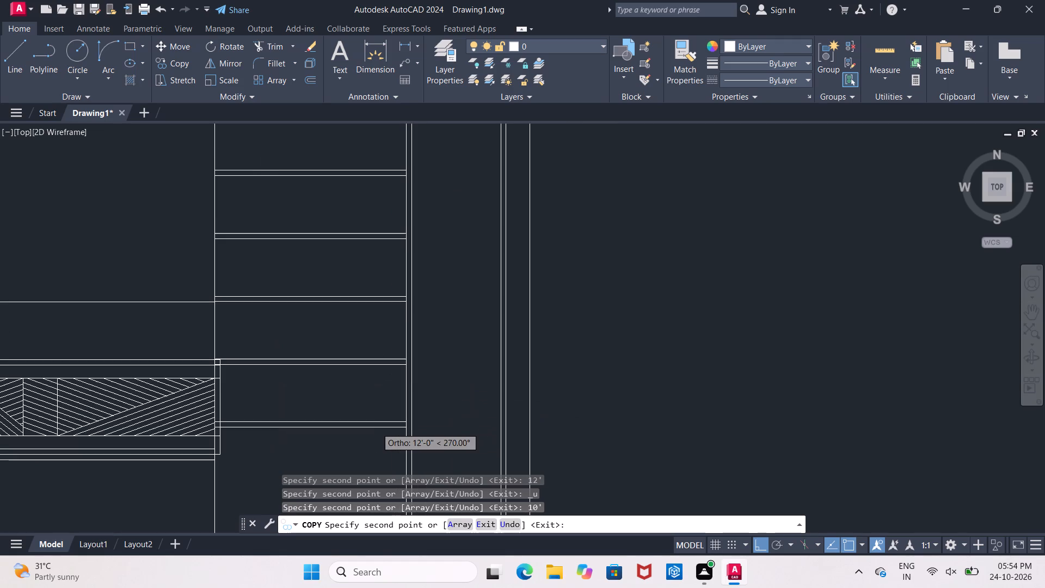
text(12')
key(Return)
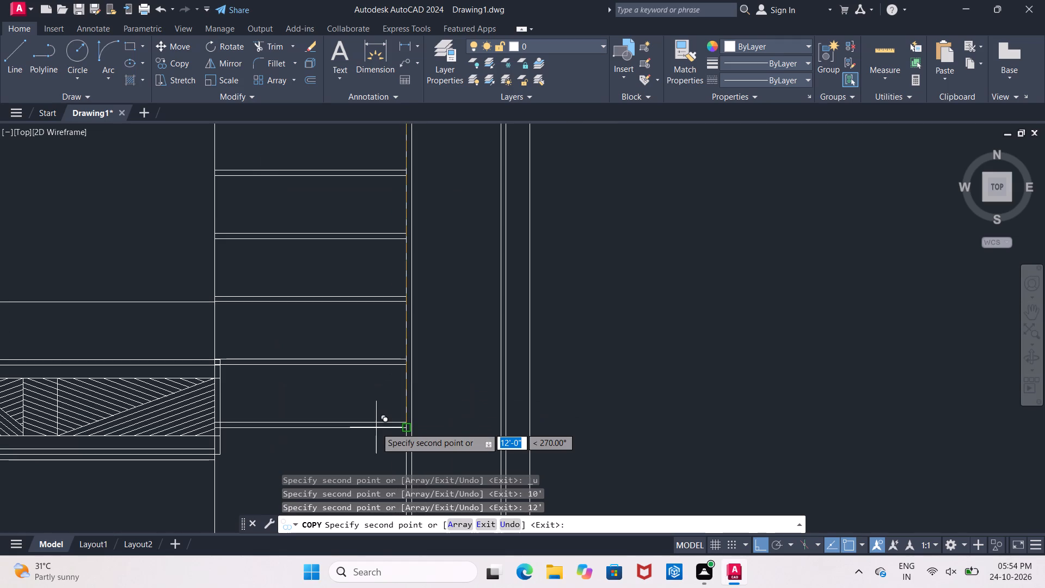
key(Return)
Copy the lowest horizontal line pair of the right-hand block to 2', 4', 6' and 8' below it.
middle_drag(360, 424, 361, 402)
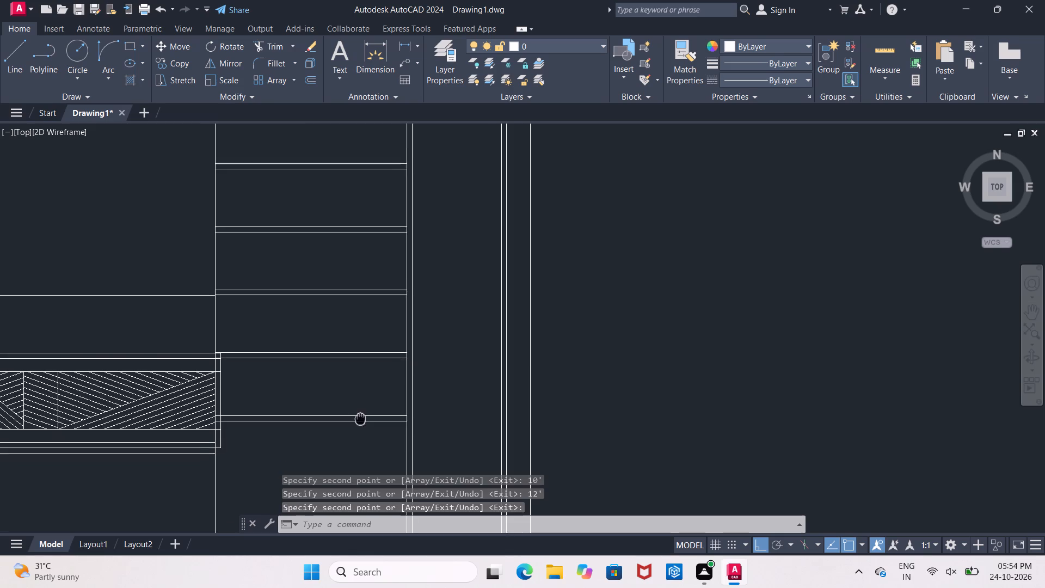
middle_drag(361, 402, 365, 331)
middle_drag(382, 354, 381, 364)
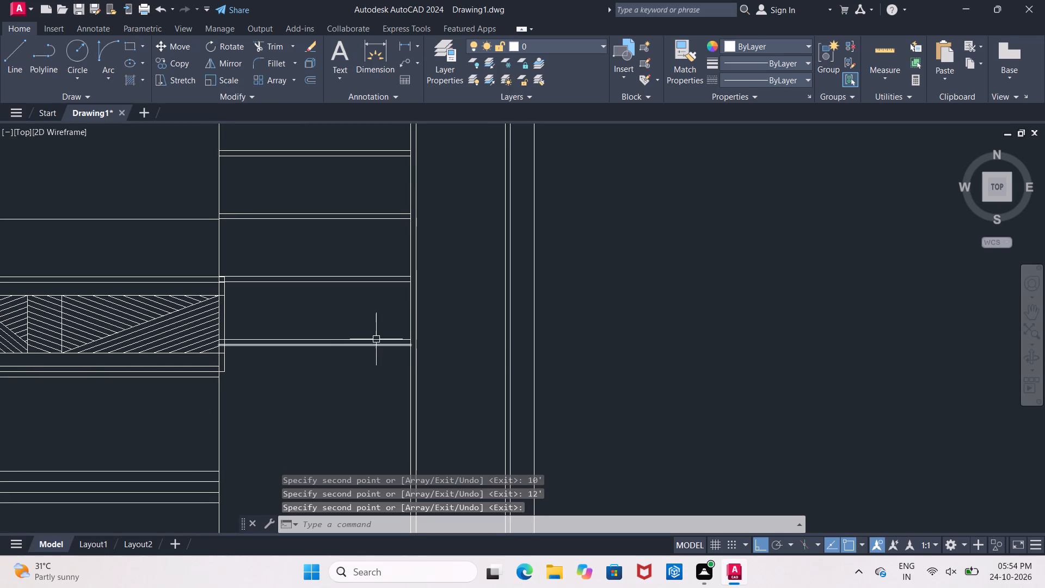
click(376, 339)
click(376, 346)
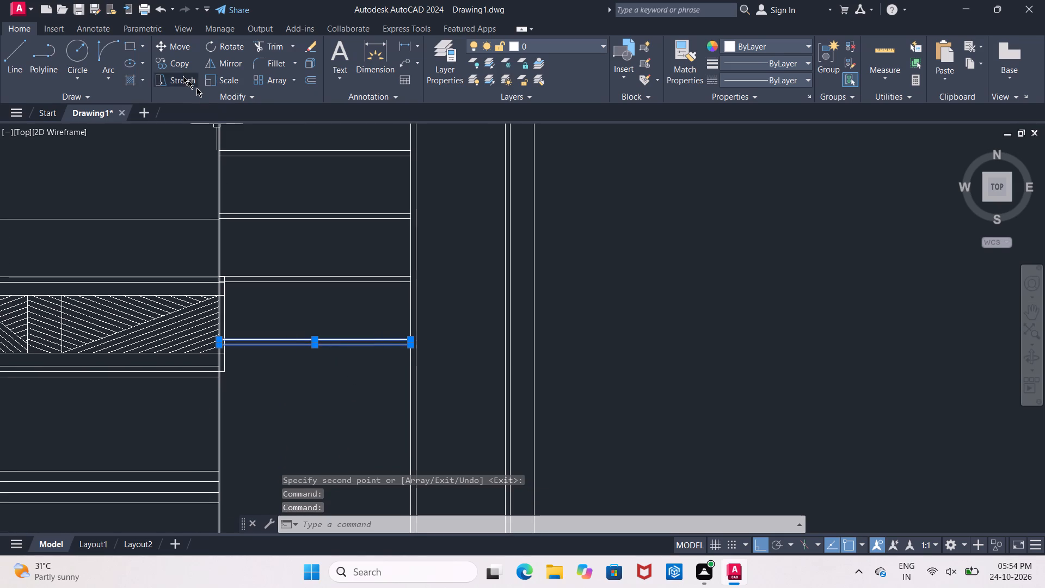
click(173, 63)
click(409, 344)
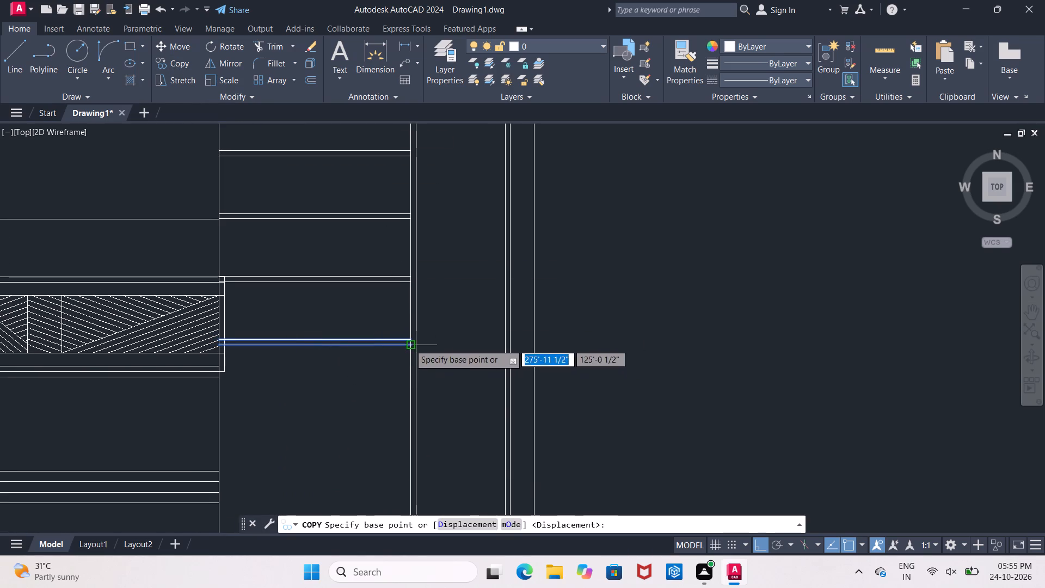
text(2')
key(Return)
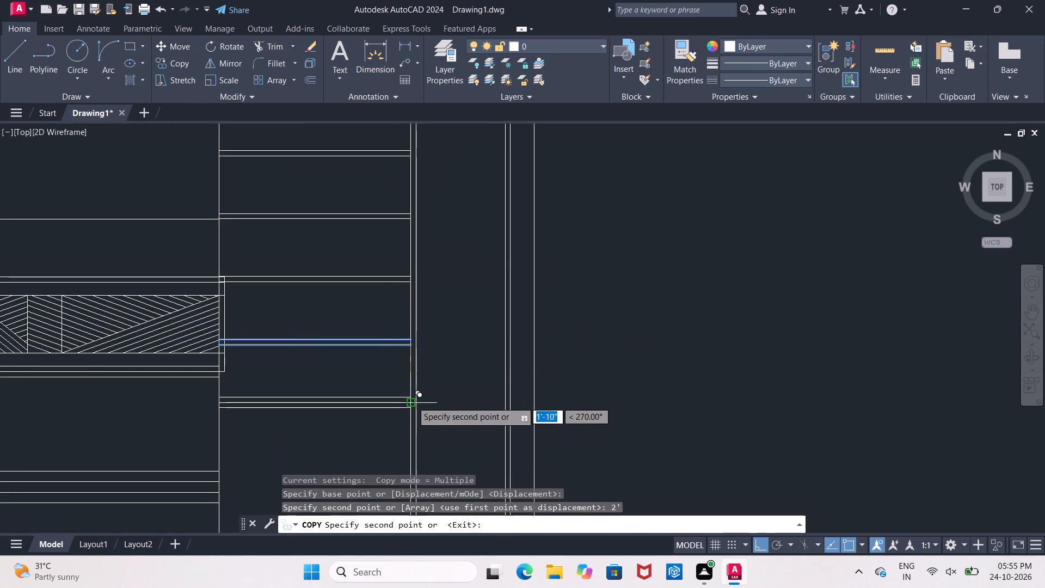
middle_drag(411, 449, 441, 279)
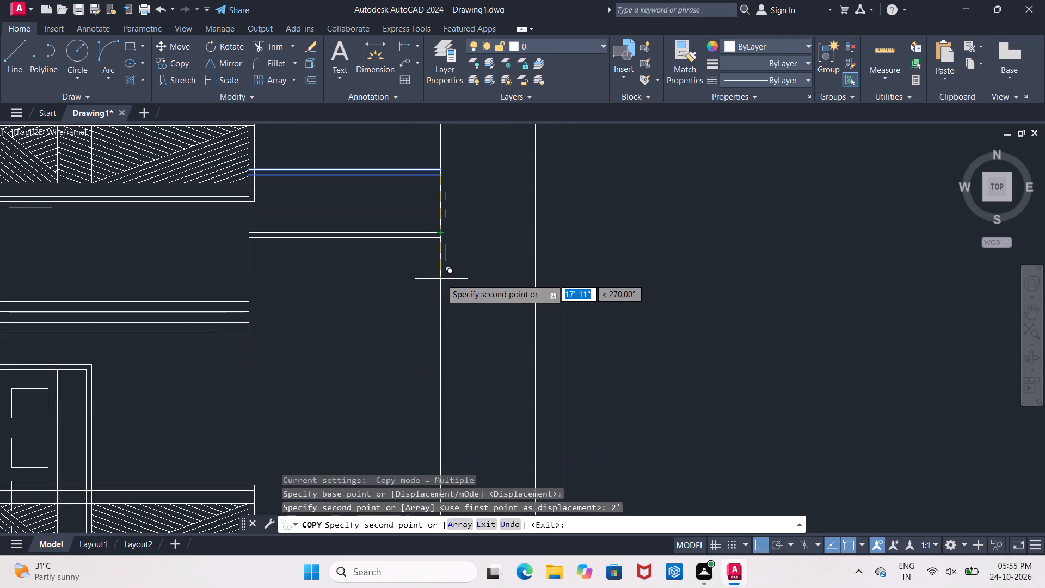
text(4')
key(Return)
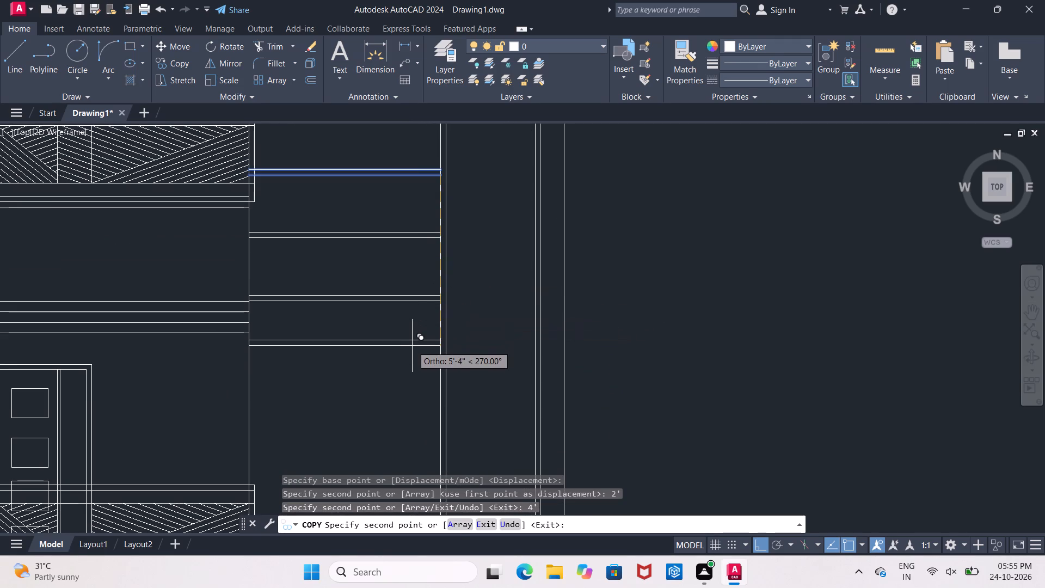
text(6')
key(Return)
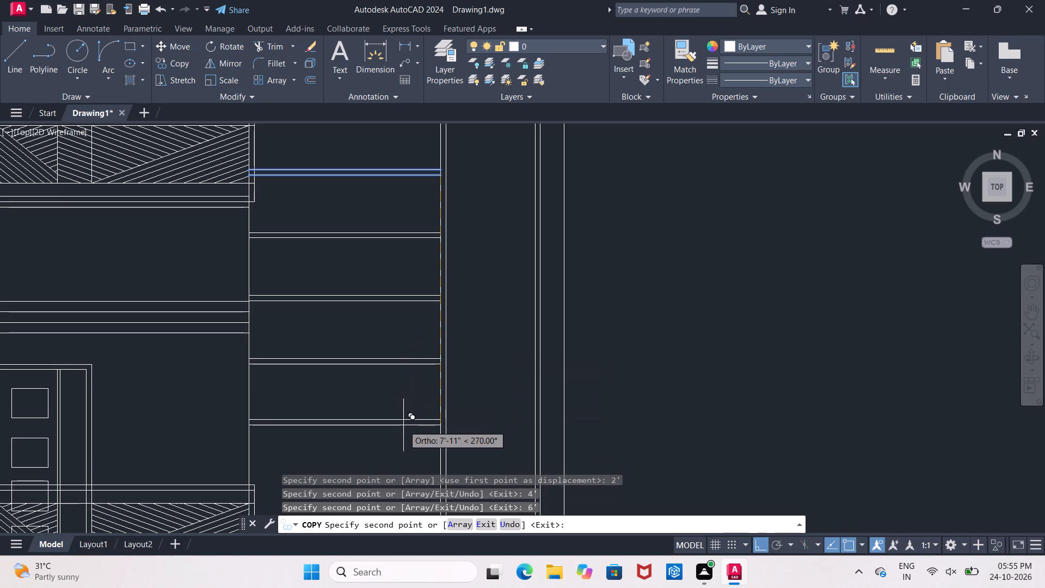
text(8')
key(Return)
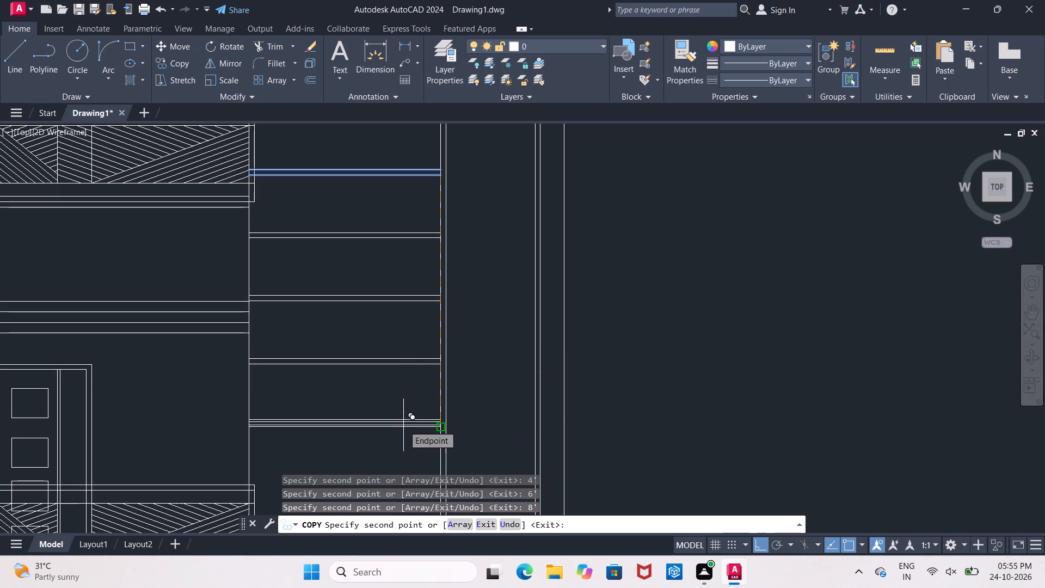
Place further copies of the same horizontal pair 12', 10', 14' and 16' below it.
scroll(416, 422, down, 1)
middle_drag(416, 422, 416, 309)
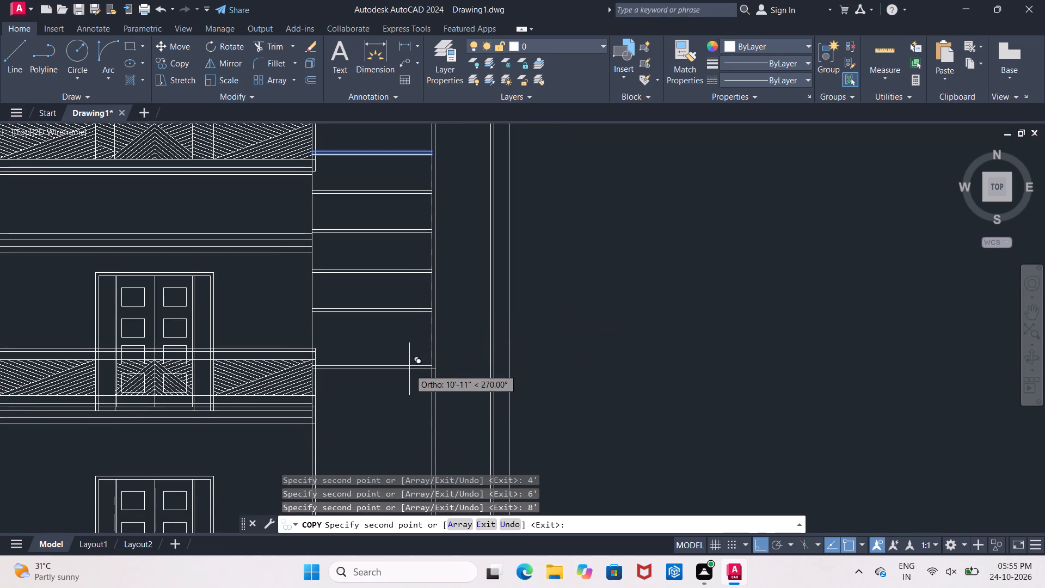
text(12')
key(Return)
scroll(409, 369, up, 2)
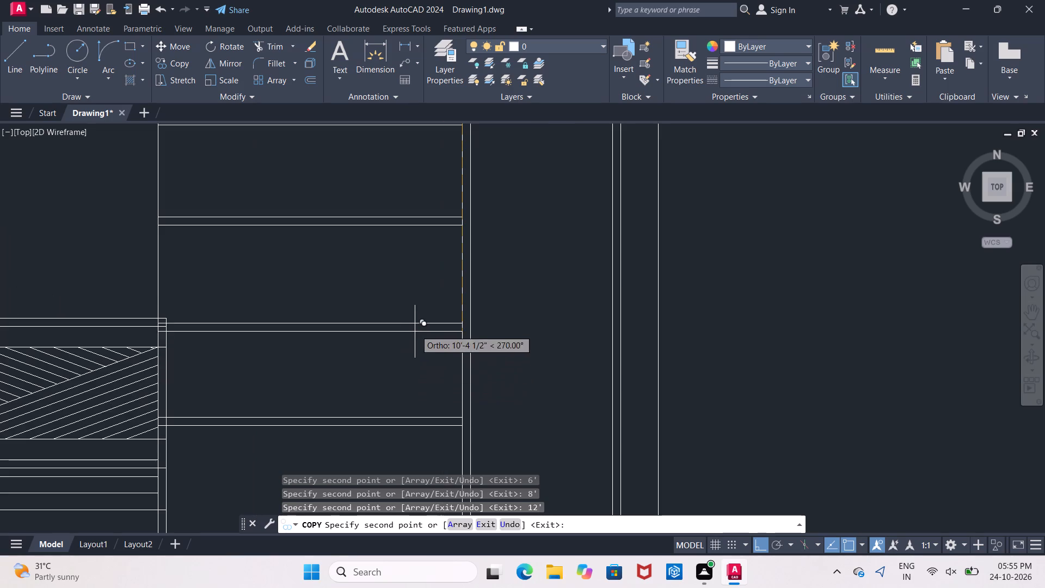
text(10')
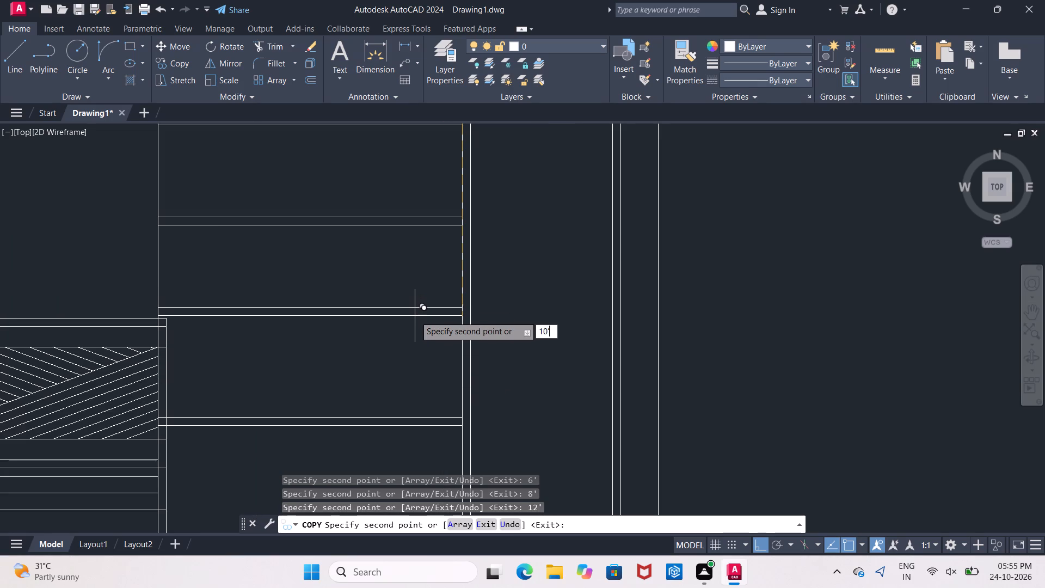
key(Return)
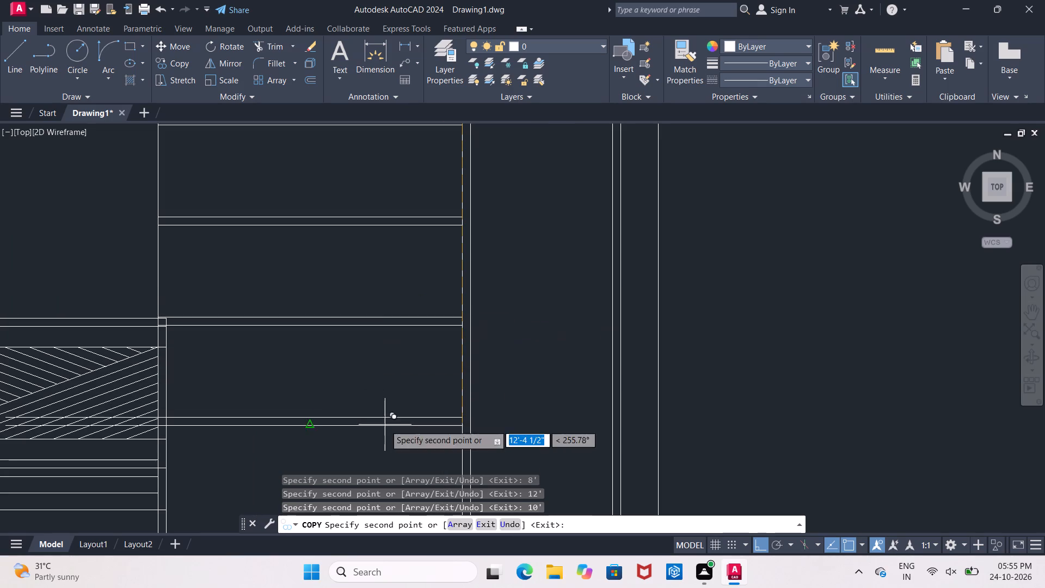
middle_drag(385, 425, 398, 217)
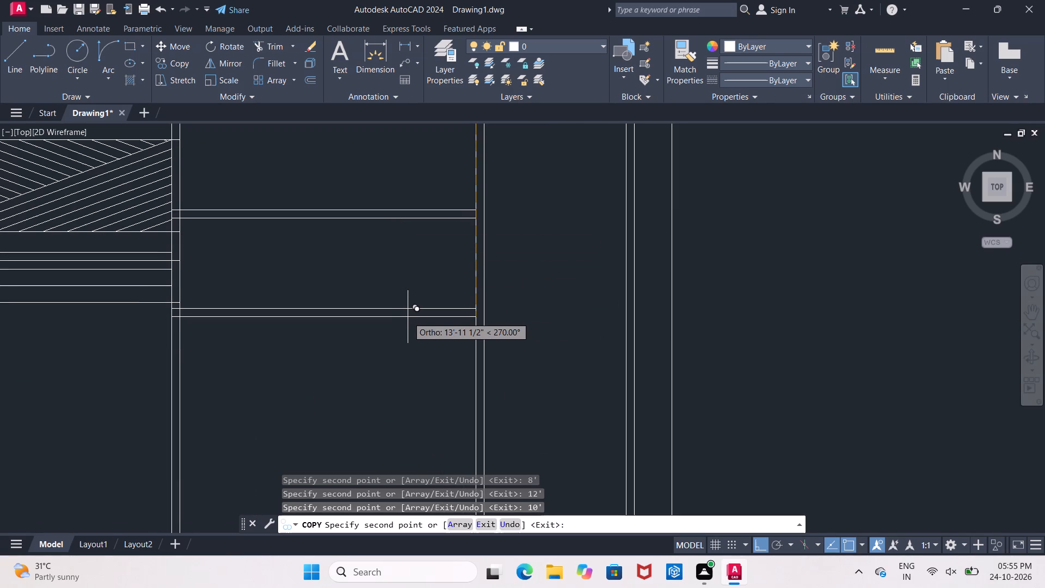
text(14')
key(Return)
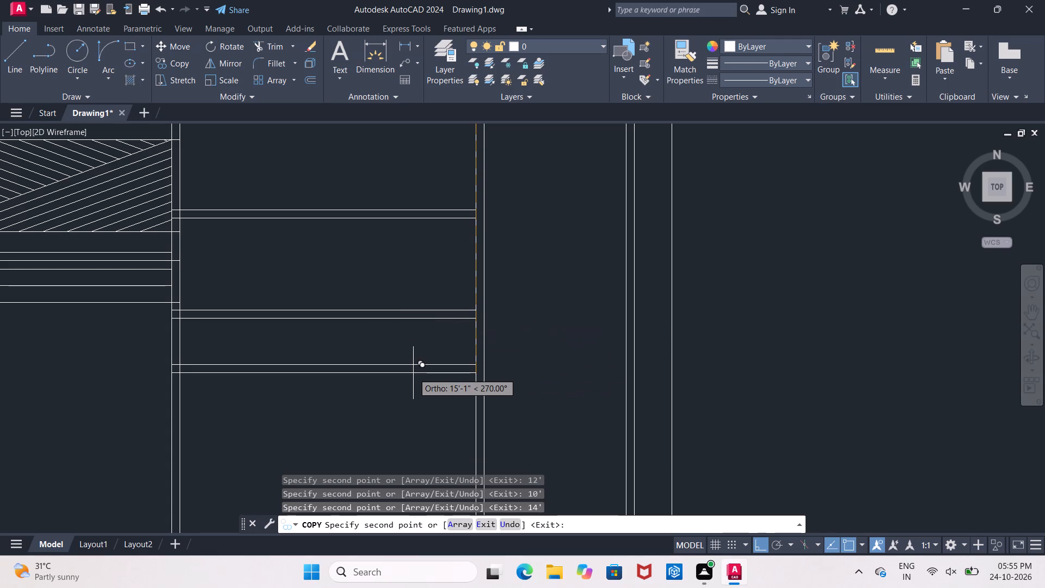
text(16)
key(apostrophe)
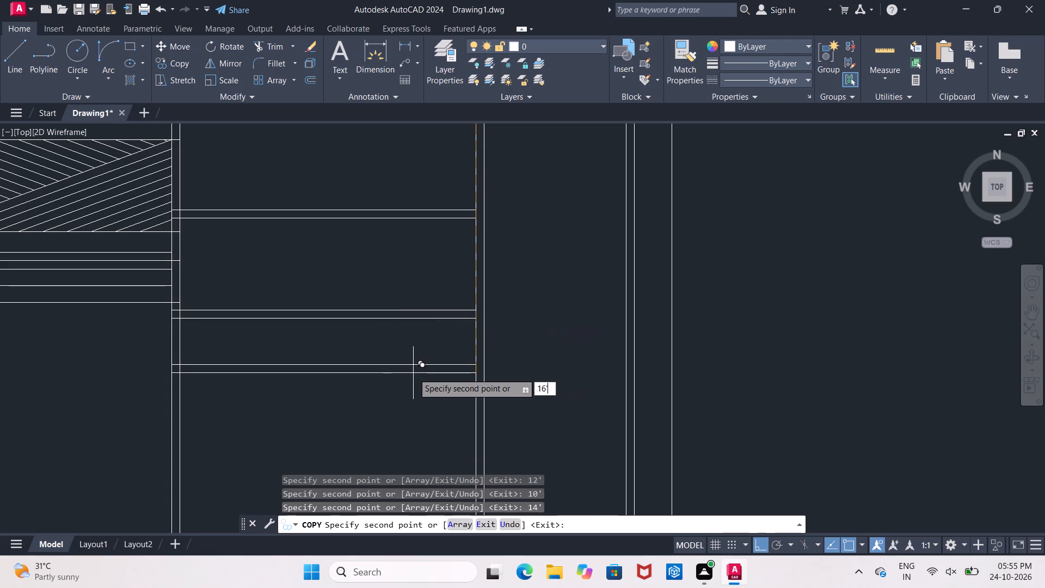
key(Return)
middle_drag(411, 358, 433, 175)
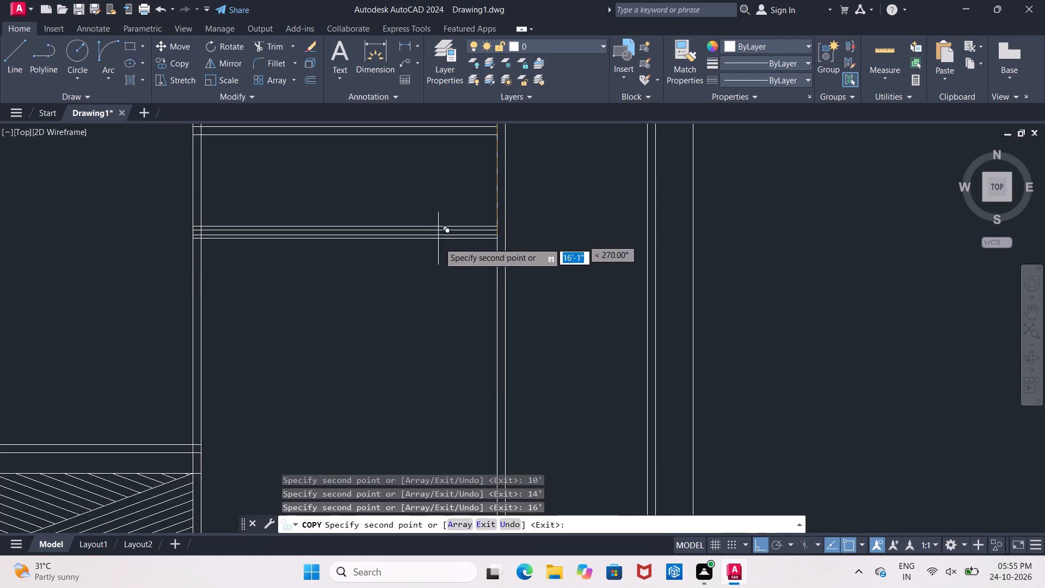
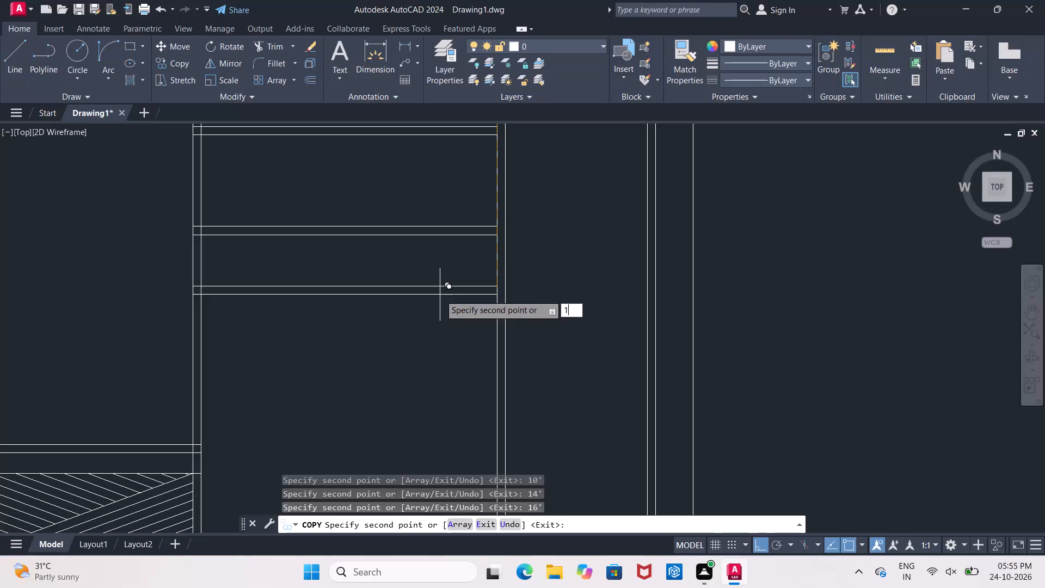
Copy the pair of horizontal lines down the vertical strip beside the balconies at 18', 20', 22', 24' and 26' from the base point.
key(Return)
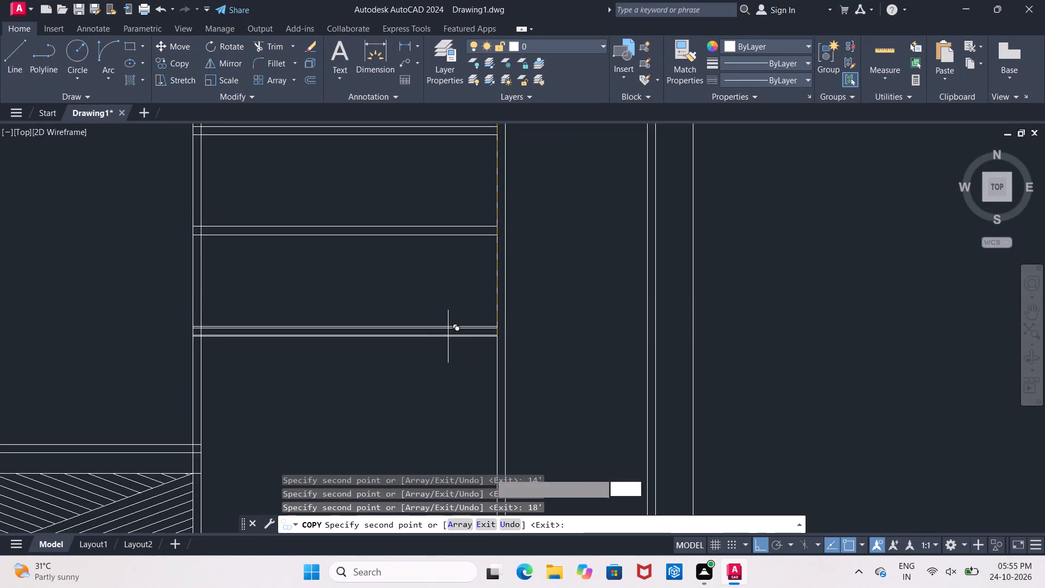
middle_drag(460, 379, 463, 246)
text(20')
key(Return)
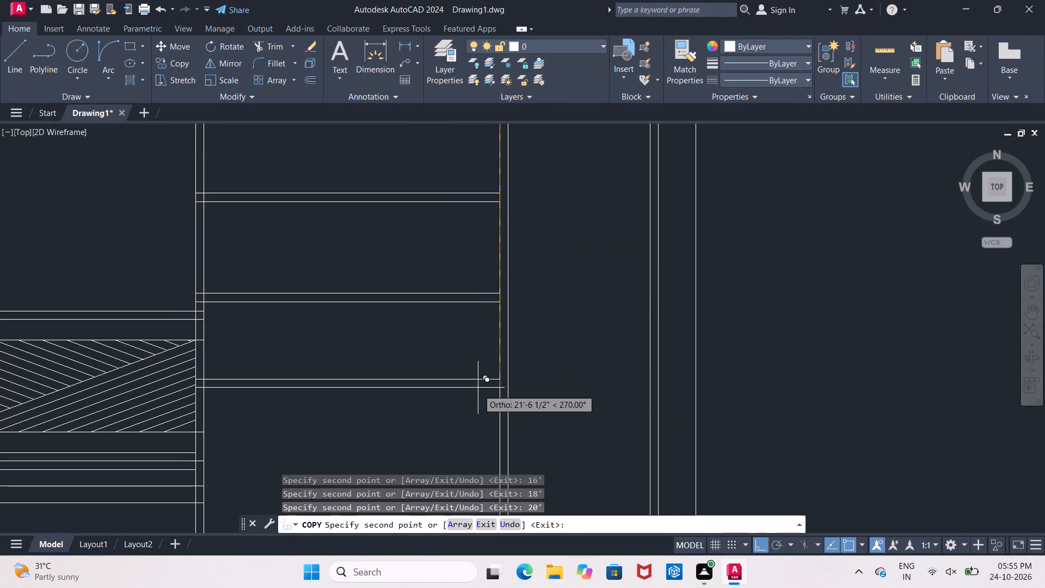
text(22')
key(Return)
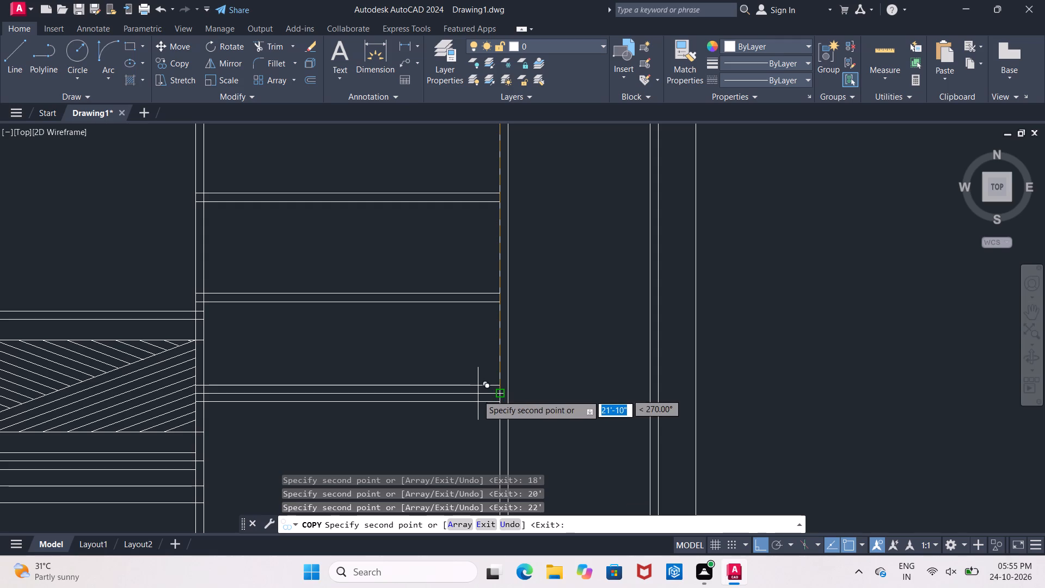
middle_drag(409, 427, 411, 243)
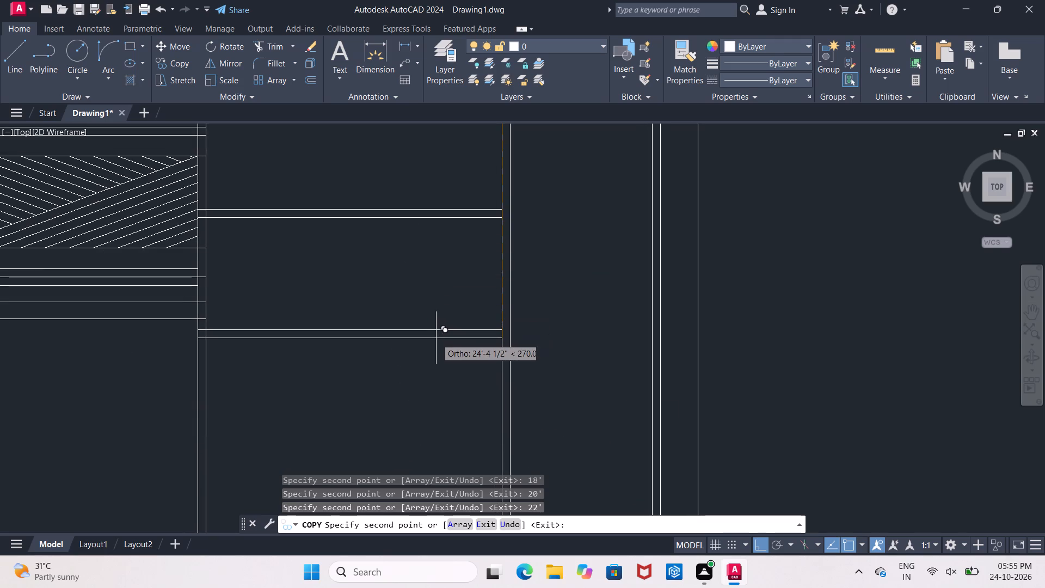
text(24')
key(Return)
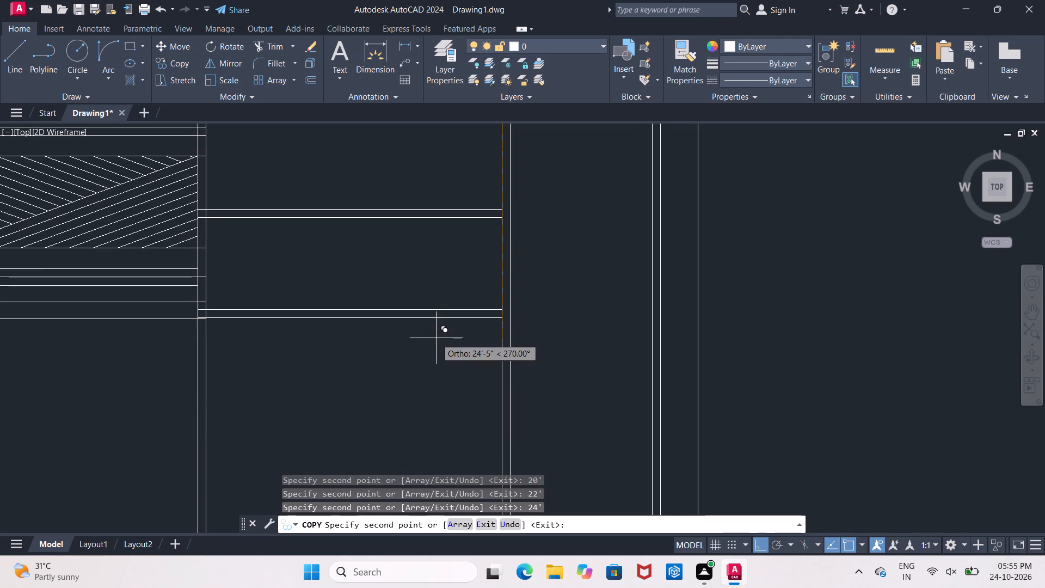
text(26)
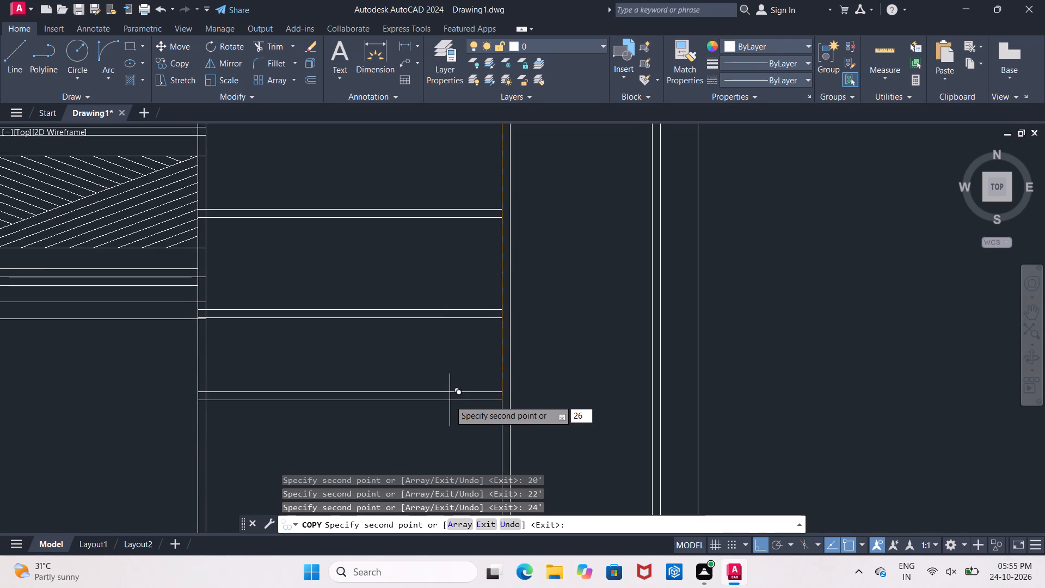
key(apostrophe)
key(Return)
Continue copying the horizontal line pair down the strip at distances of 28', 30', 32' and 34'.
middle_drag(438, 402, 449, 217)
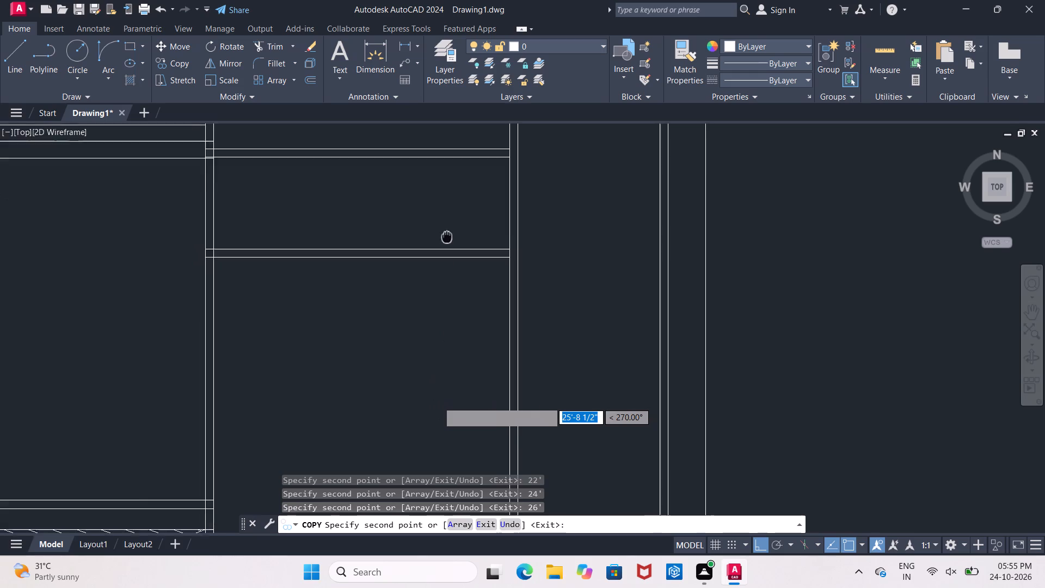
middle_drag(449, 217, 453, 199)
text(28')
key(Return)
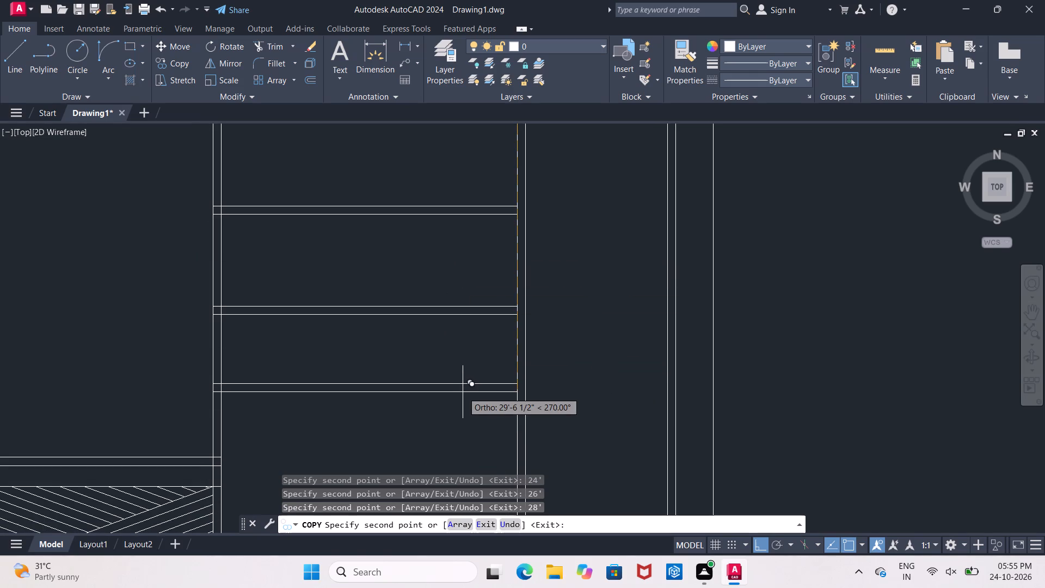
text(30')
key(Return)
middle_drag(442, 382, 441, 347)
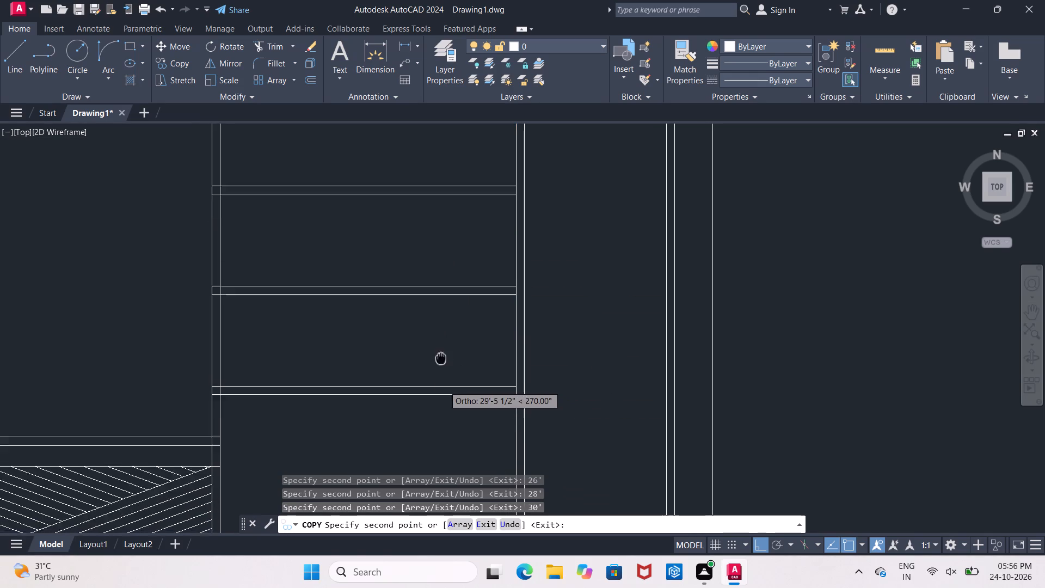
middle_drag(441, 347, 482, 151)
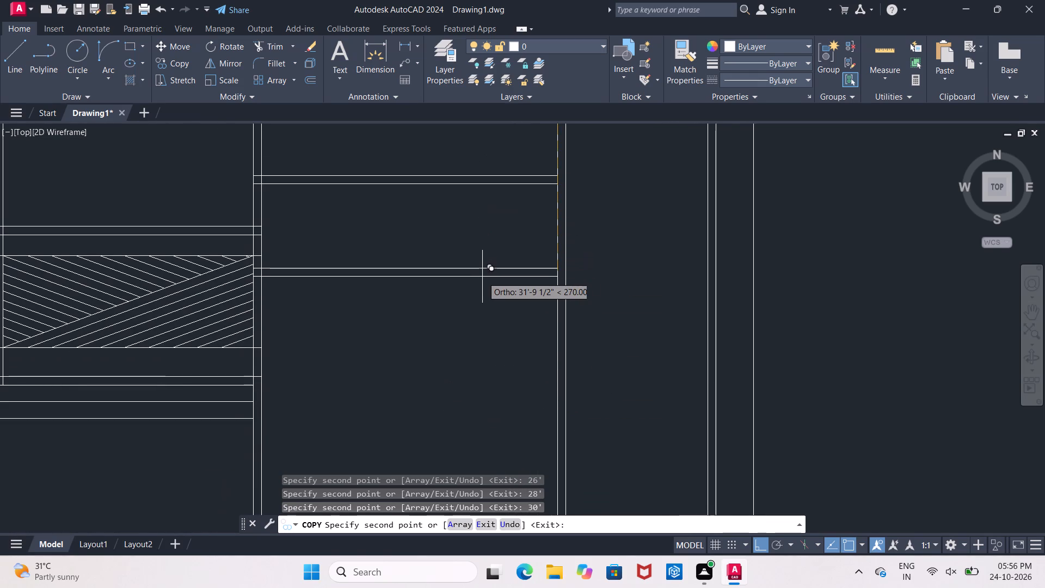
text(32')
key(Return)
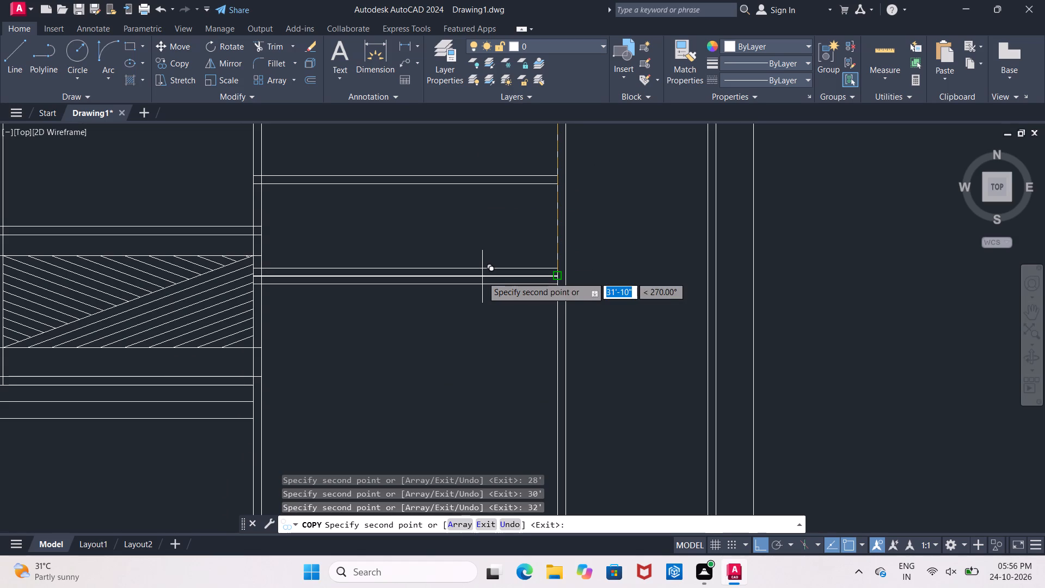
text(34')
key(Return)
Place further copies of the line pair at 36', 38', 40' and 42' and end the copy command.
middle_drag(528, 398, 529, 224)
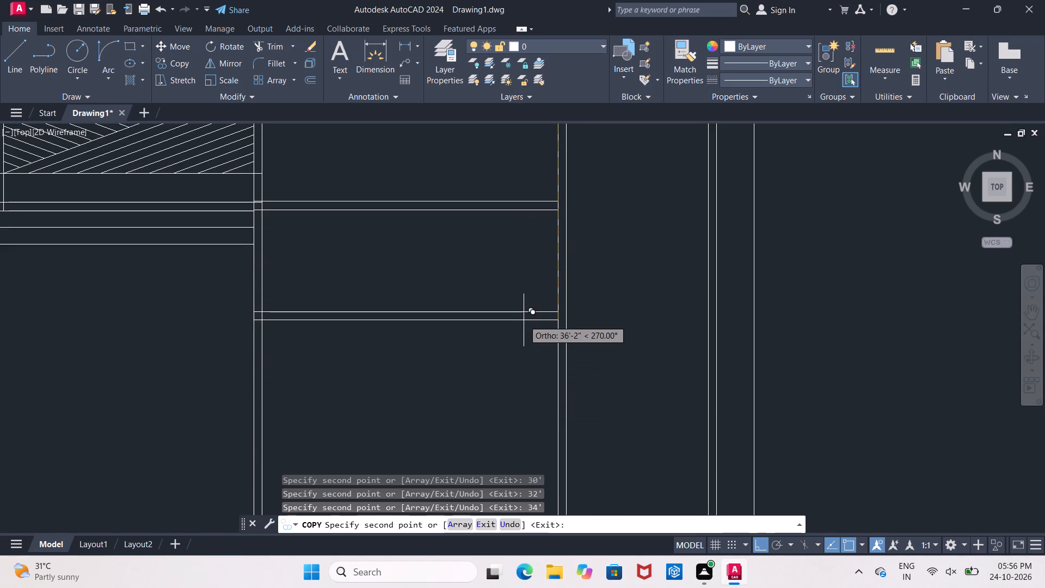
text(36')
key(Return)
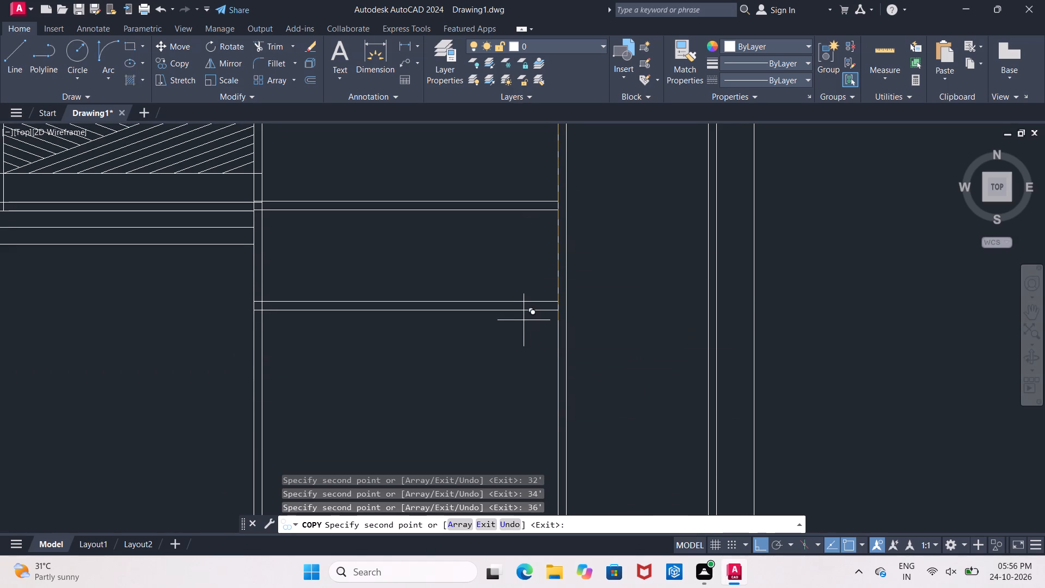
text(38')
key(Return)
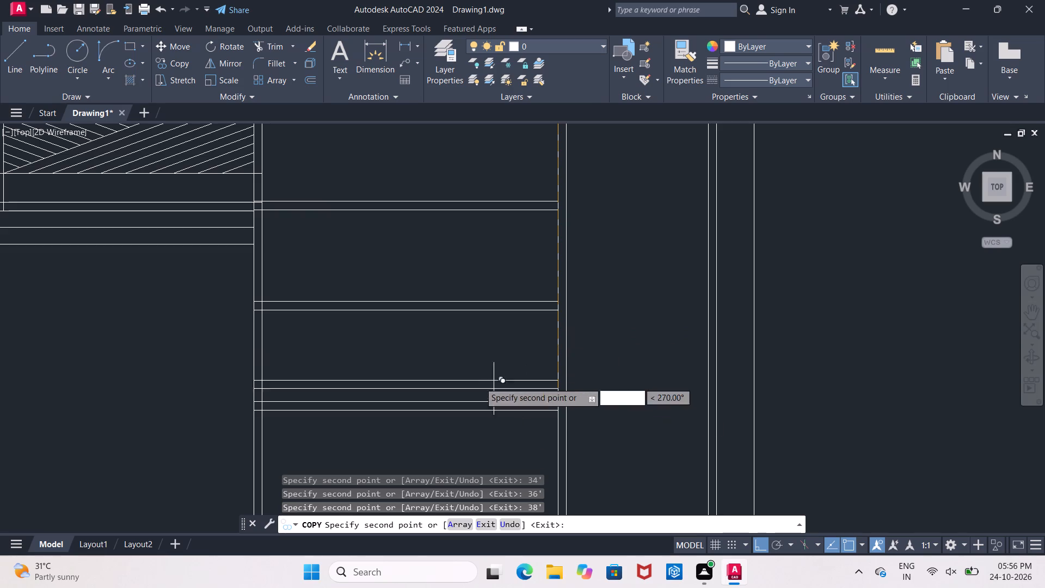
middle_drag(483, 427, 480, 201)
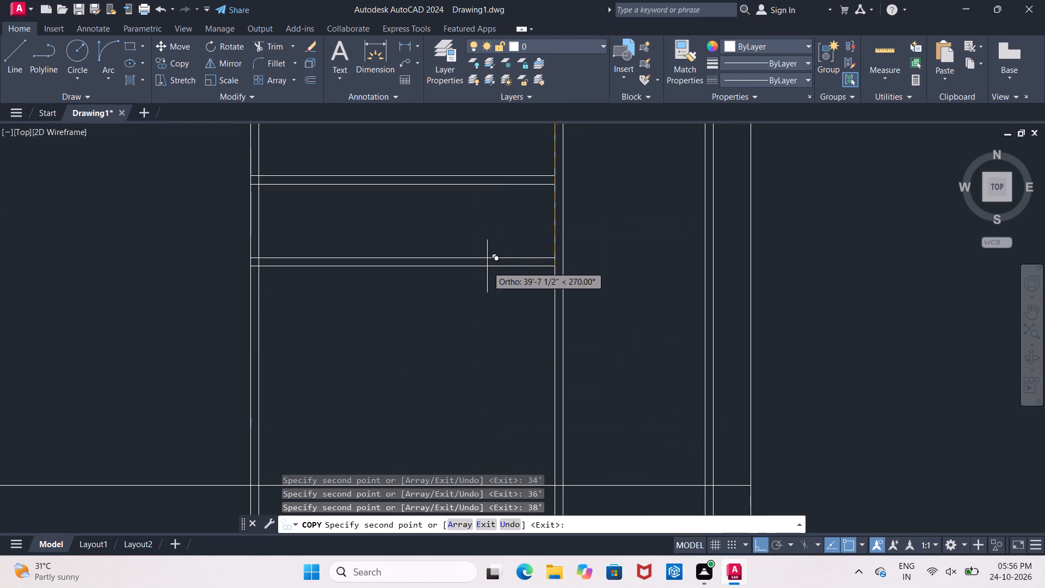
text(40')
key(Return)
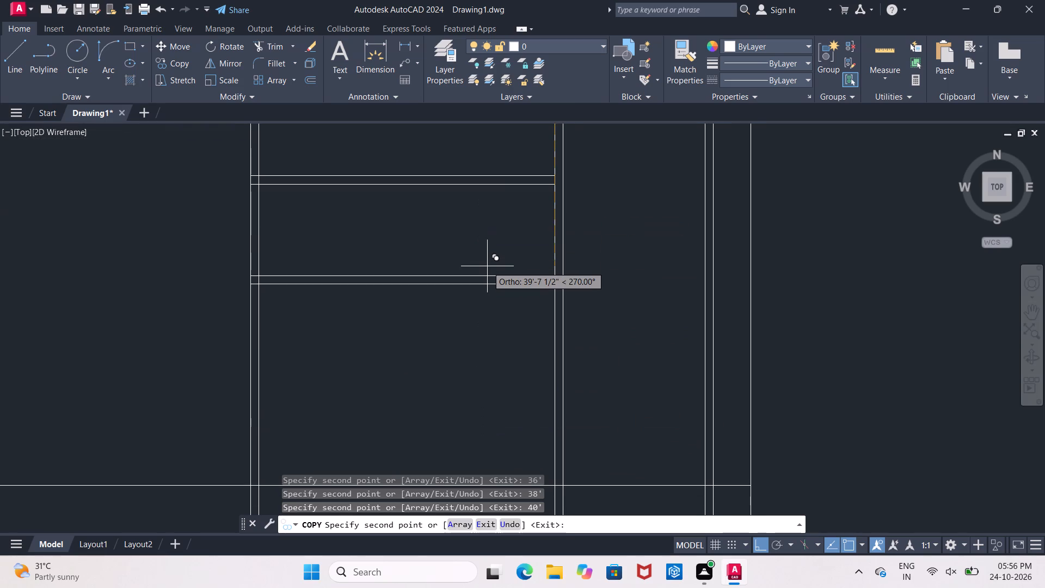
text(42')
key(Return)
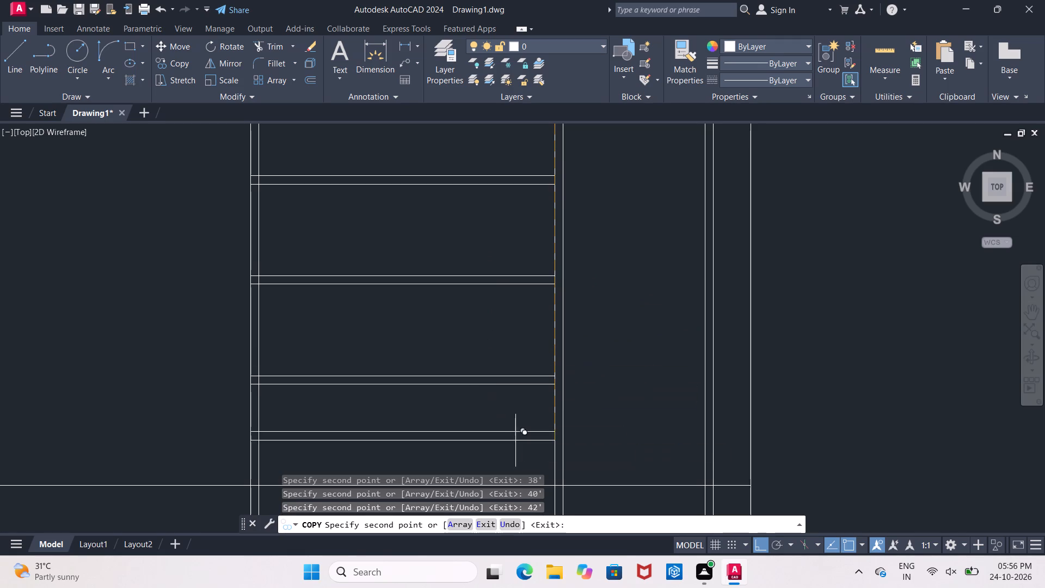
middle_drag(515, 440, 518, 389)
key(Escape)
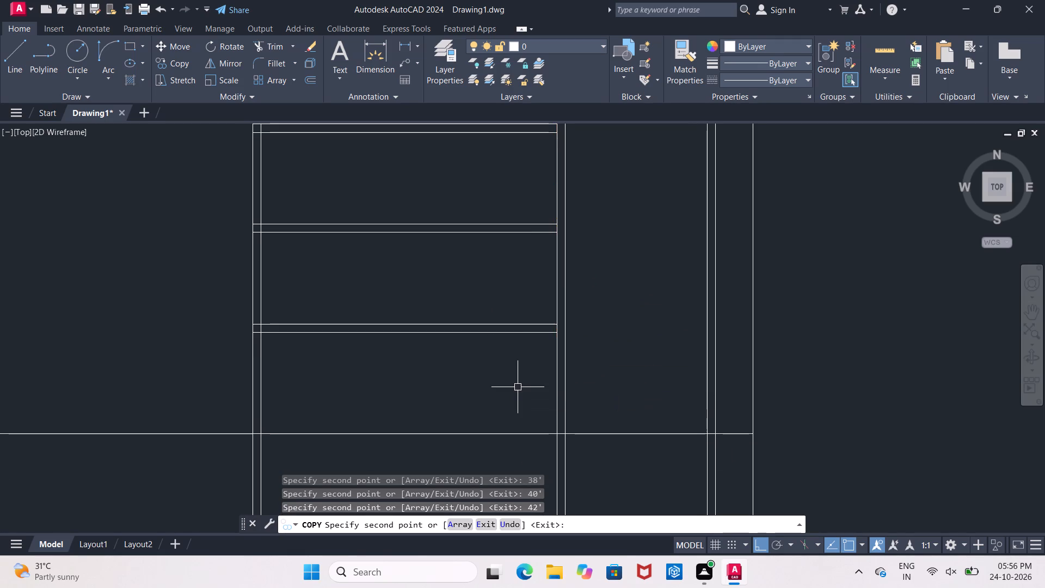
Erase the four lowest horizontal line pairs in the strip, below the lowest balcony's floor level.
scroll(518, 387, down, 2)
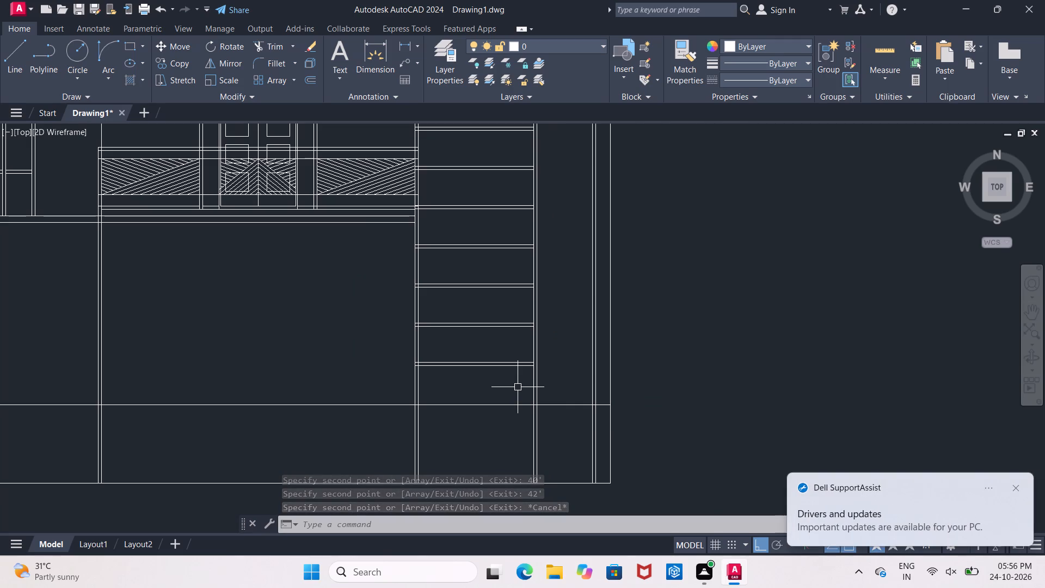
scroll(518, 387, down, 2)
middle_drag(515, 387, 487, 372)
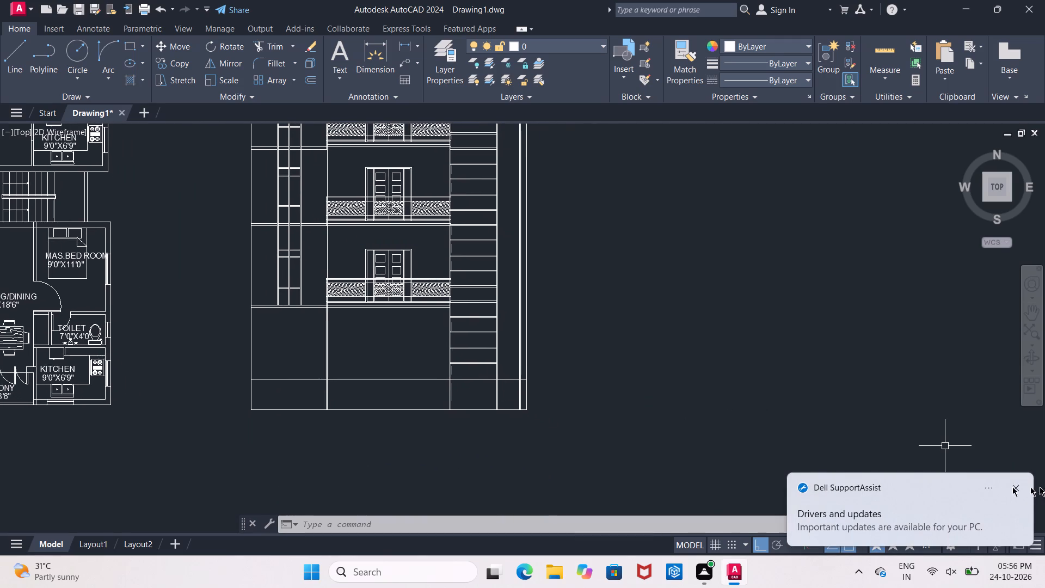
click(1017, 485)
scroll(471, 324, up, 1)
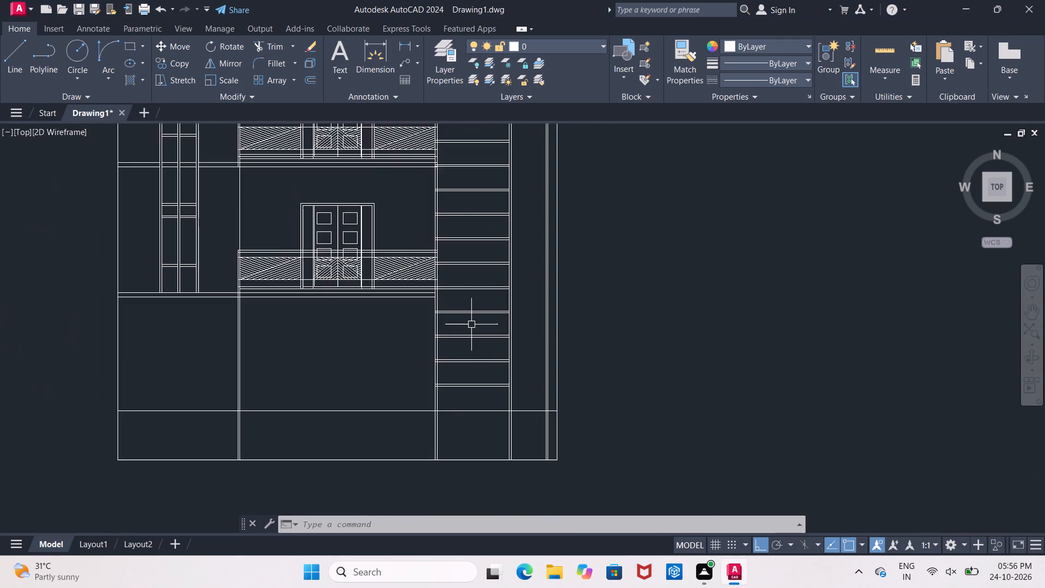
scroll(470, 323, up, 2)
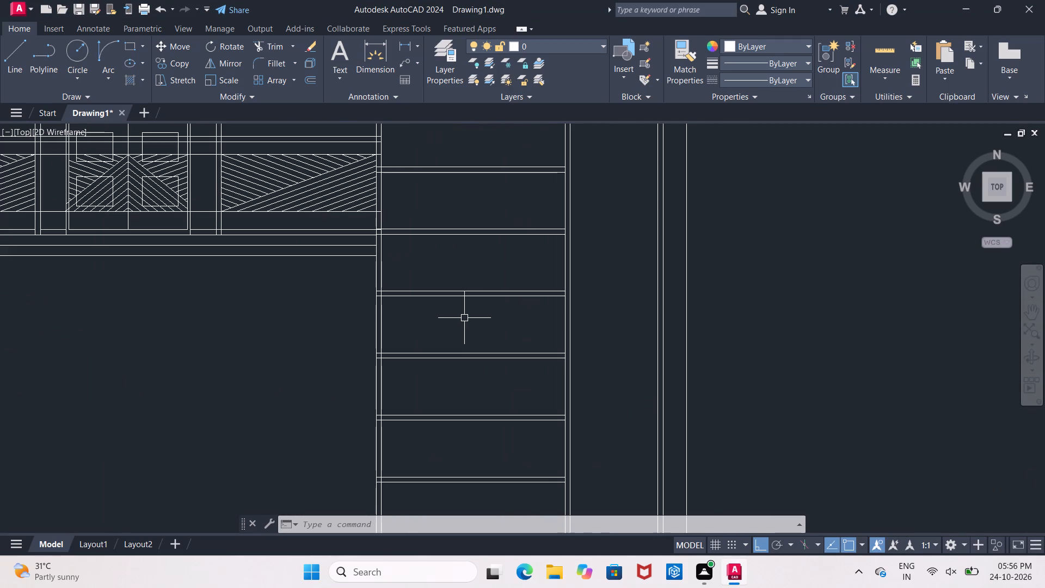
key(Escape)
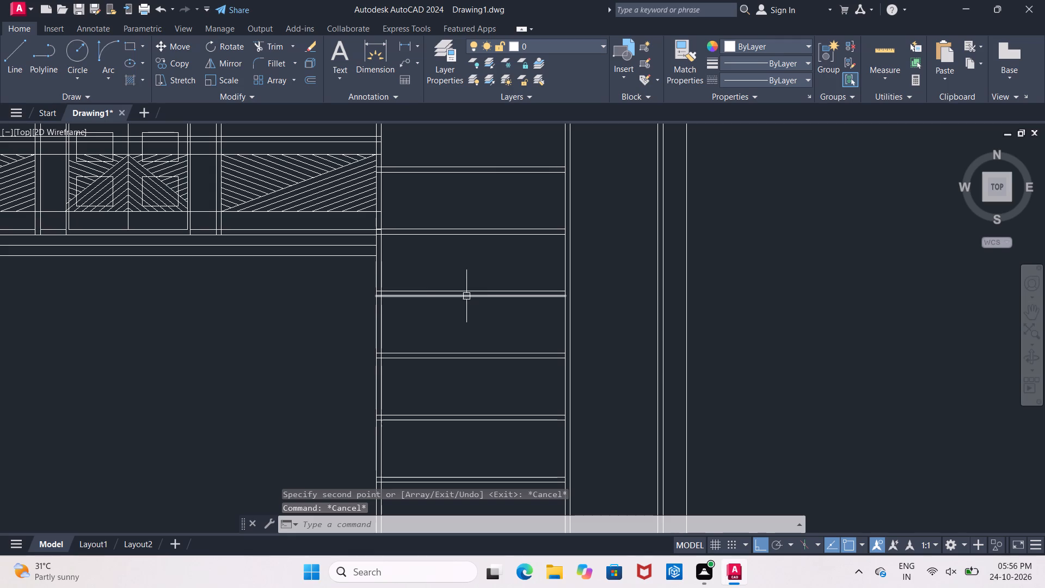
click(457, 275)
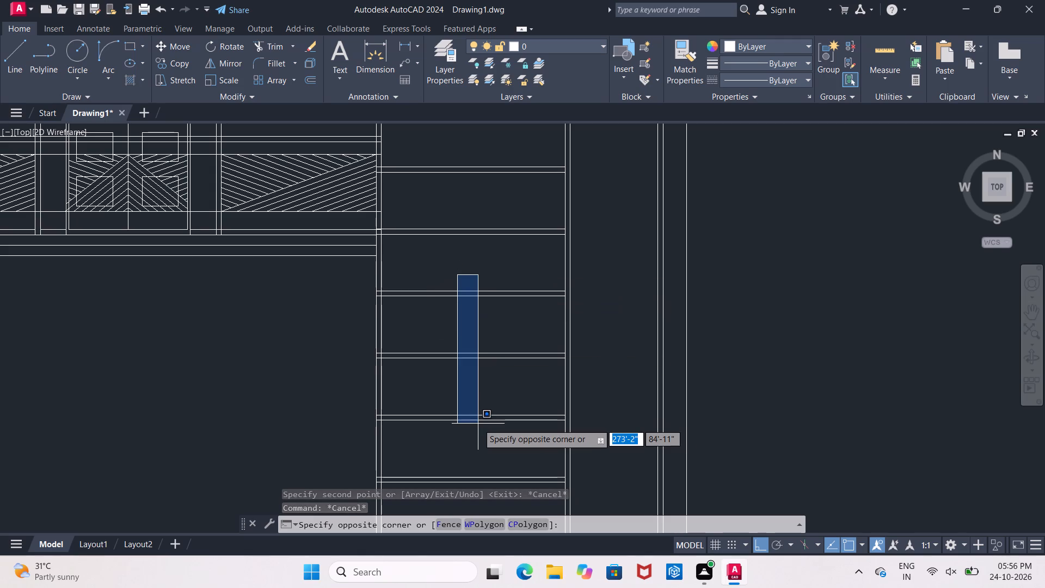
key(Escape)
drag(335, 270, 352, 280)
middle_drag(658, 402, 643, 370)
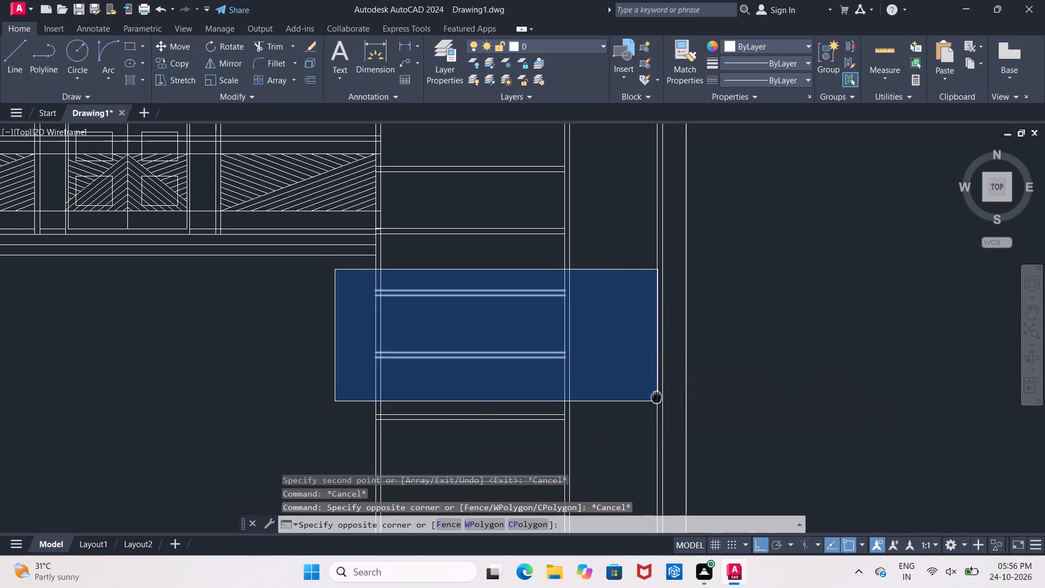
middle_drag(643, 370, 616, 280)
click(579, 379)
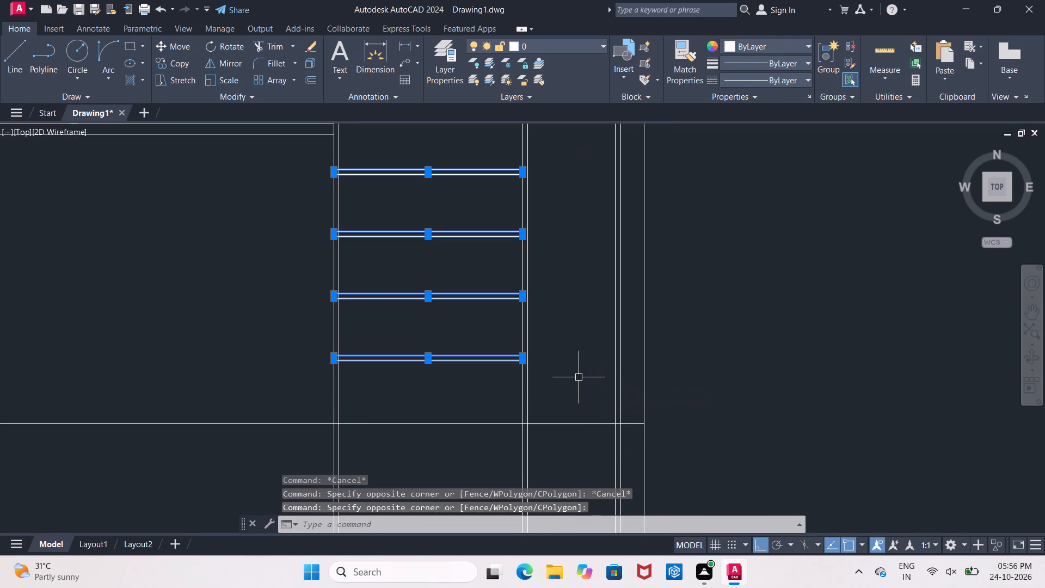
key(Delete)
Extend the two floor slab lines below the lowest balcony across the strip to its far outer vertical line.
middle_drag(568, 358, 585, 500)
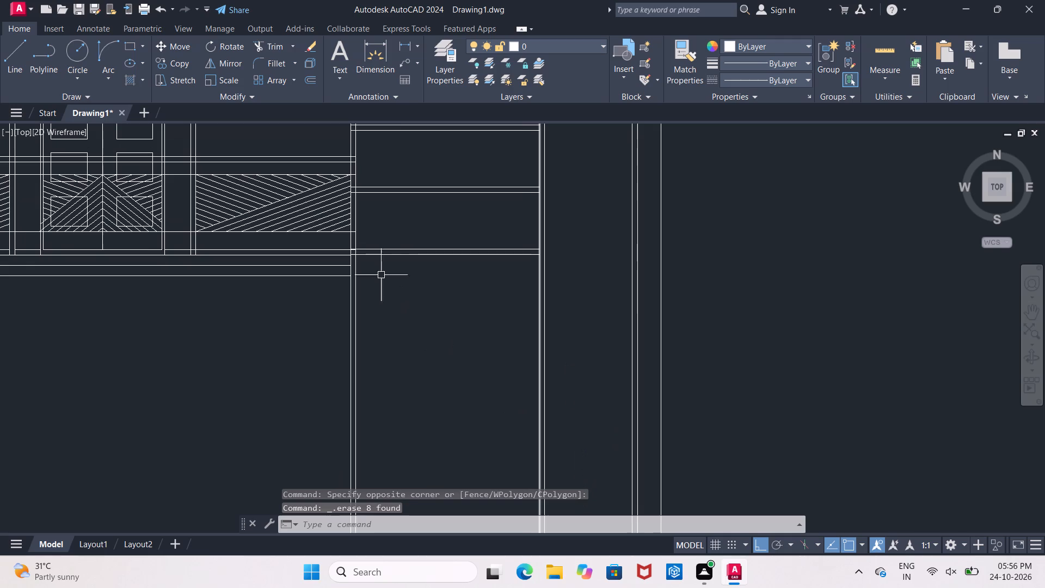
middle_drag(369, 243, 373, 249)
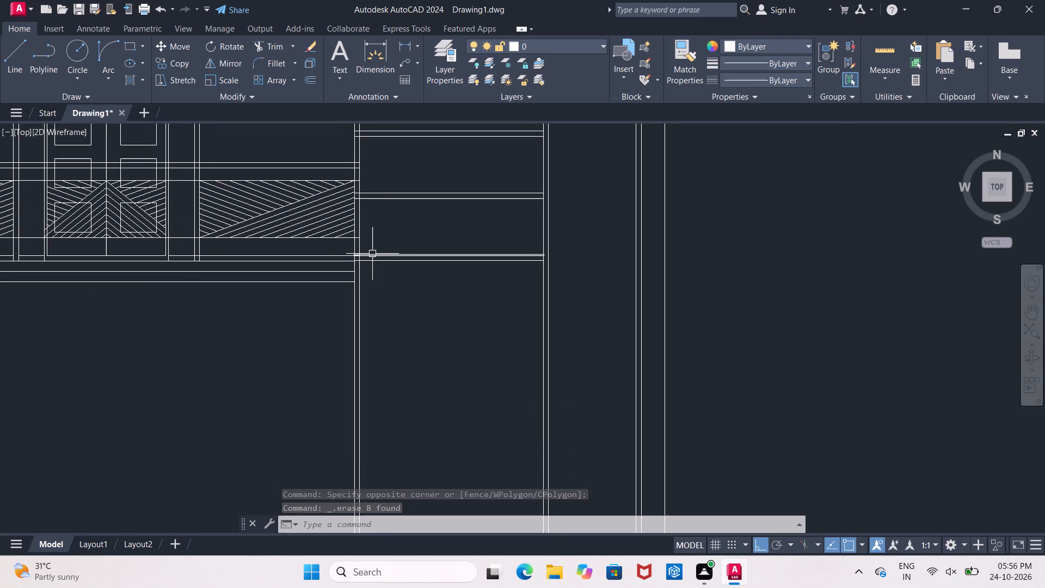
scroll(360, 252, up, 1)
key(Escape)
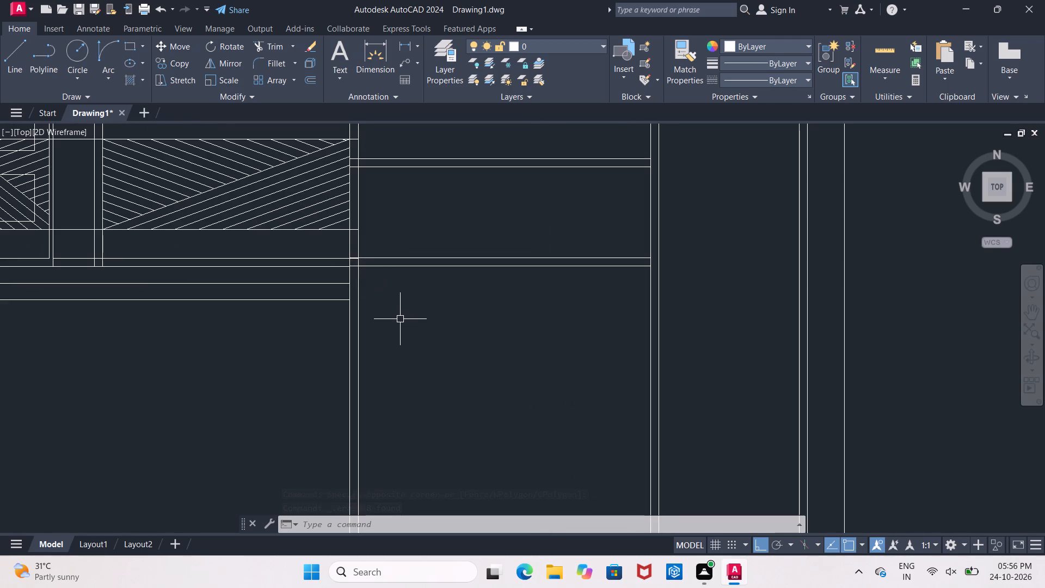
text(EX)
key(space)
key(space)
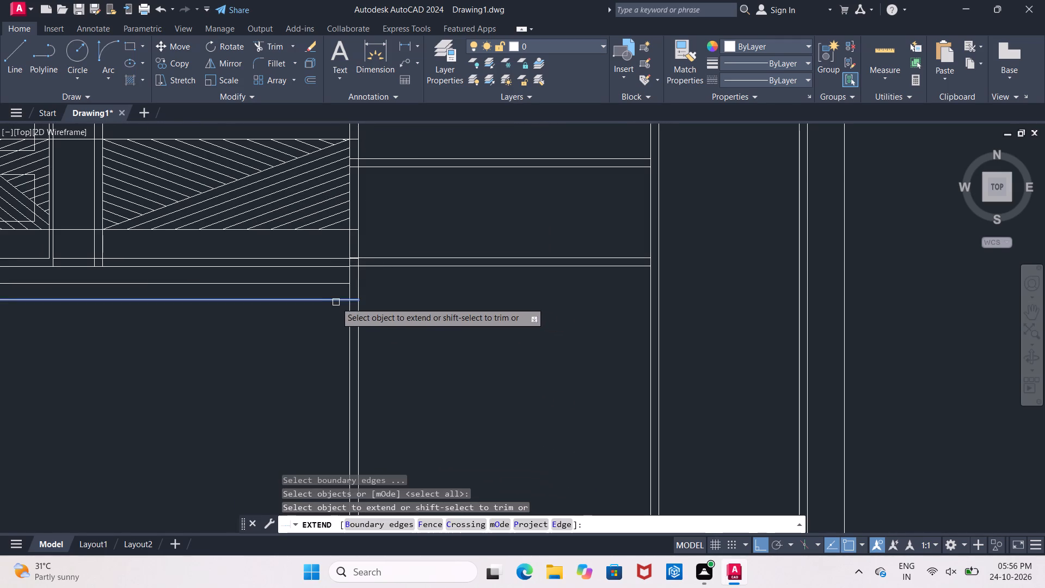
click(334, 301)
click(337, 299)
click(373, 300)
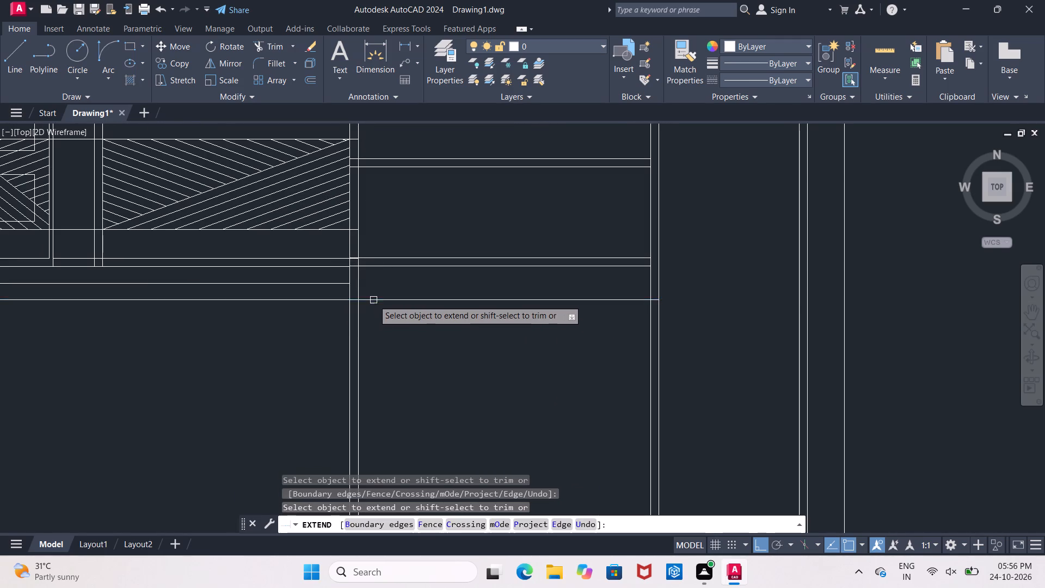
click(326, 281)
click(334, 281)
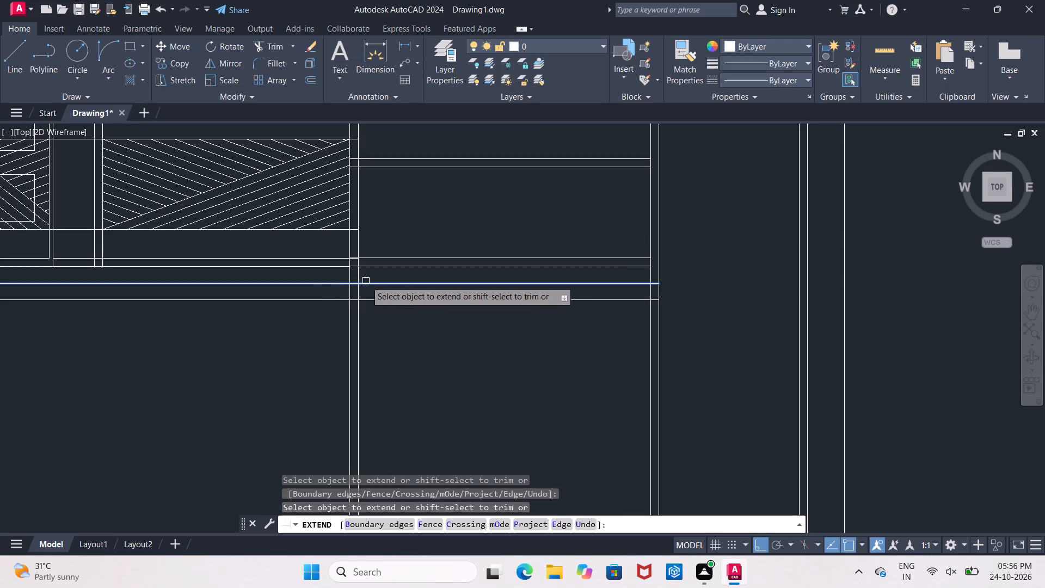
click(366, 281)
middle_drag(448, 340, 444, 324)
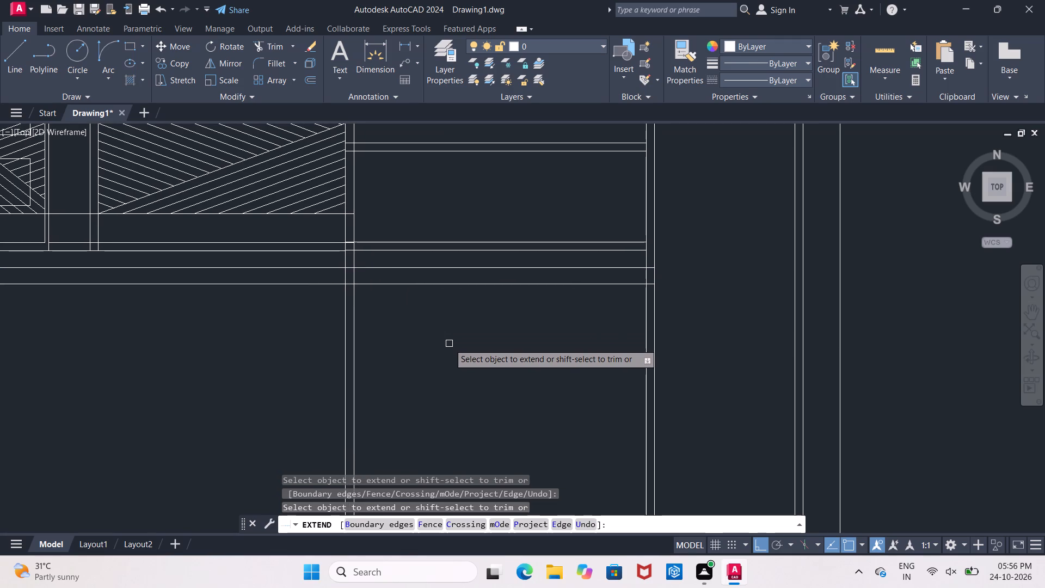
key(Escape)
Trim the strip's four vertical lines below the lower extended slab line.
key(t)
text(R)
key(space)
key(space)
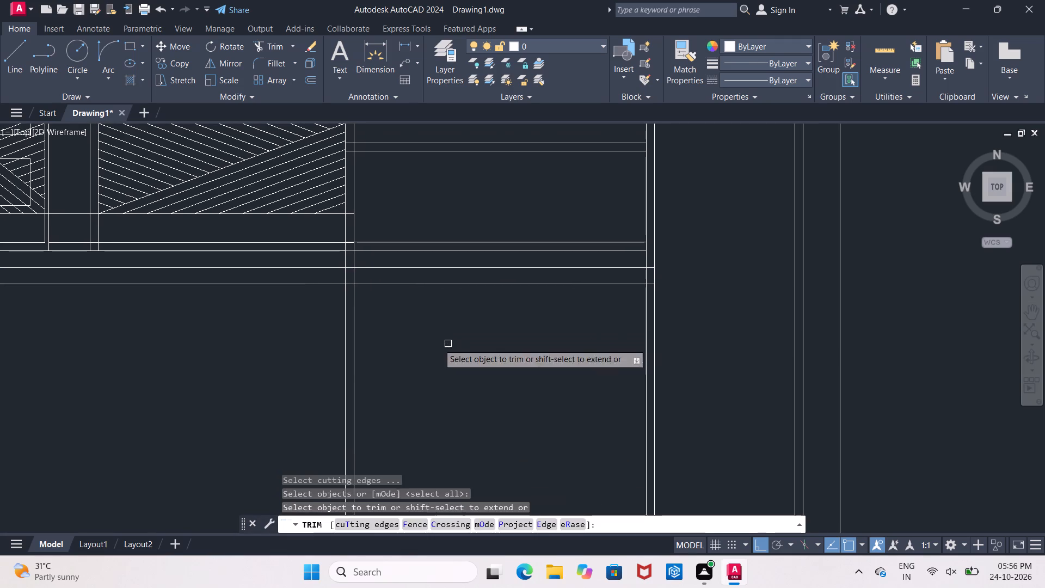
click(306, 345)
click(659, 363)
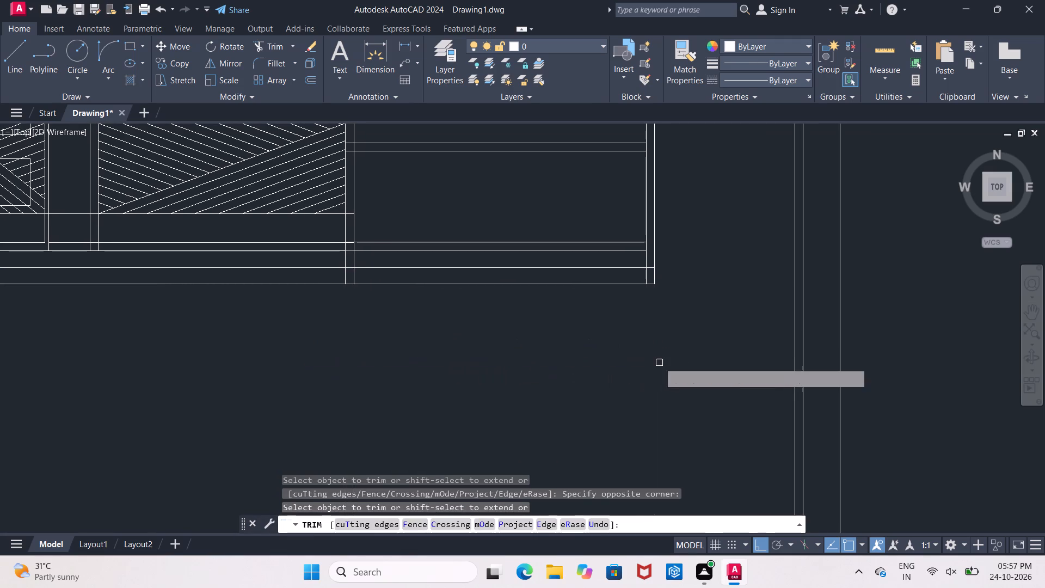
Extend the lowest slab line from the strip's base across the gap to the outer line of the adjacent vertical pair.
middle_drag(648, 358, 511, 389)
key(Escape)
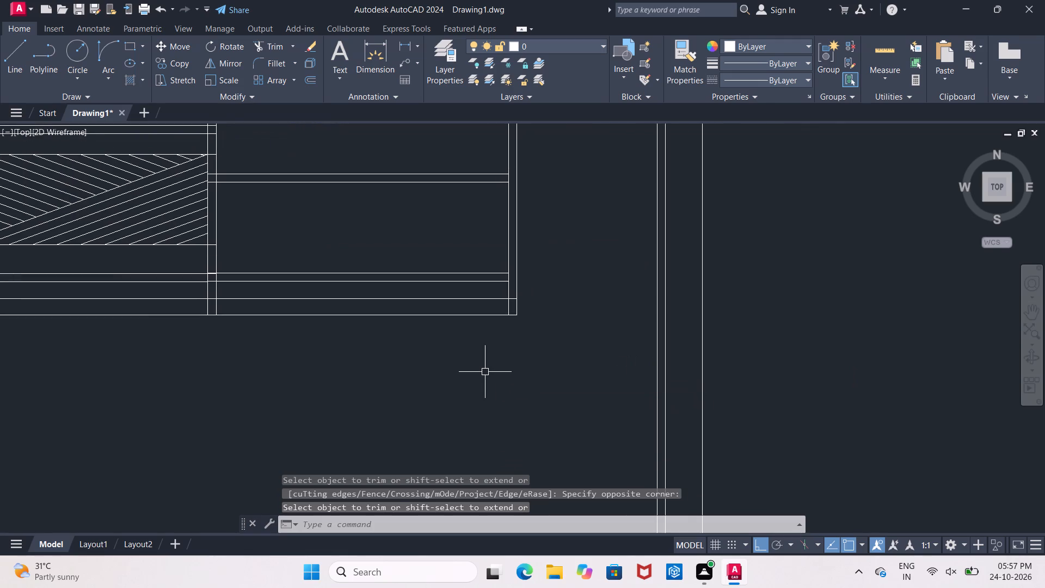
key(e)
text(X)
key(space)
key(space)
scroll(482, 367, up, 1)
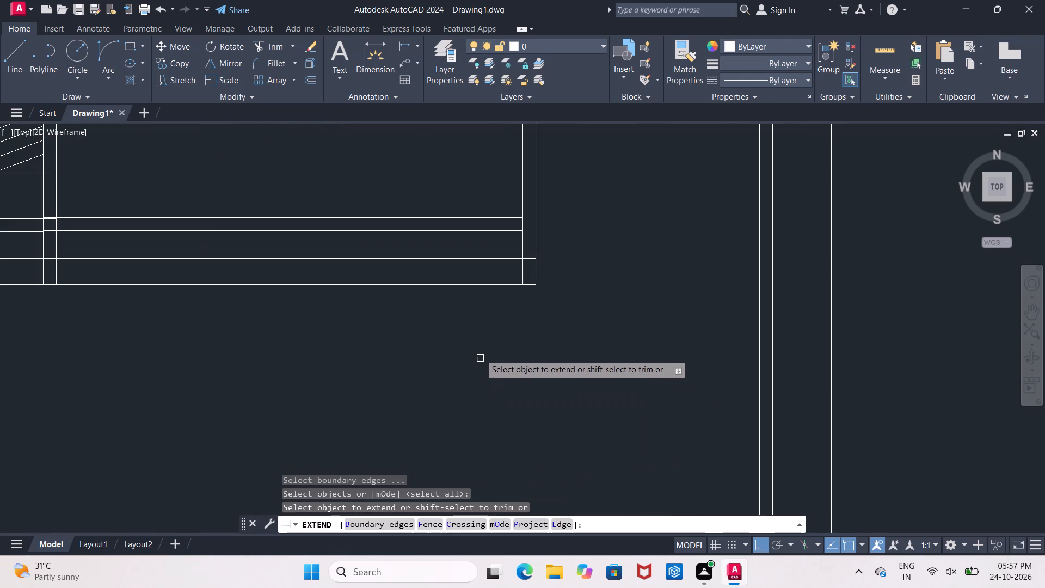
click(497, 285)
click(511, 286)
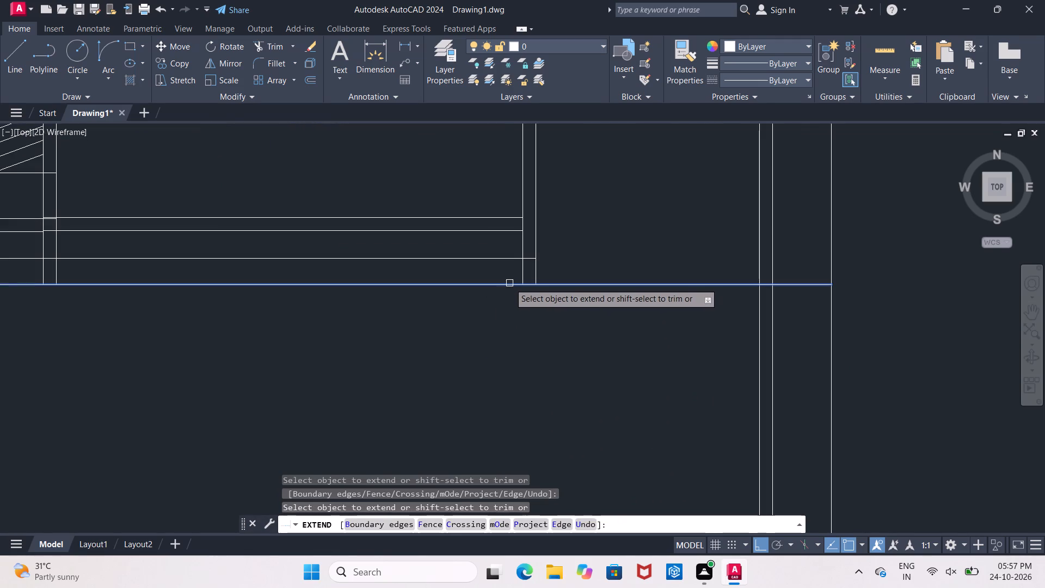
key(Escape)
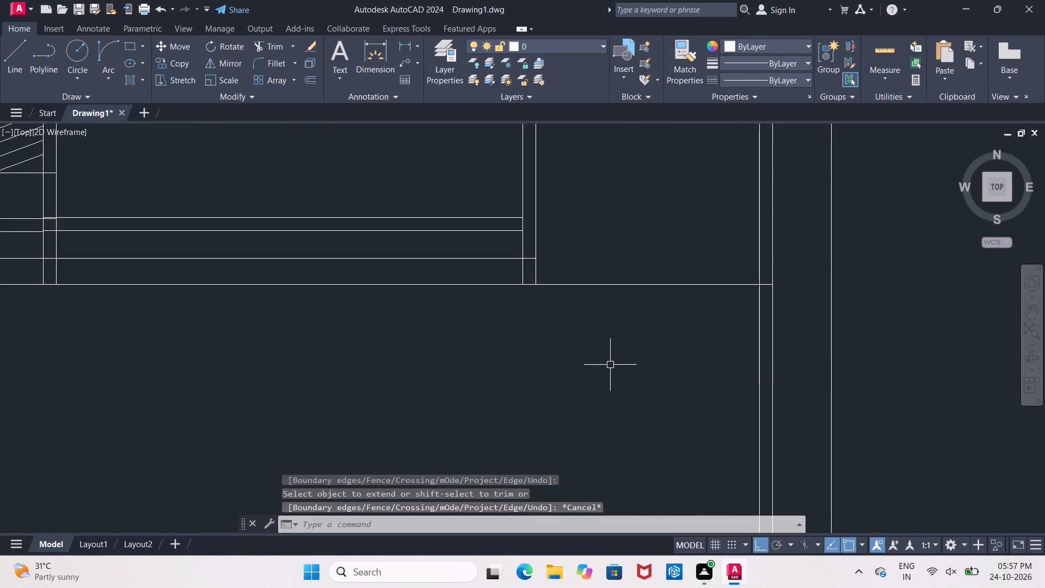
Offset the extended base line 2" upward.
key(o)
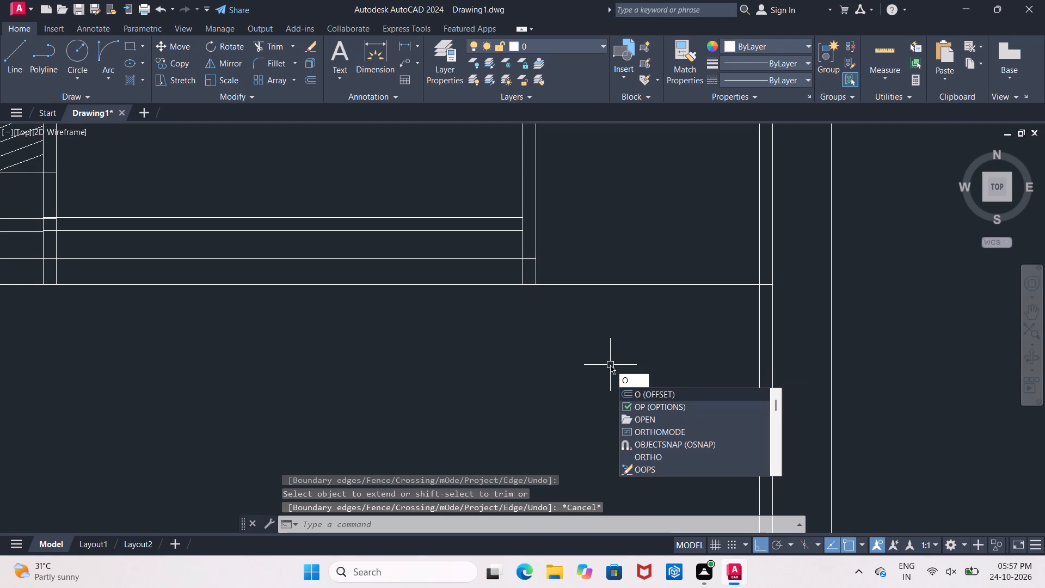
key(Return)
text(2")
key(Return)
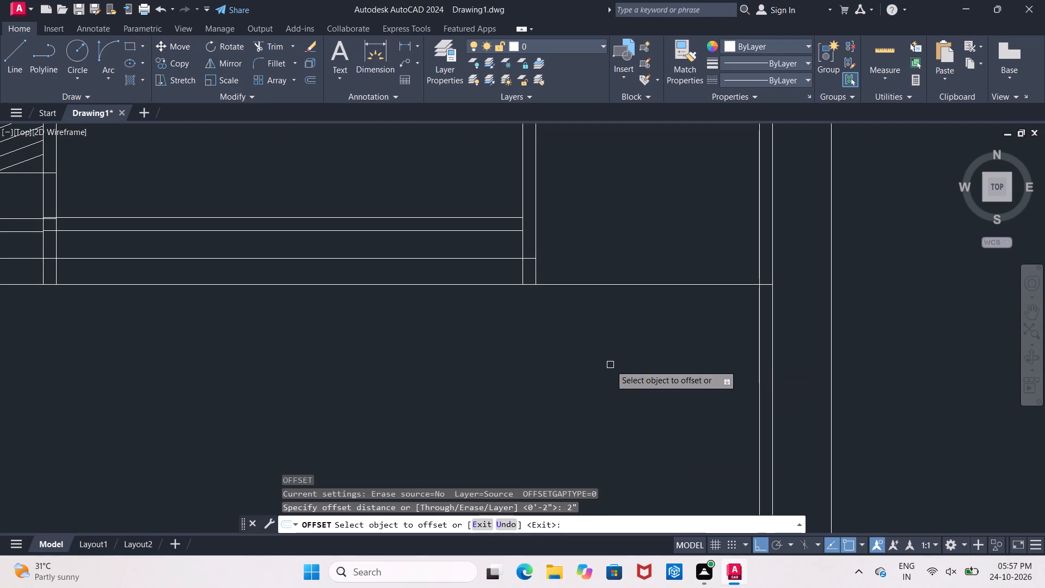
click(697, 287)
click(697, 279)
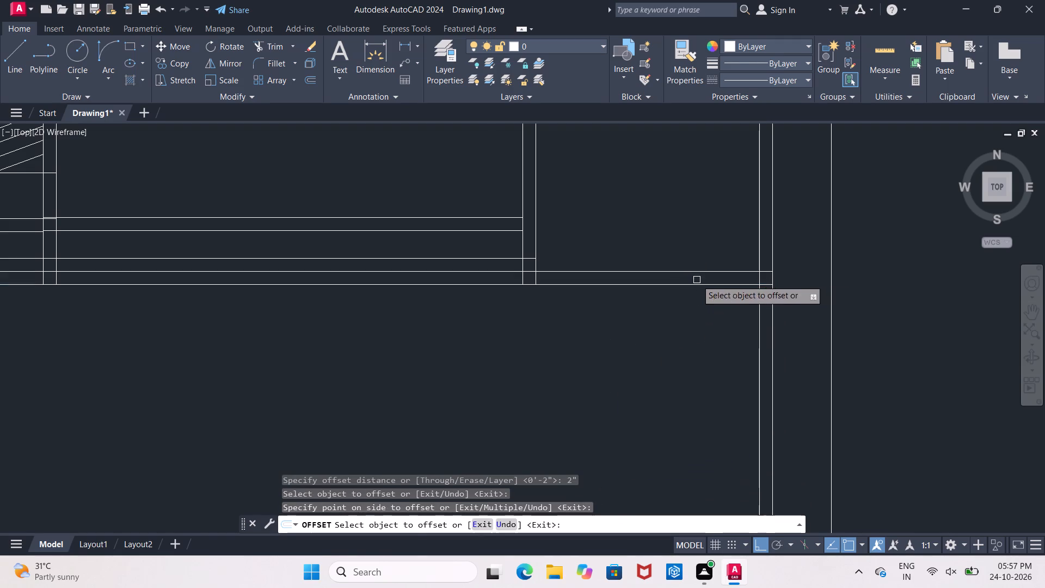
key(Escape)
Trim the overlapping line pieces at both lower corners of the narrow panel beside the strip to form a clean double-line frame.
text(TR)
key(space)
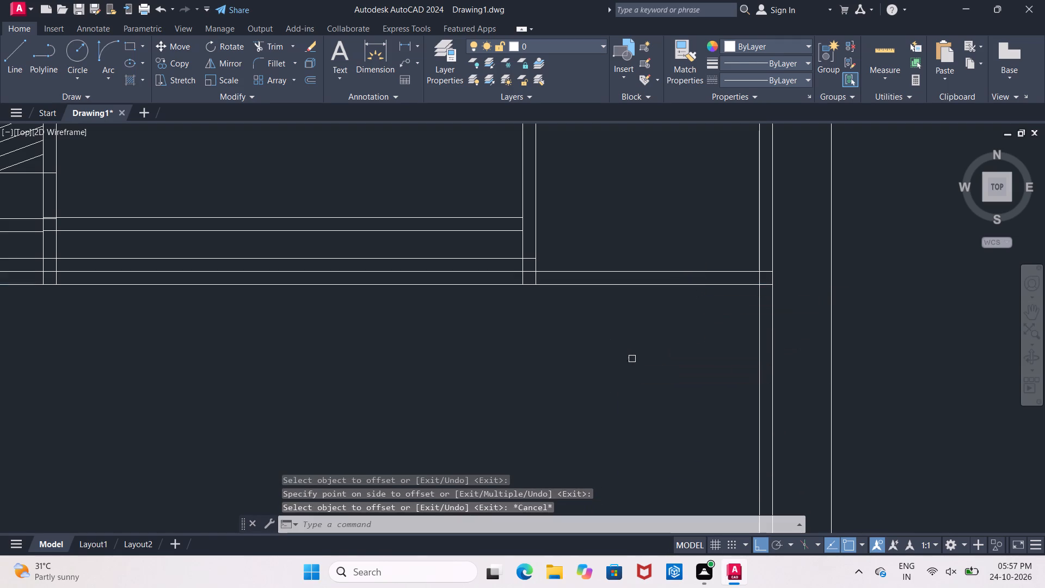
key(space)
click(528, 257)
click(530, 268)
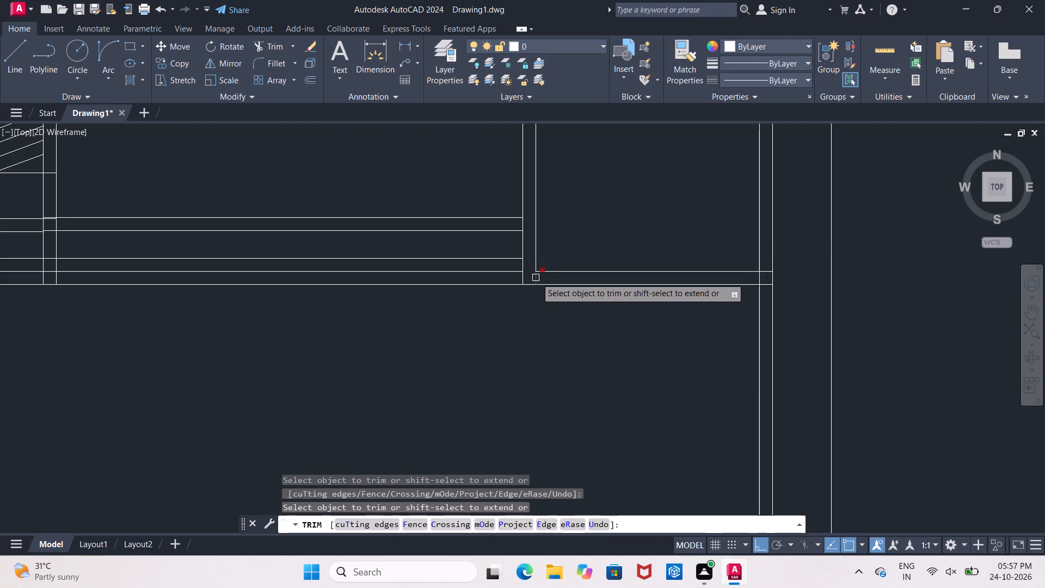
click(536, 278)
click(758, 280)
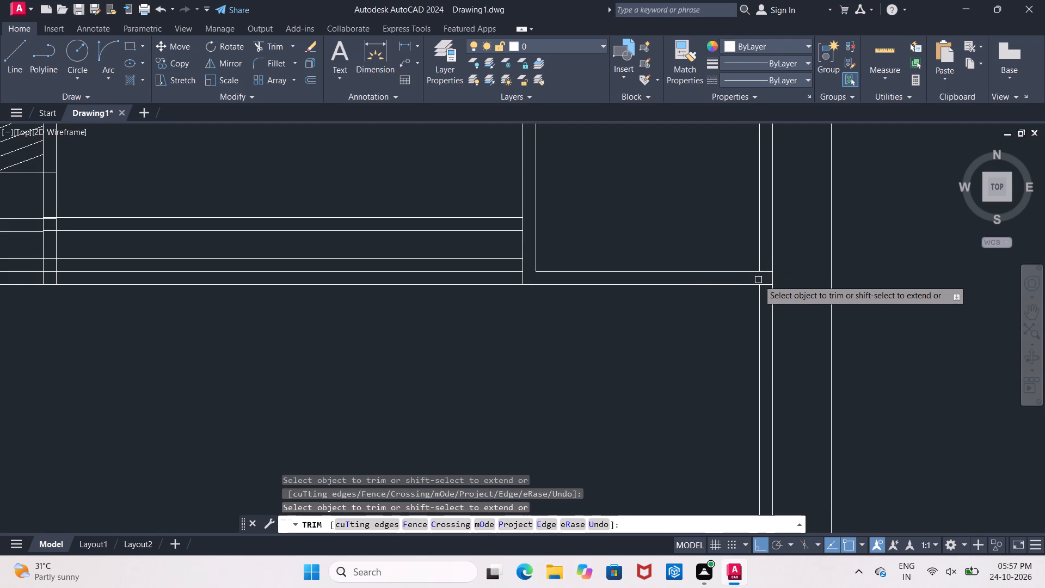
click(765, 272)
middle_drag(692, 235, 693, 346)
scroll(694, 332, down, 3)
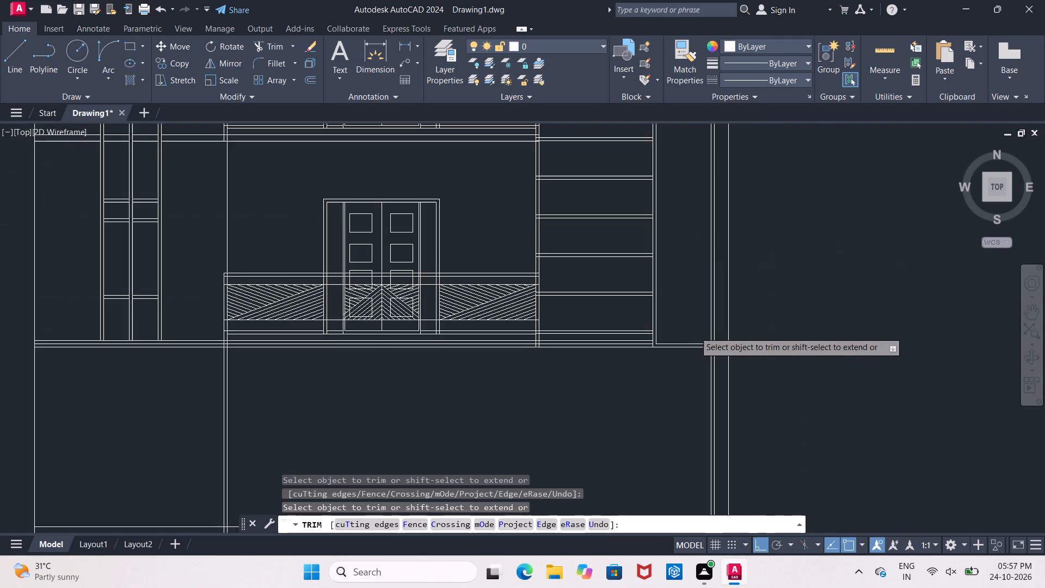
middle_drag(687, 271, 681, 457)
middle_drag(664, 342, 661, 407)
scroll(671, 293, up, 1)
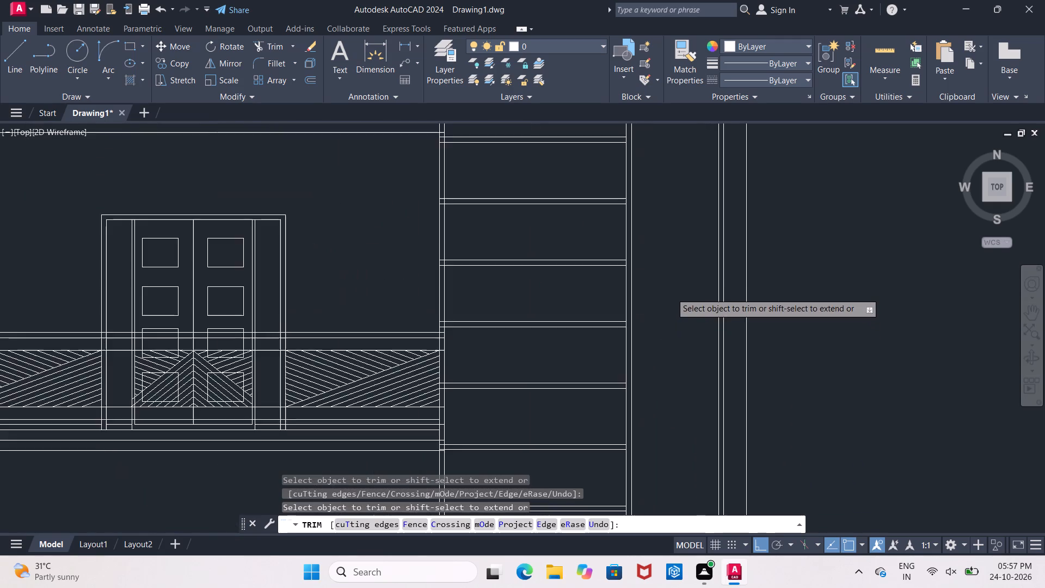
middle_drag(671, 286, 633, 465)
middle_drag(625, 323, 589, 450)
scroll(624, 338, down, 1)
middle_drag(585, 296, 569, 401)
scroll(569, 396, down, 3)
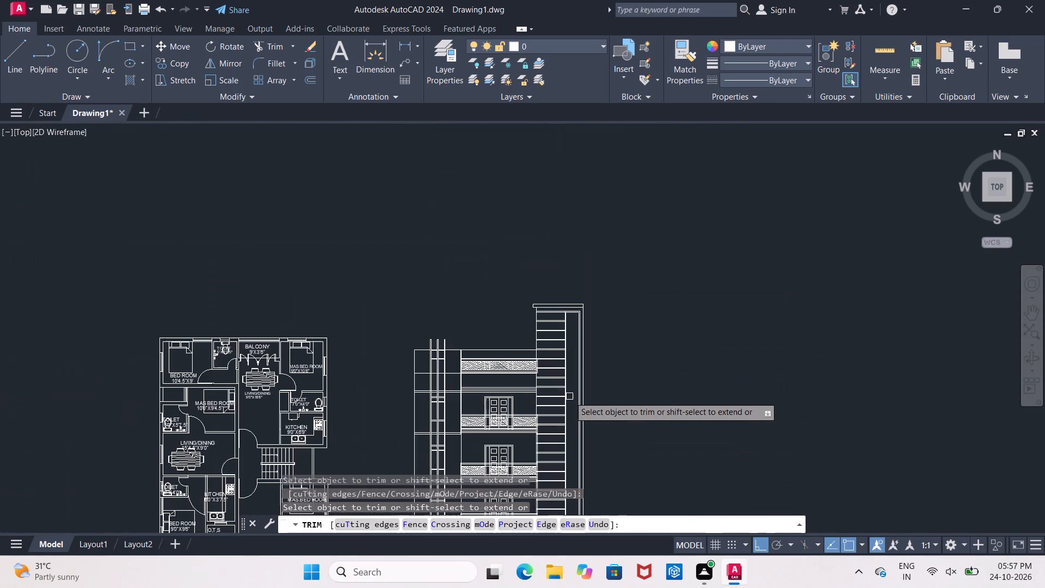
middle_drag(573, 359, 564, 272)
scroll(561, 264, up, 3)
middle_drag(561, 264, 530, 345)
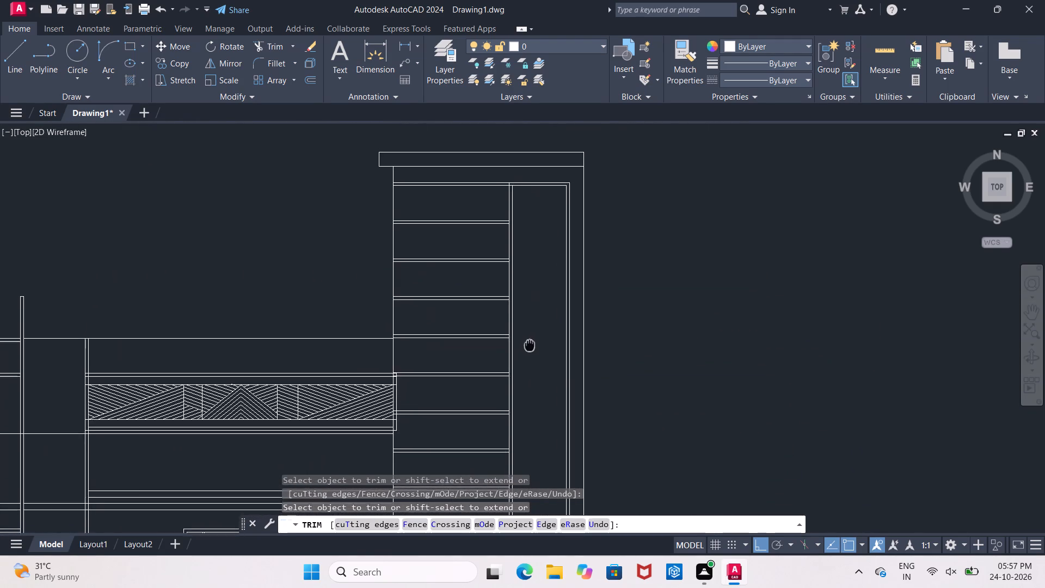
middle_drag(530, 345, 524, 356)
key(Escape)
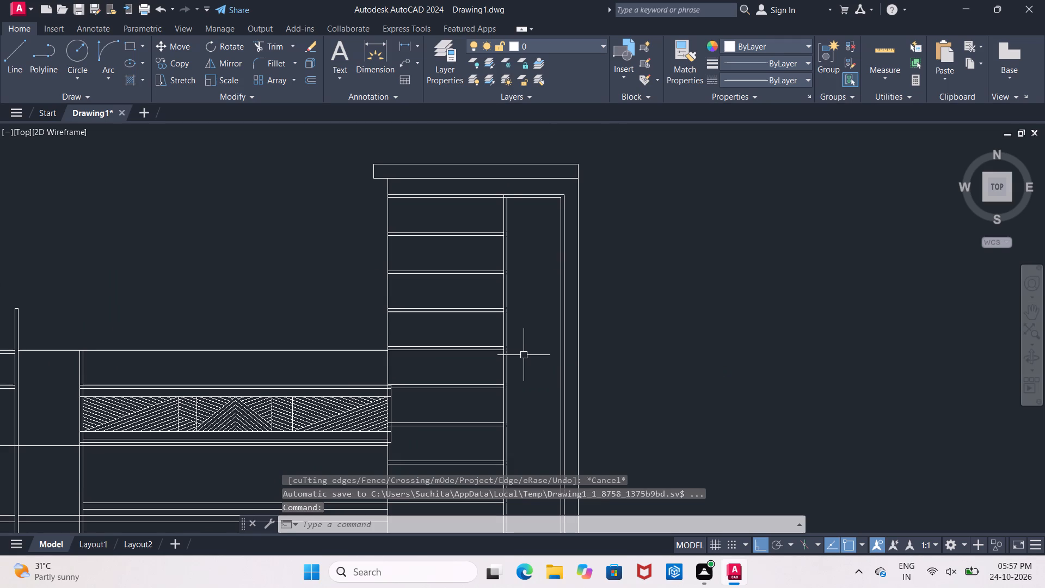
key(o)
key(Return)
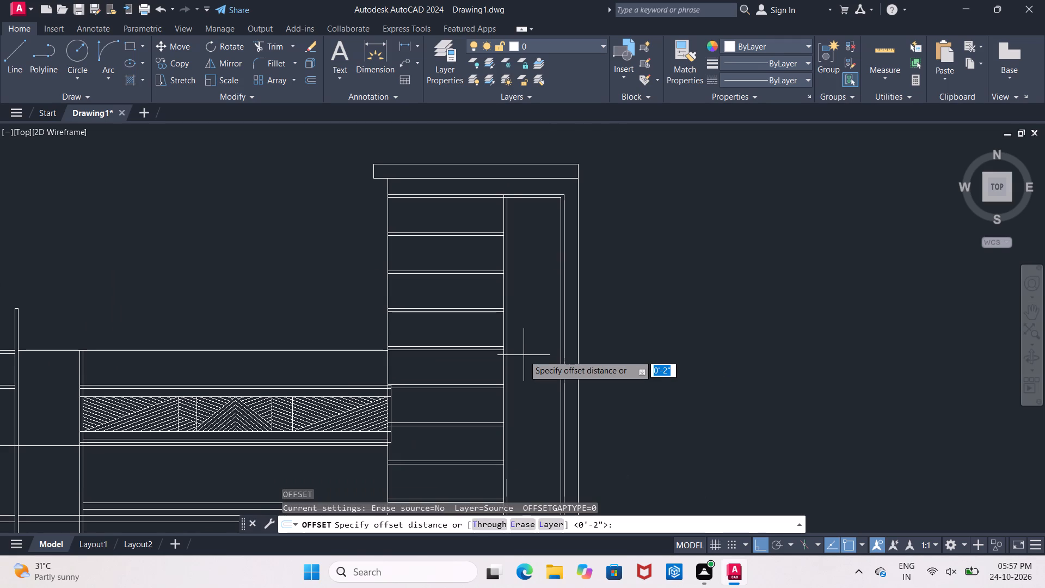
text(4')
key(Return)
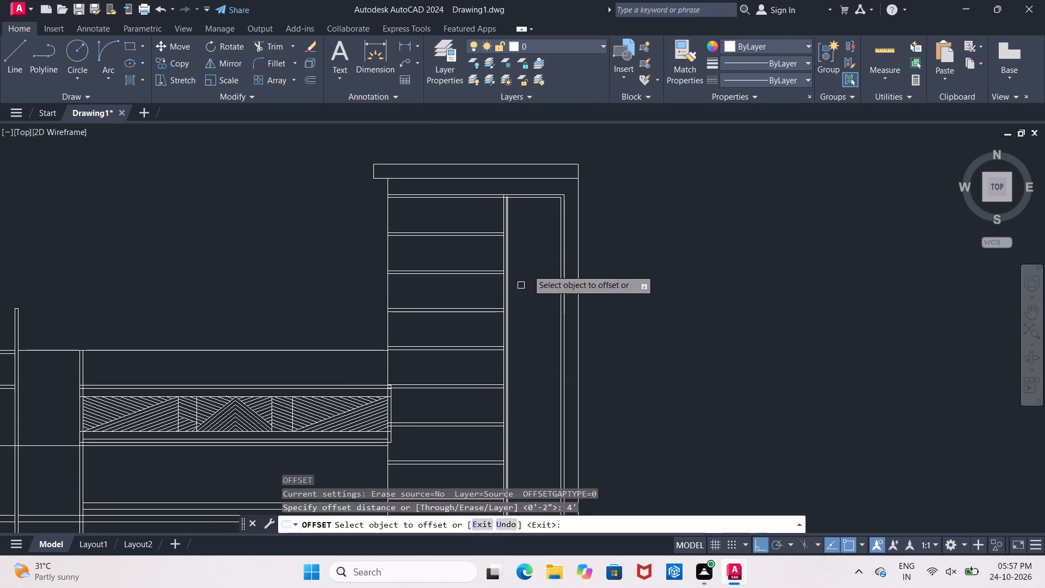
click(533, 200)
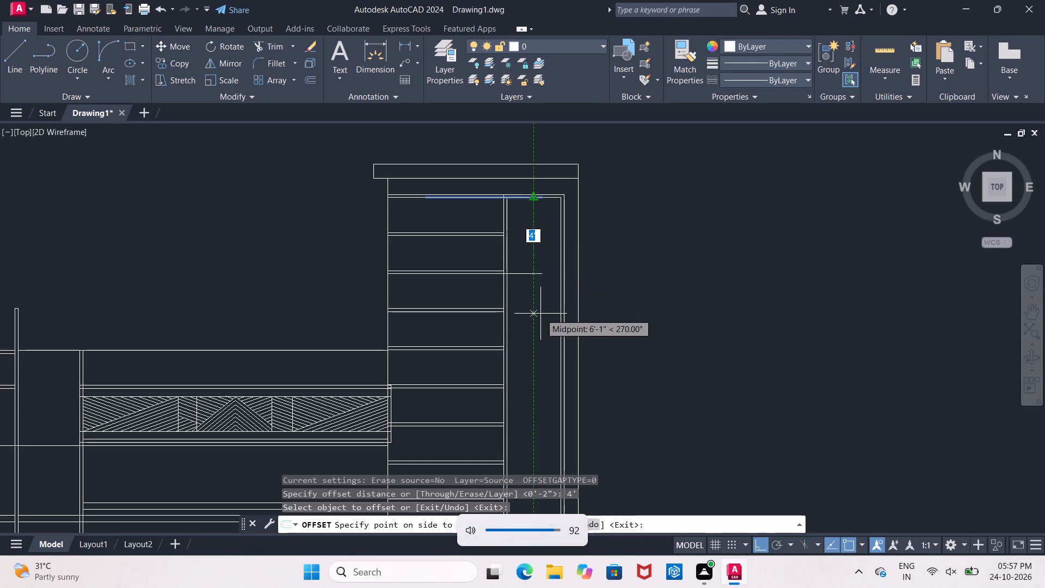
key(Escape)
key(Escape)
Trim the lower horizontal line between the paired vertical lines at the narrow panel's upper inner corner.
middle_drag(563, 213, 515, 277)
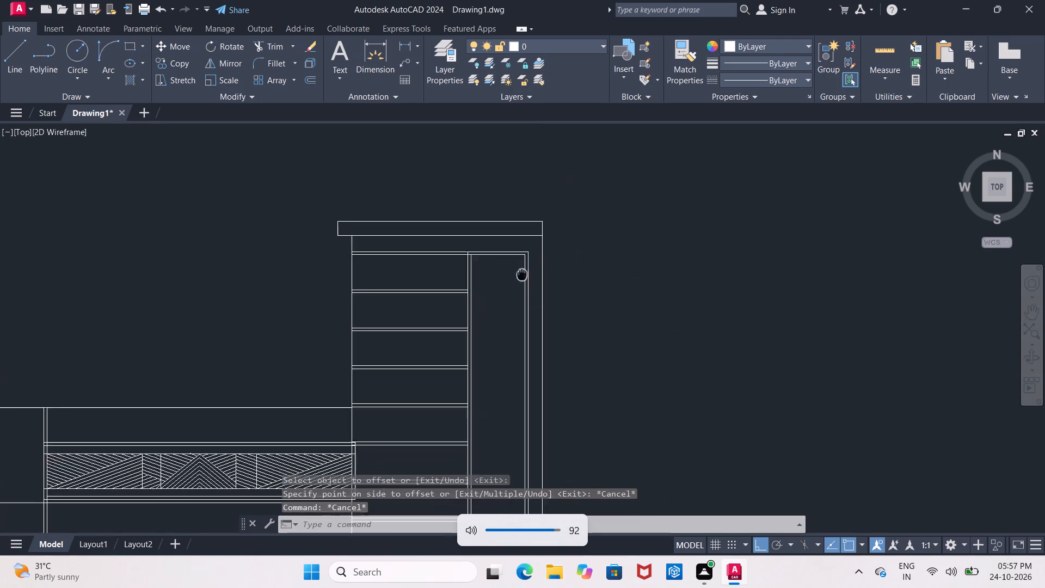
scroll(446, 258, up, 2)
scroll(538, 277, up, 2)
text(TR)
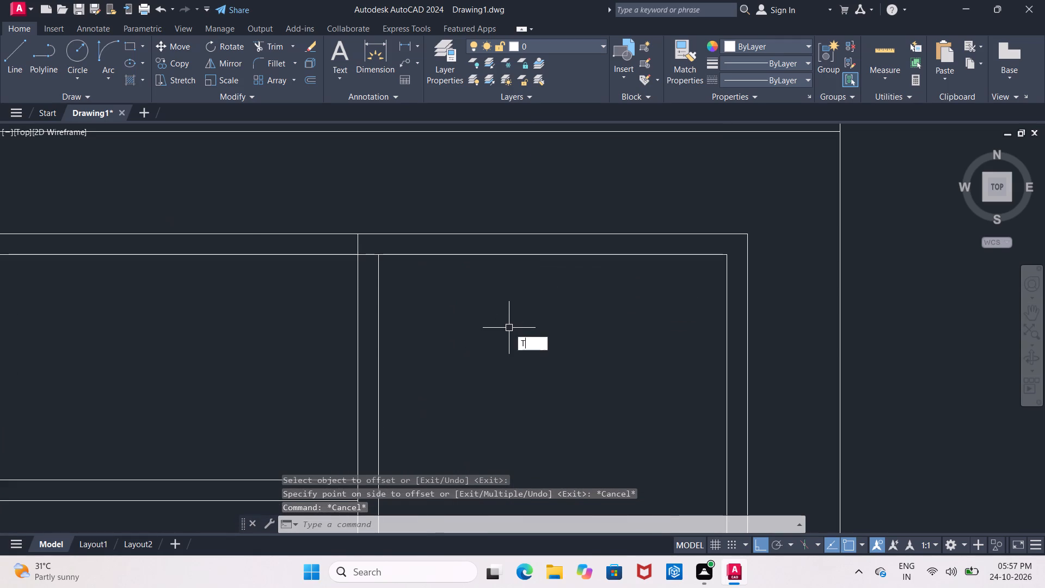
key(space)
key(space)
click(362, 254)
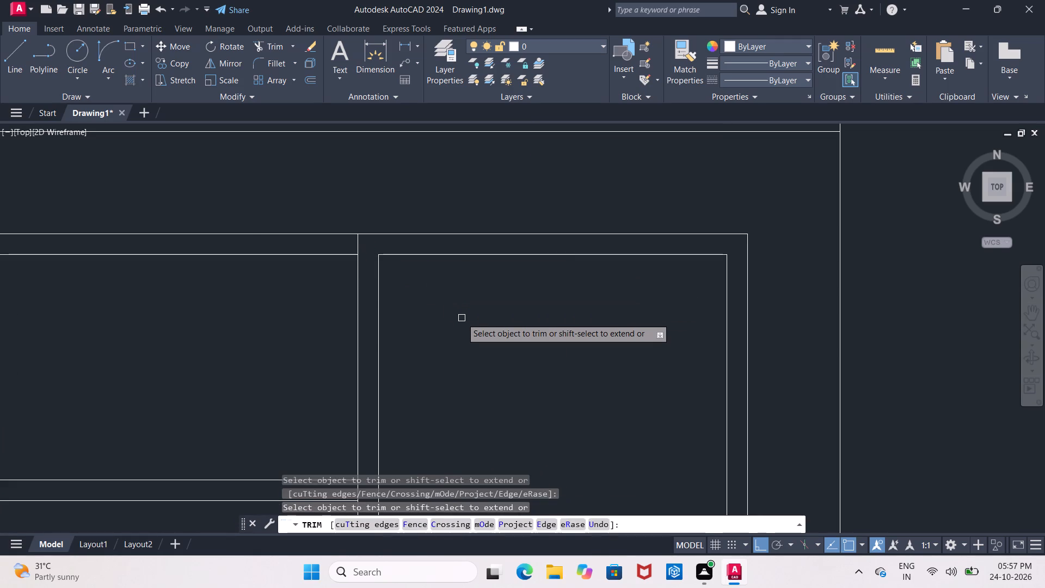
key(Escape)
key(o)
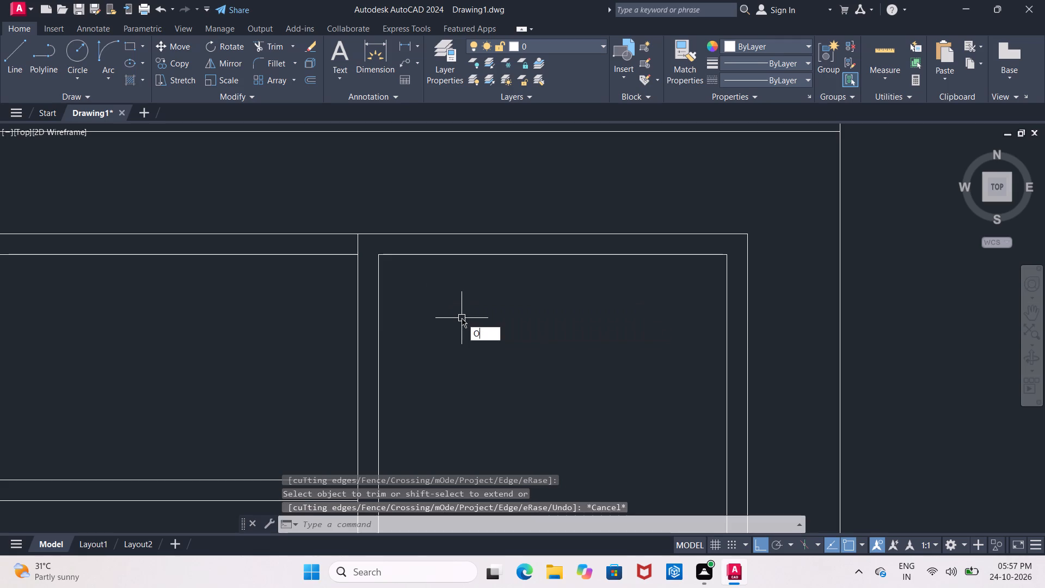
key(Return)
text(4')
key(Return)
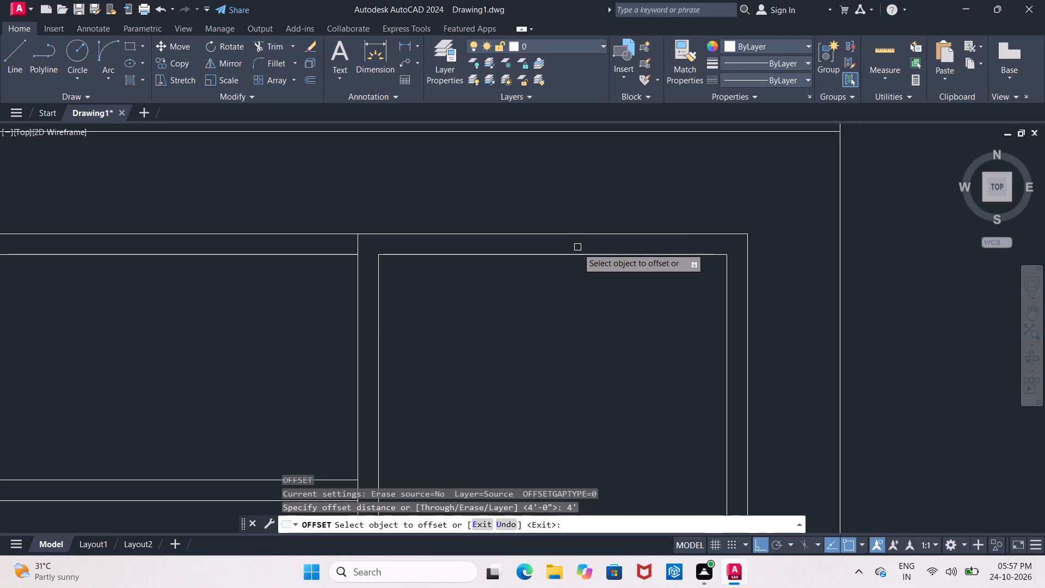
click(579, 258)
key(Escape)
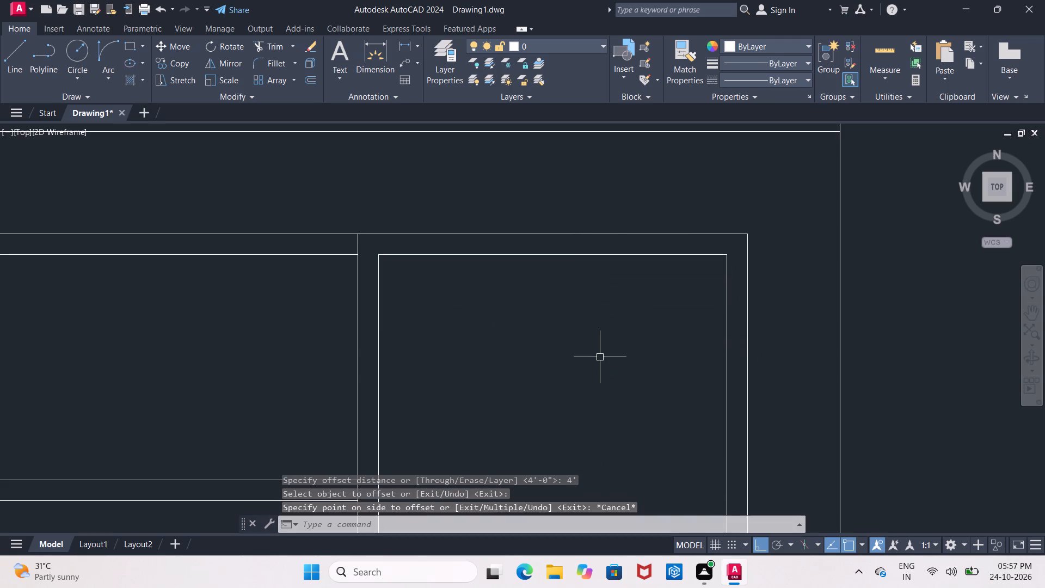
Extend the narrow panel's inner top line so it spans between the panel's two inner vertical lines.
text(EX)
key(space)
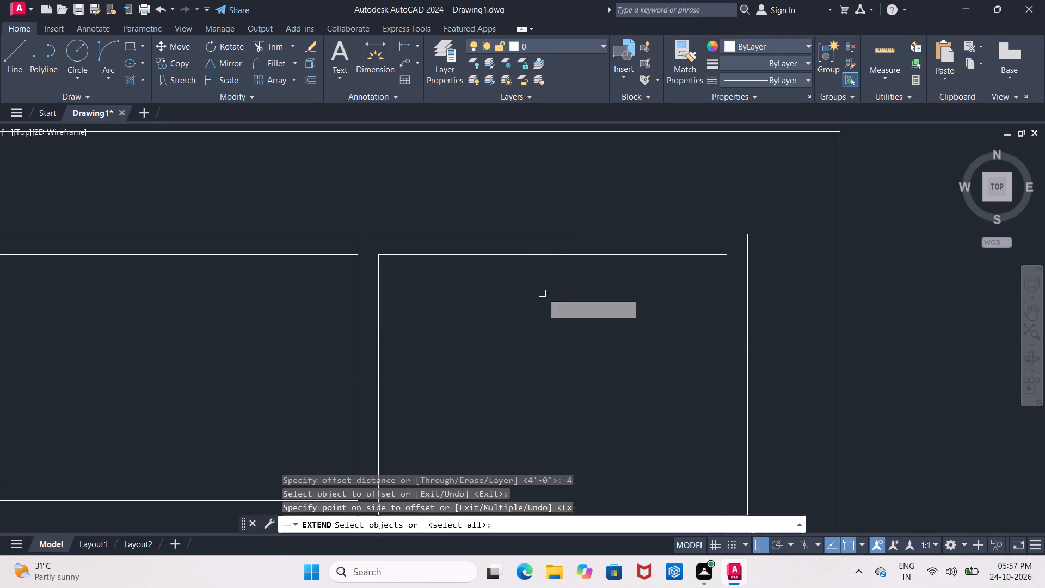
key(space)
double_click(527, 254)
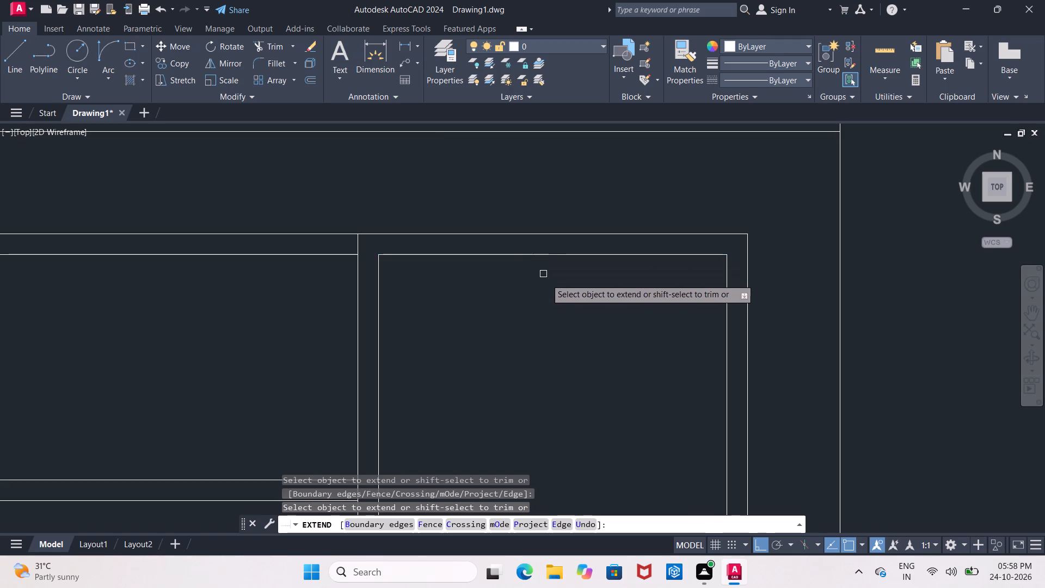
key(Escape)
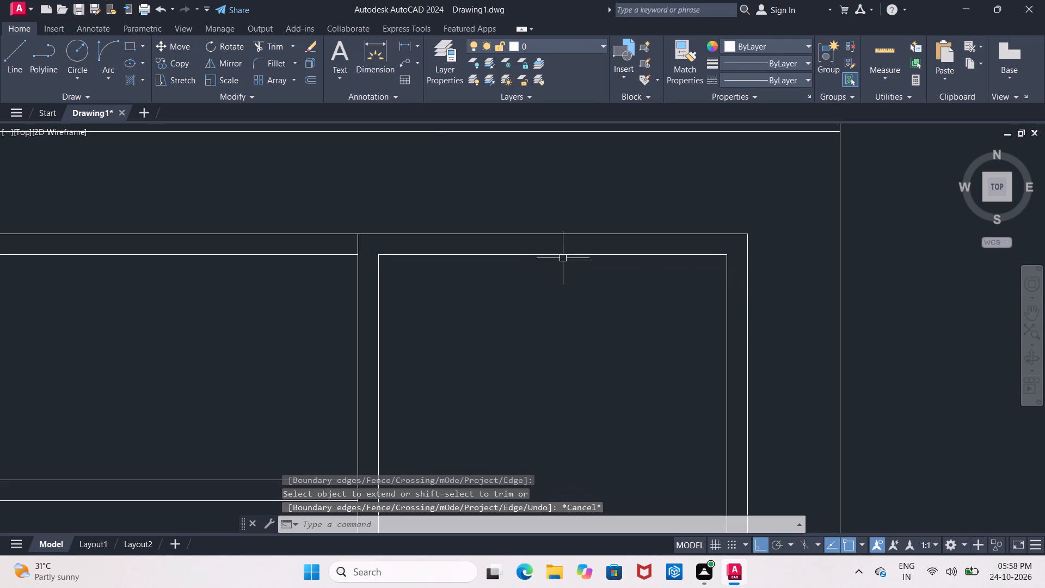
Offset the narrow panel's inner top line 4' downward, and offset the resulting line another 4' down.
key(o)
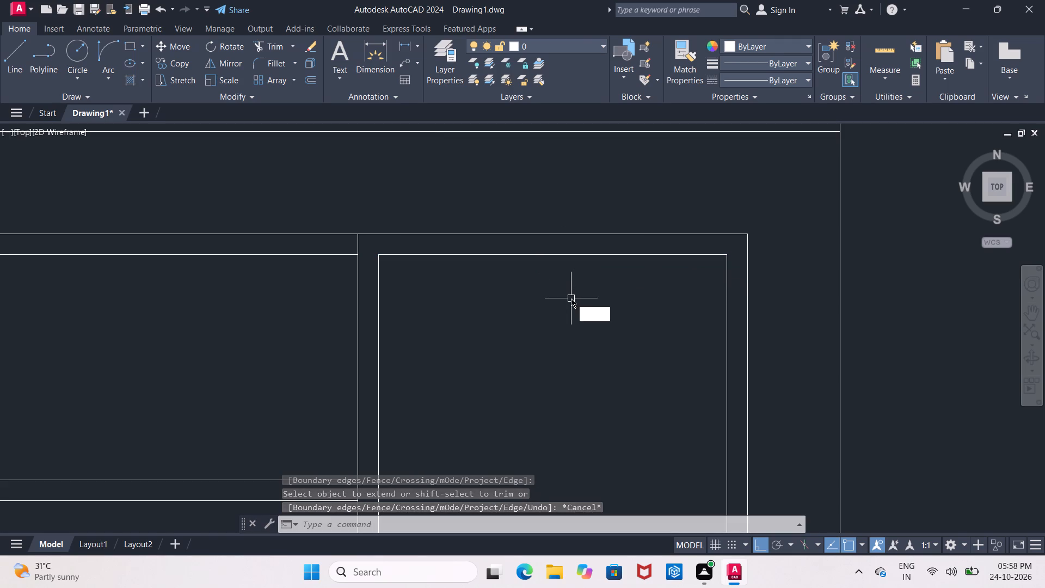
key(Return)
text(4')
key(Return)
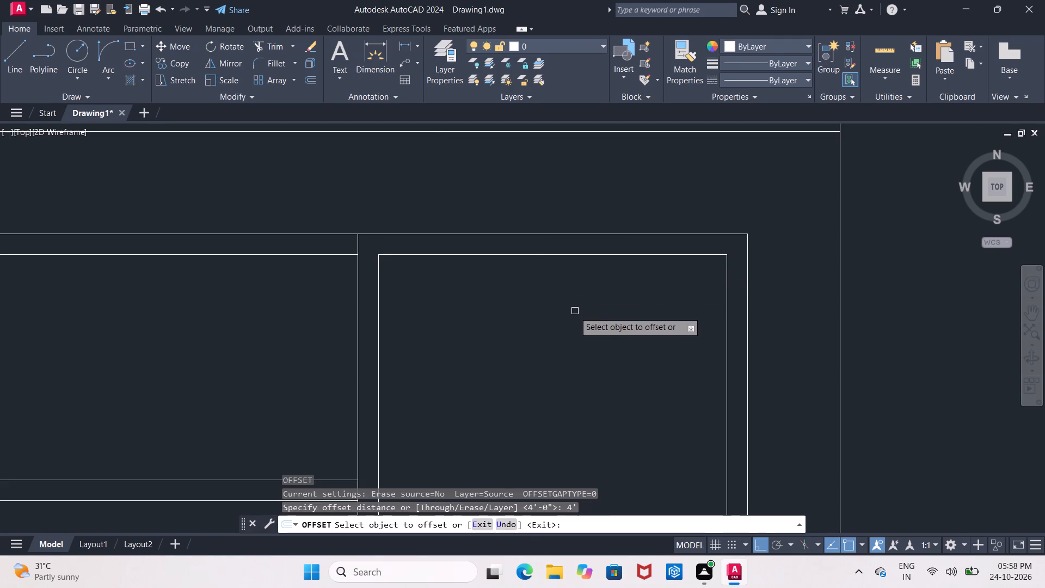
click(568, 256)
scroll(570, 340, down, 1)
middle_drag(570, 340, 557, 273)
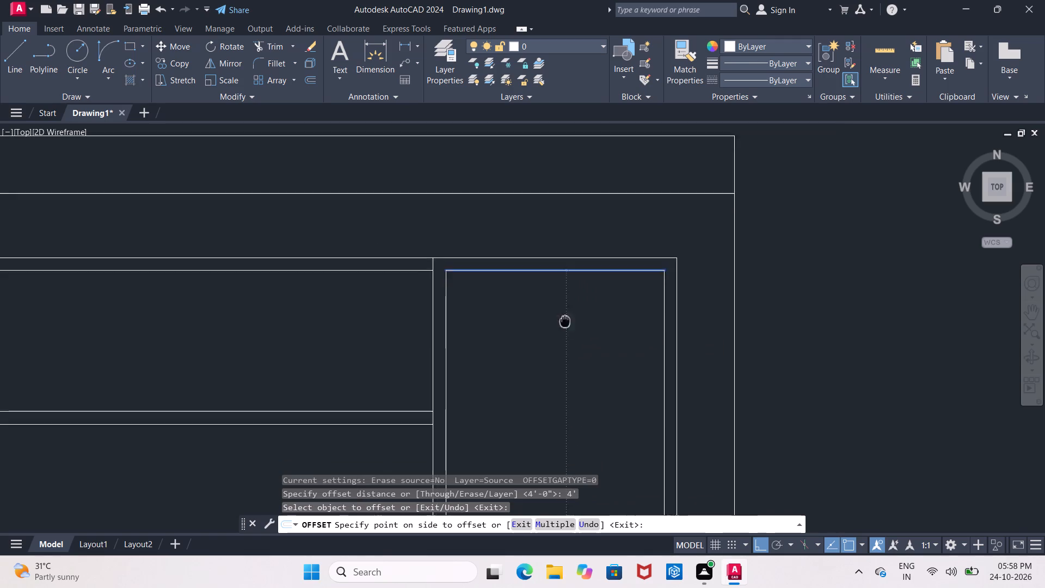
middle_drag(557, 273, 548, 212)
scroll(548, 212, down, 1)
scroll(549, 266, down, 2)
middle_drag(549, 266, 507, 163)
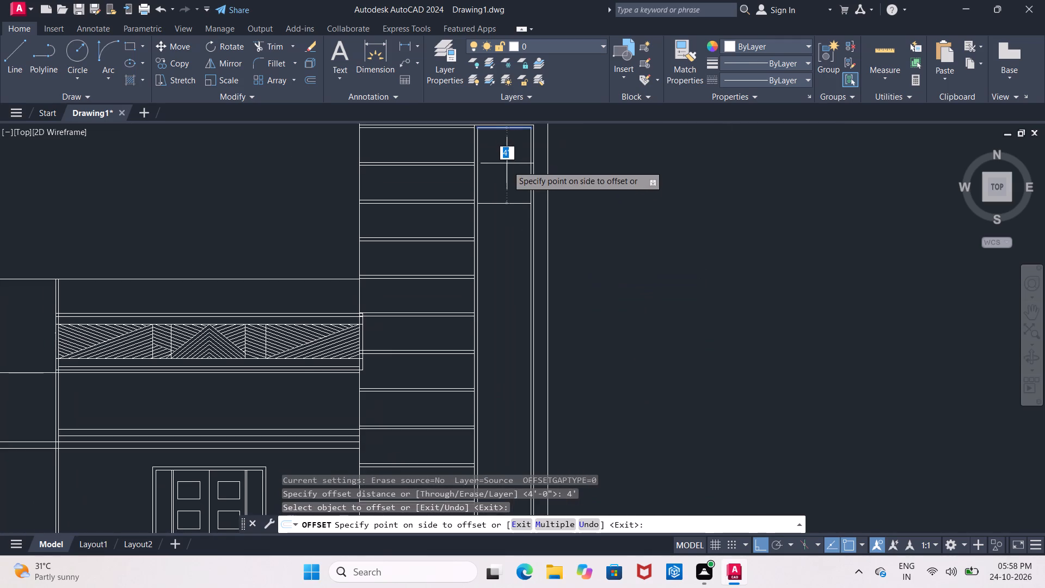
click(512, 176)
drag(512, 205, 512, 213)
click(505, 283)
Offset the narrow panel's lowest dividing line 4' downward, repeating from each new line to add four more divisions.
middle_drag(505, 285, 499, 250)
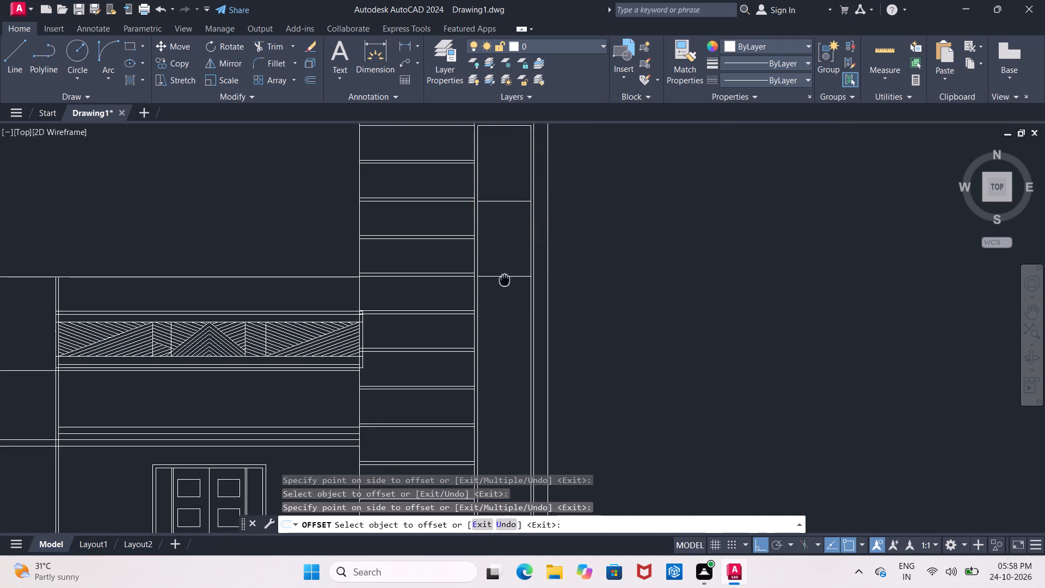
middle_drag(499, 250, 488, 154)
click(488, 149)
click(507, 250)
middle_drag(504, 271, 514, 185)
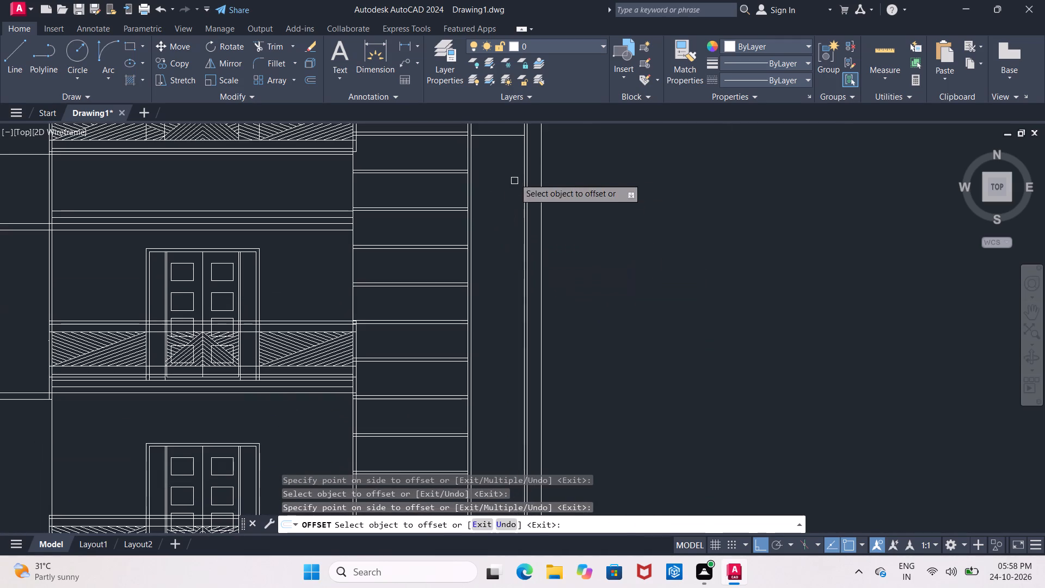
click(506, 138)
click(503, 273)
middle_drag(504, 254, 506, 205)
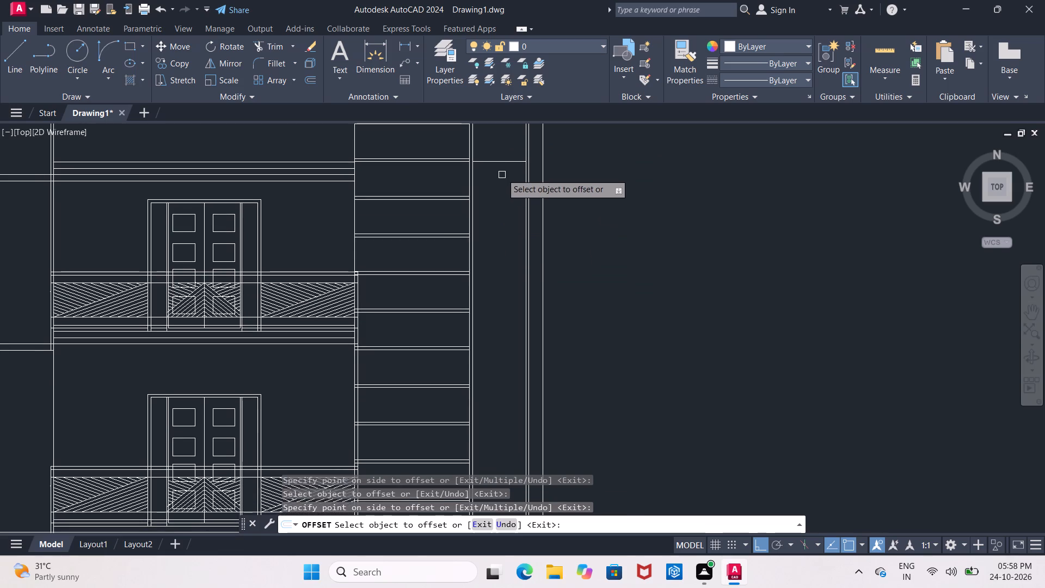
click(501, 164)
click(509, 312)
drag(495, 238, 496, 245)
click(503, 396)
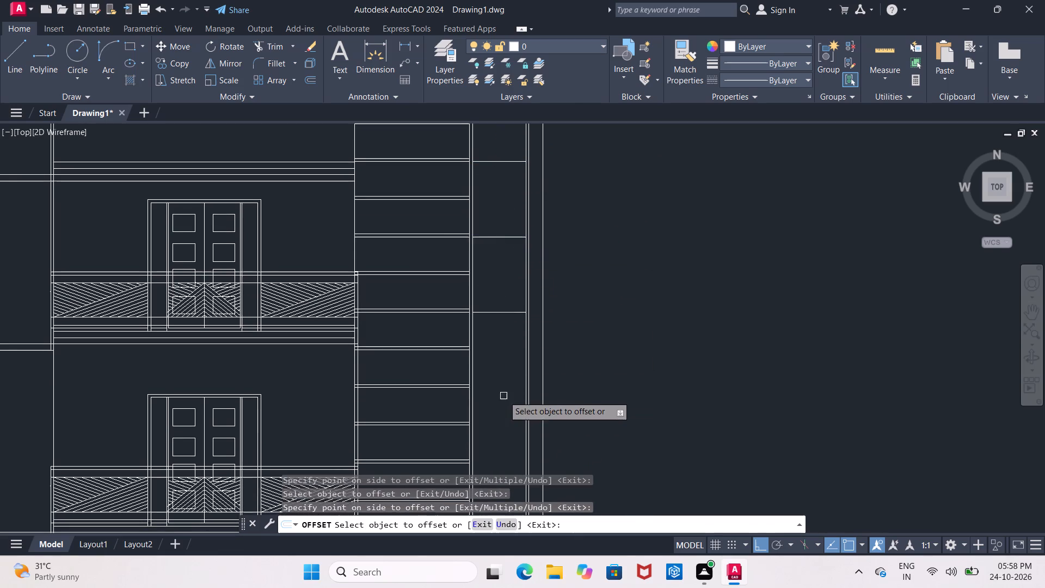
Continue offsetting the lowest dividing line 4' downward five more times until the divisions reach the narrow panel's bottom.
drag(502, 390, 503, 362)
middle_drag(503, 342, 528, 194)
drag(531, 166, 532, 171)
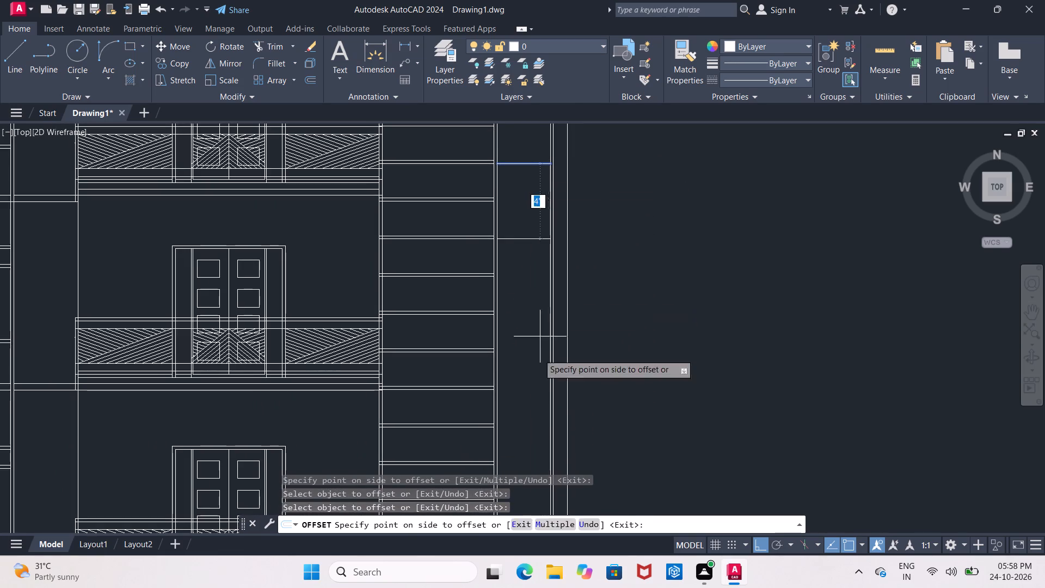
click(538, 356)
click(534, 237)
click(528, 411)
middle_drag(528, 411, 539, 282)
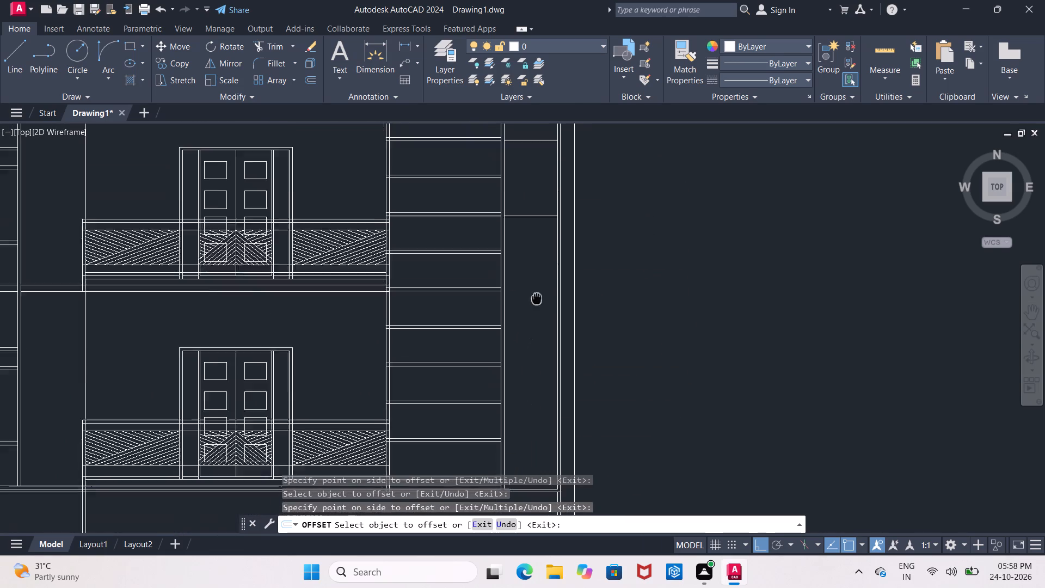
middle_drag(539, 282, 539, 280)
click(536, 185)
click(548, 422)
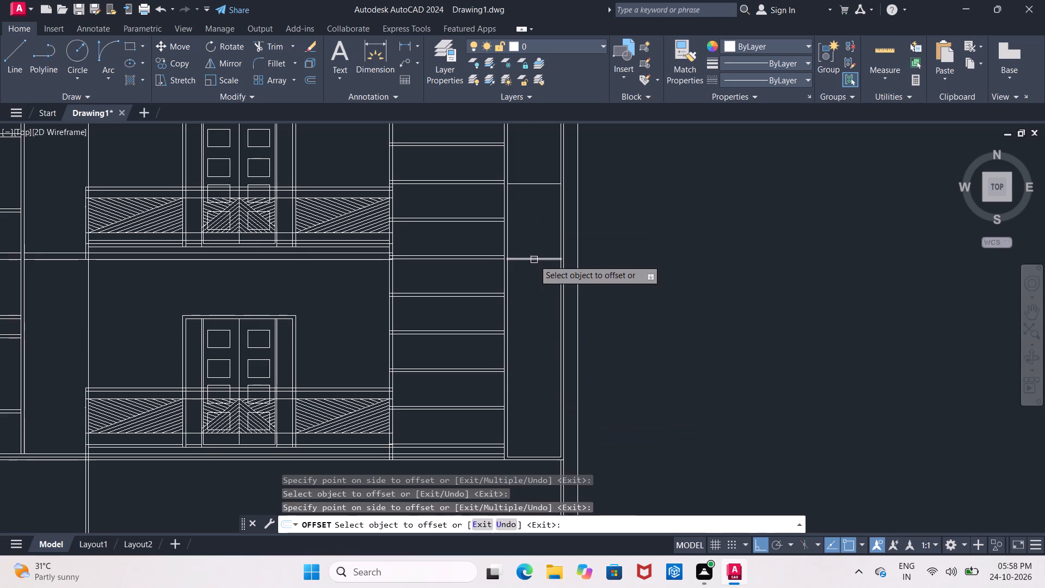
click(534, 259)
click(524, 414)
click(536, 336)
click(540, 421)
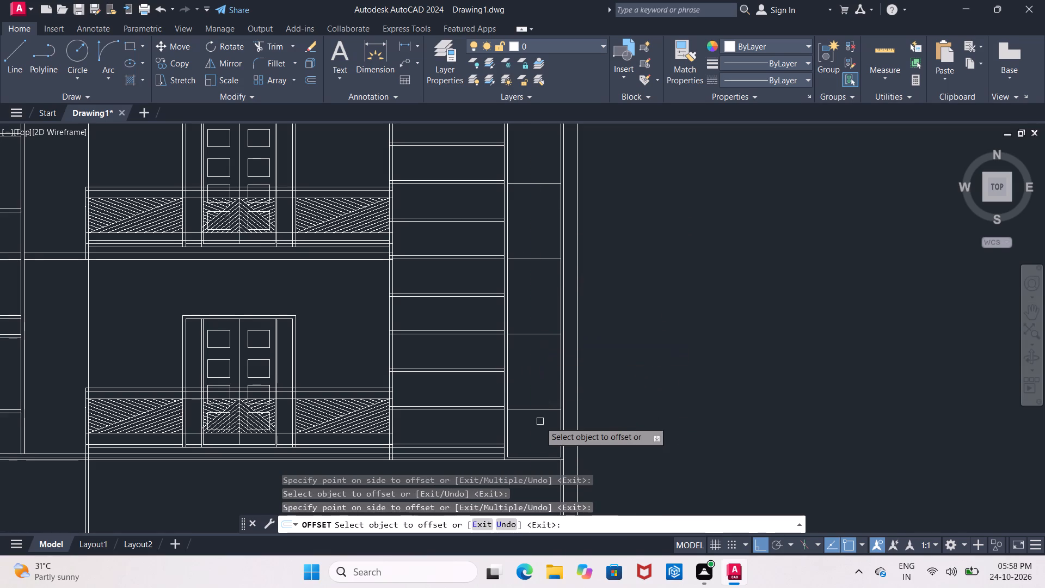
Delete the lowest dividing line near the bottom of the narrow panel.
scroll(542, 442, up, 1)
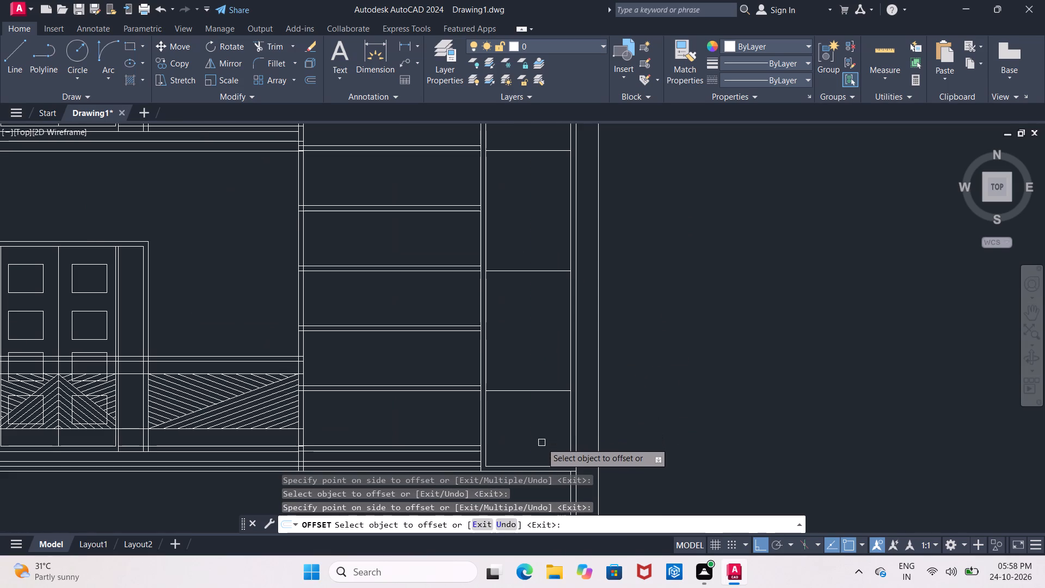
scroll(540, 438, down, 3)
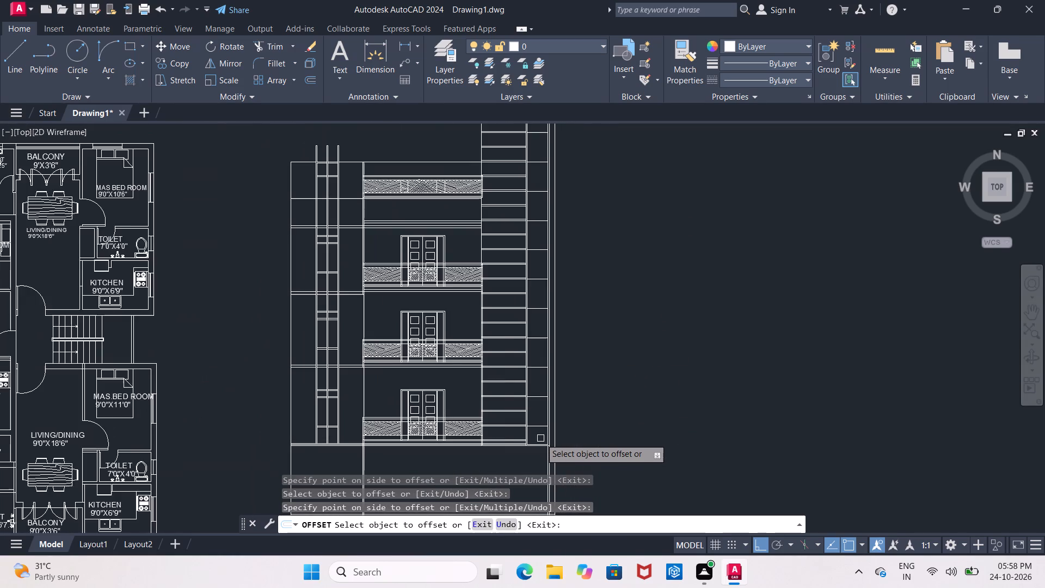
scroll(540, 438, down, 1)
scroll(540, 438, up, 2)
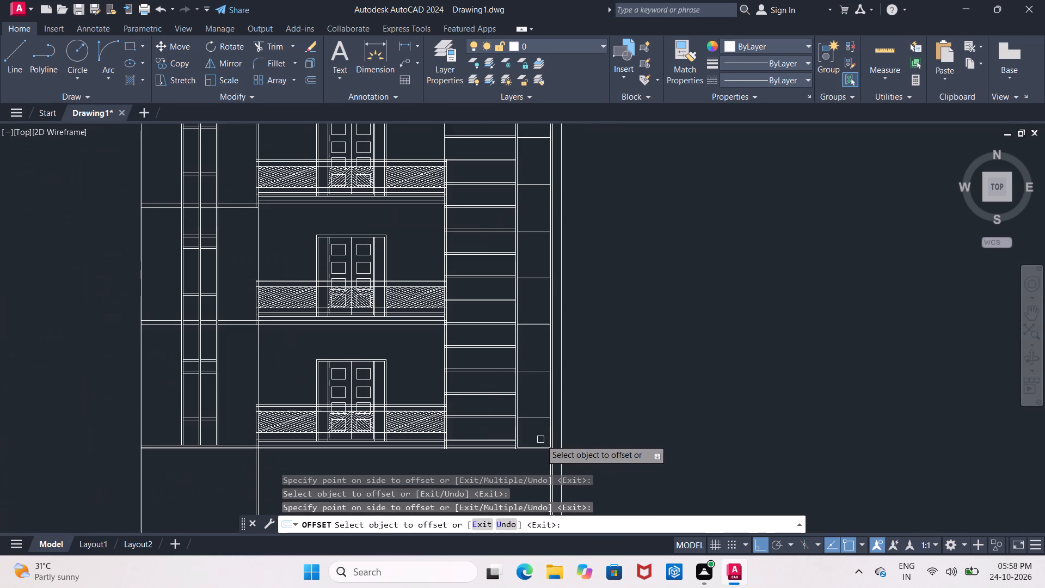
key(Escape)
click(539, 418)
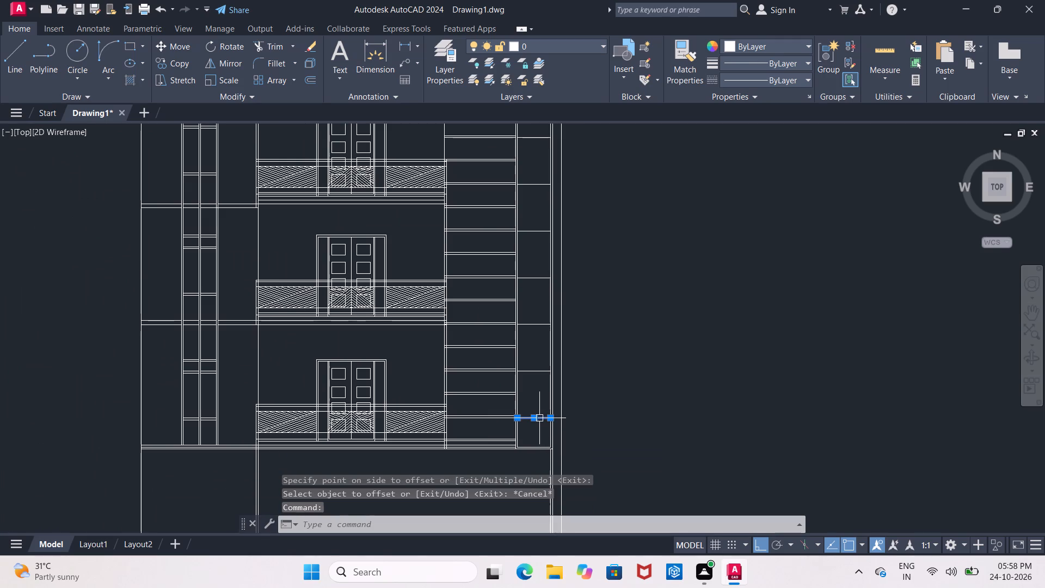
key(Delete)
Move all ten remaining dividing lines of the narrow panel straight down together by roughly half a division.
middle_drag(620, 402, 612, 446)
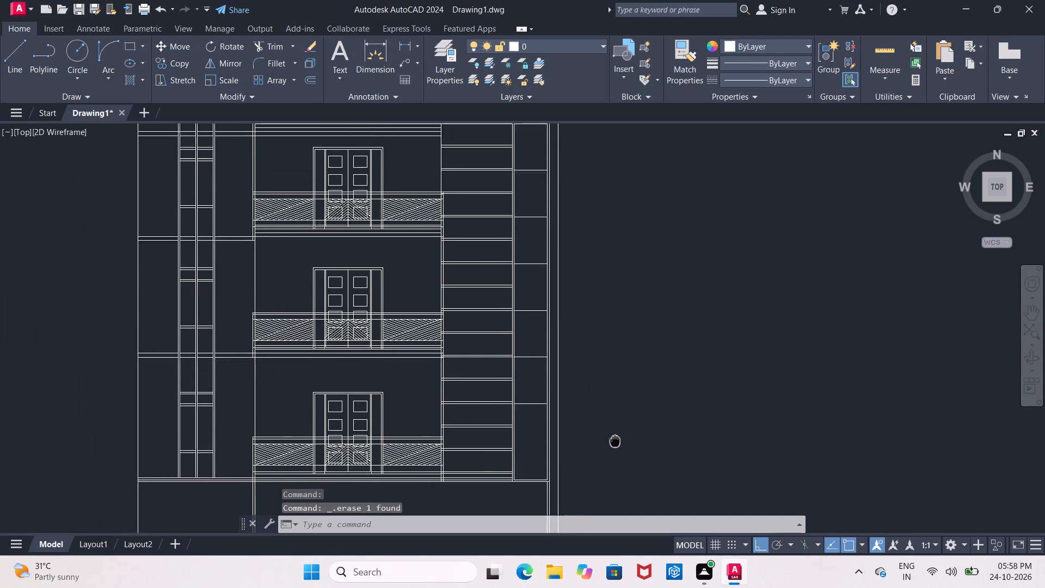
middle_drag(612, 446, 612, 447)
scroll(610, 448, down, 1)
scroll(559, 158, up, 1)
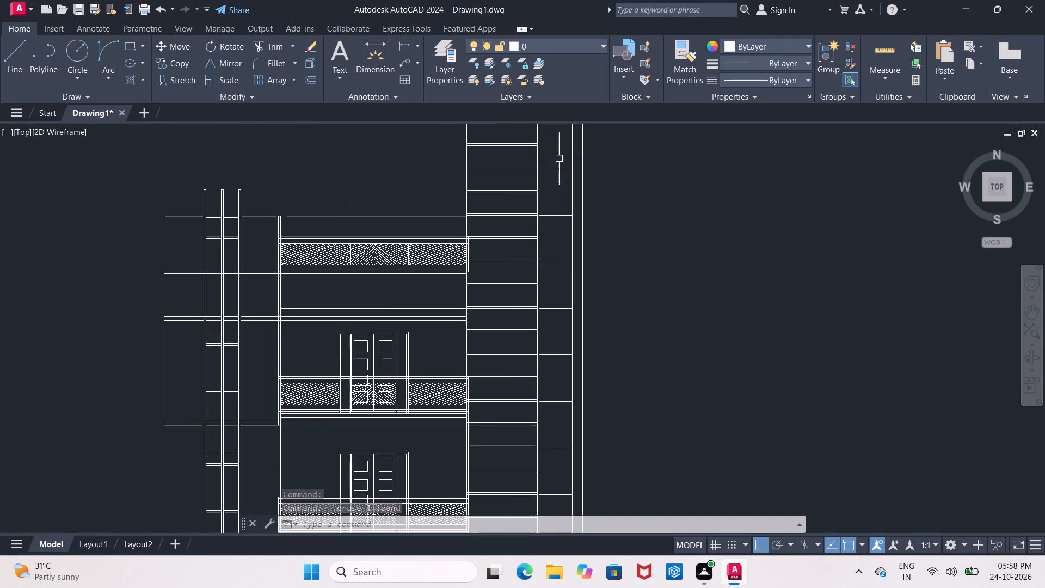
click(554, 167)
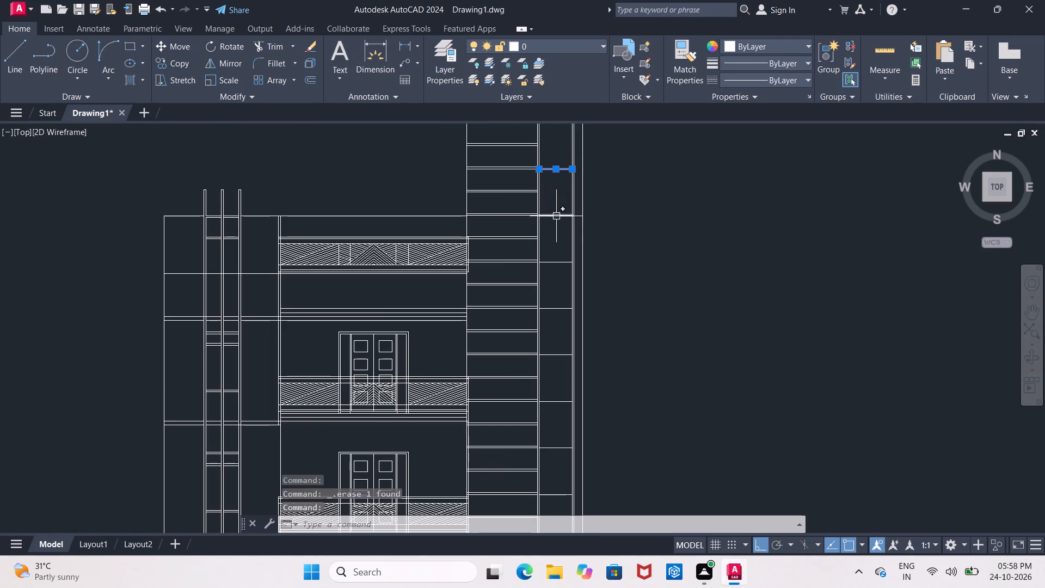
click(556, 218)
click(560, 263)
click(563, 309)
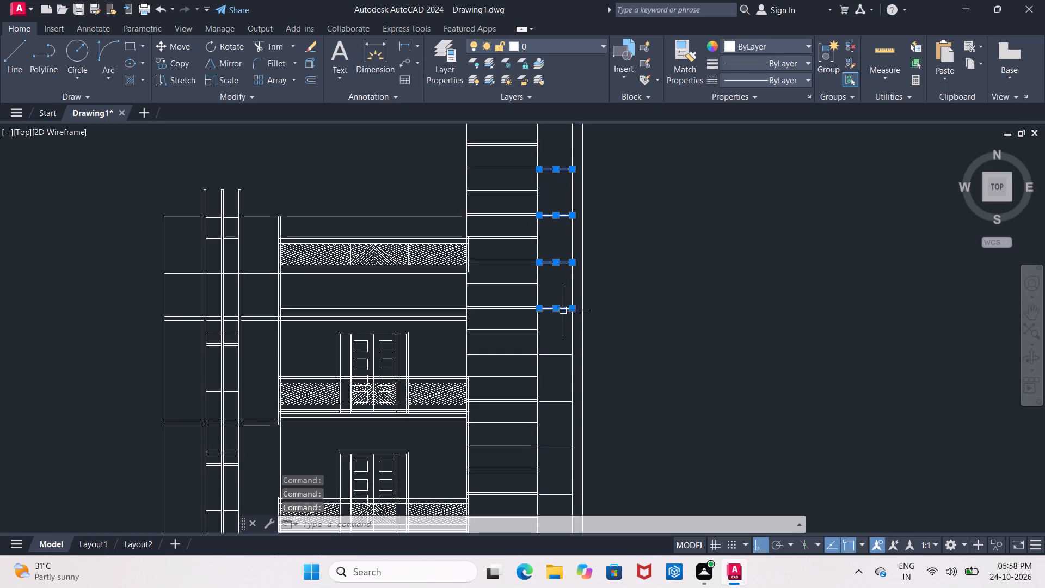
drag(562, 355, 561, 365)
click(555, 402)
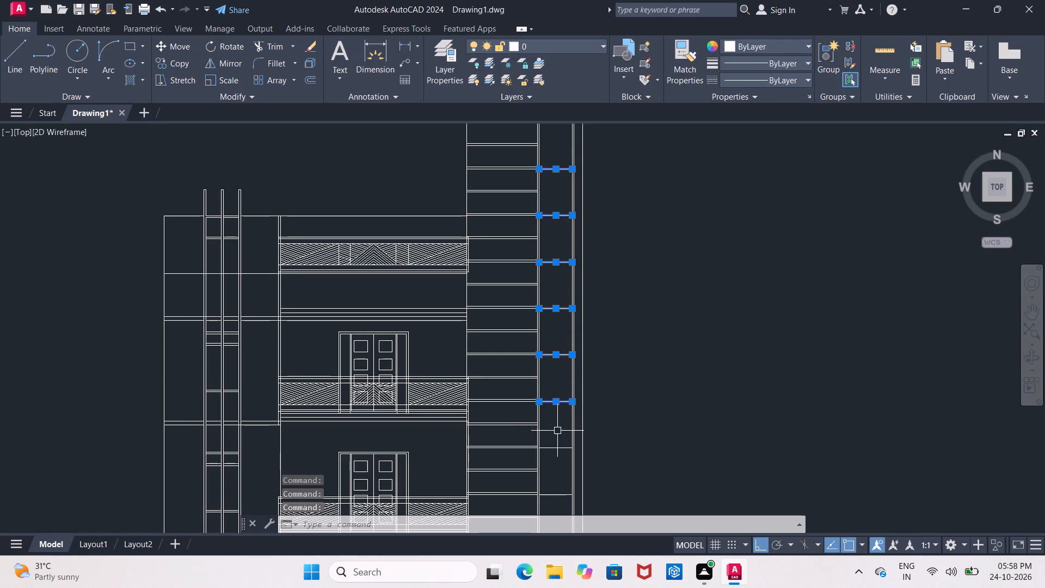
middle_drag(557, 431, 549, 269)
click(550, 290)
click(547, 333)
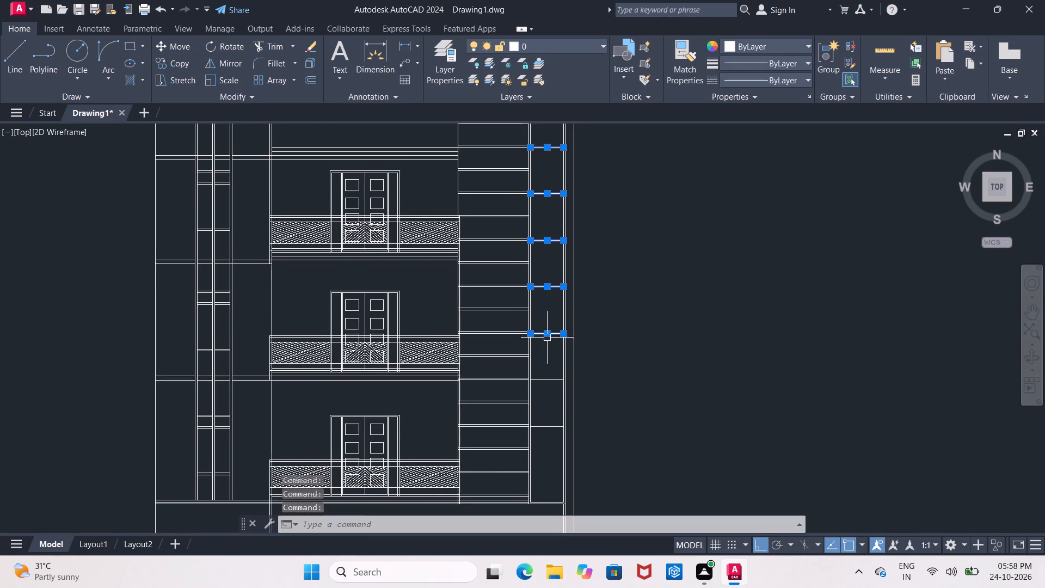
click(552, 379)
click(546, 427)
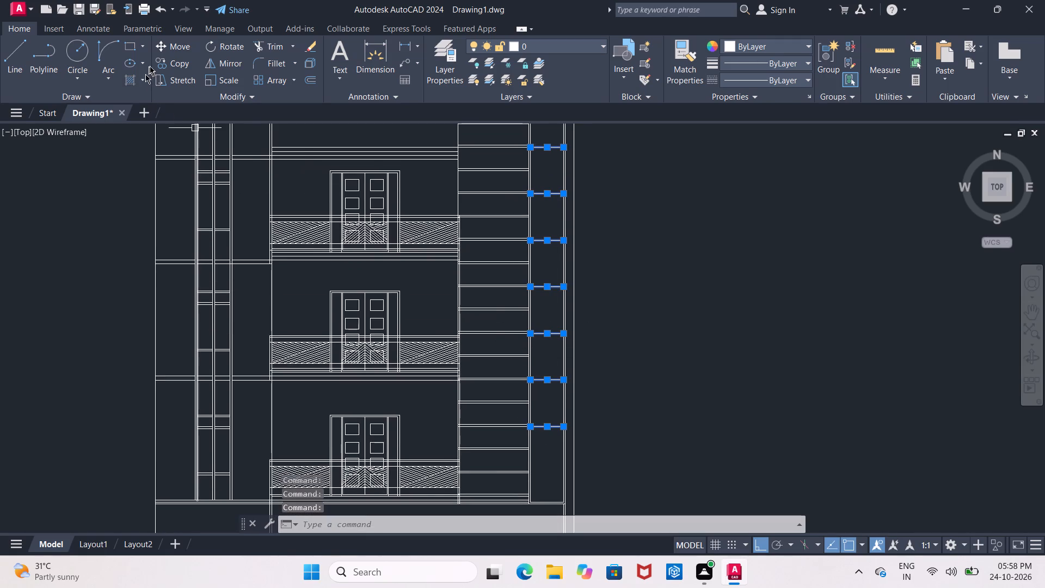
click(165, 46)
click(765, 204)
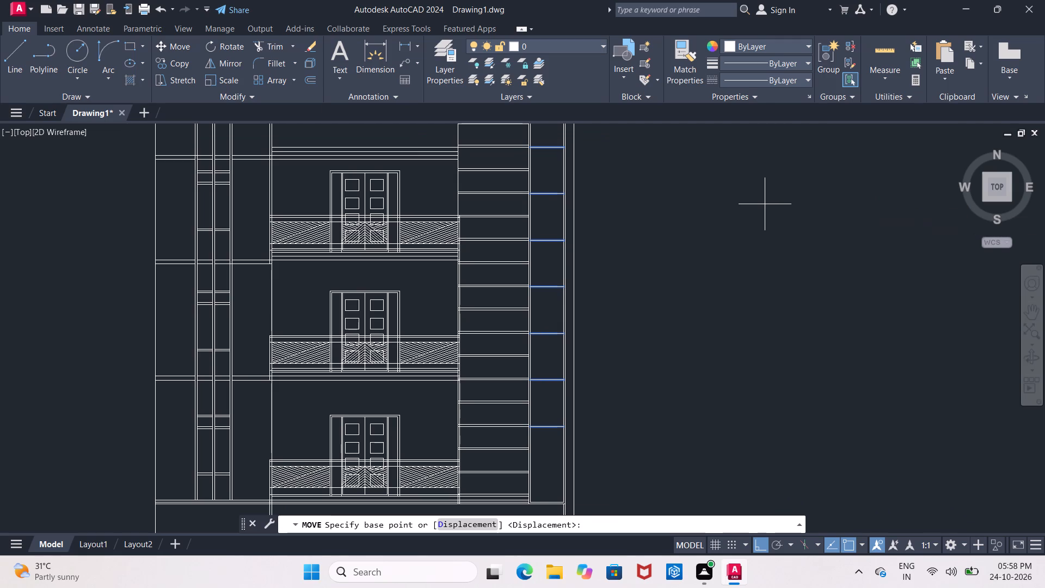
middle_drag(765, 207, 766, 147)
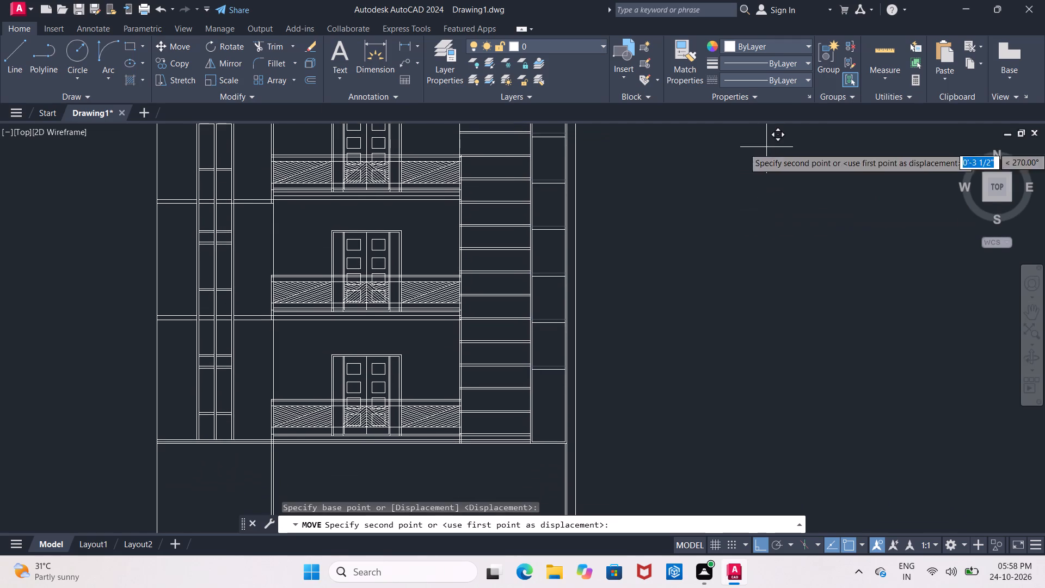
click(766, 170)
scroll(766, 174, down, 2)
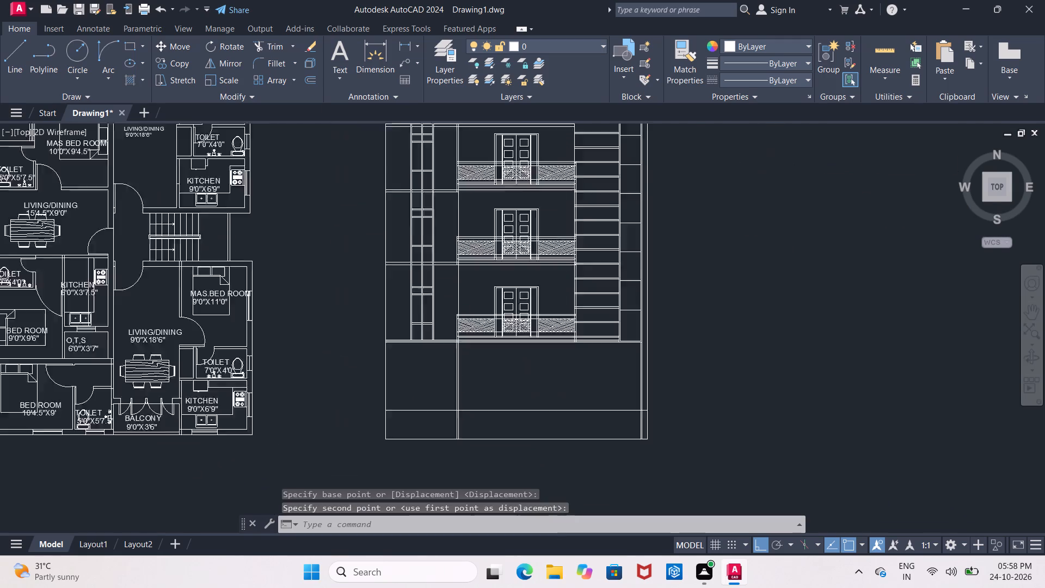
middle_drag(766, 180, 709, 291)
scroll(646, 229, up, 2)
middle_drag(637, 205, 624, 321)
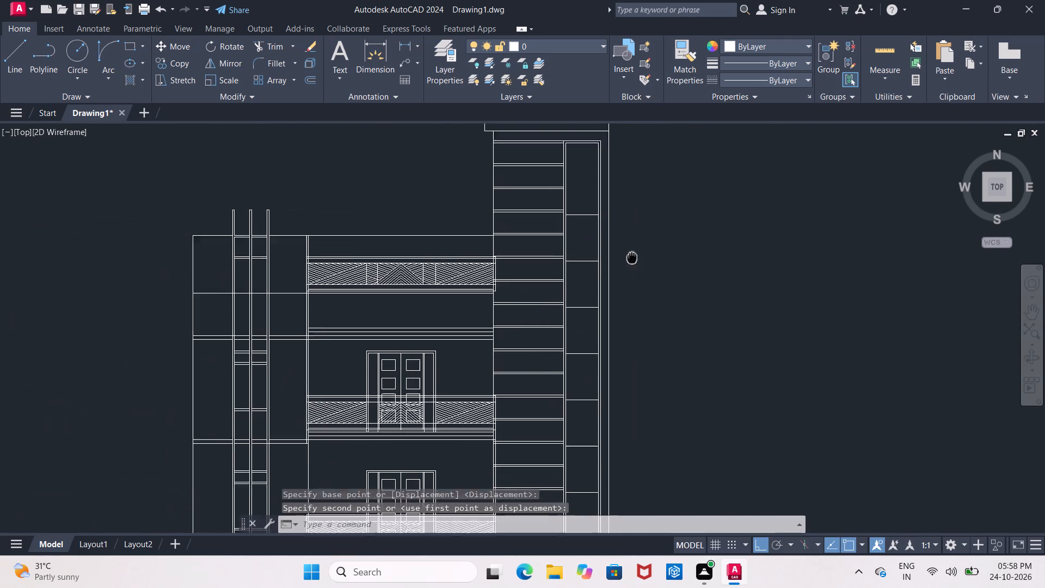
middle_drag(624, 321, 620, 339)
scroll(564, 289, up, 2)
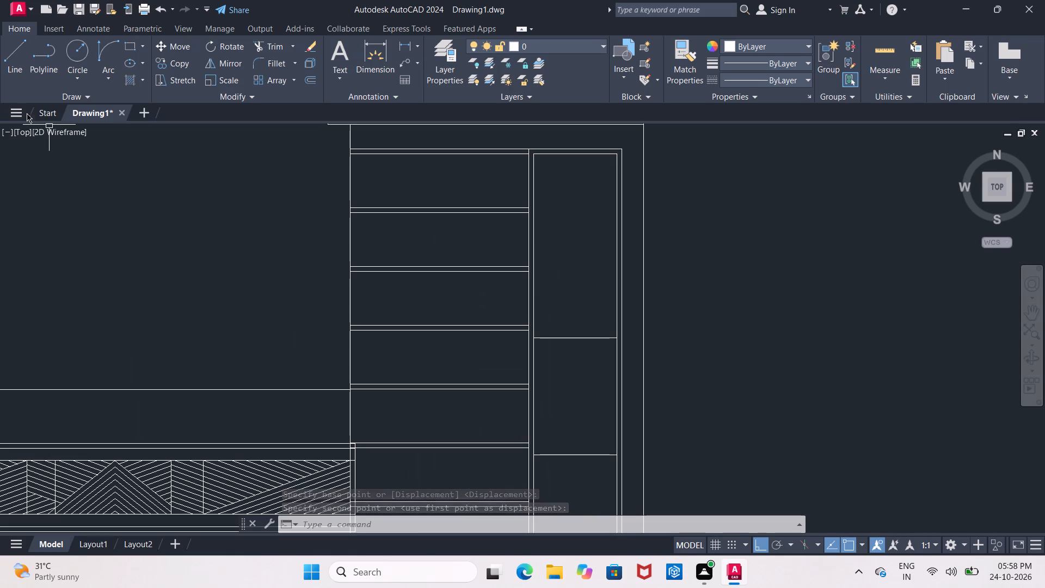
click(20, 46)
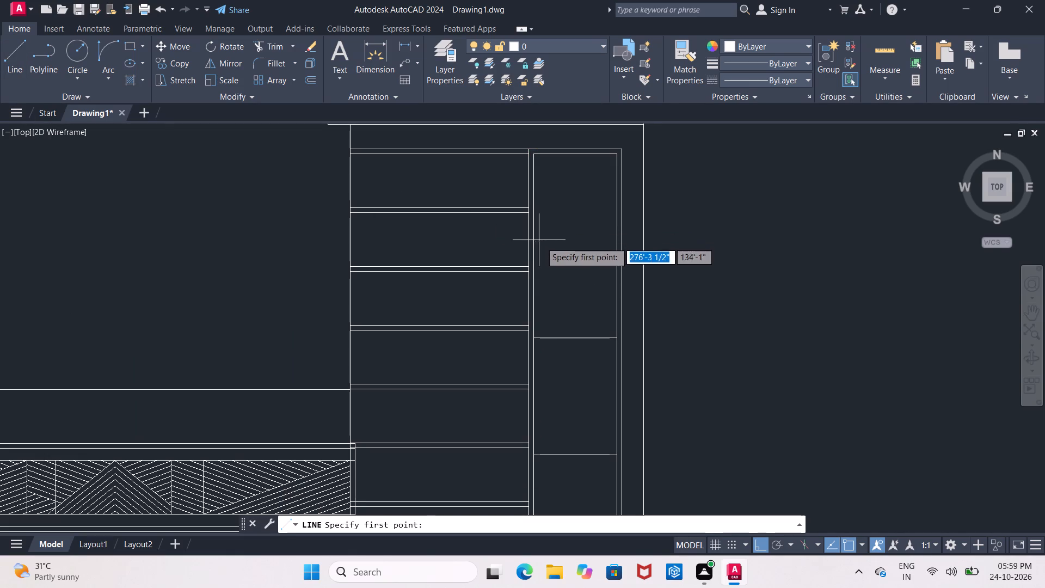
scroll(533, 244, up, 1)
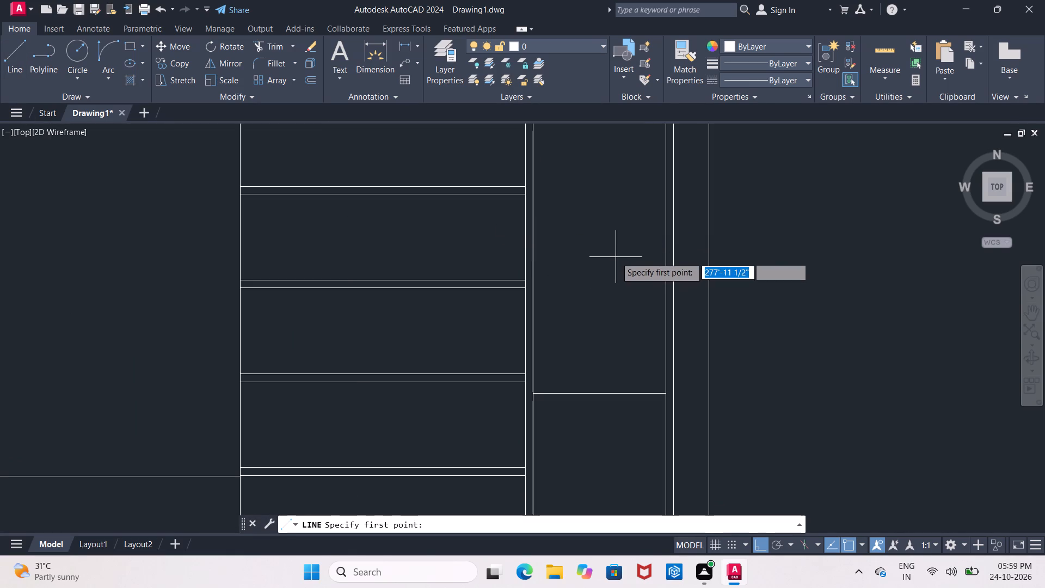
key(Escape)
Examine the narrow panel's divisions and the blank ground-floor area at the base of the elevation.
scroll(615, 257, down, 2)
middle_drag(614, 257, 614, 256)
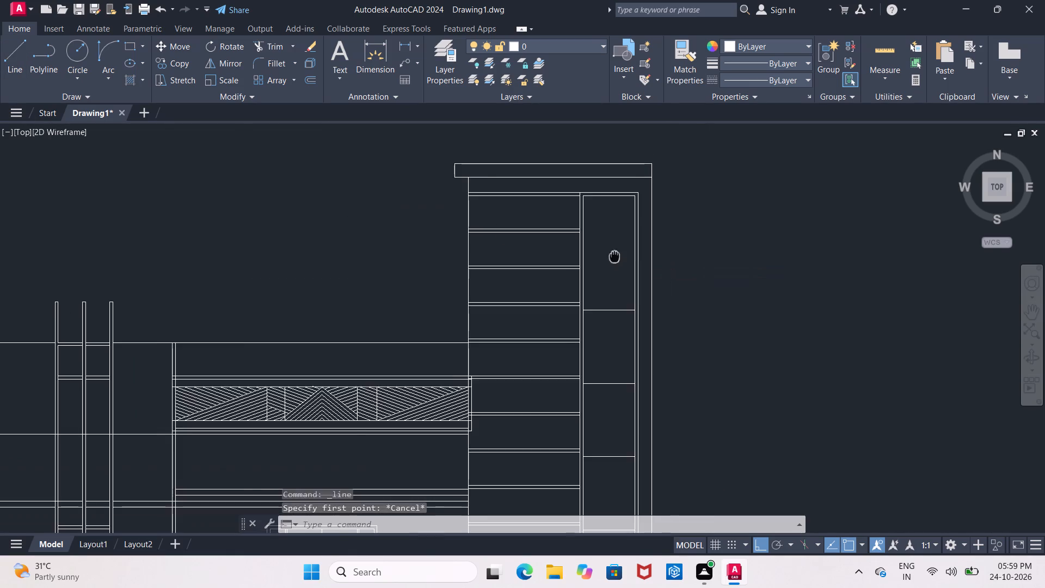
scroll(606, 247, down, 1)
middle_drag(614, 256, 578, 220)
middle_drag(577, 221, 561, 216)
scroll(561, 216, up, 1)
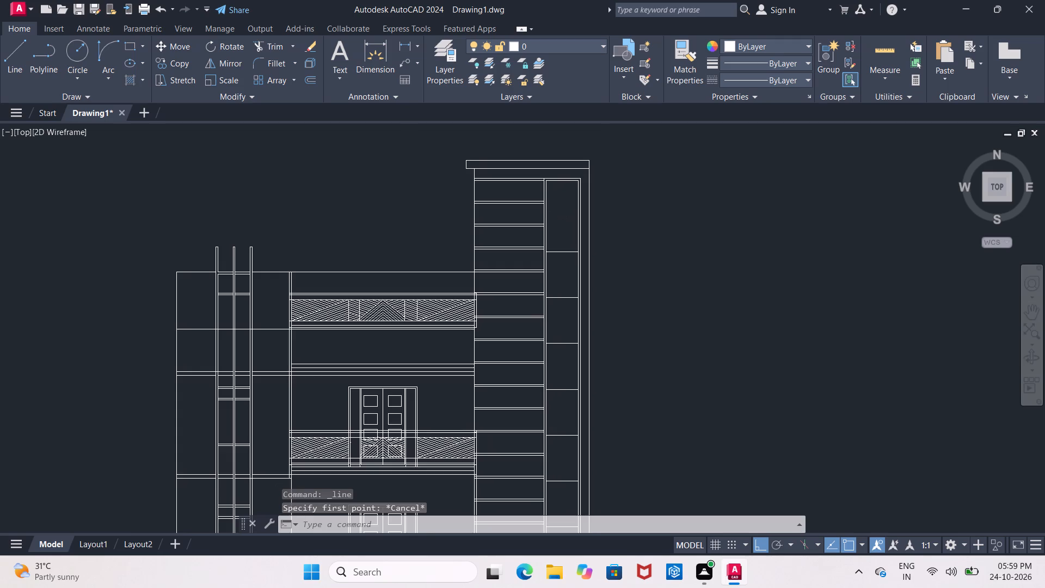
scroll(561, 216, down, 2)
middle_drag(561, 216, 575, 171)
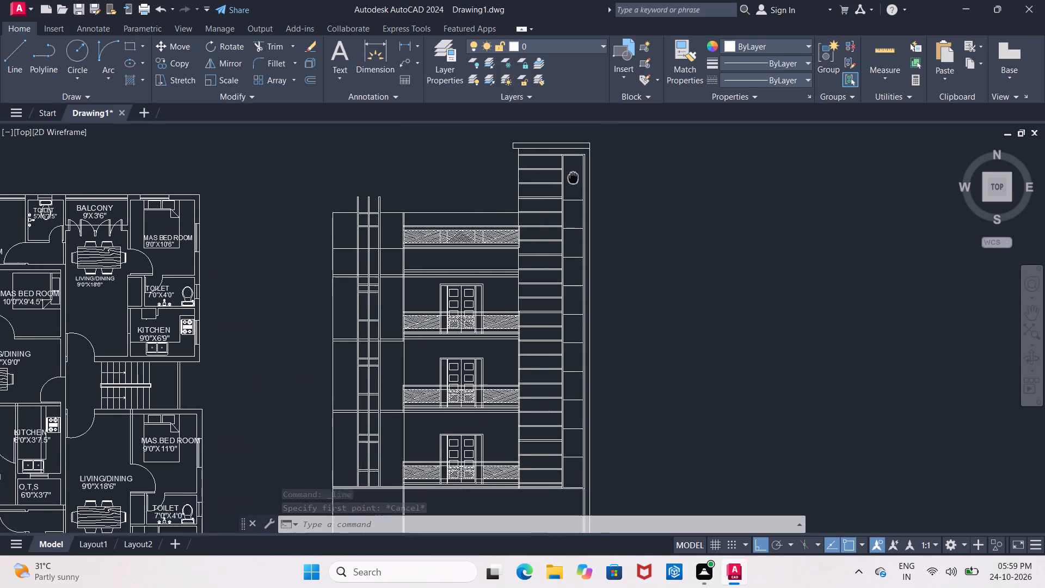
middle_drag(575, 171, 587, 110)
middle_drag(581, 244, 583, 126)
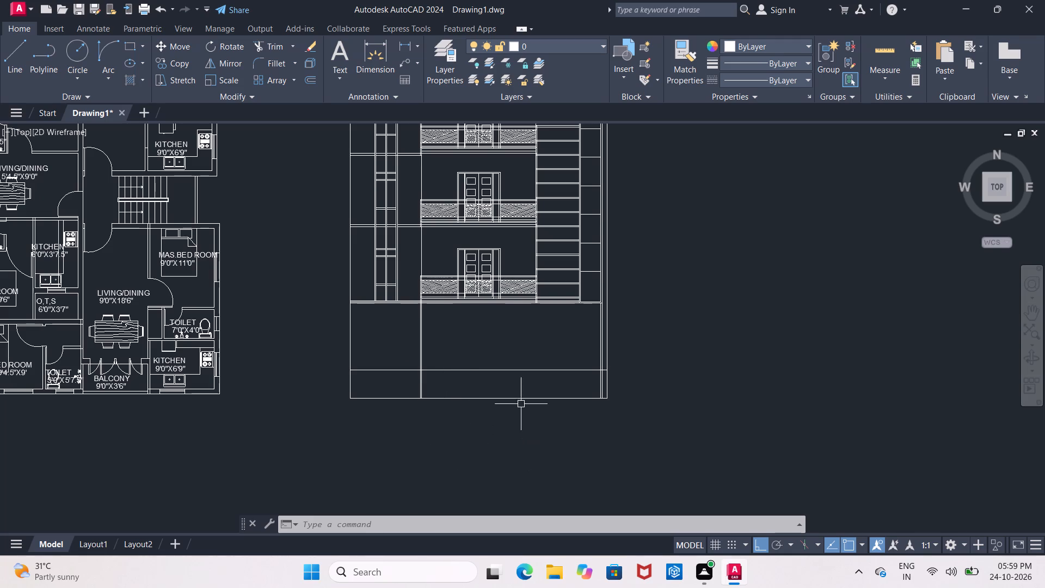
middle_drag(473, 400, 463, 437)
scroll(453, 424, up, 1)
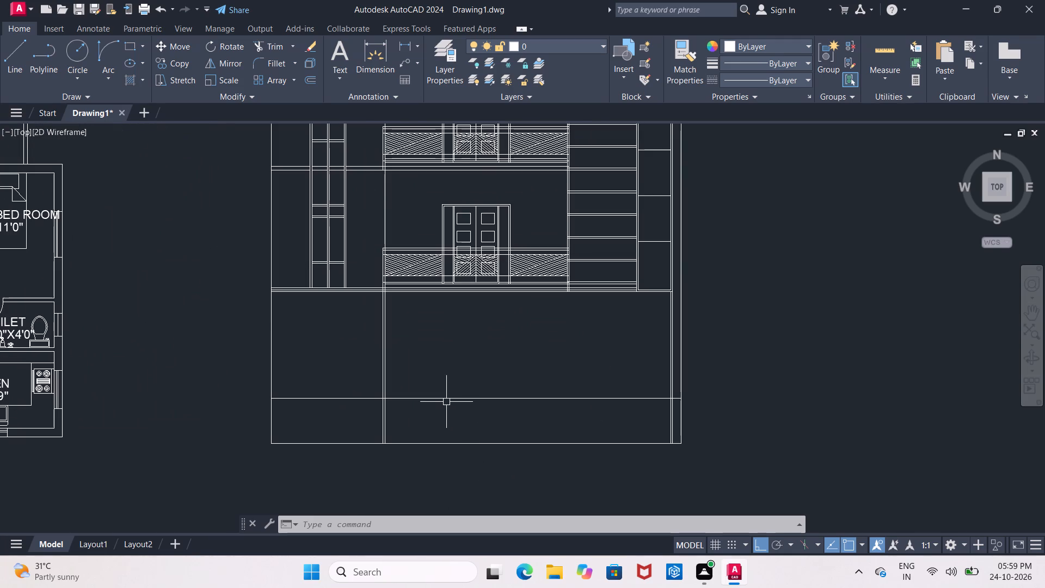
key(Escape)
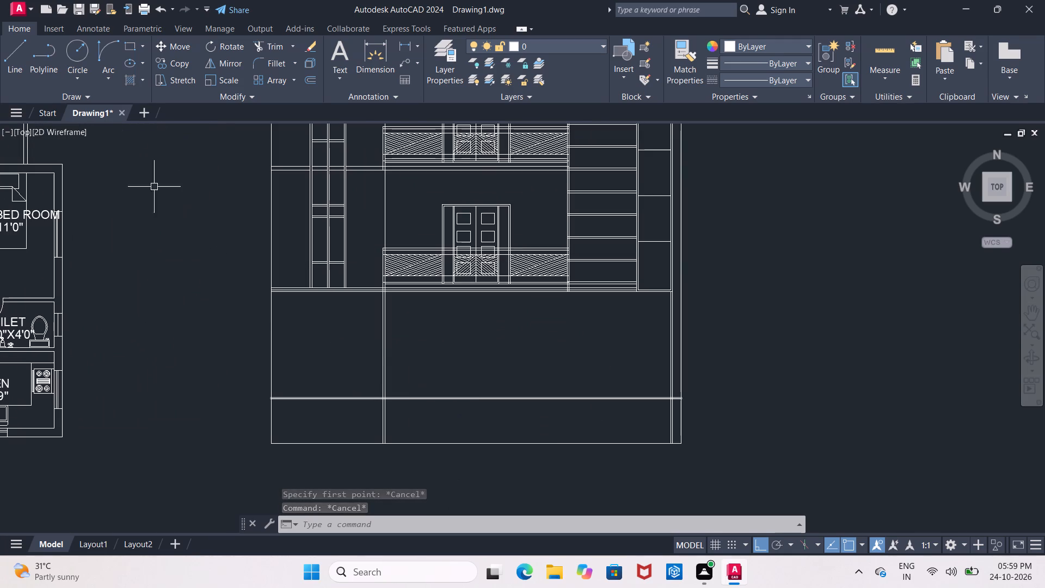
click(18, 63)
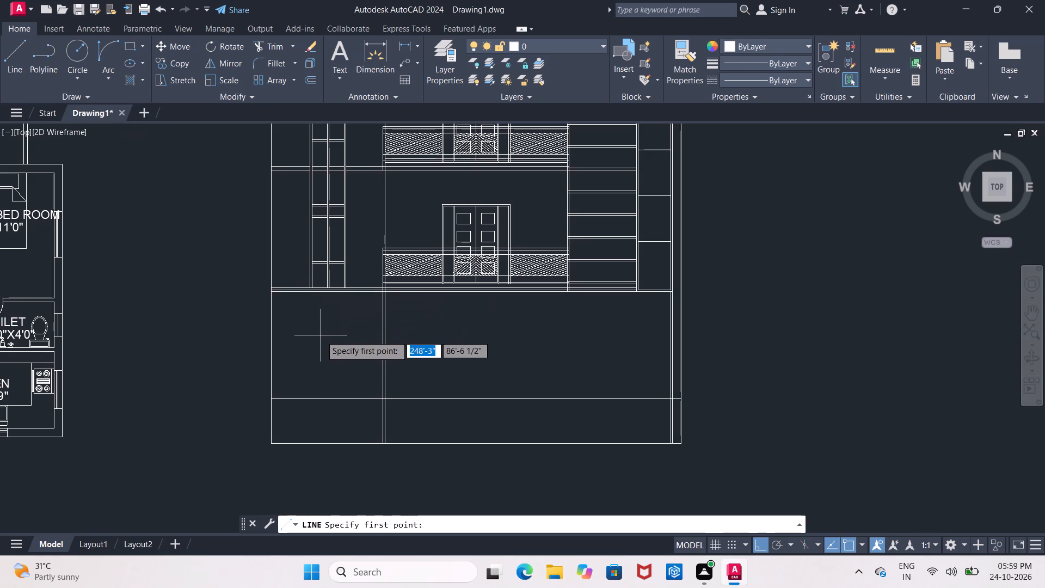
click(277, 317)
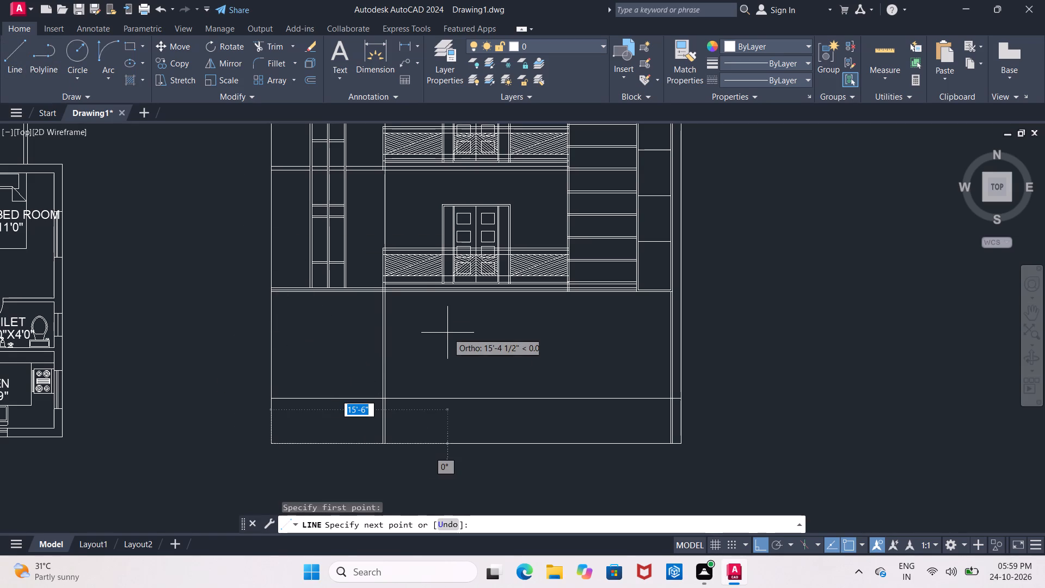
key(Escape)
Draw a horizontal line across the ground floor just below the first-floor slab, running past both outer walls.
click(7, 60)
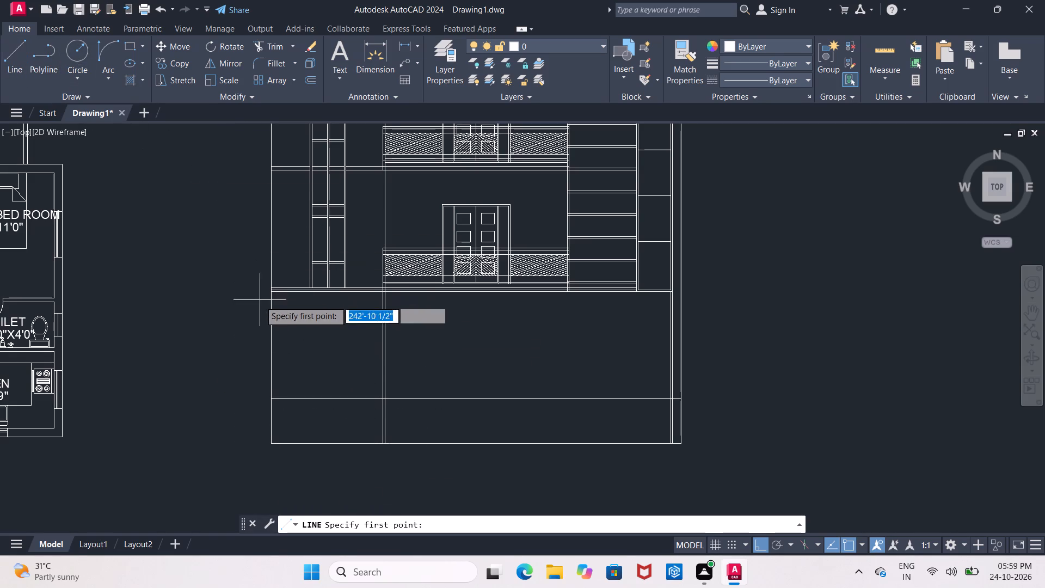
drag(261, 312, 266, 315)
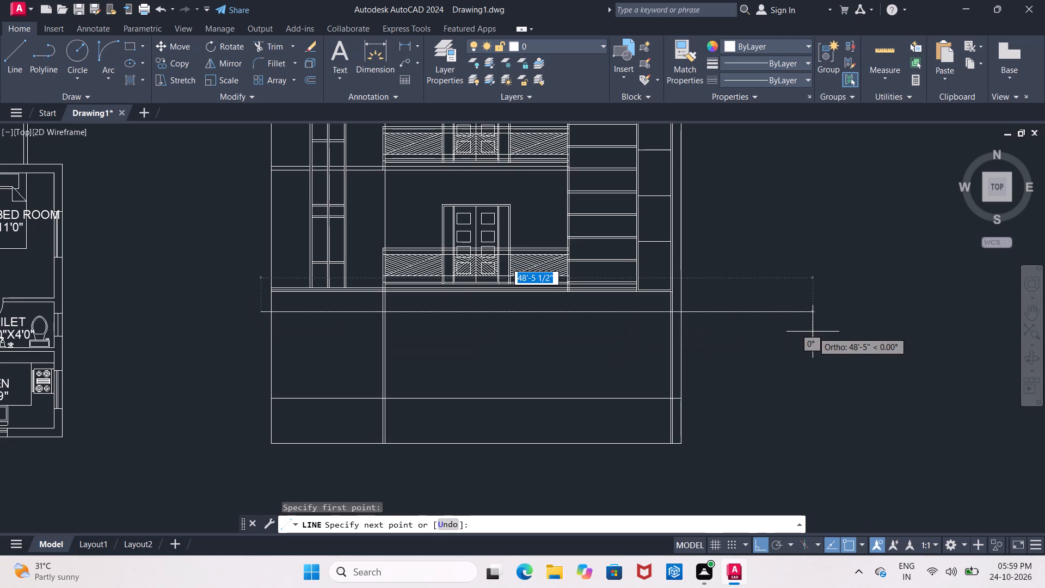
click(732, 333)
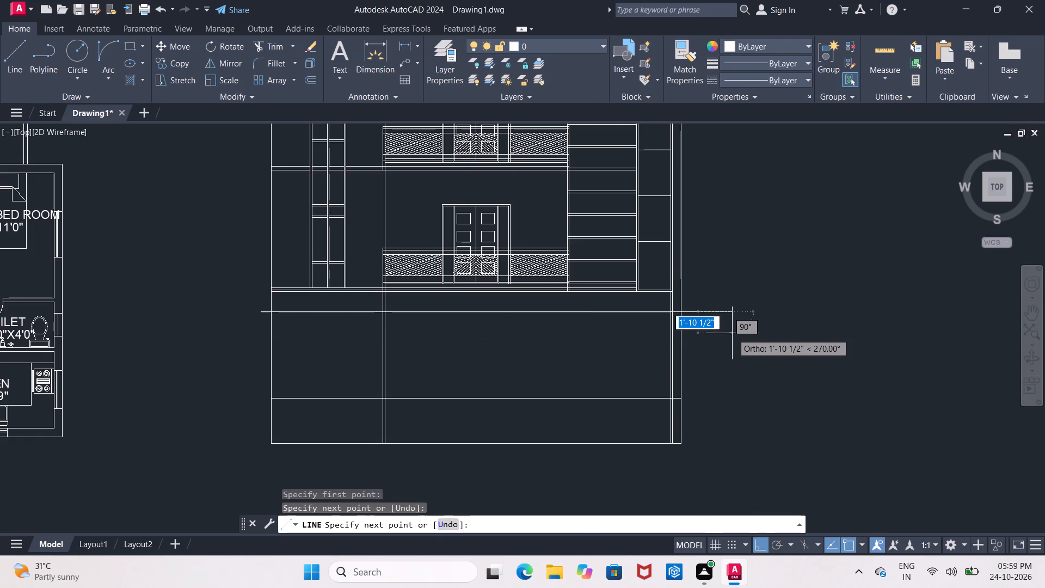
key(Escape)
key(Escape)
Trim both overhanging ends of the new horizontal line back to the building's outer edges.
text(TR)
key(space)
key(space)
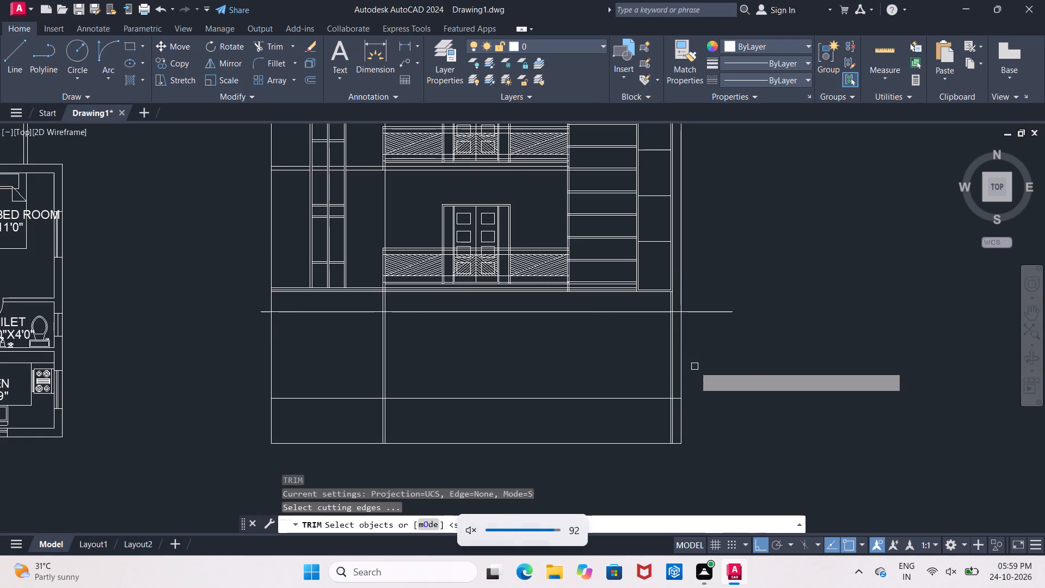
click(705, 313)
click(261, 313)
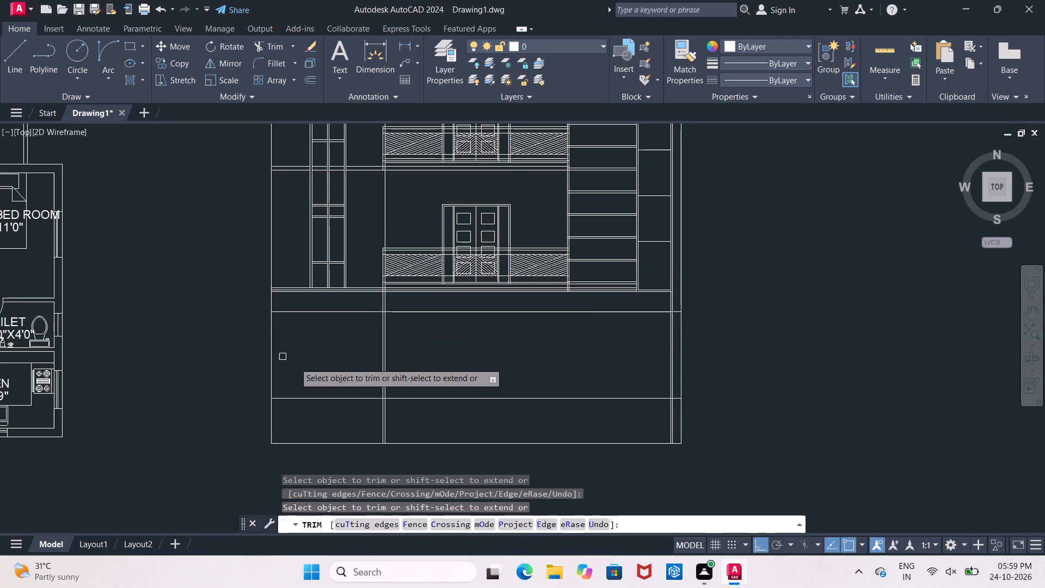
key(Escape)
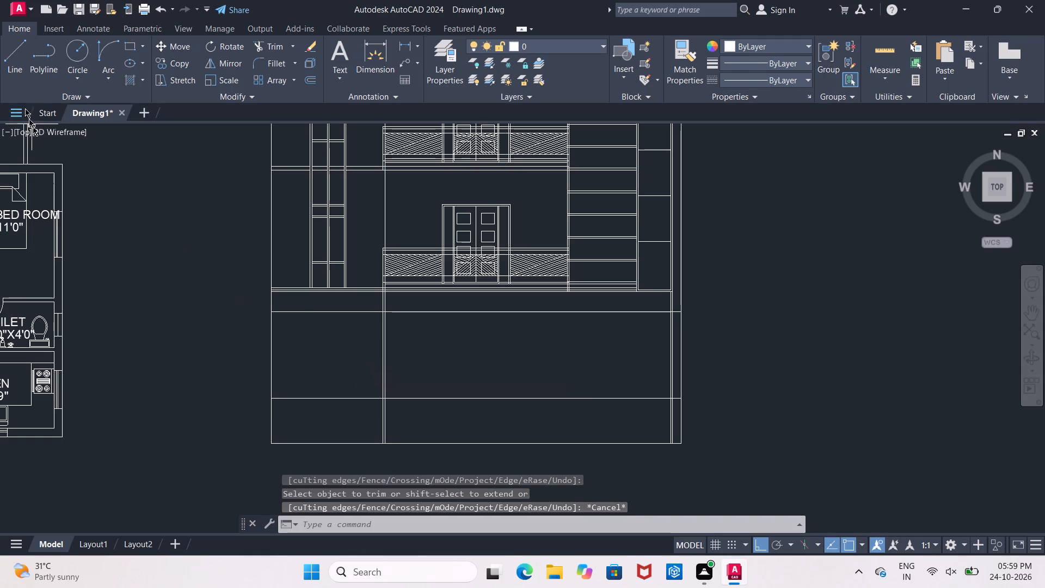
Draw a vertical line just inside the left outer edge, from above the new horizontal line to past the ground-floor base.
click(3, 54)
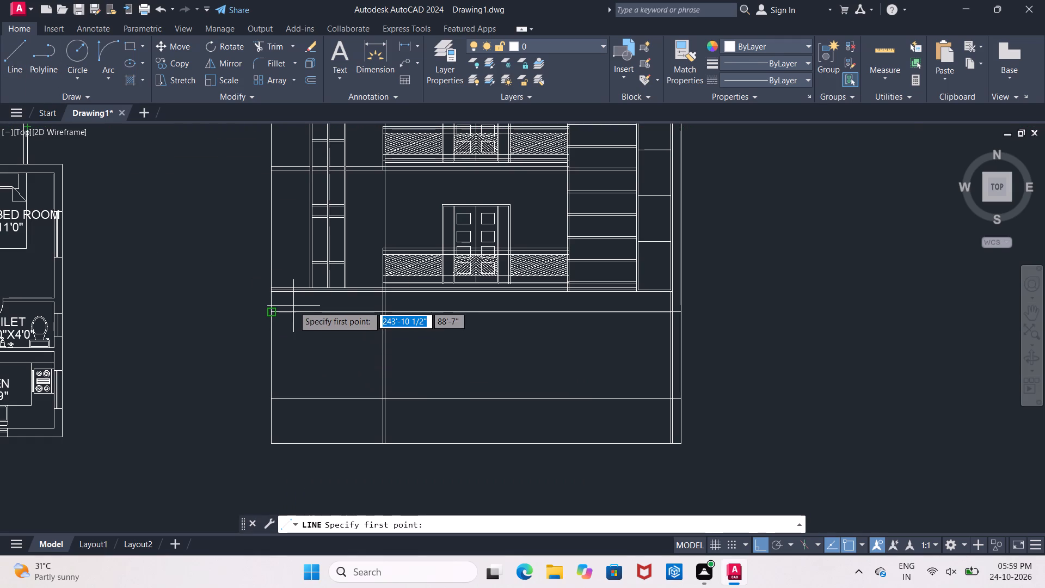
scroll(288, 308, up, 4)
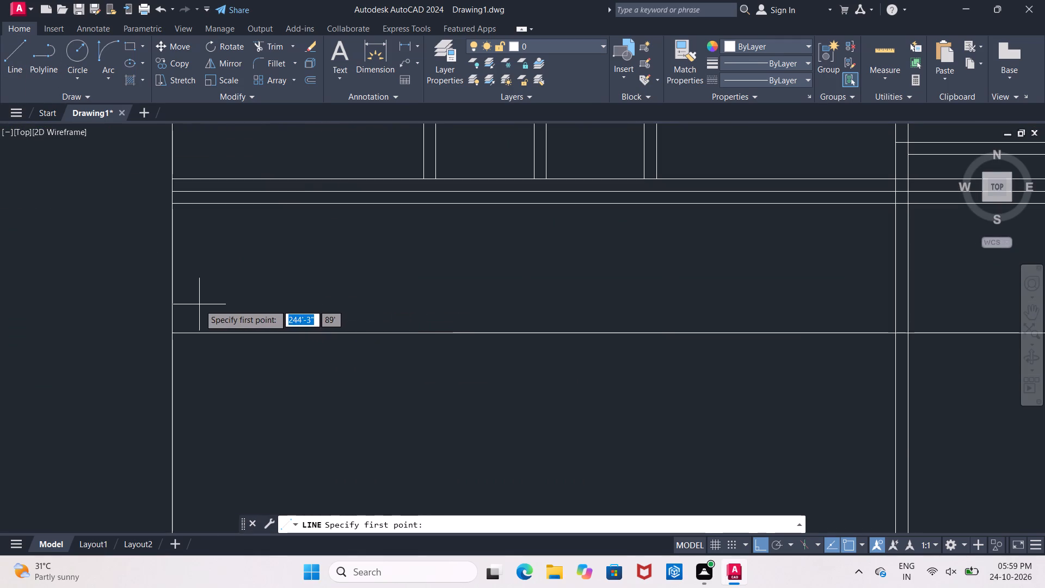
click(199, 304)
middle_drag(222, 416, 232, 270)
scroll(235, 280, down, 3)
middle_drag(263, 395, 257, 345)
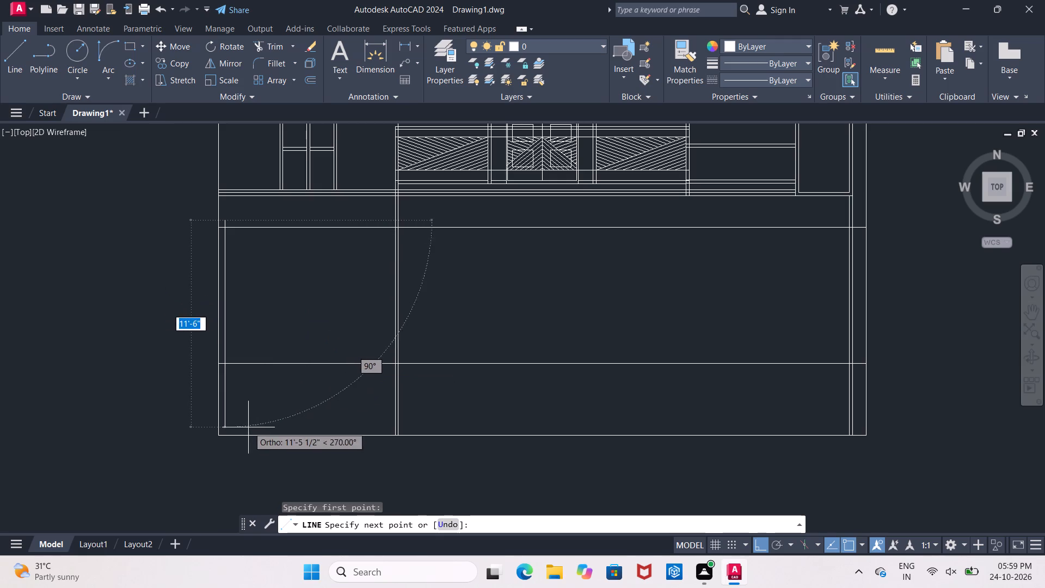
scroll(246, 428, up, 1)
click(255, 461)
key(Escape)
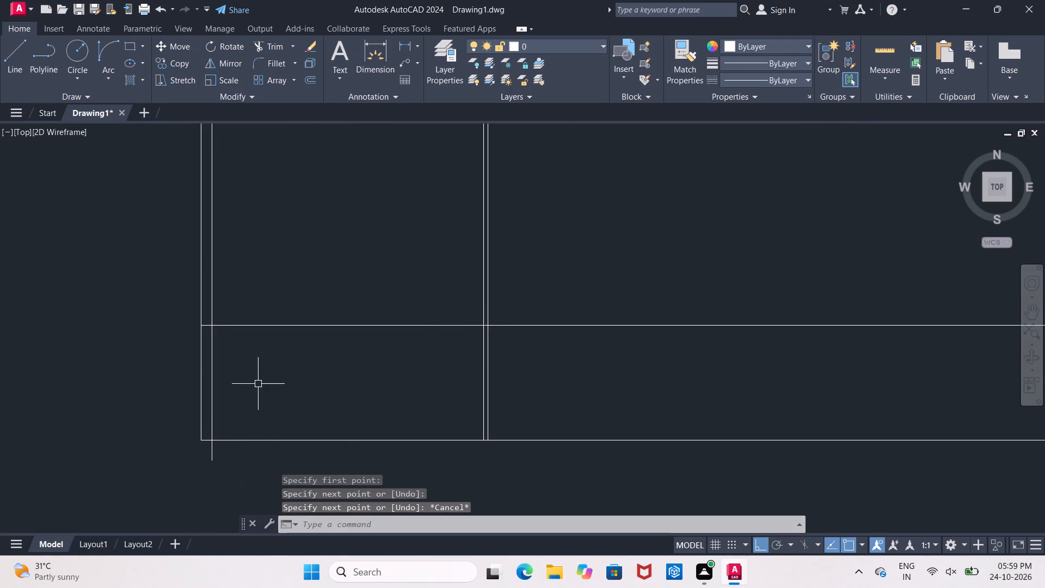
Trim the new vertical line's ends to the base line and the horizontal line below the slab.
middle_drag(258, 382, 163, 387)
scroll(163, 387, down, 2)
middle_drag(229, 359, 252, 350)
key(Escape)
text(TR)
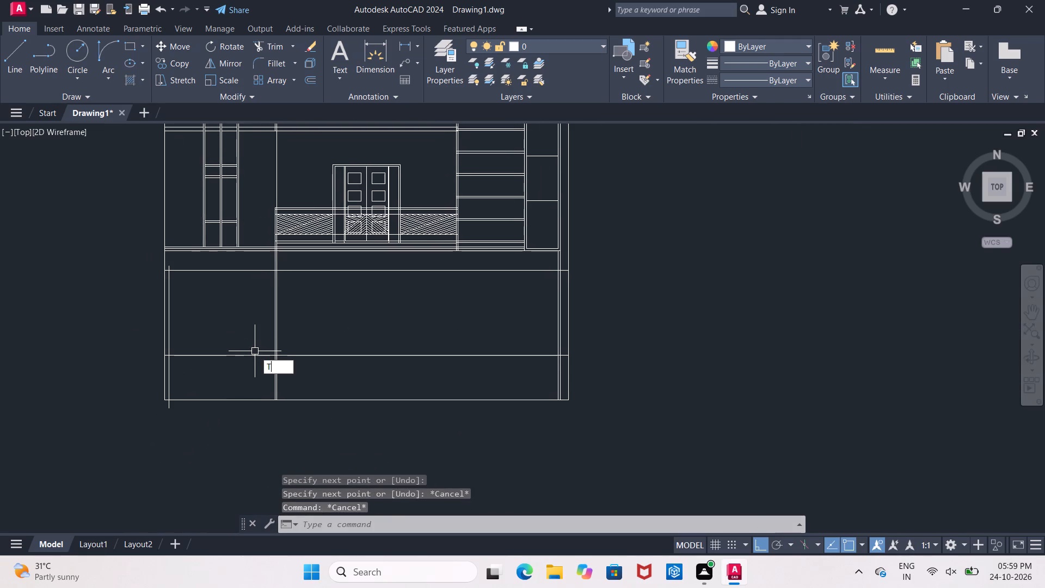
key(space)
key(space)
scroll(175, 402, up, 2)
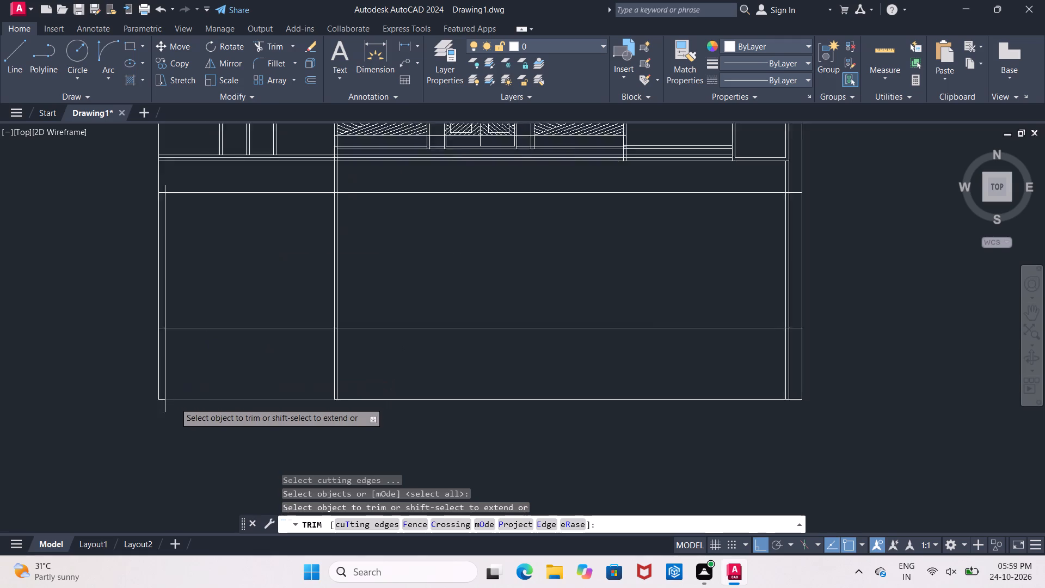
click(162, 412)
middle_drag(189, 350, 191, 477)
scroll(192, 474, down, 2)
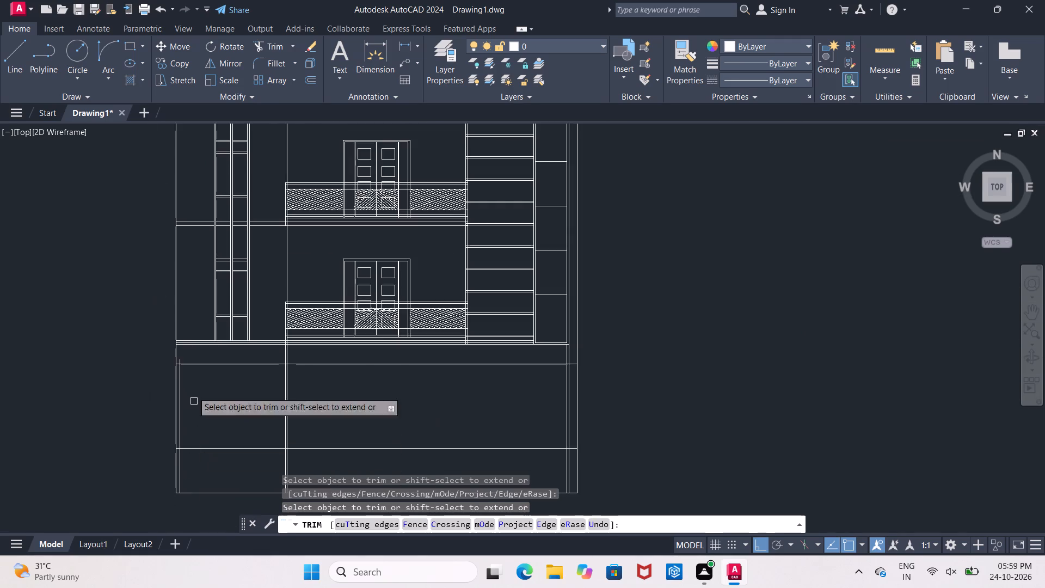
scroll(183, 332, up, 3)
click(166, 419)
scroll(185, 405, down, 2)
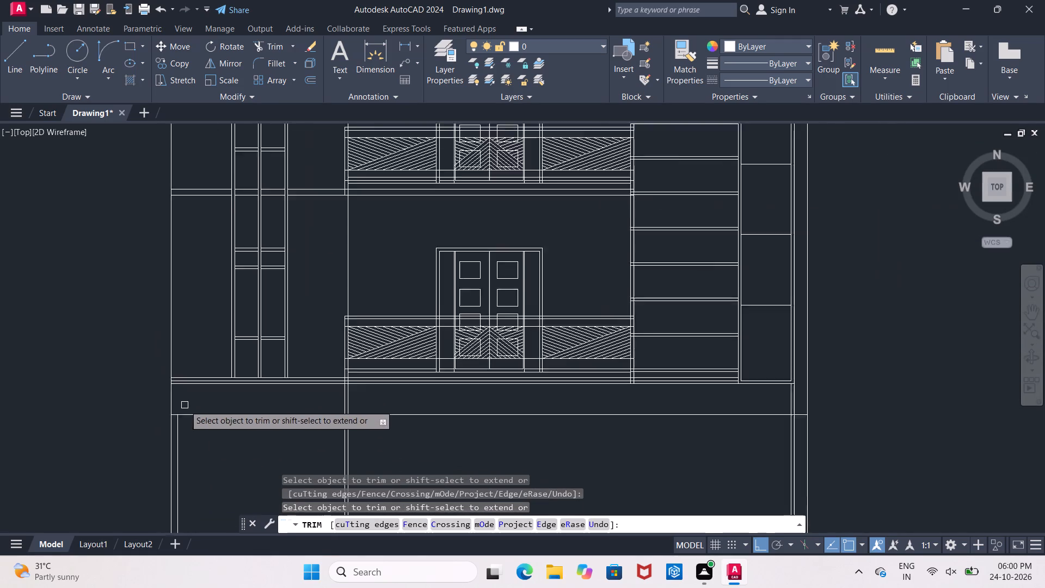
middle_drag(185, 402, 177, 281)
scroll(216, 311, down, 2)
key(Escape)
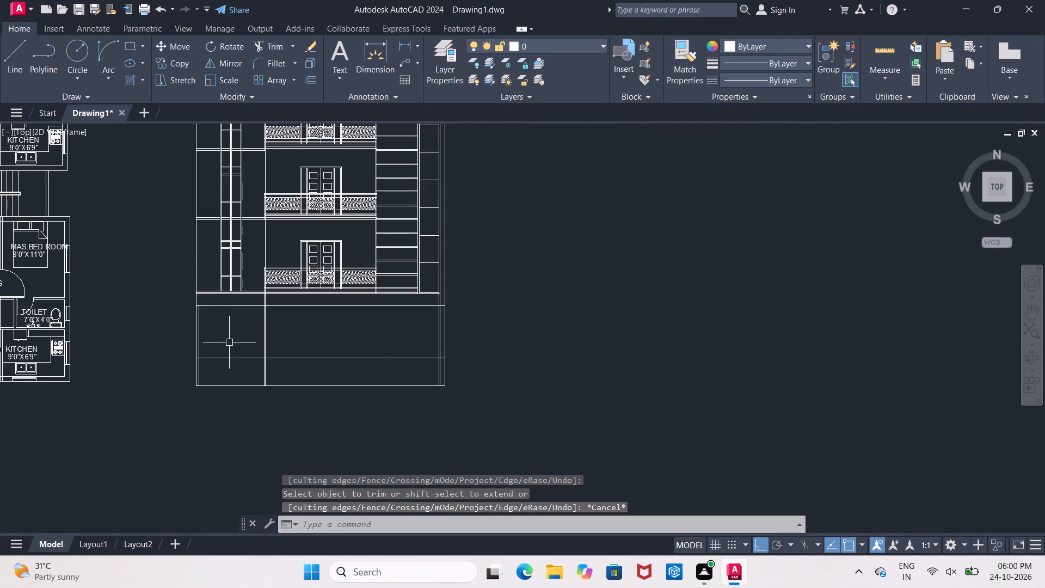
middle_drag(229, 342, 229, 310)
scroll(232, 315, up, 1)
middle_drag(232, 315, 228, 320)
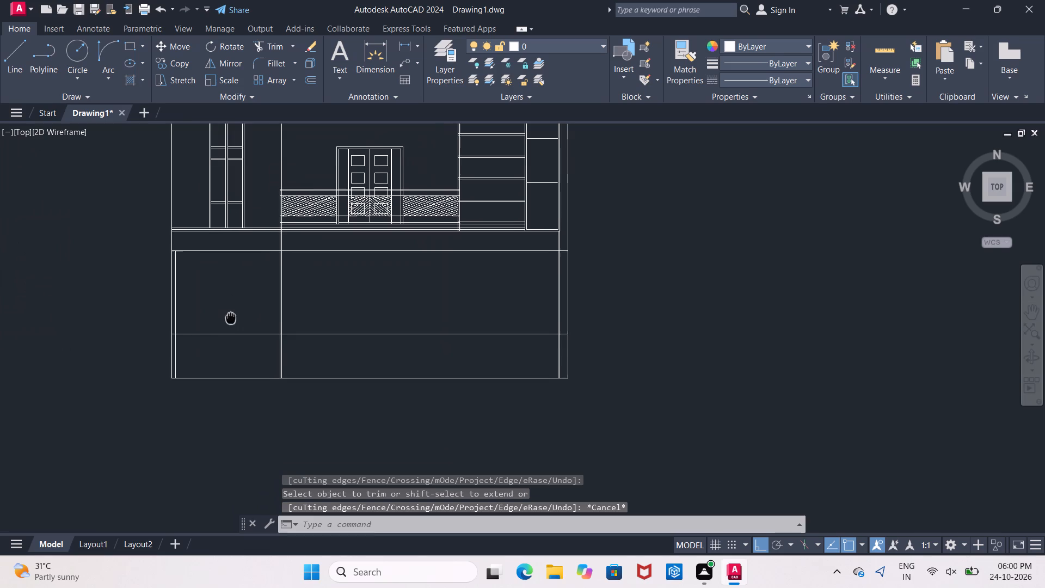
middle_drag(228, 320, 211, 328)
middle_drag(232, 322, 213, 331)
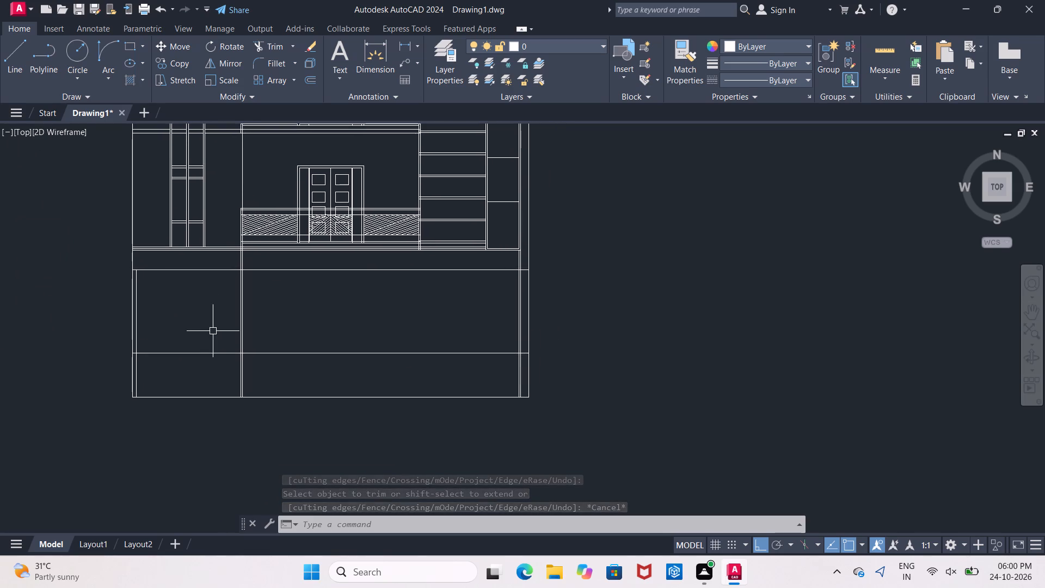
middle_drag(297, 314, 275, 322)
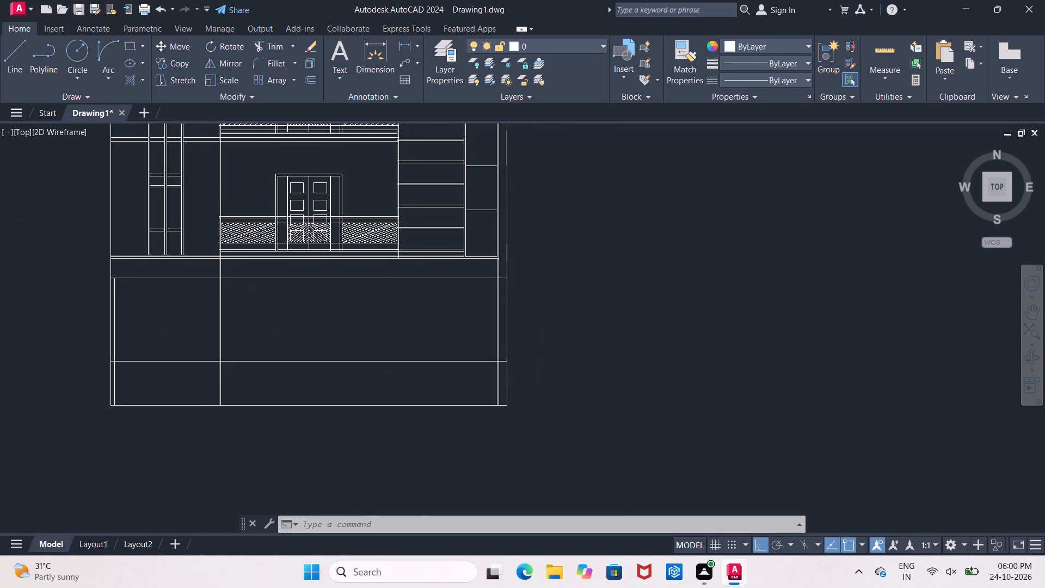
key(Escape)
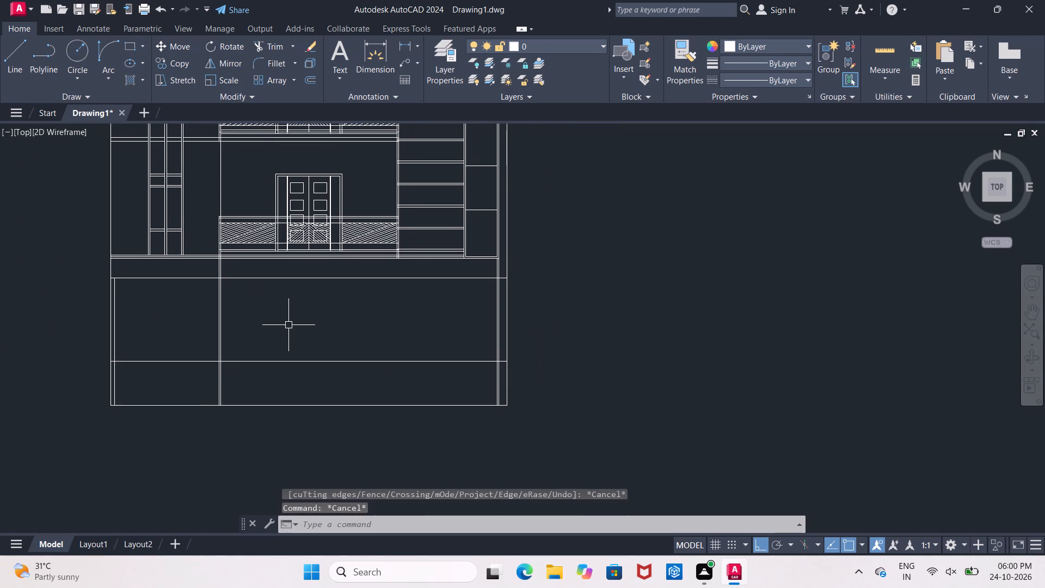
Extend the two vertical lines at the balcony's right end down through the ground floor to the base line.
key(e)
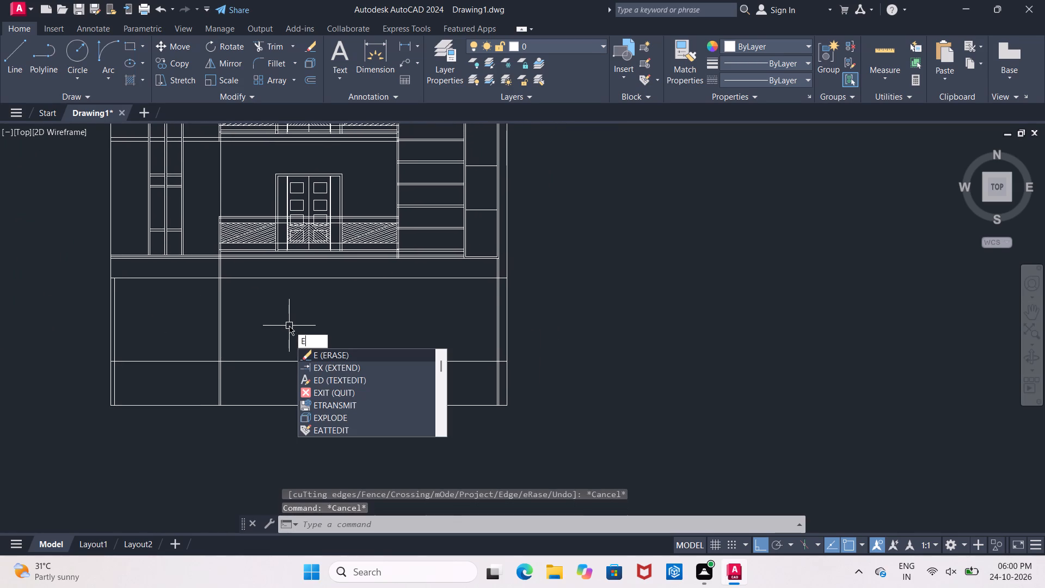
text(X)
key(space)
key(space)
scroll(374, 279, up, 3)
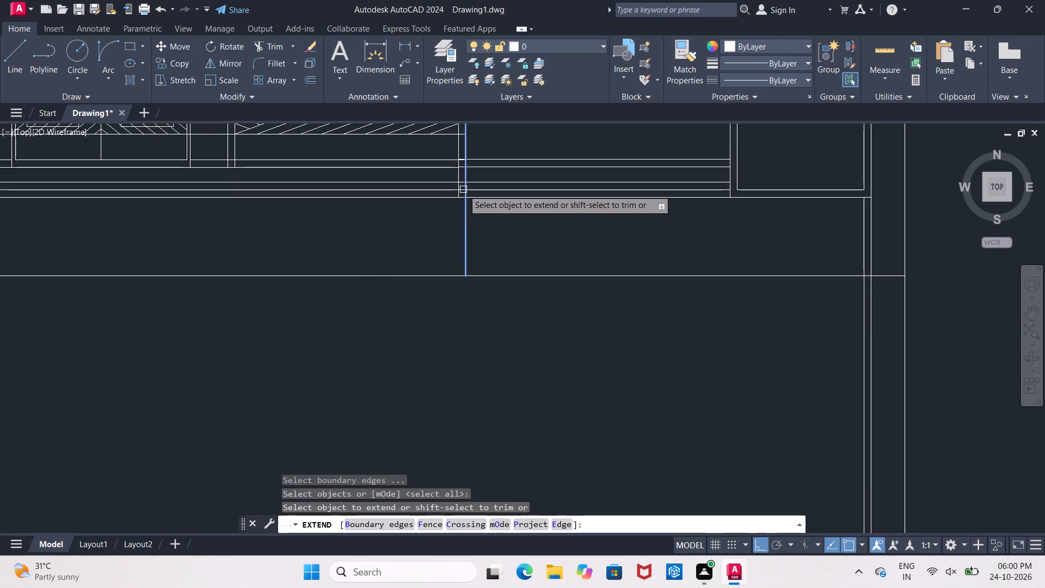
click(465, 197)
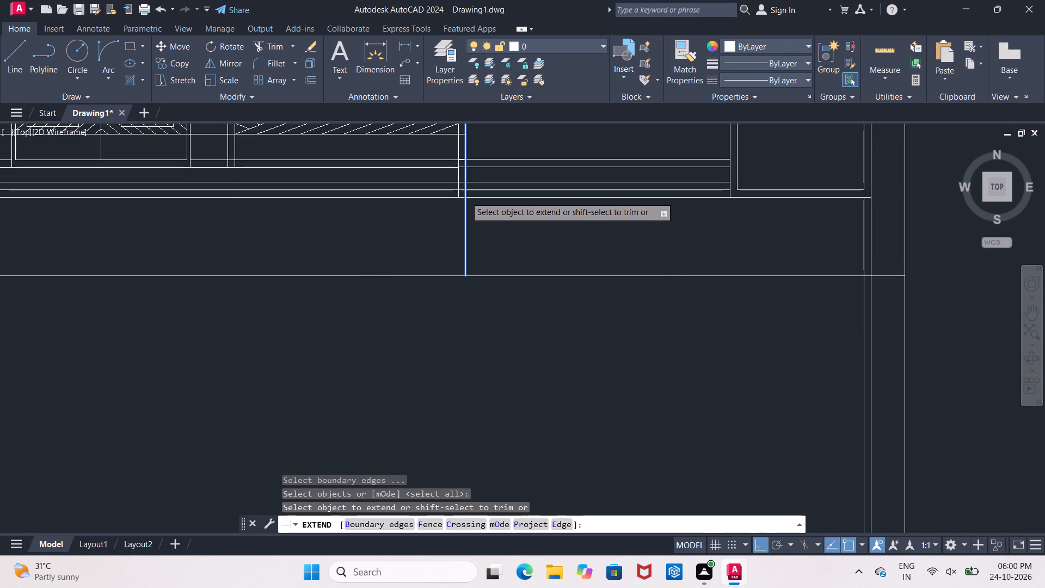
drag(465, 235, 466, 241)
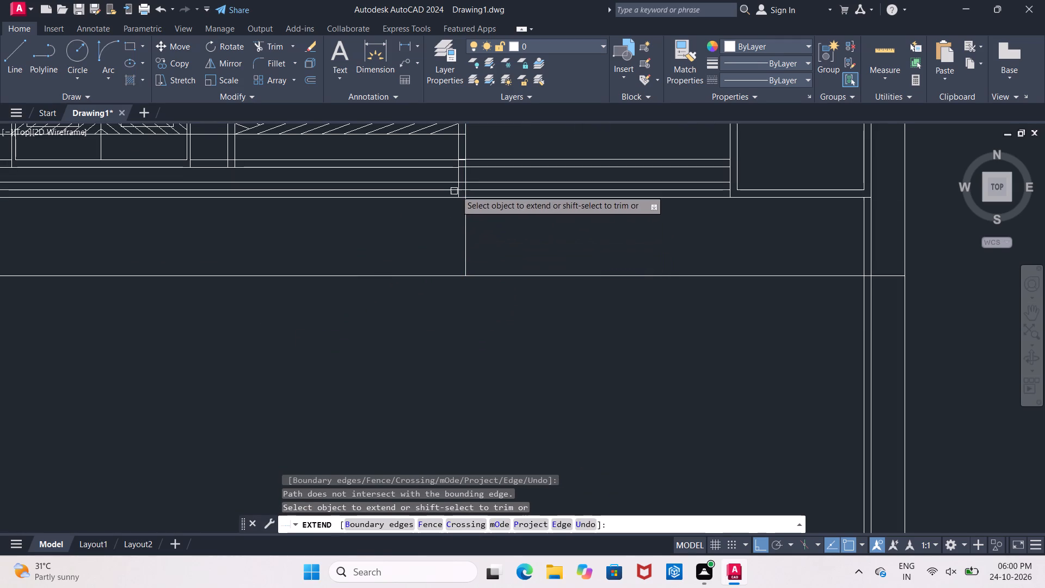
drag(456, 189, 457, 195)
drag(457, 232, 456, 241)
drag(455, 258, 457, 265)
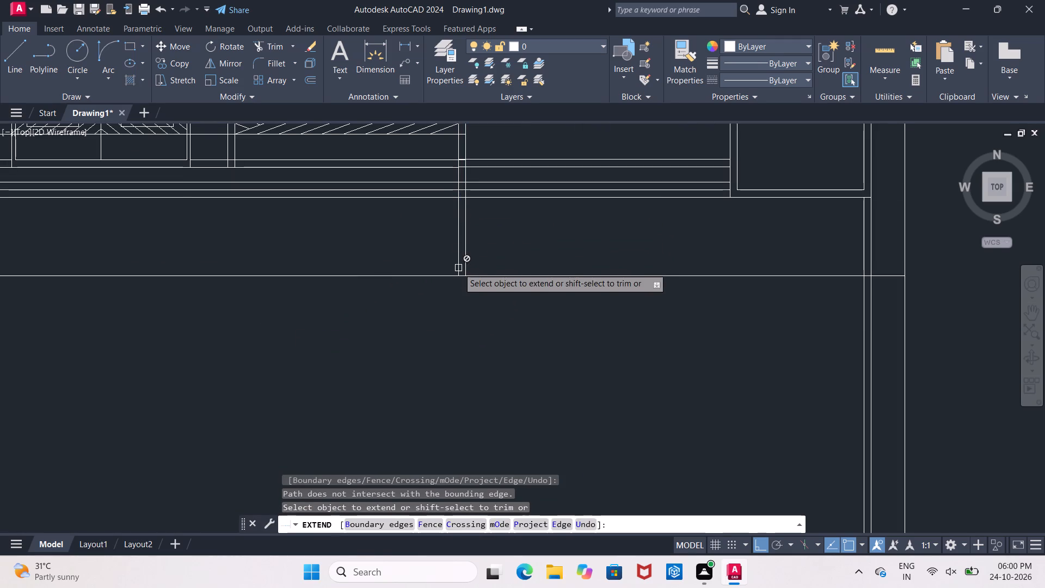
scroll(460, 287, down, 3)
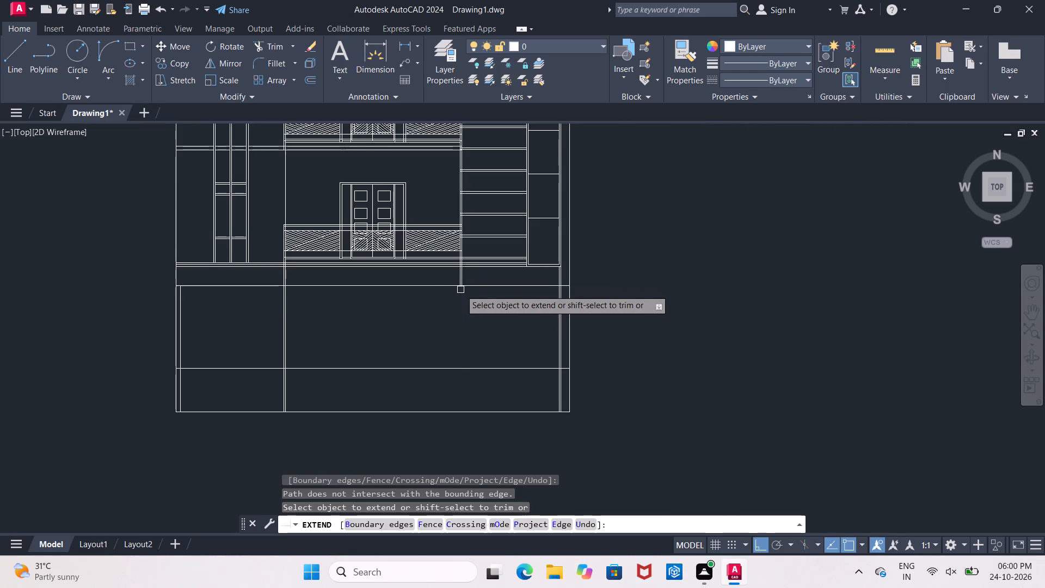
click(463, 277)
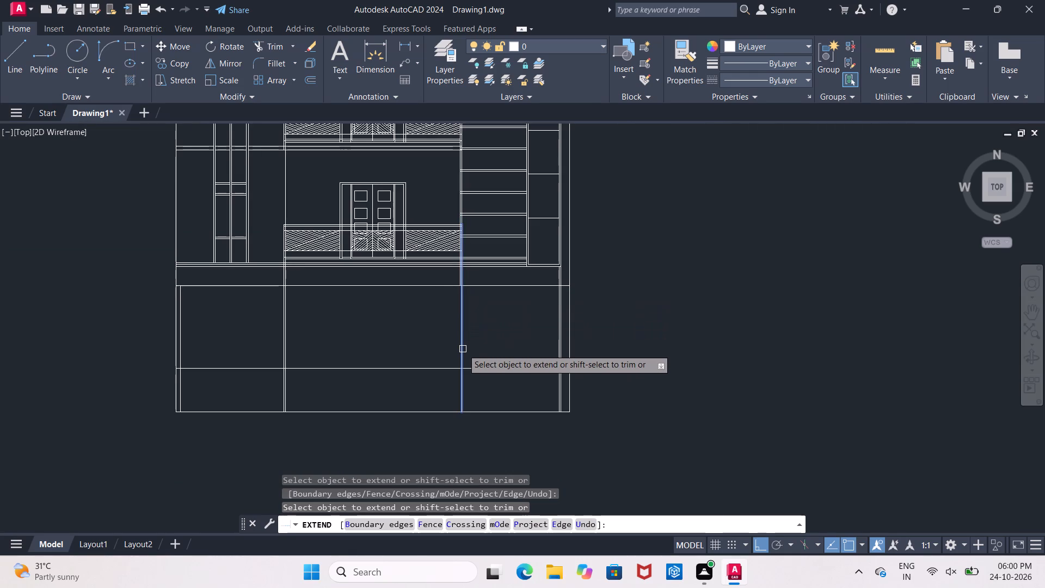
click(463, 349)
drag(457, 277, 457, 283)
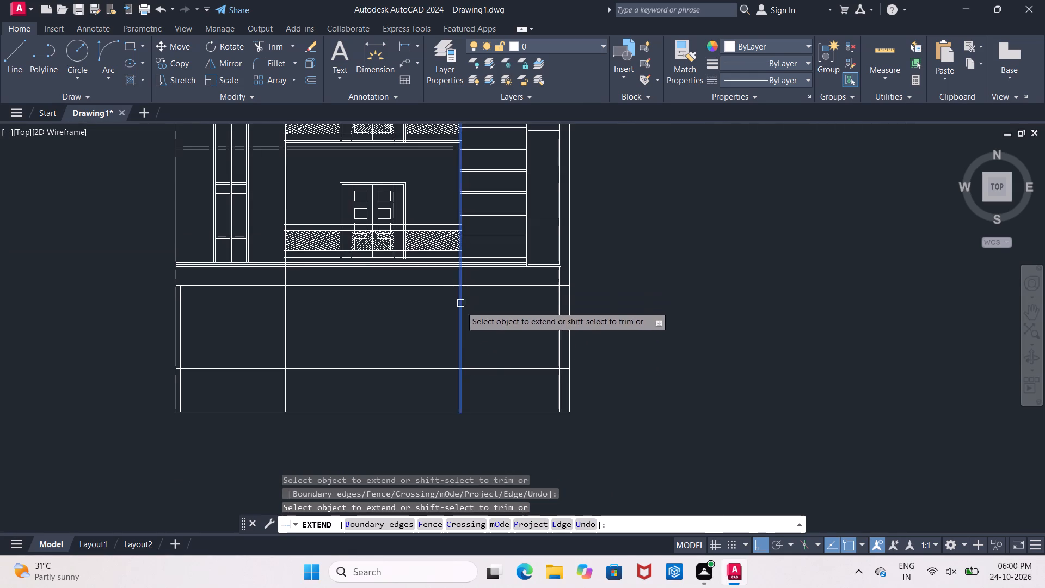
click(457, 354)
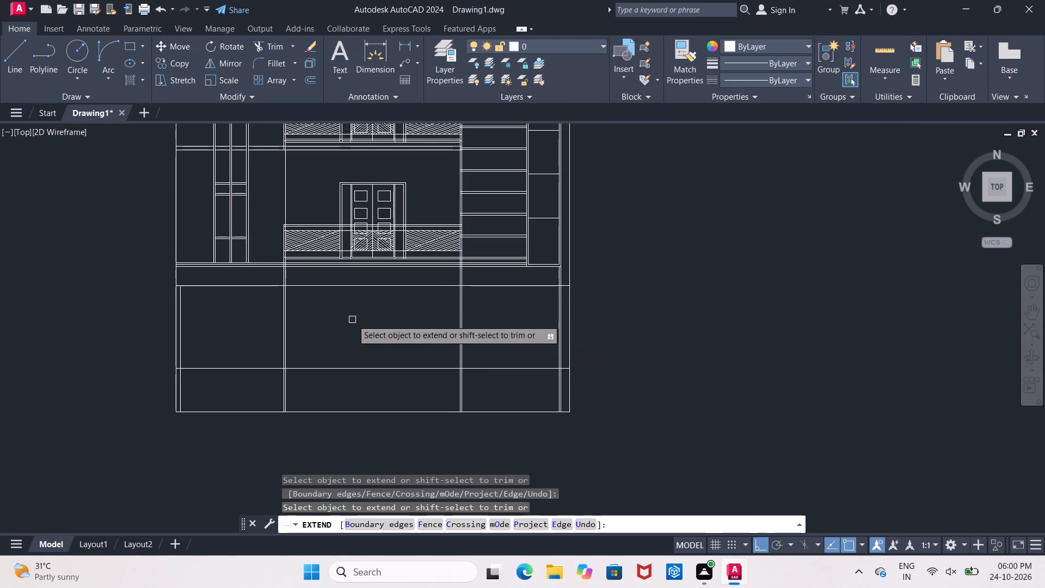
middle_drag(352, 320, 354, 342)
key(Escape)
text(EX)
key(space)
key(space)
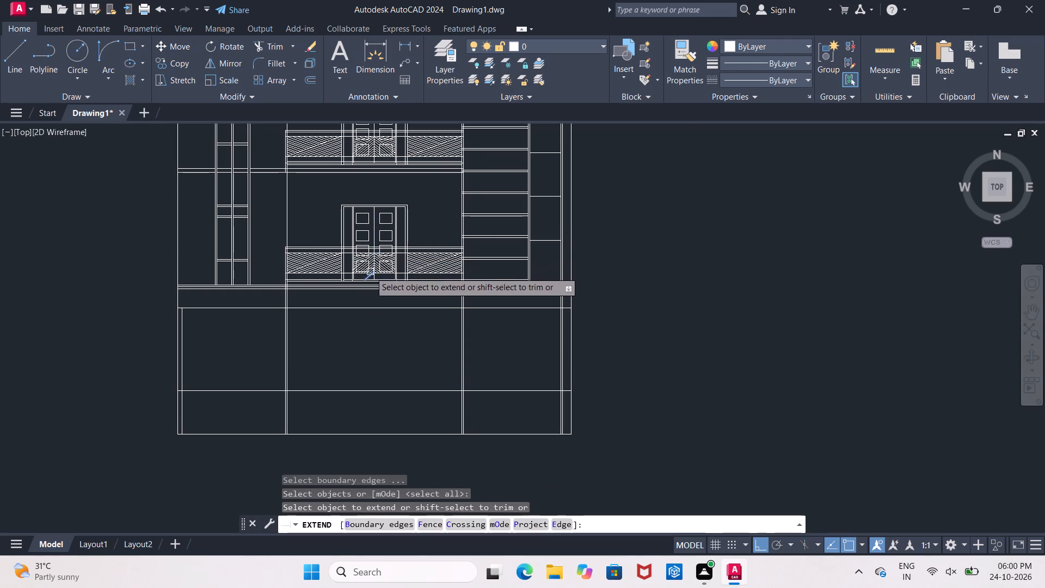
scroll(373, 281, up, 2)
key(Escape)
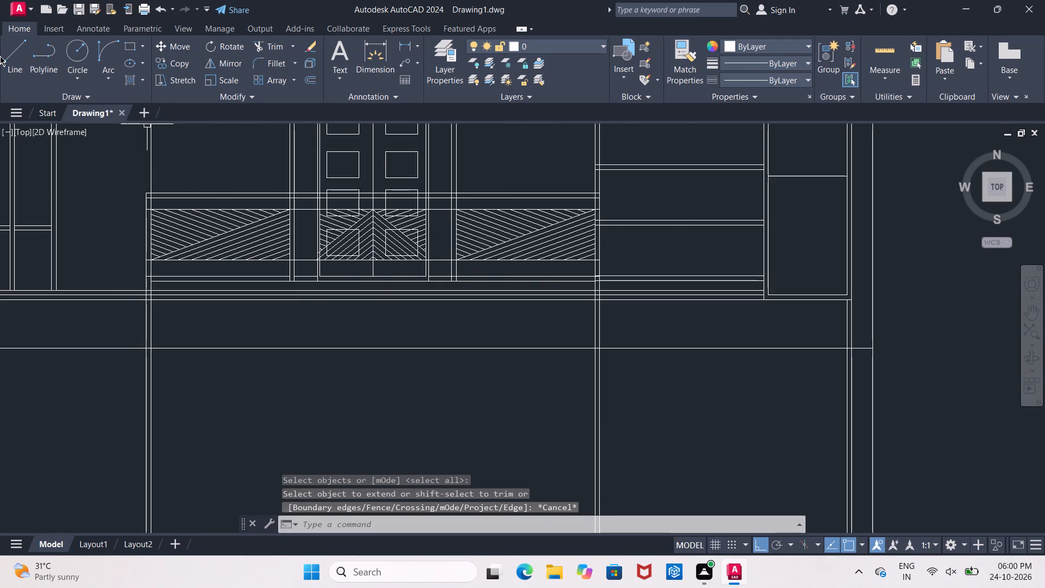
Draw a vertical centre line below the balcony door, from the horizontal line under the slab to the base line.
click(12, 63)
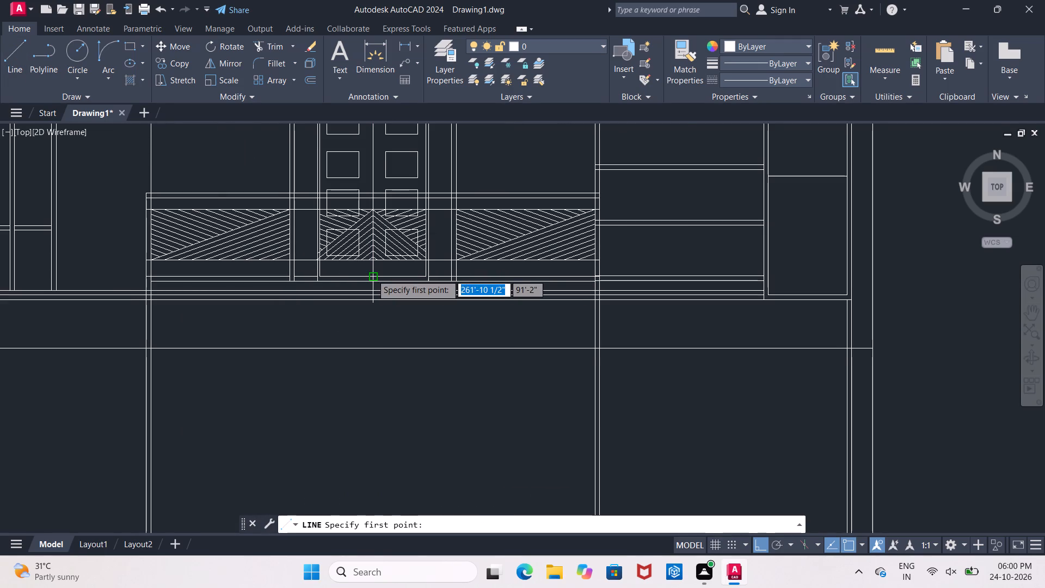
click(374, 346)
middle_drag(391, 411, 405, 321)
scroll(404, 322, down, 2)
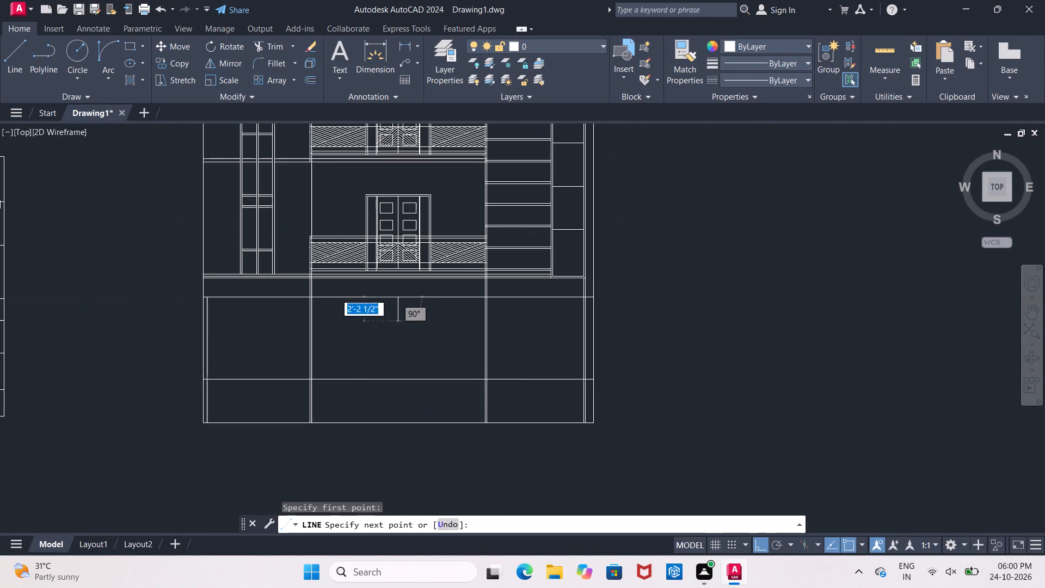
click(399, 422)
key(Escape)
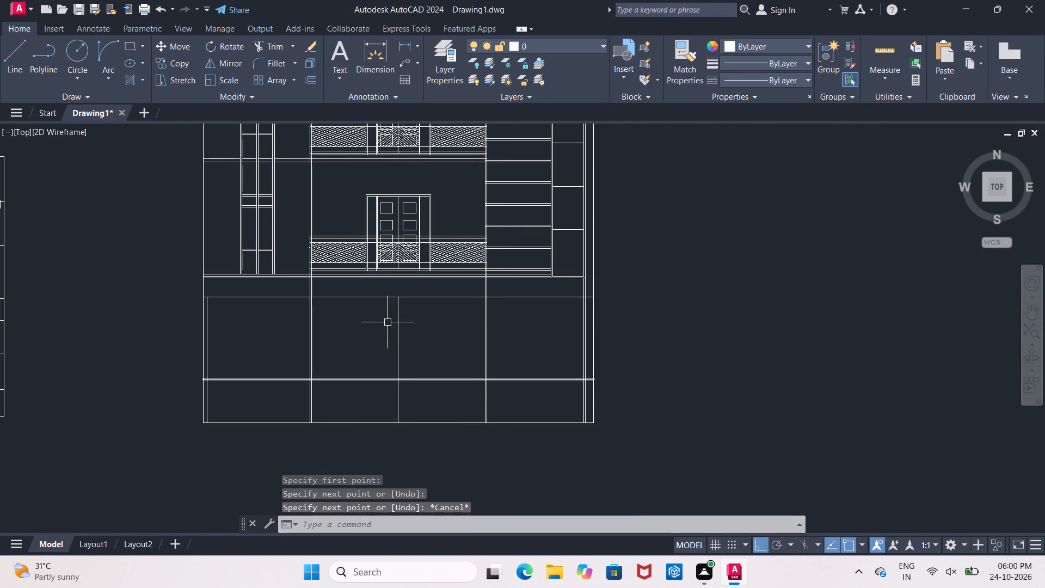
Offset the ground floor's vertical centre line 3" to each side.
scroll(388, 322, up, 2)
key(o)
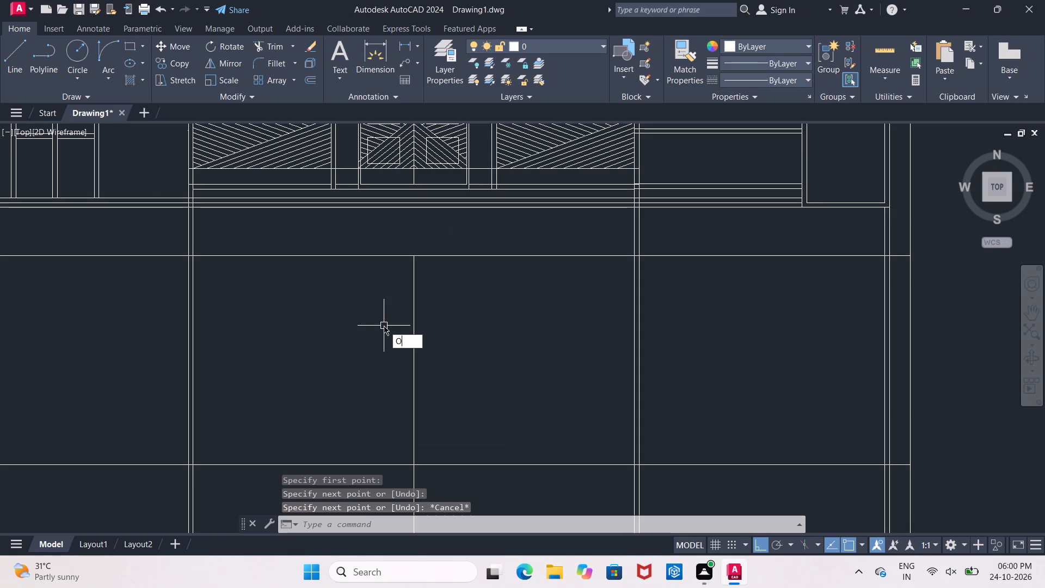
key(Return)
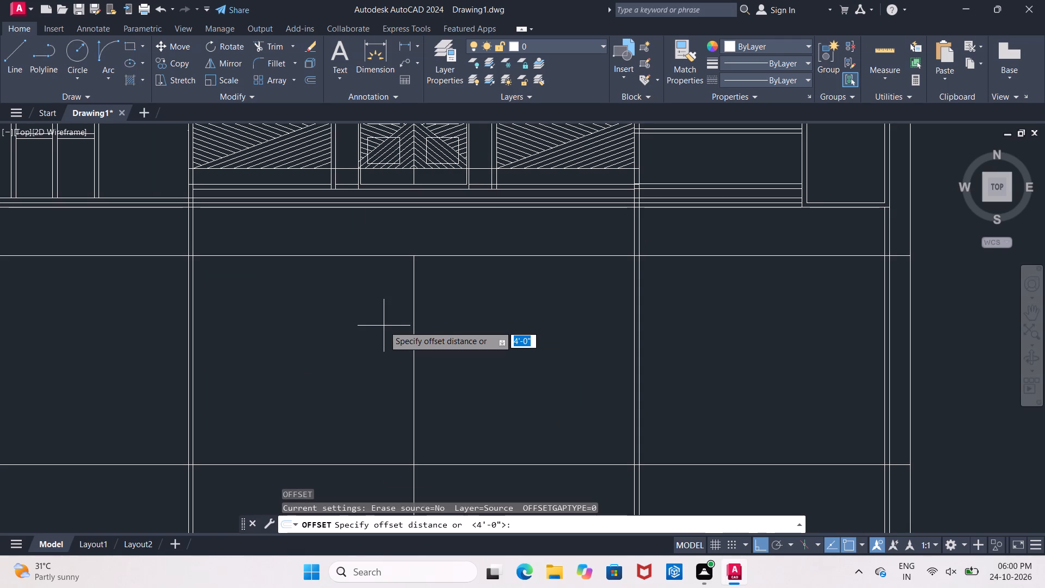
key(3)
key(shift+quotedbl)
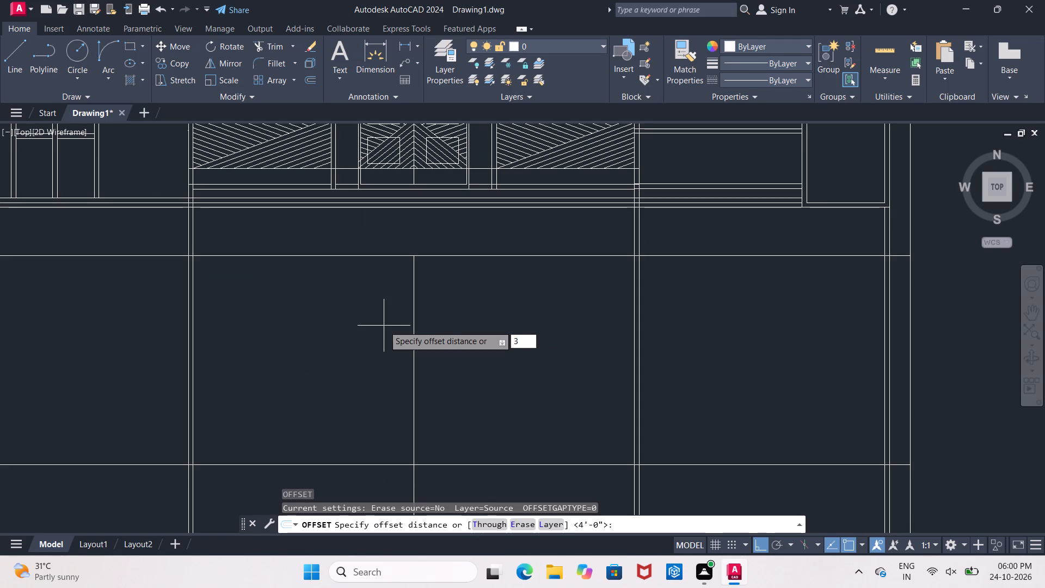
key(Return)
click(420, 313)
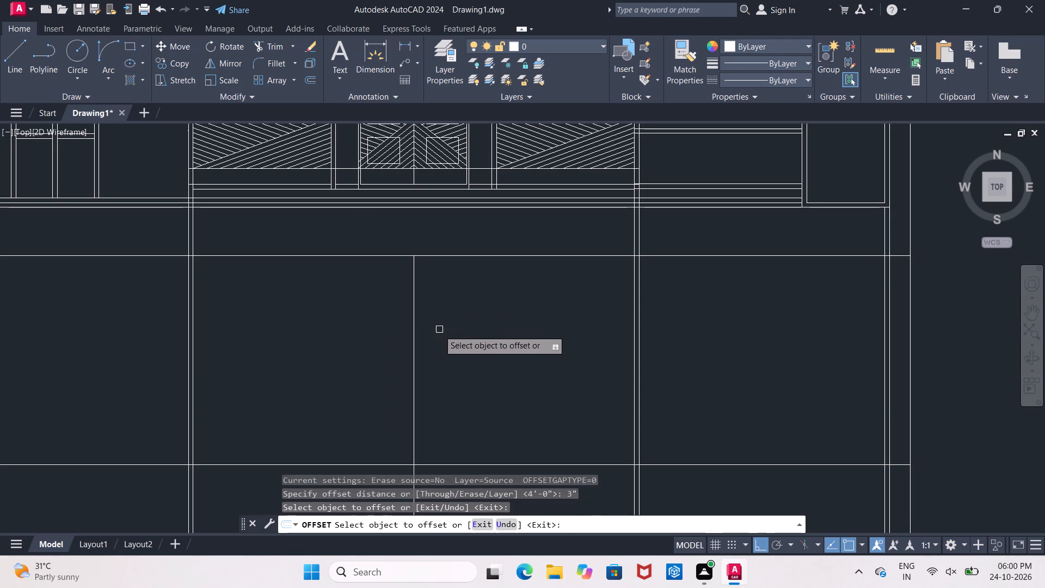
drag(415, 342, 433, 351)
click(515, 365)
click(413, 370)
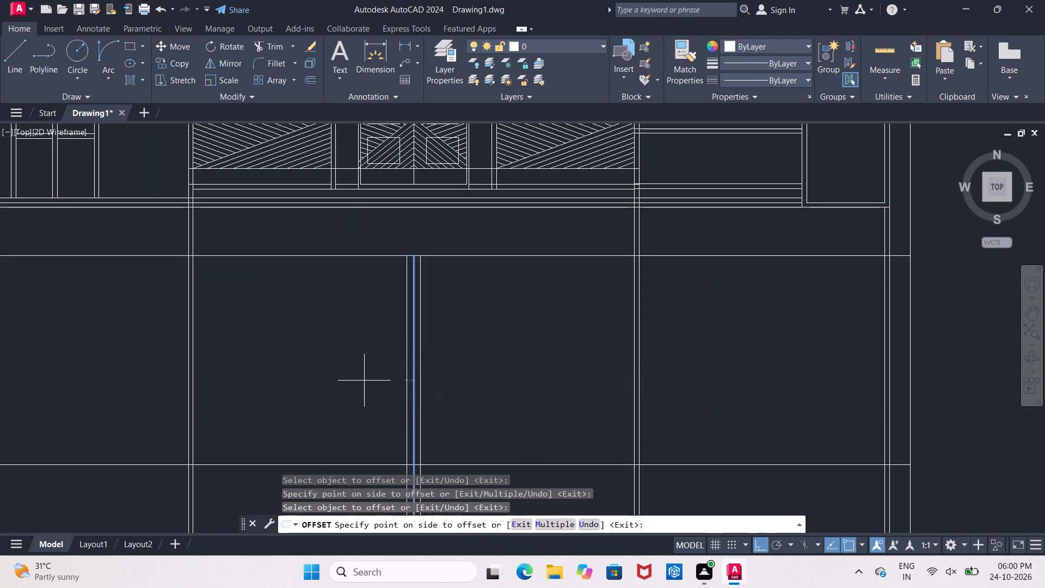
click(364, 381)
key(Escape)
Delete the original centre line between the two offset lines.
click(415, 378)
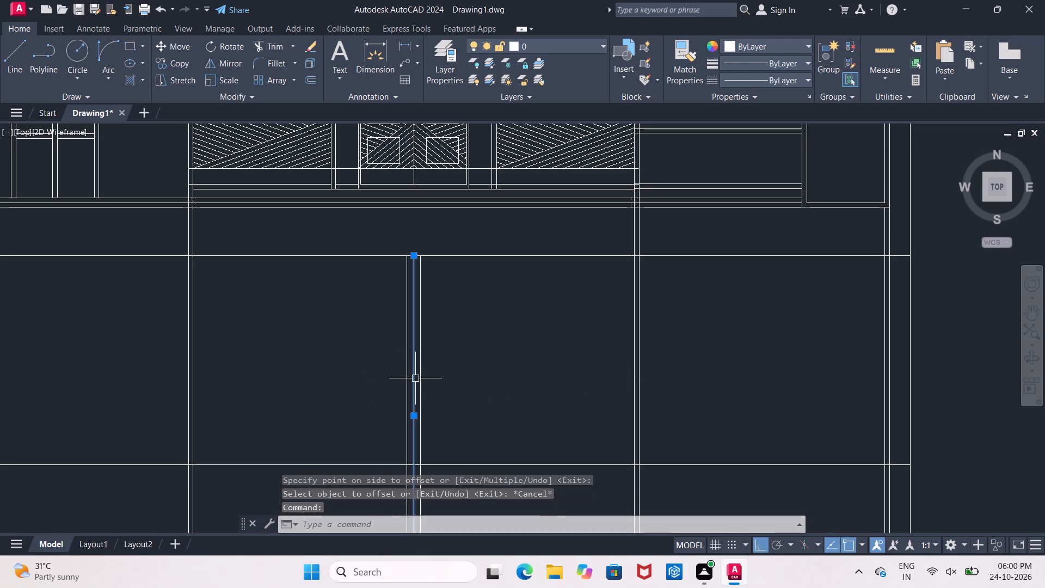
key(Delete)
Measure the ground-floor height from the horizontal line under the slab to the base line.
scroll(420, 379, down, 2)
middle_drag(422, 382, 425, 336)
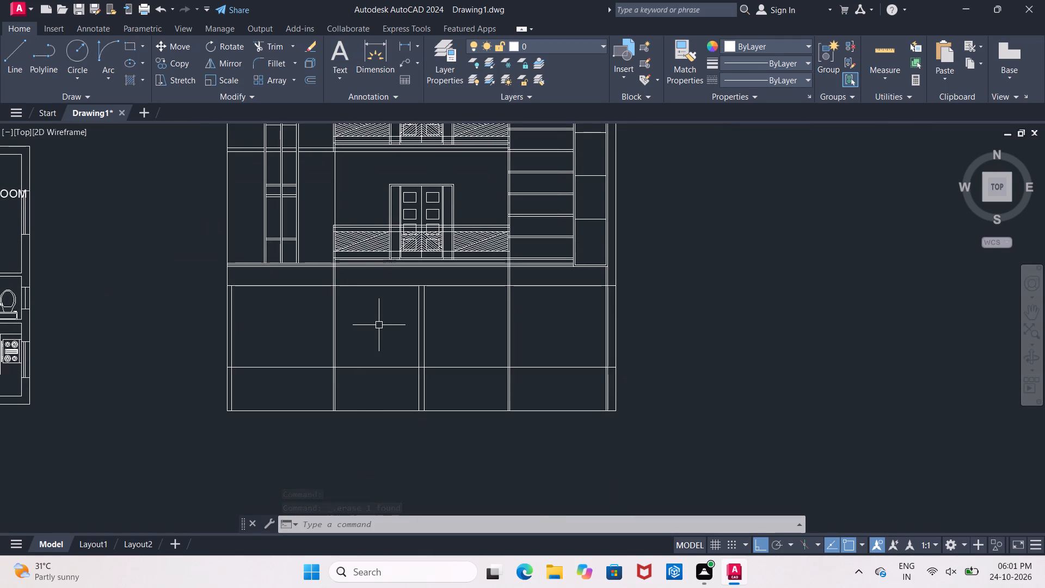
scroll(379, 325, up, 1)
click(401, 41)
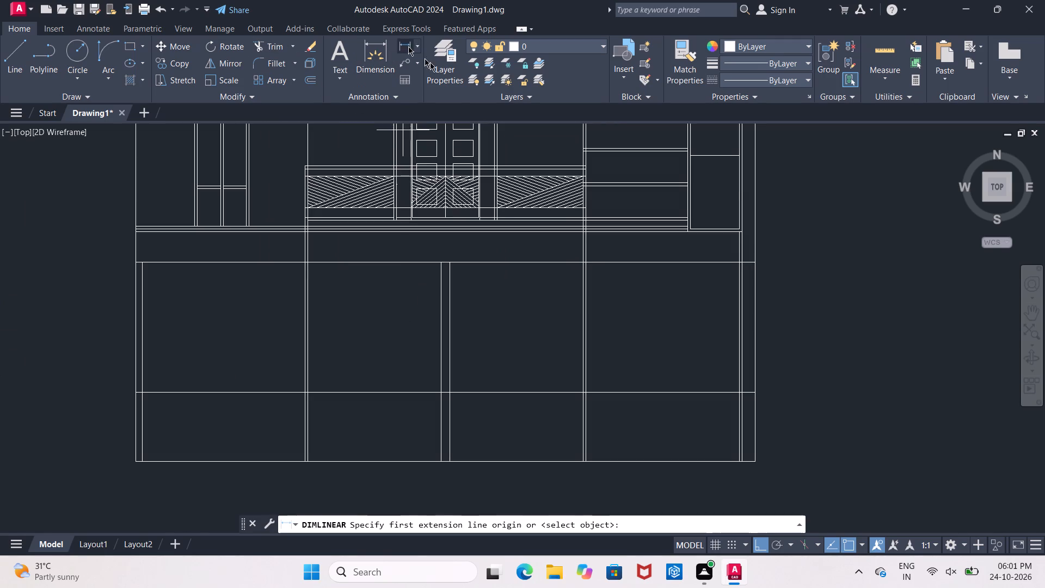
drag(581, 261, 581, 266)
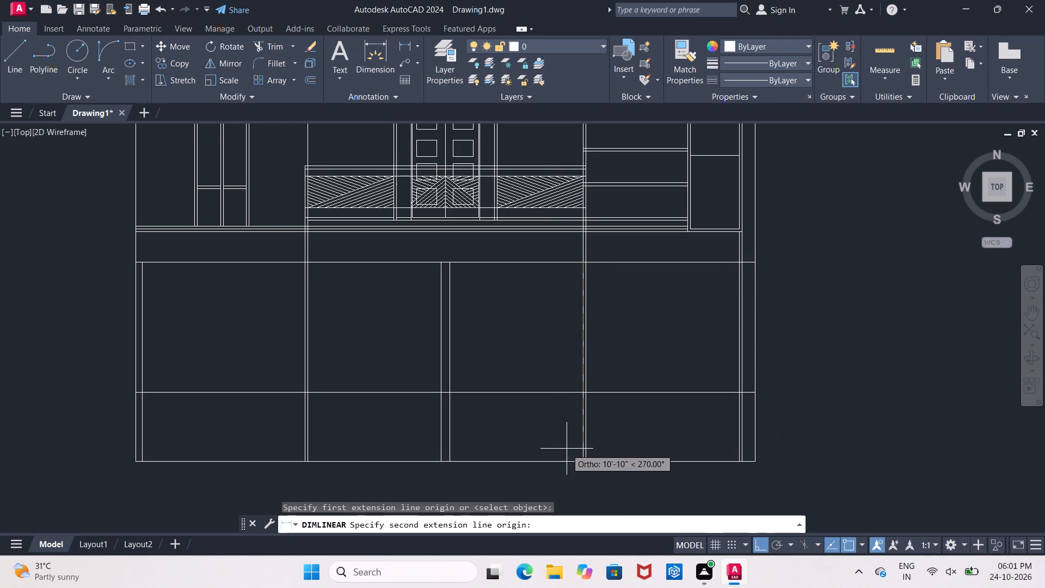
click(582, 460)
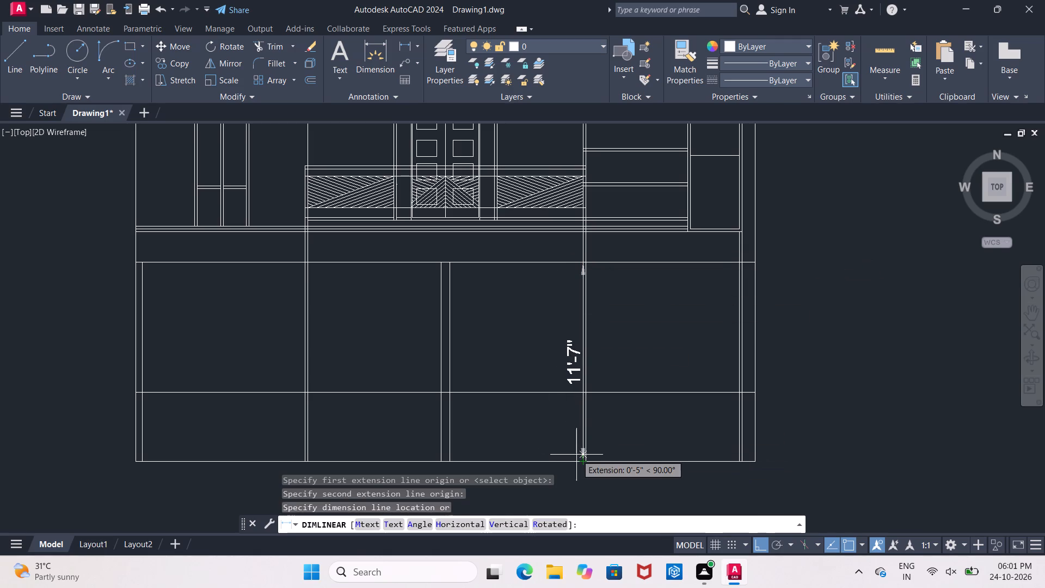
key(Escape)
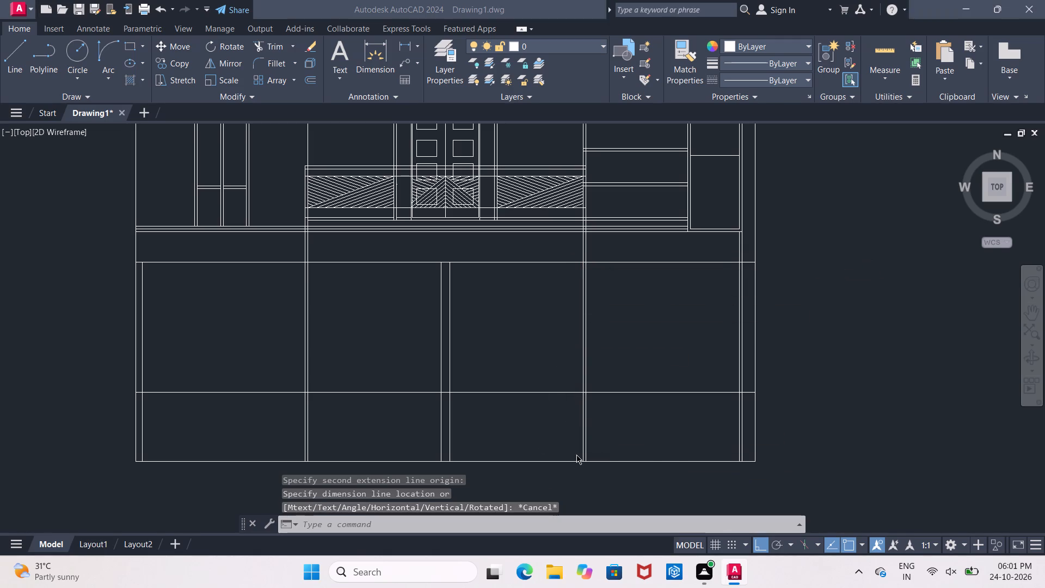
Switch to Calculator and divide 11.7 by 2.
text(11.7/2)
key(Return)
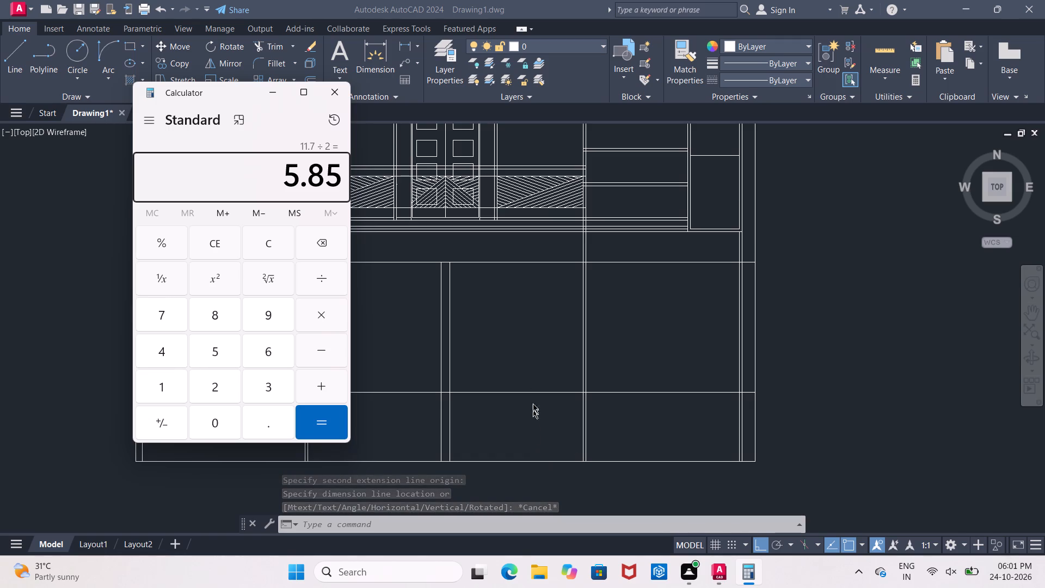
click(342, 95)
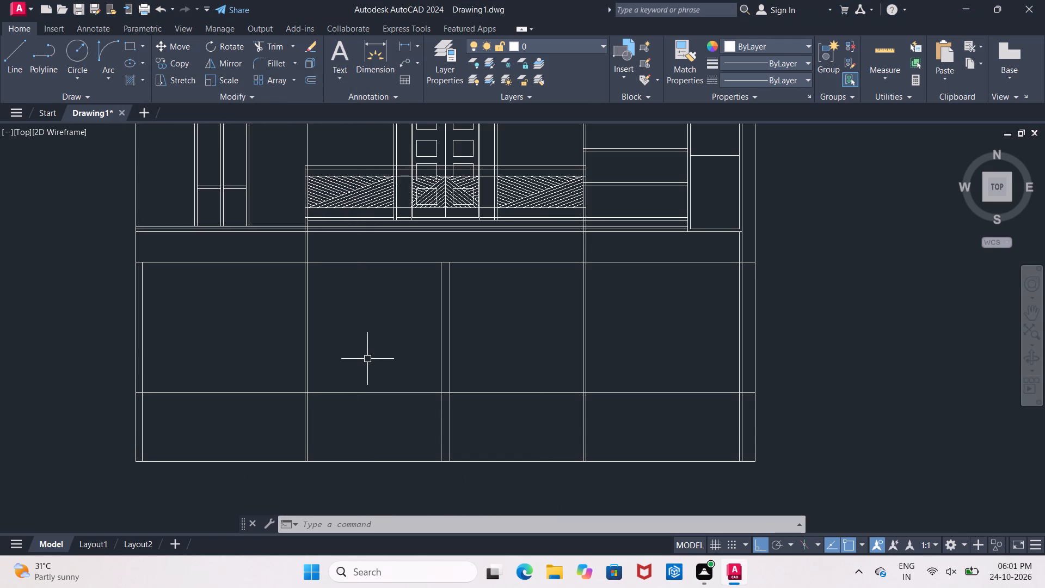
Offset the horizontal line under the slab 5'8.5" downward.
key(o)
key(Return)
text(5'8.5")
key(Return)
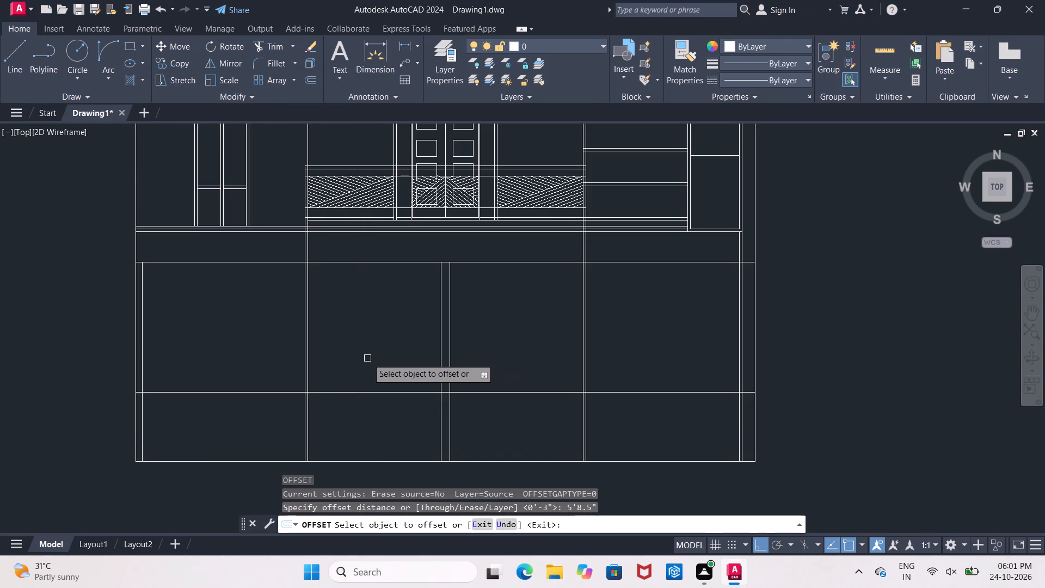
click(391, 262)
click(397, 304)
key(Escape)
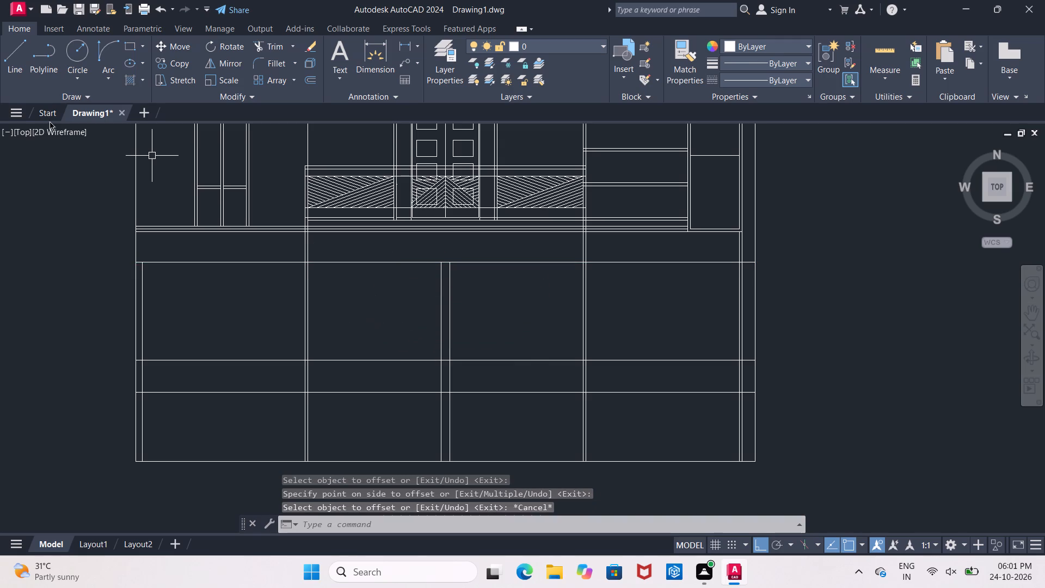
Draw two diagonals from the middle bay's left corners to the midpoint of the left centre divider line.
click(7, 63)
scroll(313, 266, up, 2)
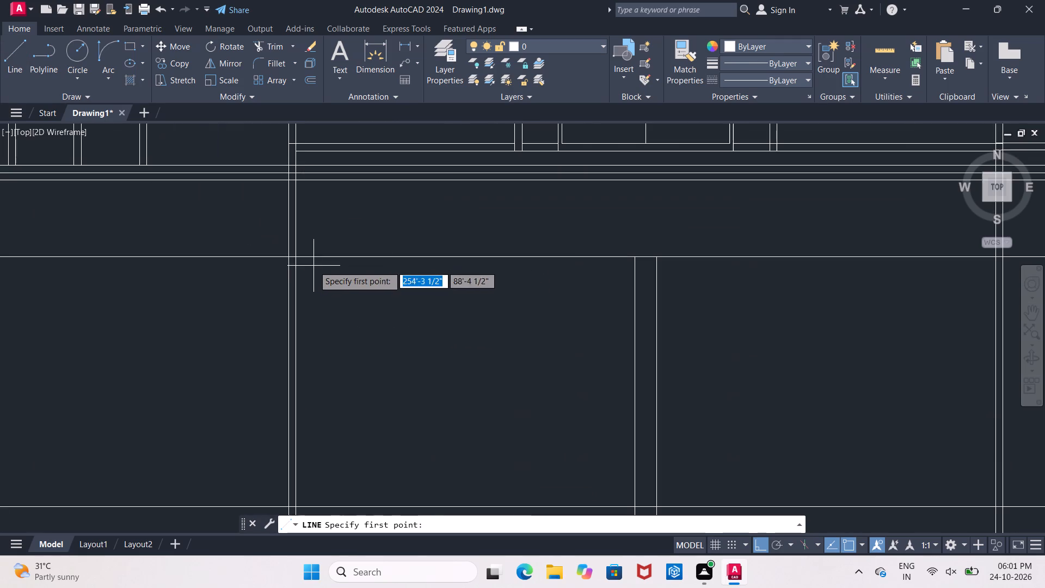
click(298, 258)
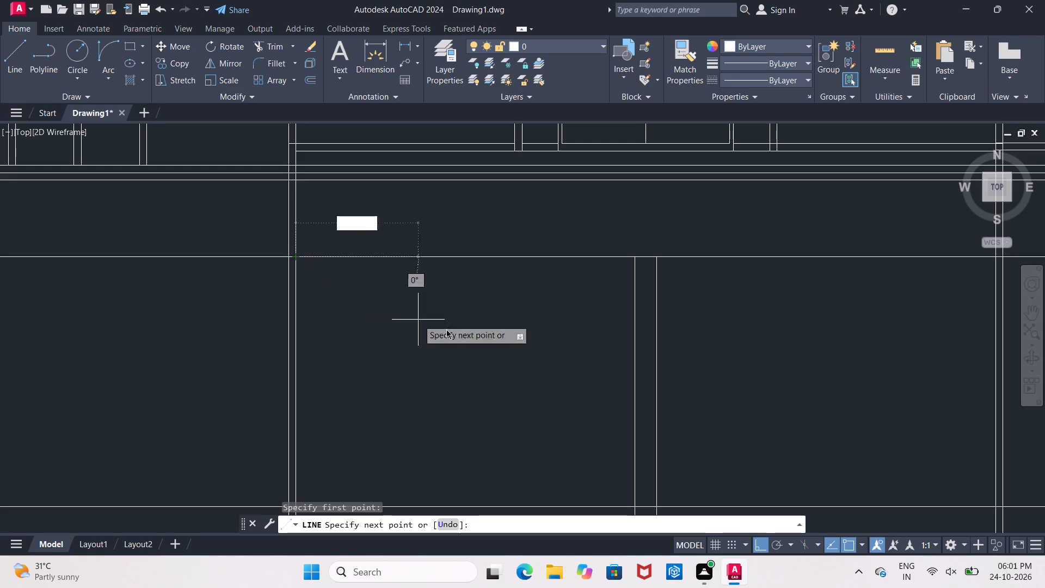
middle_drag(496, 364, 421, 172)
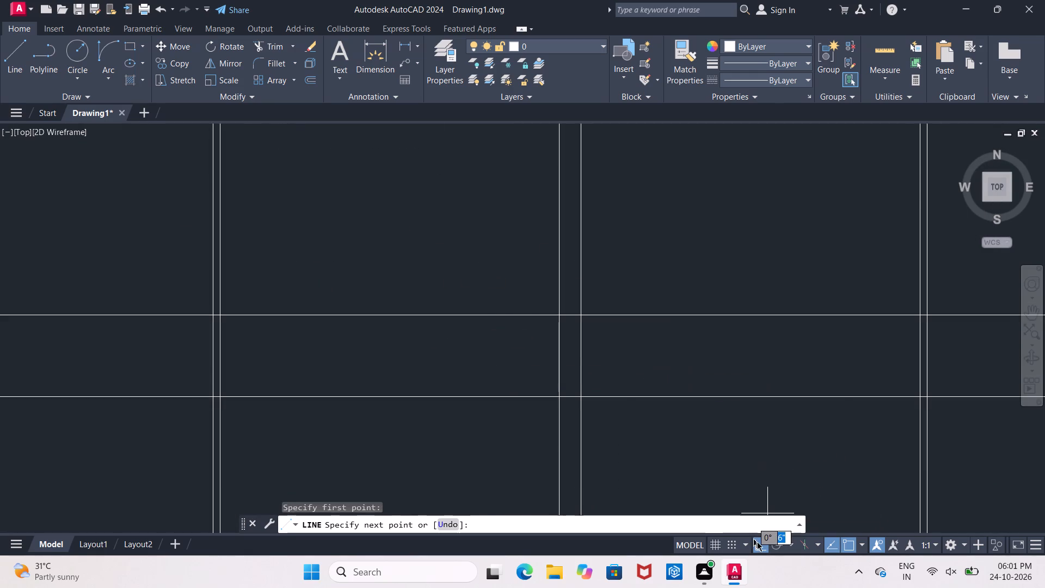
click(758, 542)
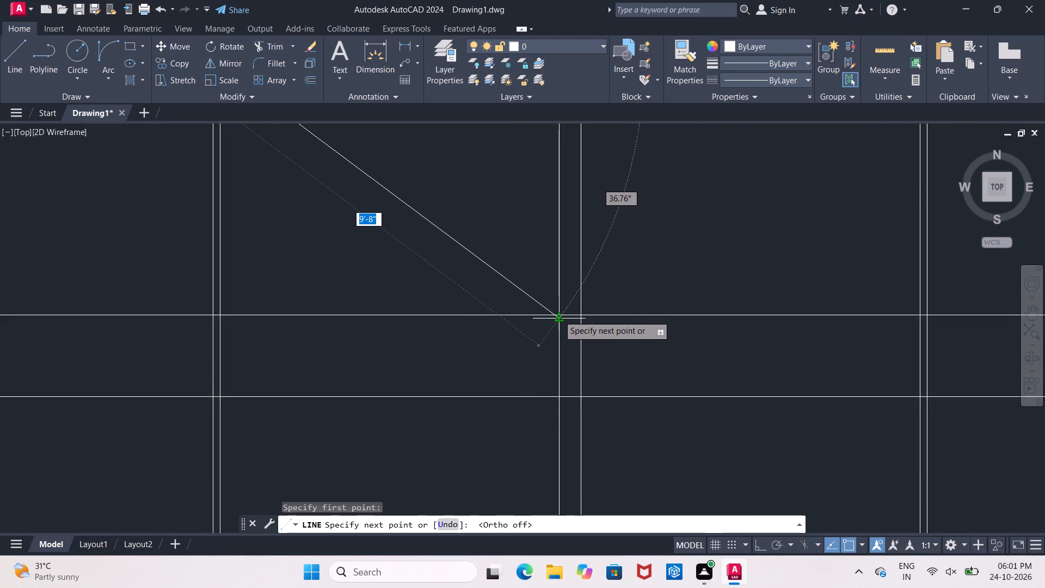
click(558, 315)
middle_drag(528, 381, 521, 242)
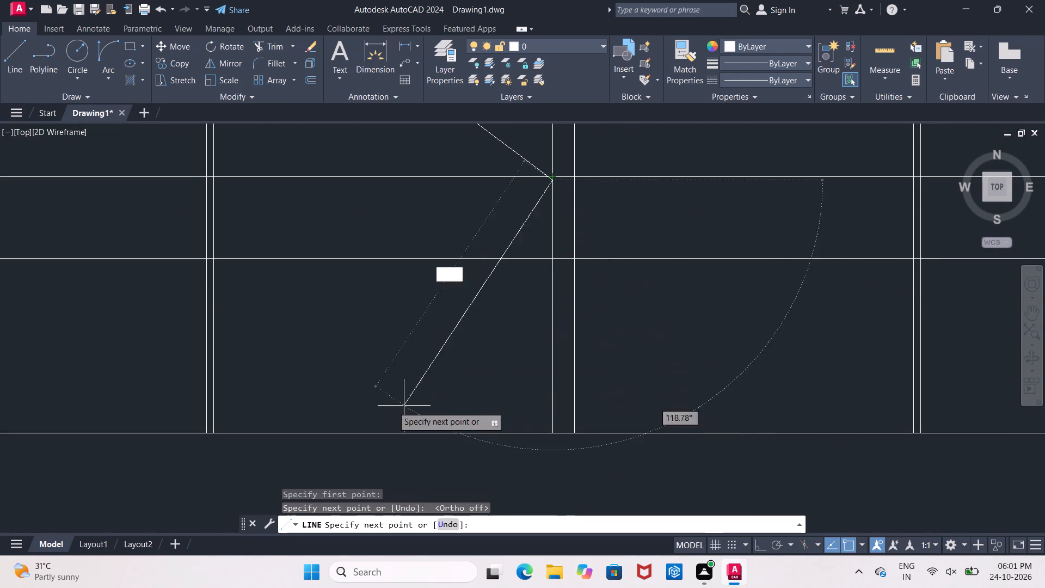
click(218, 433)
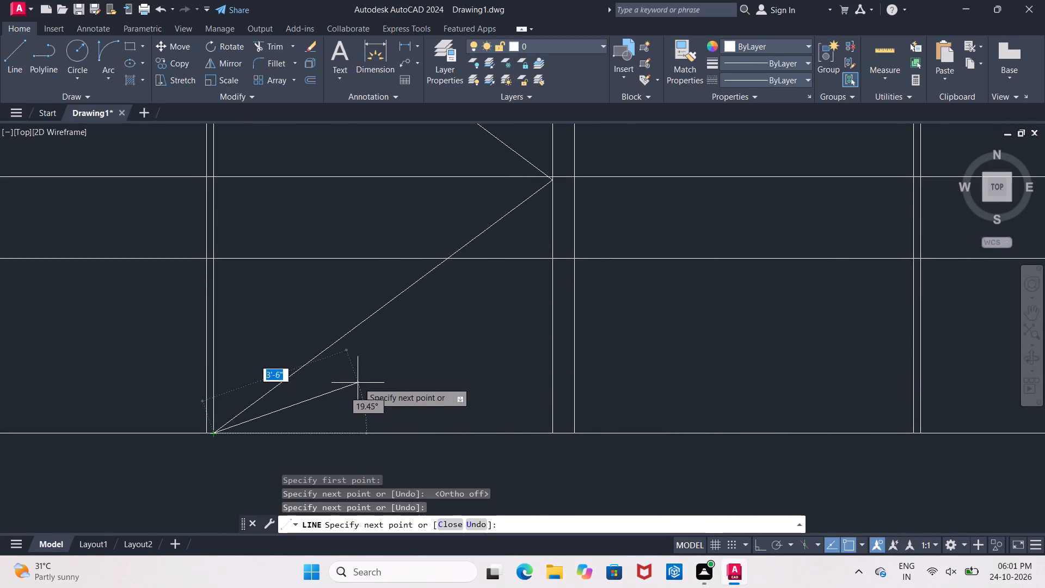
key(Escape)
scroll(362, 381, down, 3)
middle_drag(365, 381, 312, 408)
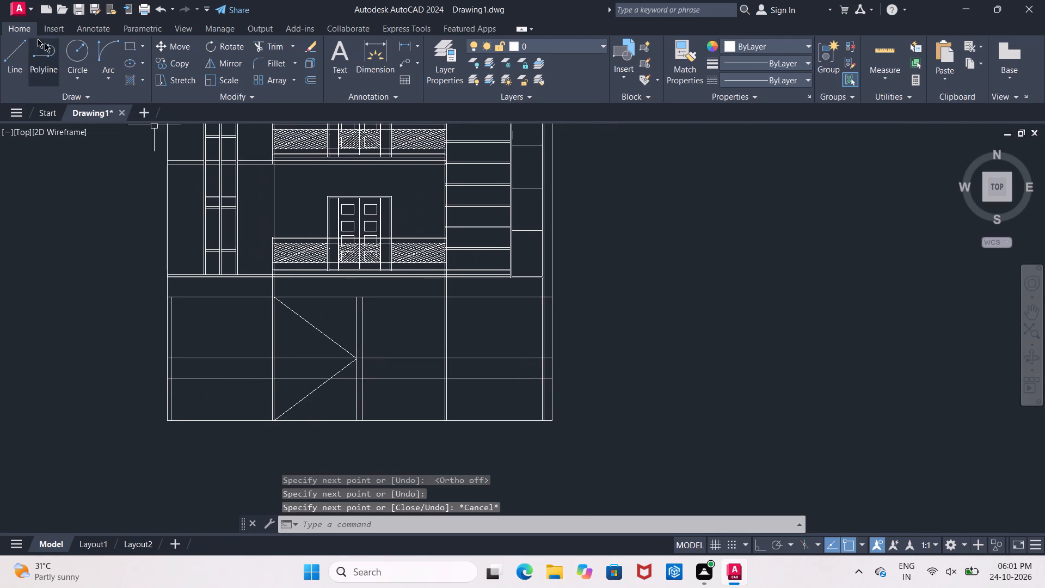
Draw two diagonals from the middle bay's right corners to where the right divider line crosses the new mid-height line.
click(17, 61)
scroll(422, 317, up, 1)
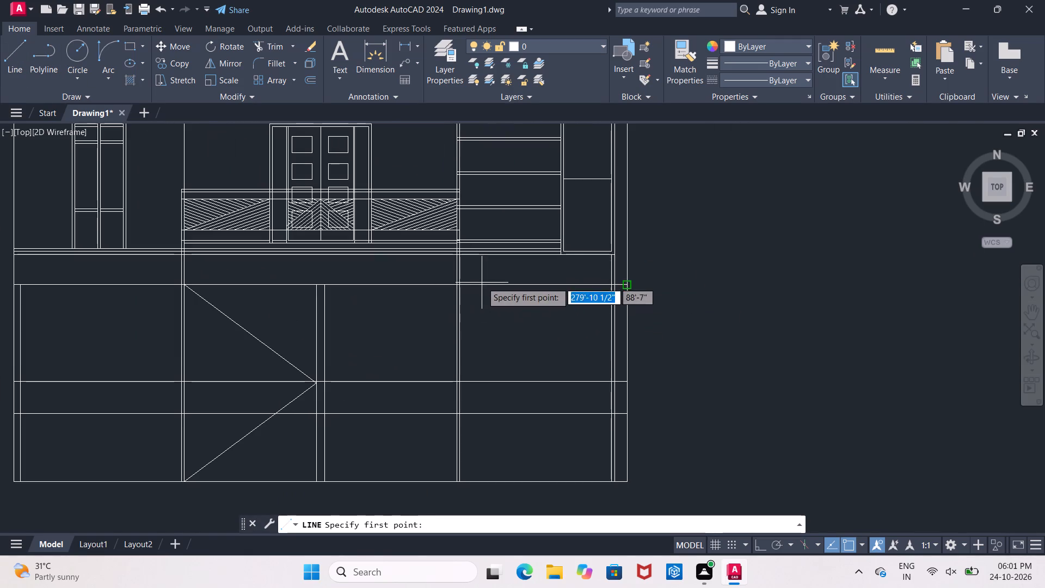
scroll(456, 286, up, 3)
click(453, 283)
middle_drag(343, 351, 540, 259)
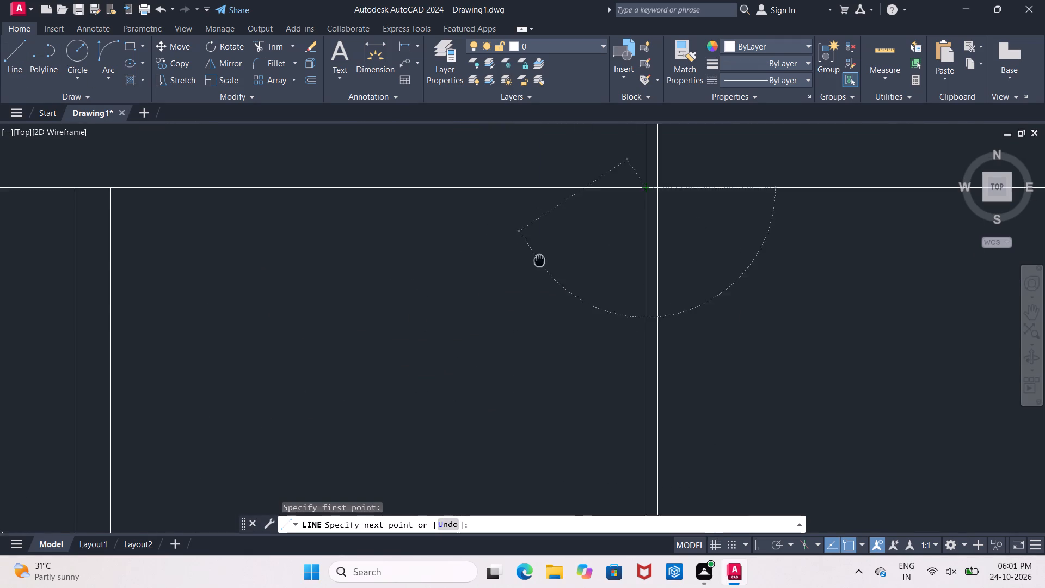
scroll(476, 295, down, 2)
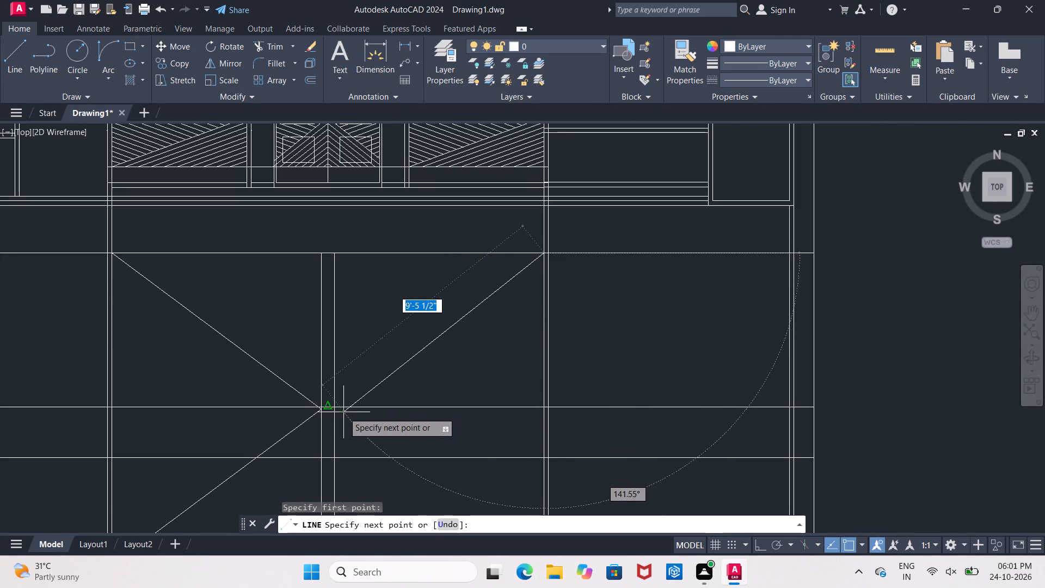
scroll(339, 412, up, 4)
click(306, 395)
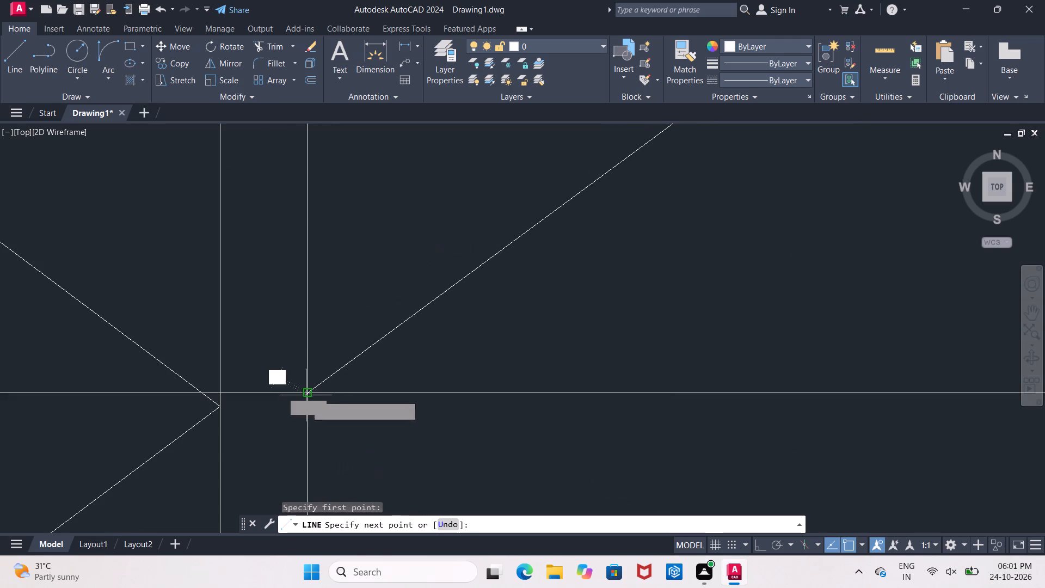
middle_drag(406, 482, 372, 307)
scroll(374, 306, down, 2)
middle_drag(601, 413, 470, 273)
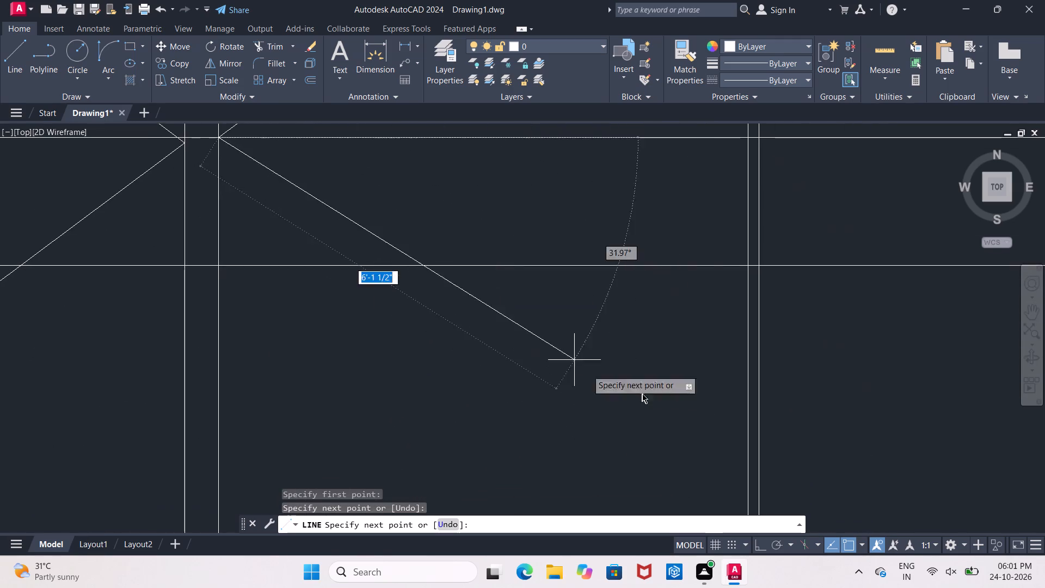
middle_drag(644, 393, 587, 208)
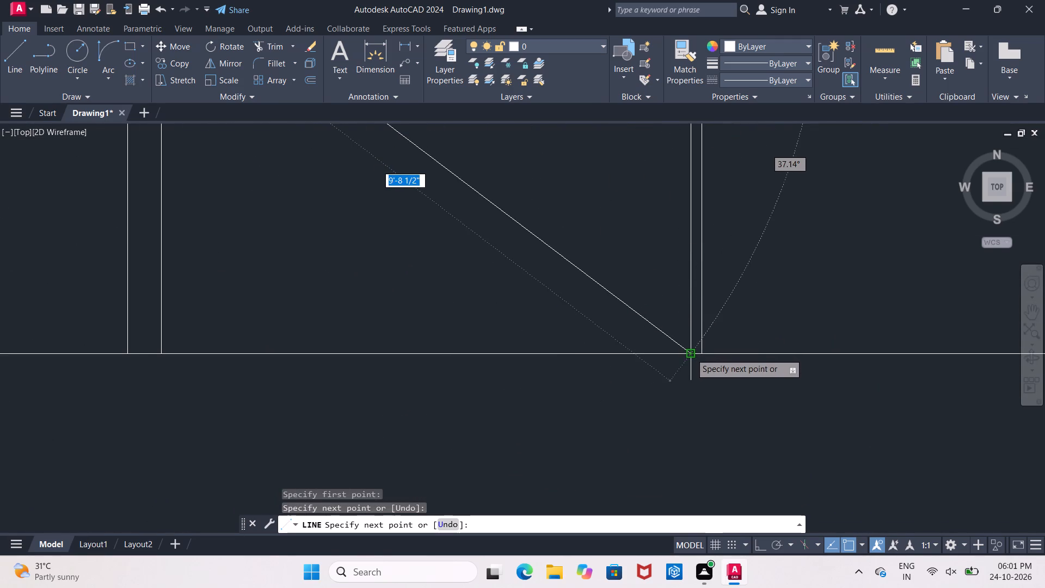
click(691, 353)
key(Escape)
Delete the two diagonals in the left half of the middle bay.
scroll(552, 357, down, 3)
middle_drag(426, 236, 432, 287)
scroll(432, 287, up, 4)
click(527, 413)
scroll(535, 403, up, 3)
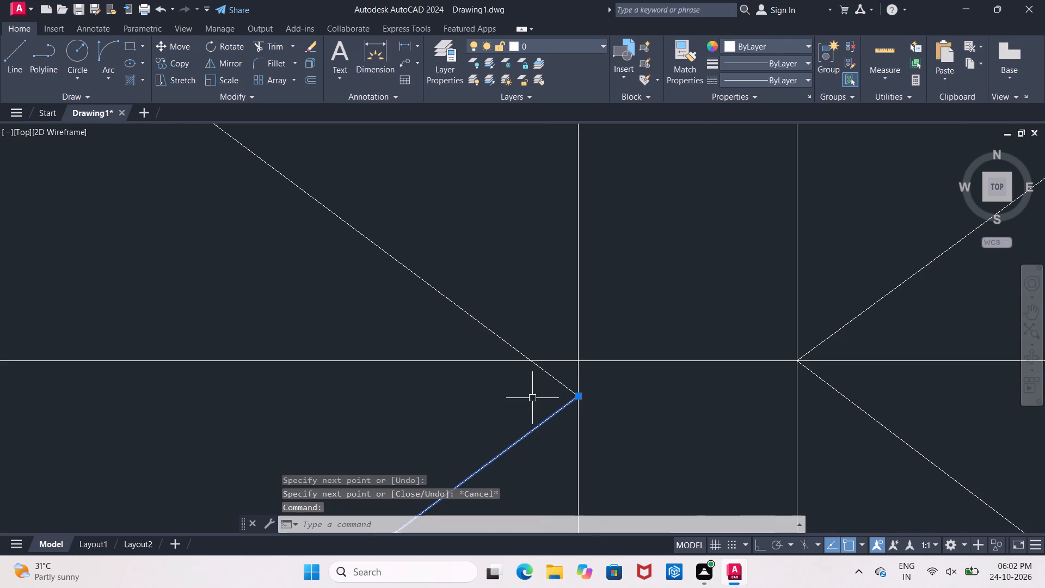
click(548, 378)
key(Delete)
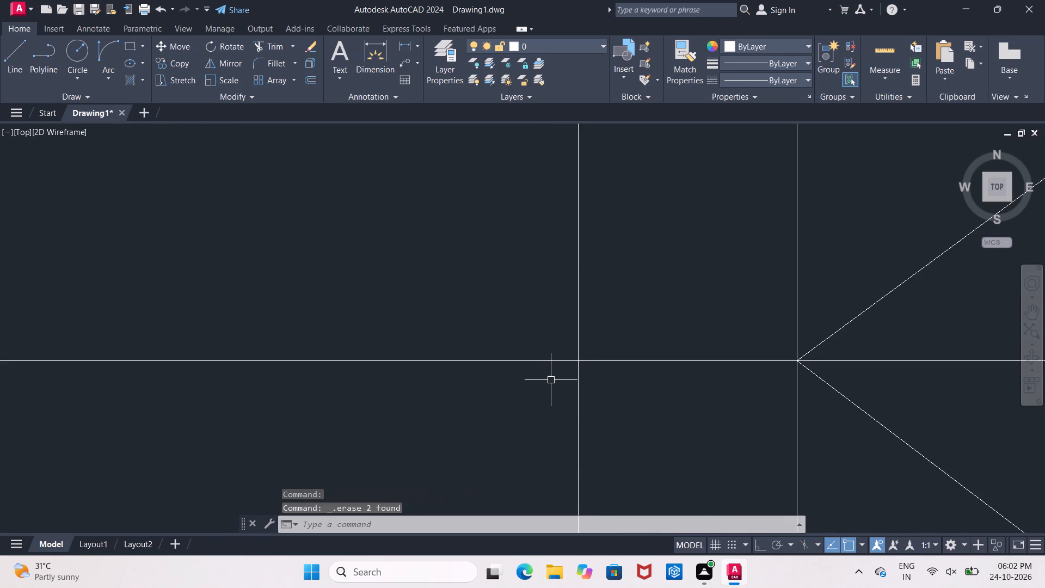
Draw two diagonals from the middle bay's left corners to where the left divider line crosses the new mid-height line.
scroll(554, 383, down, 7)
click(11, 70)
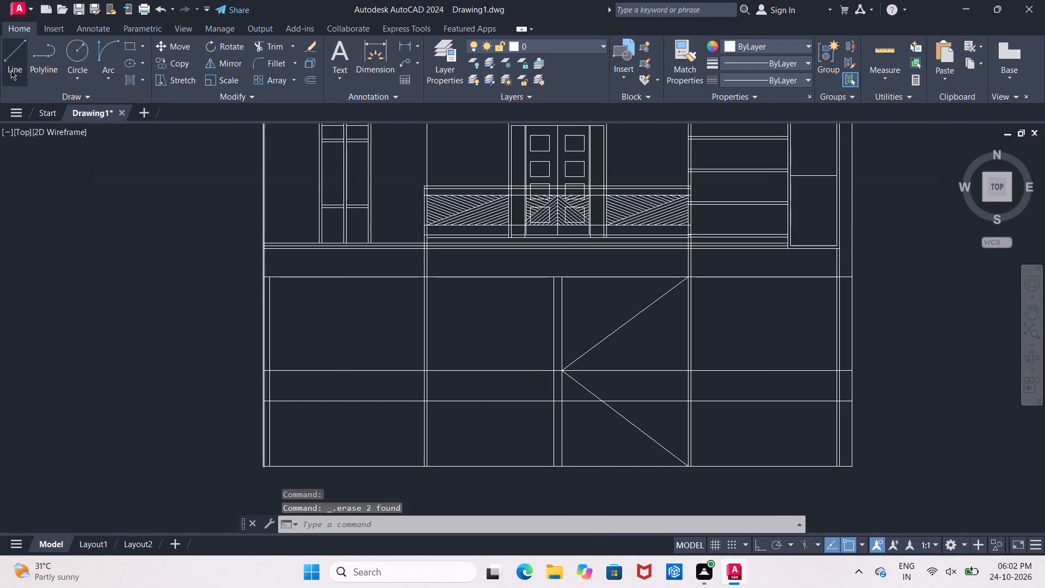
scroll(356, 335, up, 2)
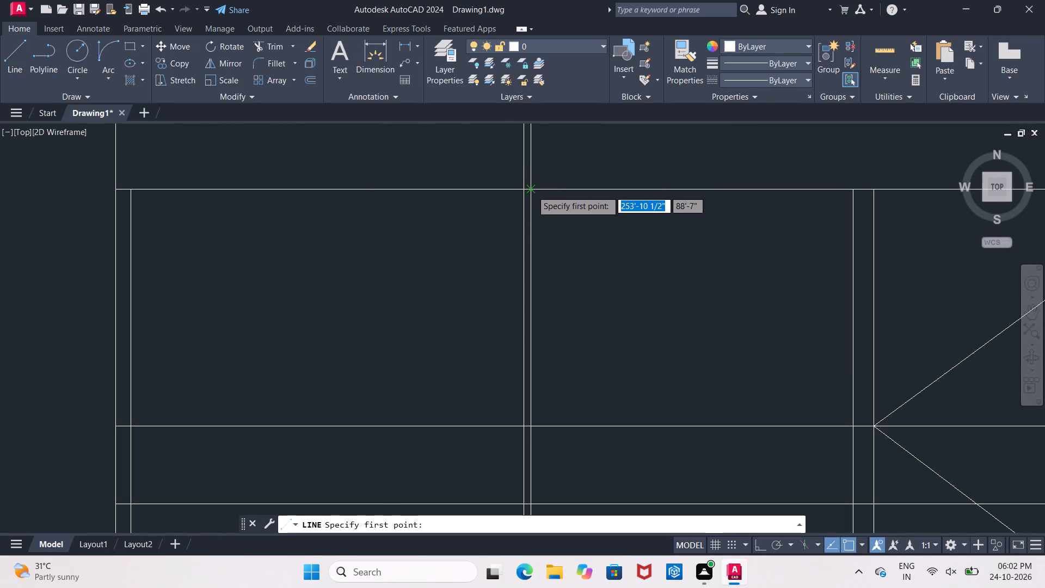
click(532, 191)
click(852, 426)
middle_drag(771, 484, 780, 240)
click(544, 425)
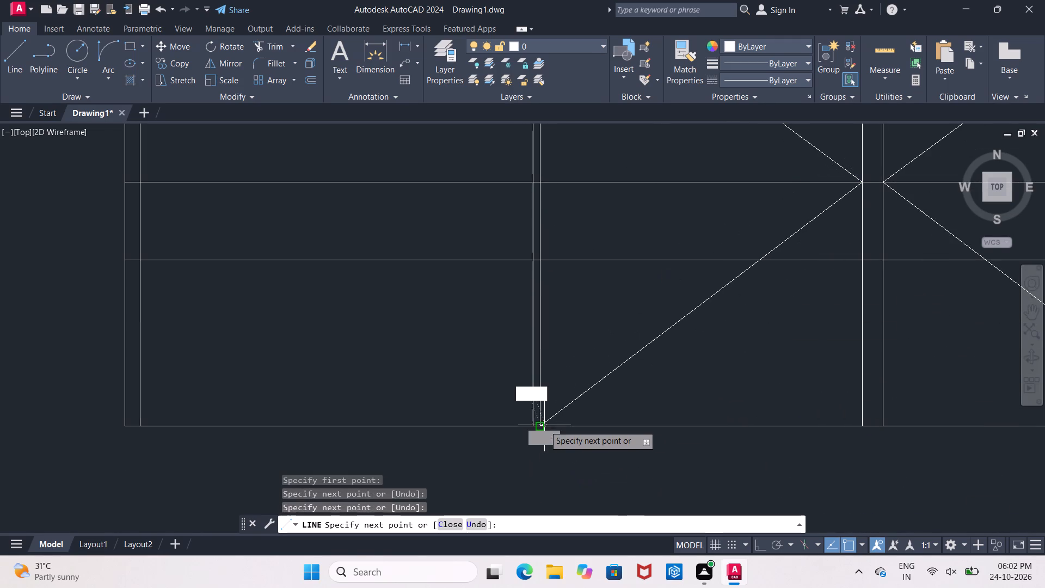
key(Escape)
scroll(661, 378, down, 1)
middle_drag(658, 379, 409, 444)
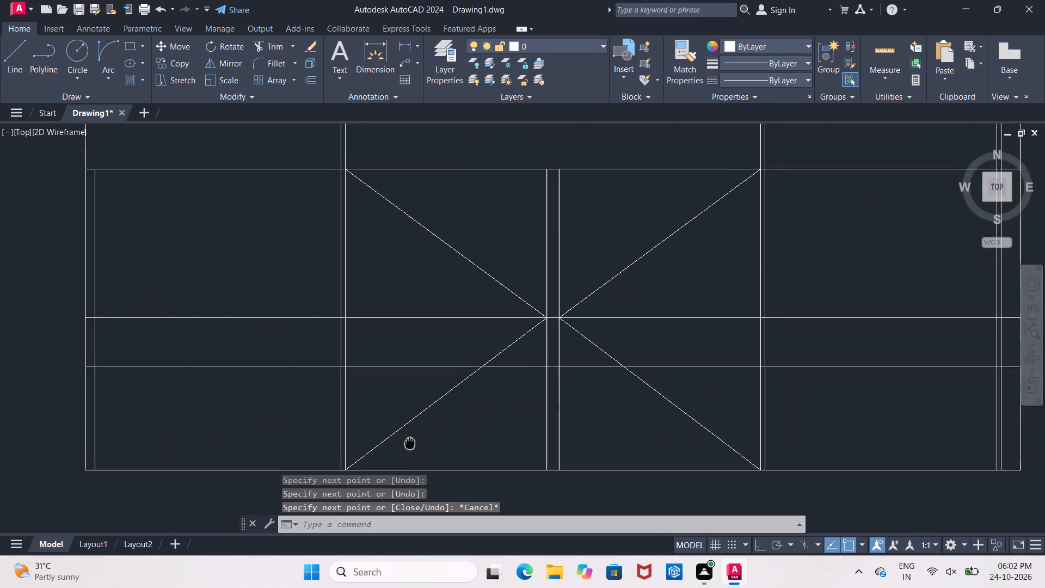
Review the ground-floor bays and the full front elevation beside the floor plan.
middle_drag(409, 444, 346, 446)
middle_drag(364, 373, 358, 407)
scroll(358, 407, down, 1)
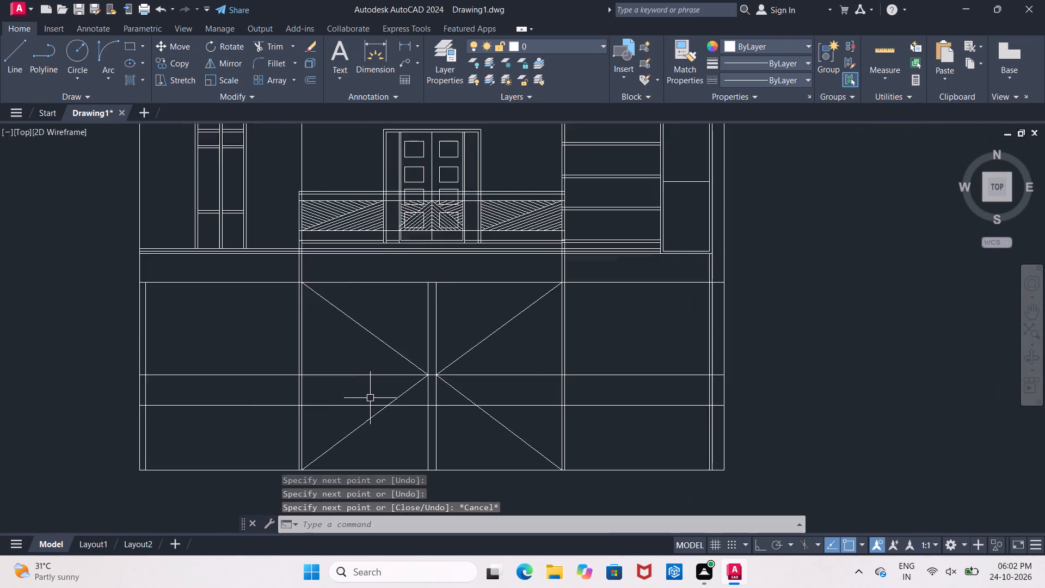
scroll(372, 397, down, 1)
middle_drag(372, 396, 454, 391)
middle_drag(543, 367, 534, 378)
middle_drag(401, 369, 383, 403)
middle_drag(684, 336, 624, 387)
scroll(634, 370, down, 1)
middle_drag(632, 374, 614, 398)
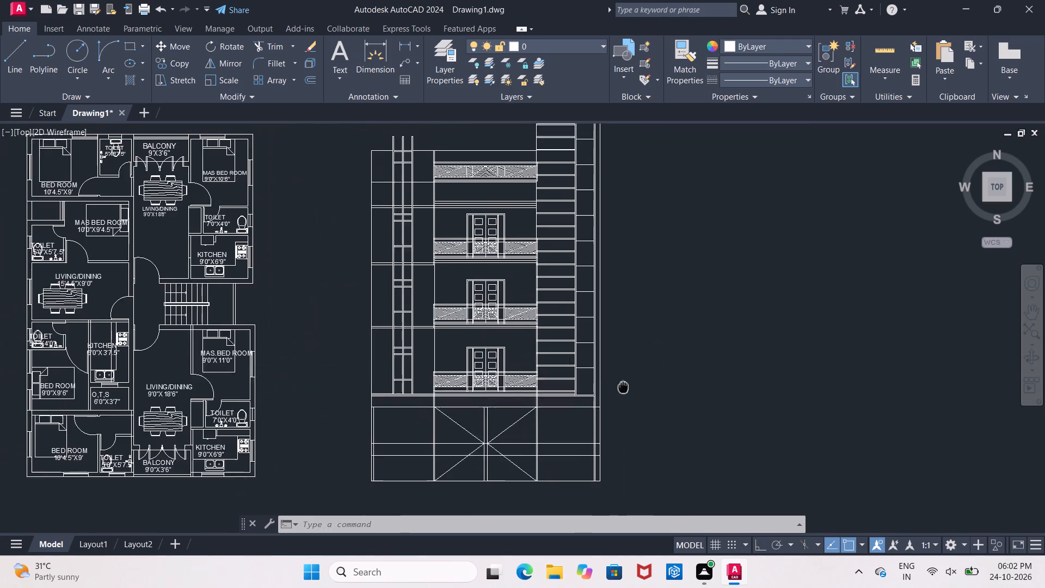
middle_drag(614, 398, 571, 445)
key(Escape)
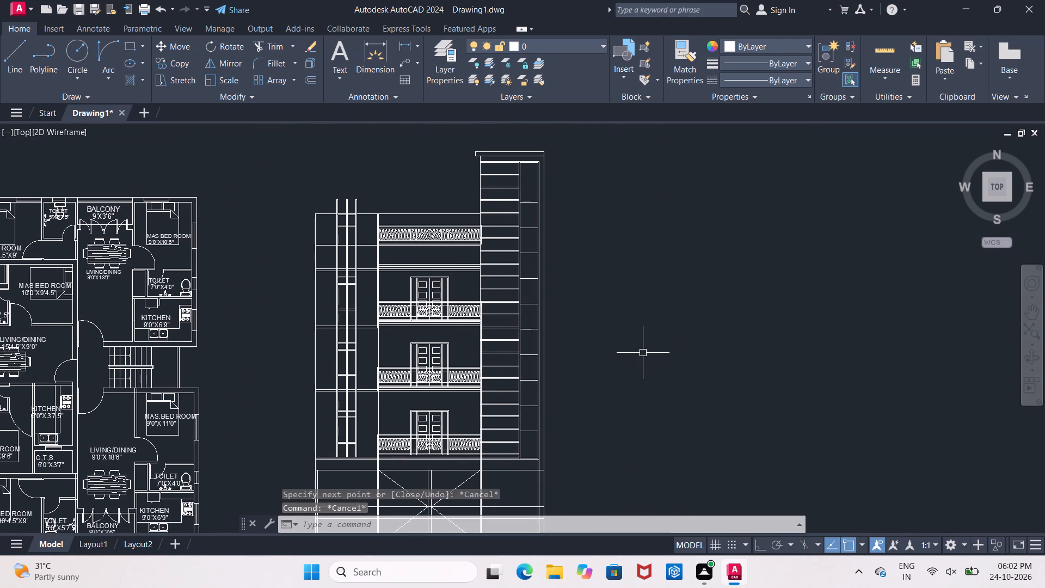
key(Escape)
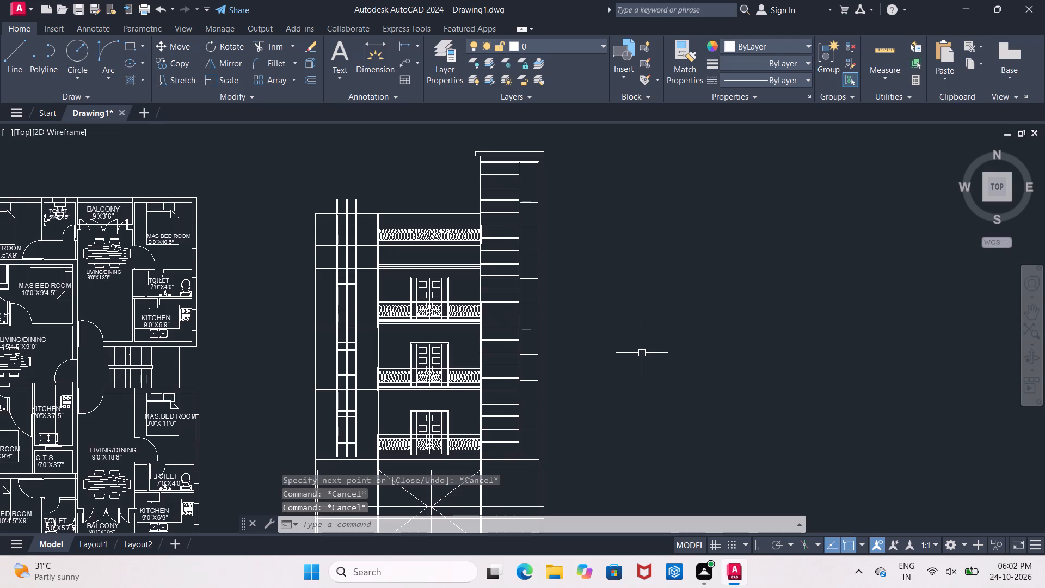
Hatch all panels of the narrow vertical strip along the stair tower with the GOST_GLASS pattern at scale 1.
key(h)
key(Return)
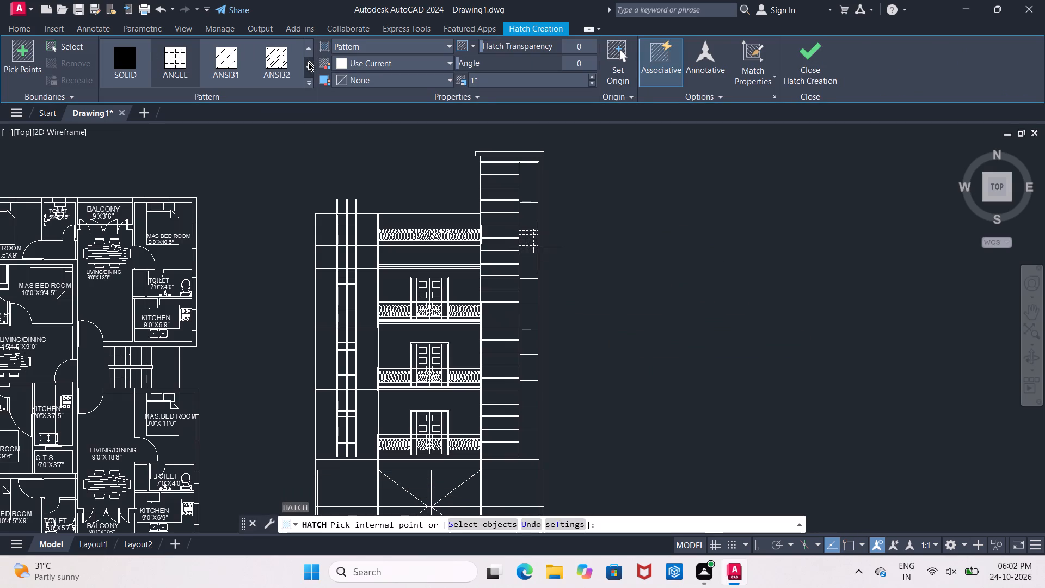
double_click(308, 68)
triple_click(308, 68)
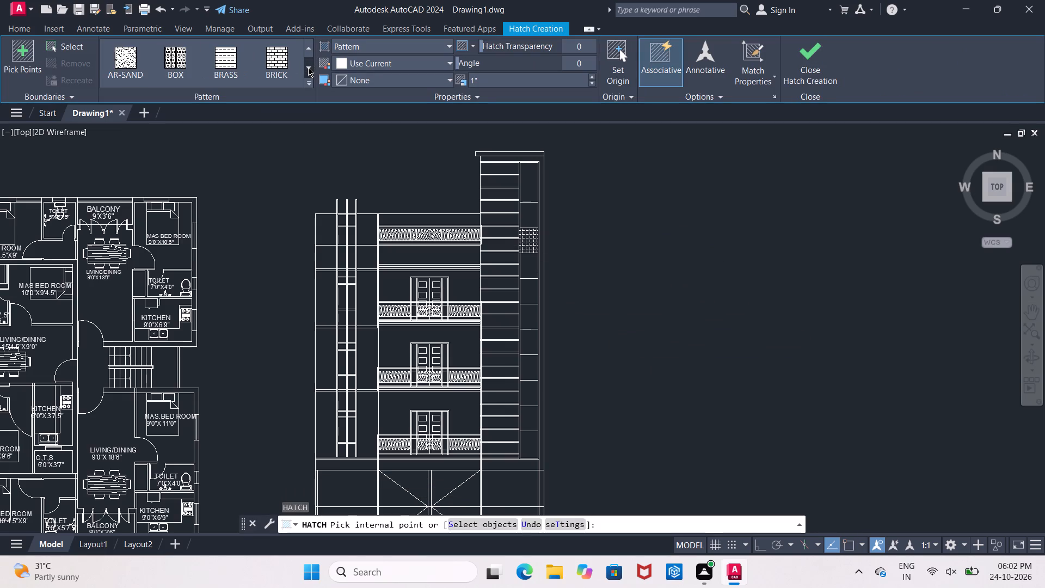
triple_click(308, 68)
click(308, 68)
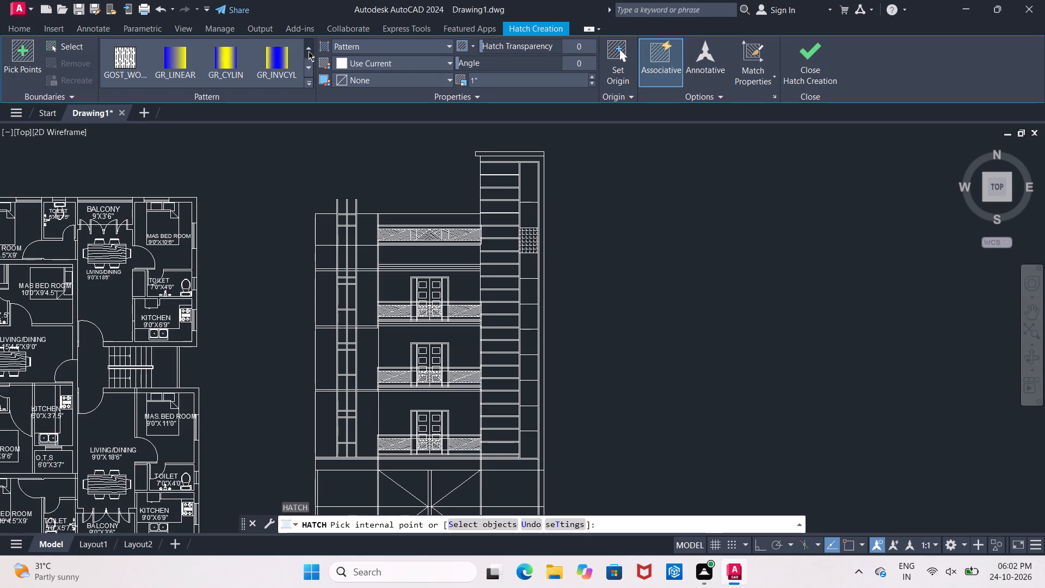
click(311, 49)
click(233, 54)
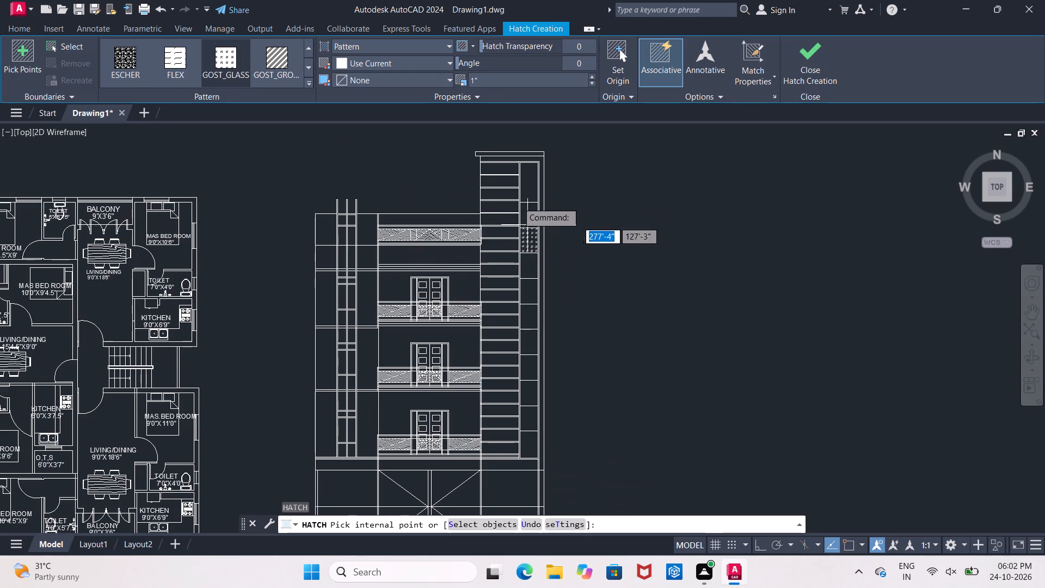
click(529, 184)
click(533, 222)
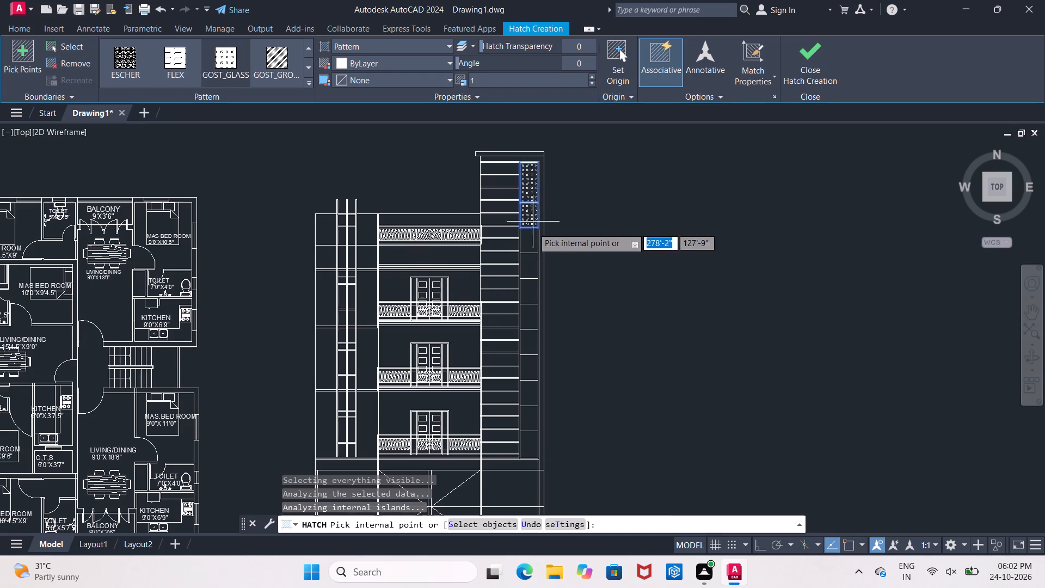
click(532, 239)
click(528, 265)
click(531, 295)
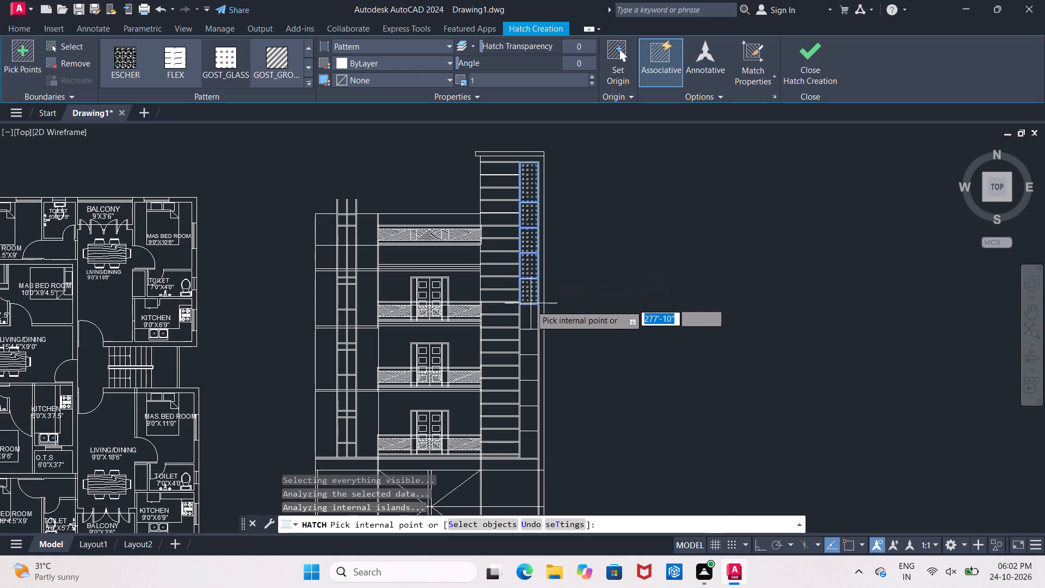
click(529, 323)
click(531, 347)
click(532, 370)
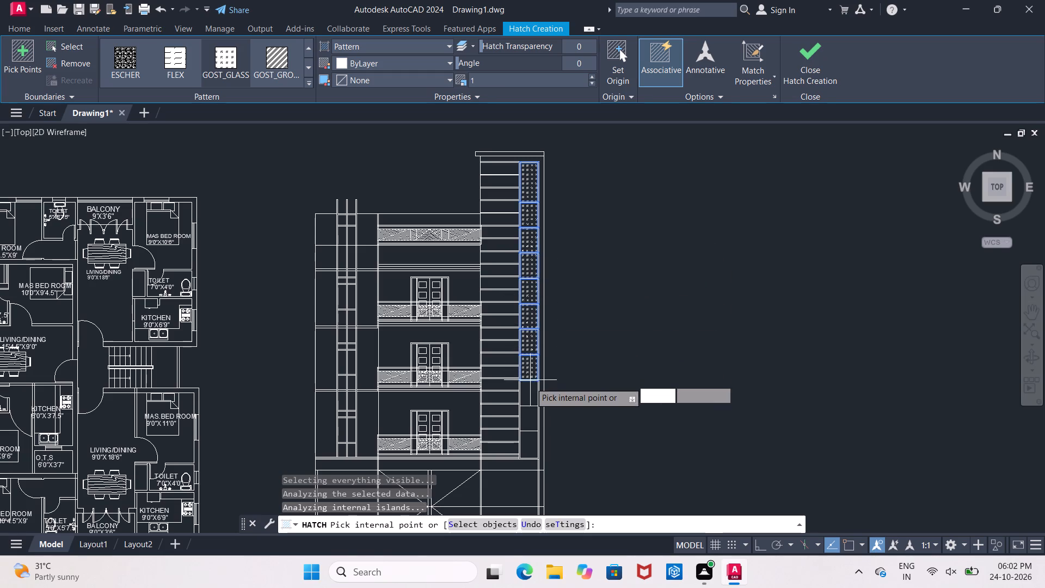
click(528, 387)
click(530, 408)
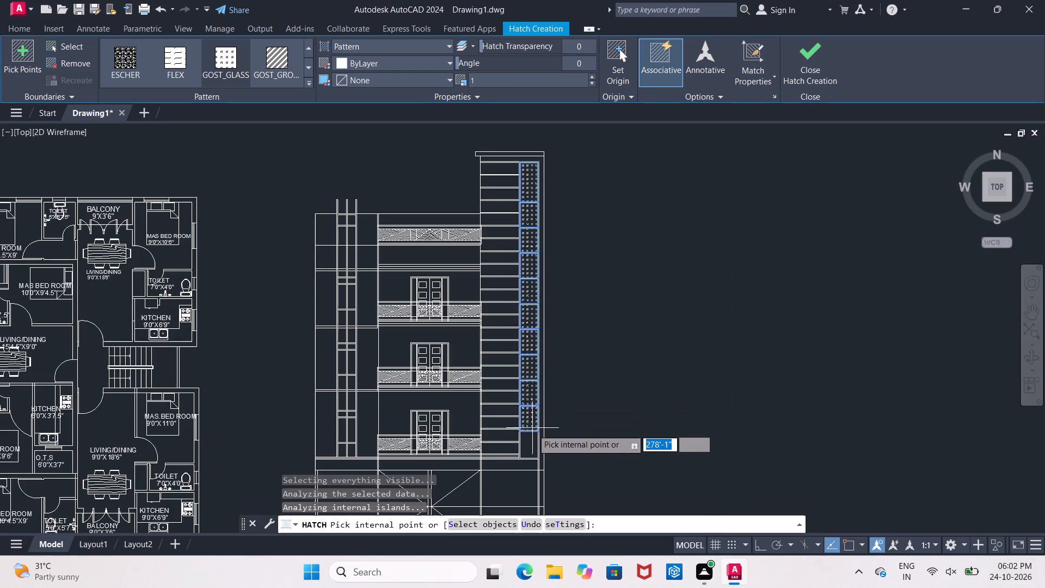
click(529, 442)
Add GOST_GLASS hatch to both top-storey panes of the elevation's left window column.
scroll(354, 244, up, 4)
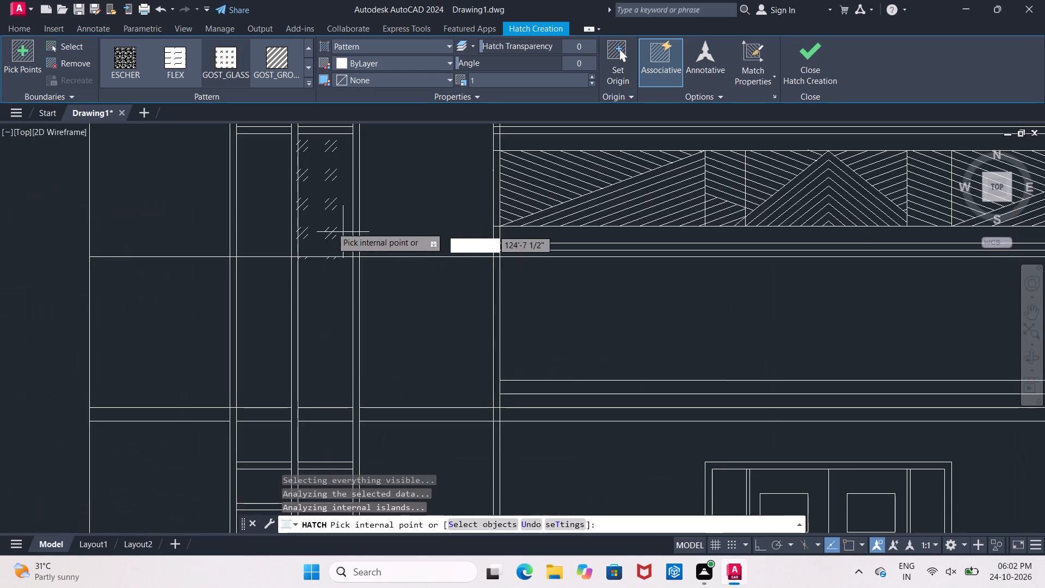
middle_drag(323, 222, 349, 383)
click(293, 255)
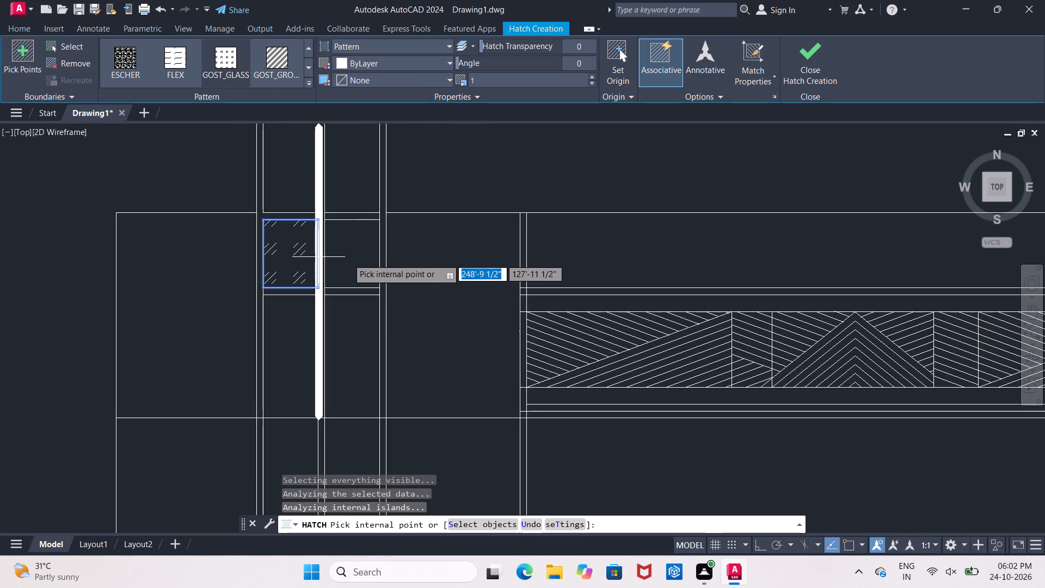
click(350, 259)
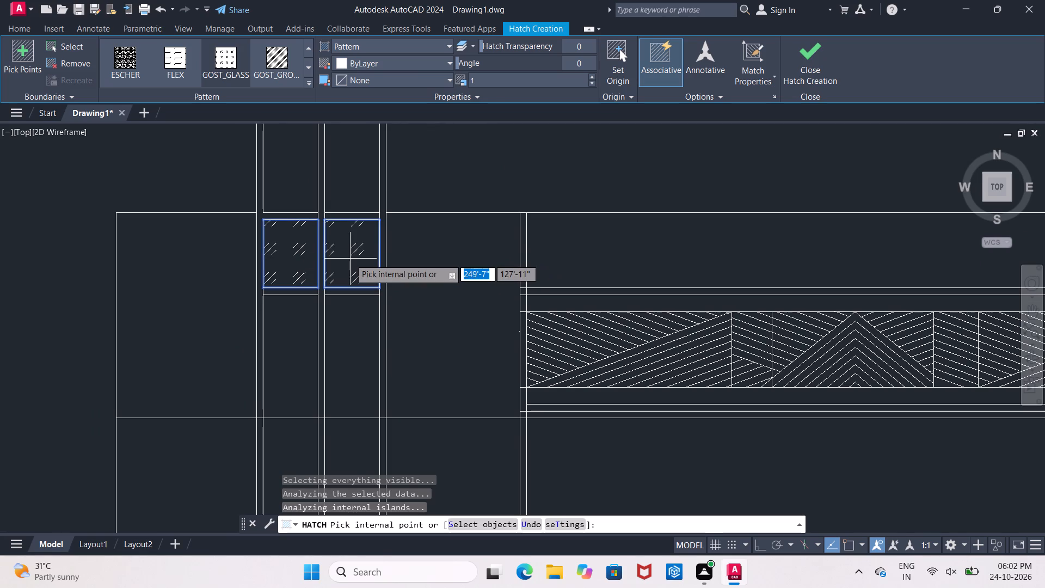
Add GOST_GLASS hatch to both tall panes and the small right pane of the window one storey below the top.
middle_drag(350, 259, 356, 144)
middle_drag(361, 381, 402, 100)
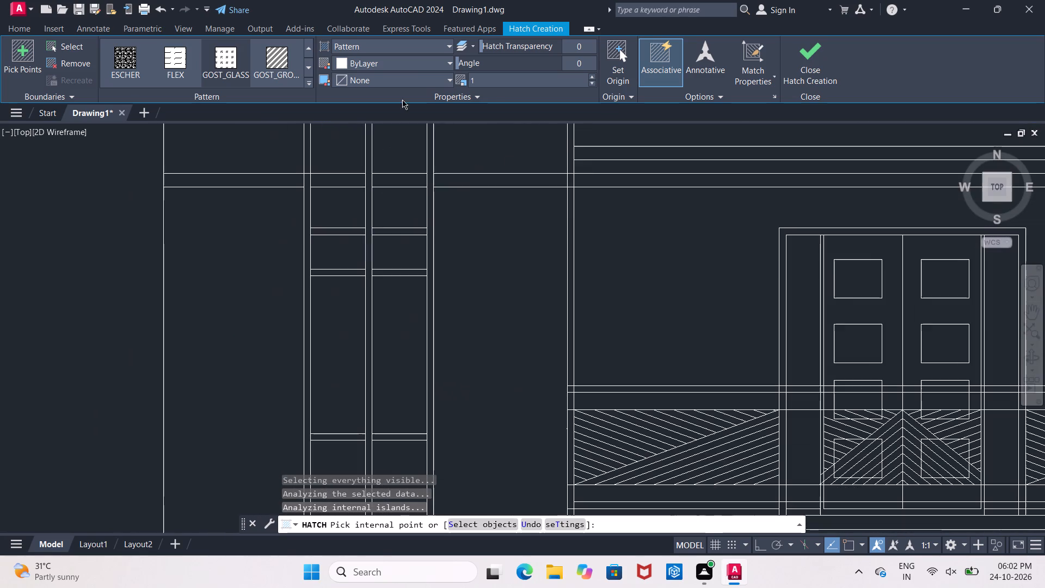
scroll(342, 302, down, 3)
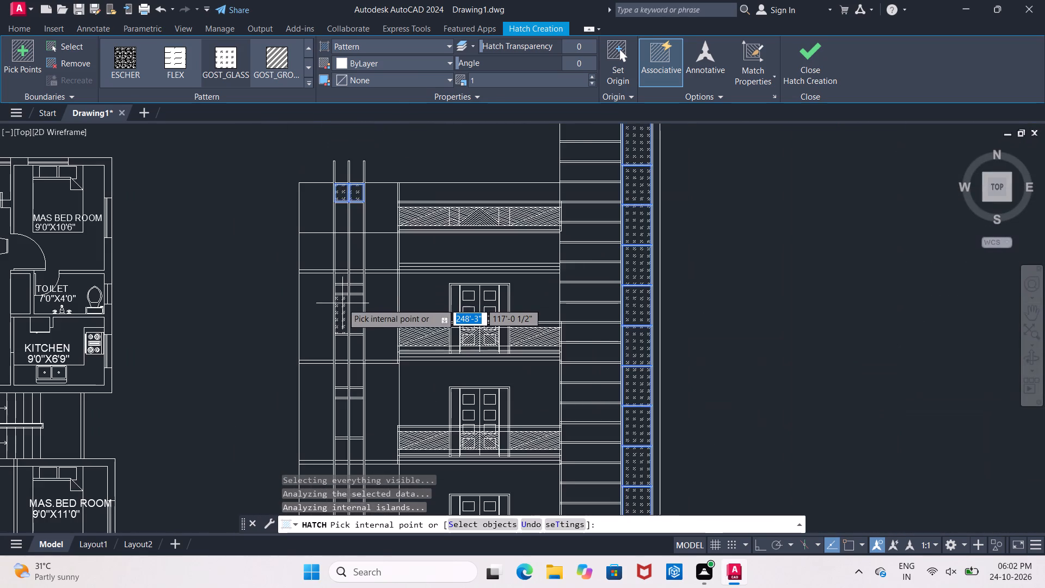
scroll(342, 303, up, 1)
middle_drag(343, 309, 343, 314)
scroll(343, 297, up, 2)
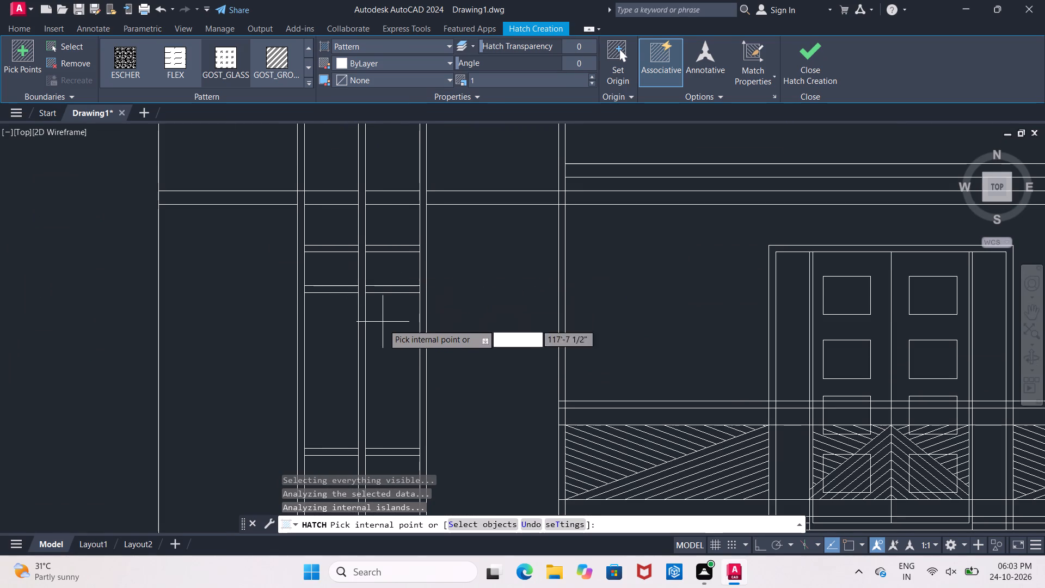
click(389, 342)
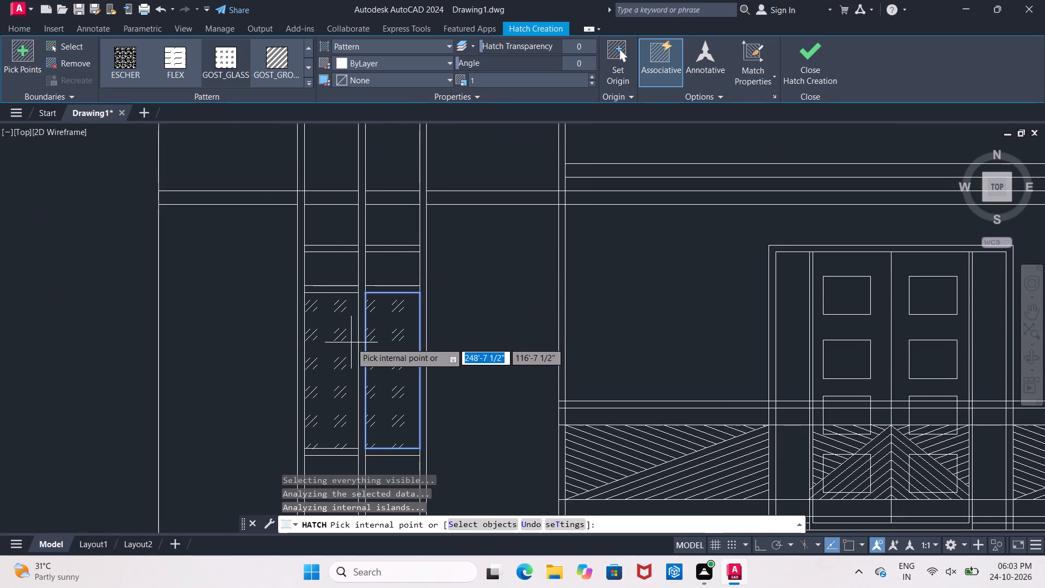
click(351, 342)
click(391, 273)
Add GOST_GLASS hatch to both tall panes and the small right pane of the next storey's window below.
middle_drag(389, 311, 401, 119)
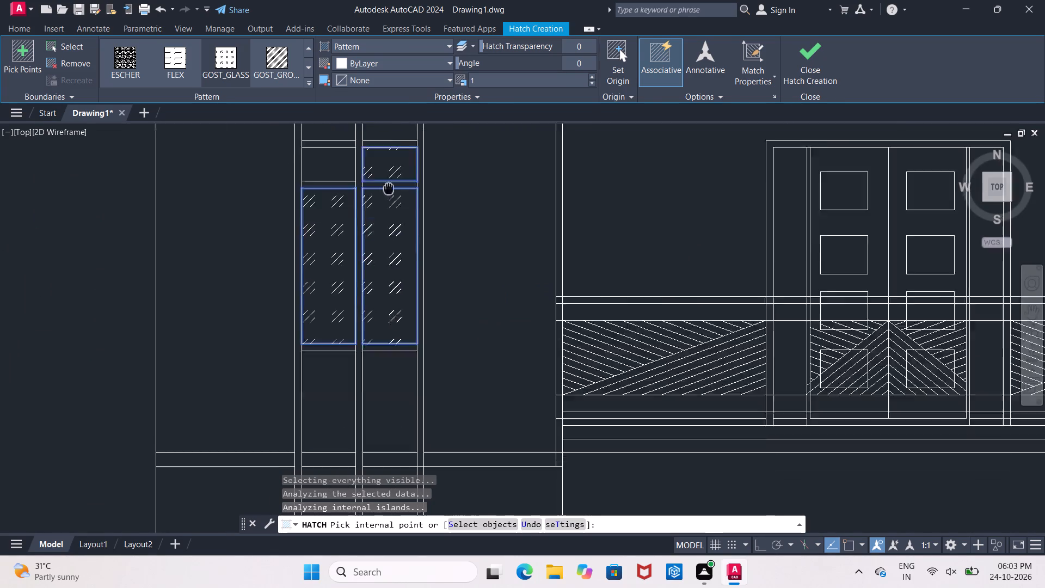
middle_drag(401, 119, 420, 47)
scroll(420, 47, down, 1)
scroll(432, 245, down, 2)
middle_drag(432, 245, 435, 141)
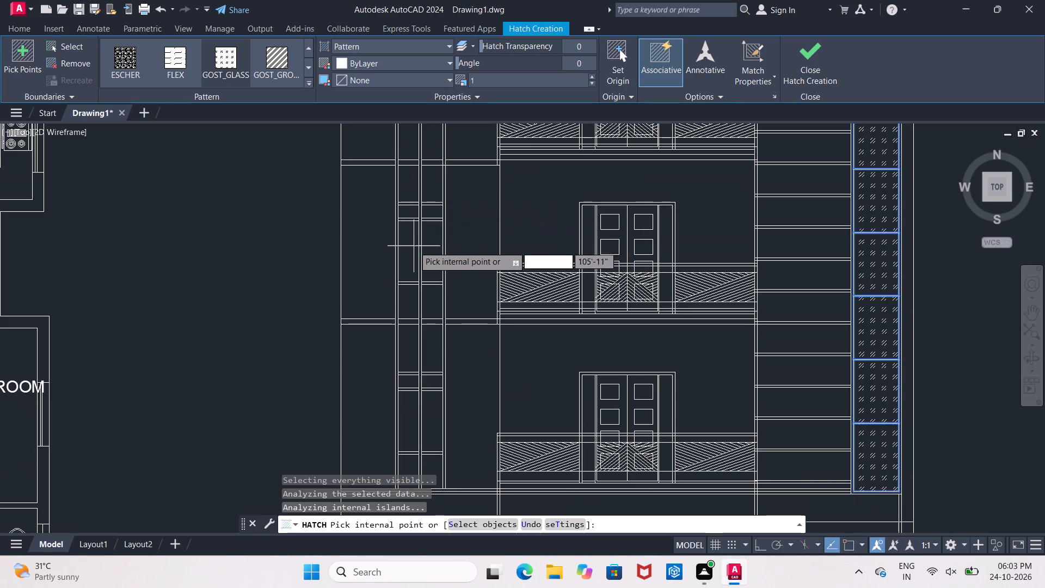
click(413, 247)
click(429, 209)
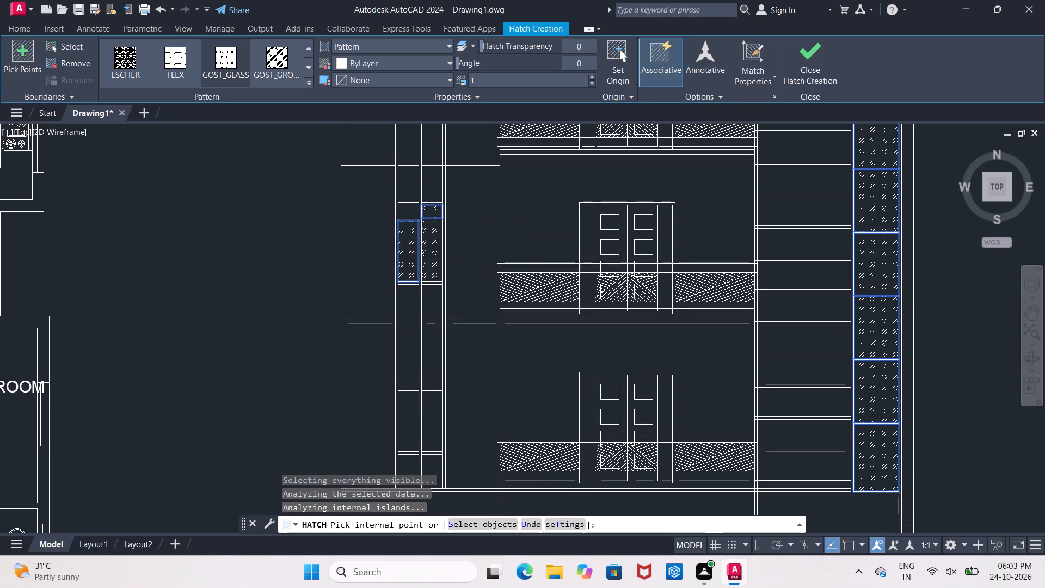
click(433, 252)
Add GOST_GLASS hatch to both tall panes and the small right pane of the lowest window above the ground floor.
middle_drag(426, 277, 442, 110)
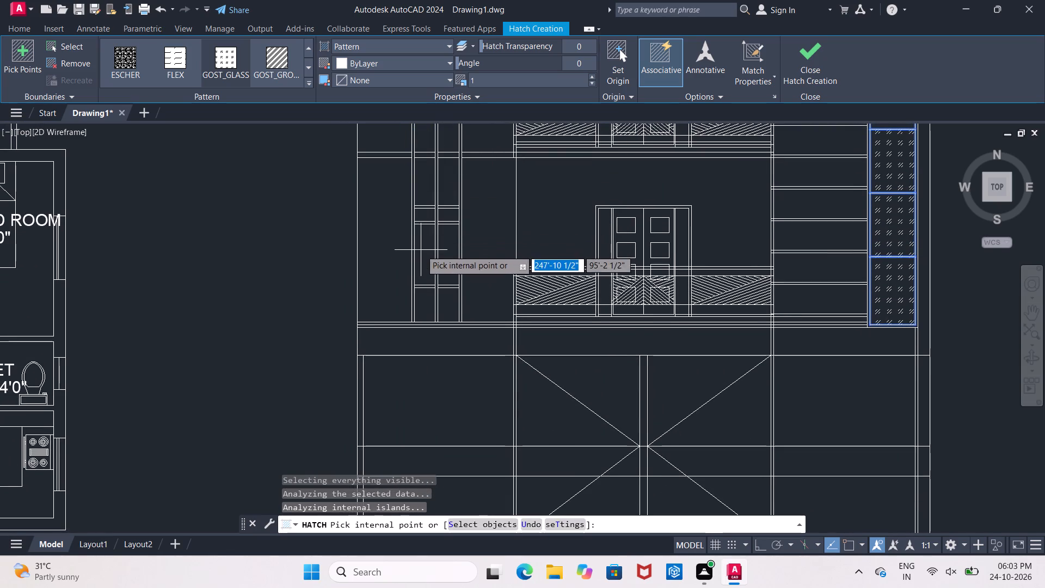
click(421, 250)
click(445, 253)
click(448, 213)
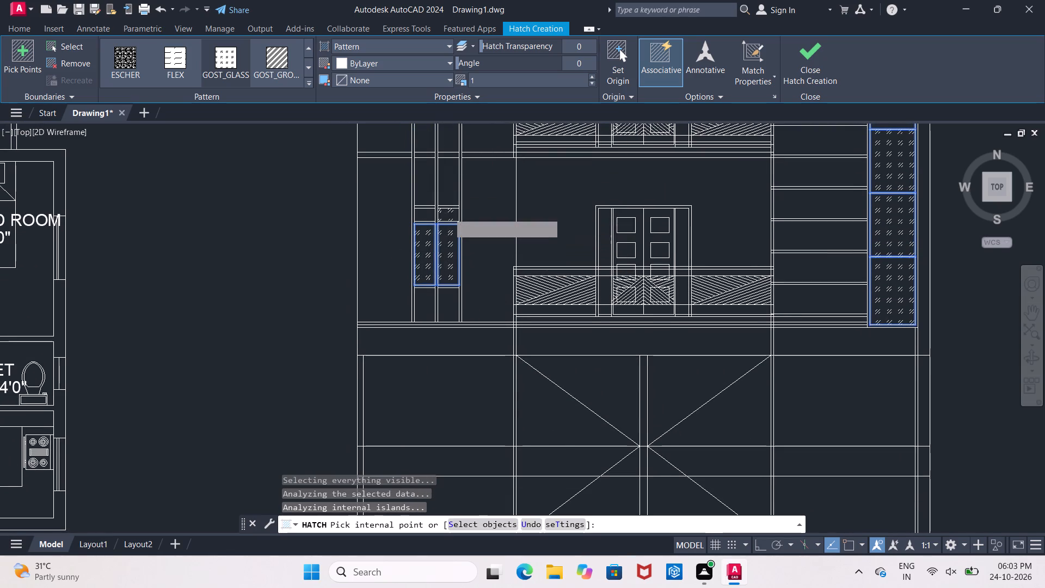
key(Escape)
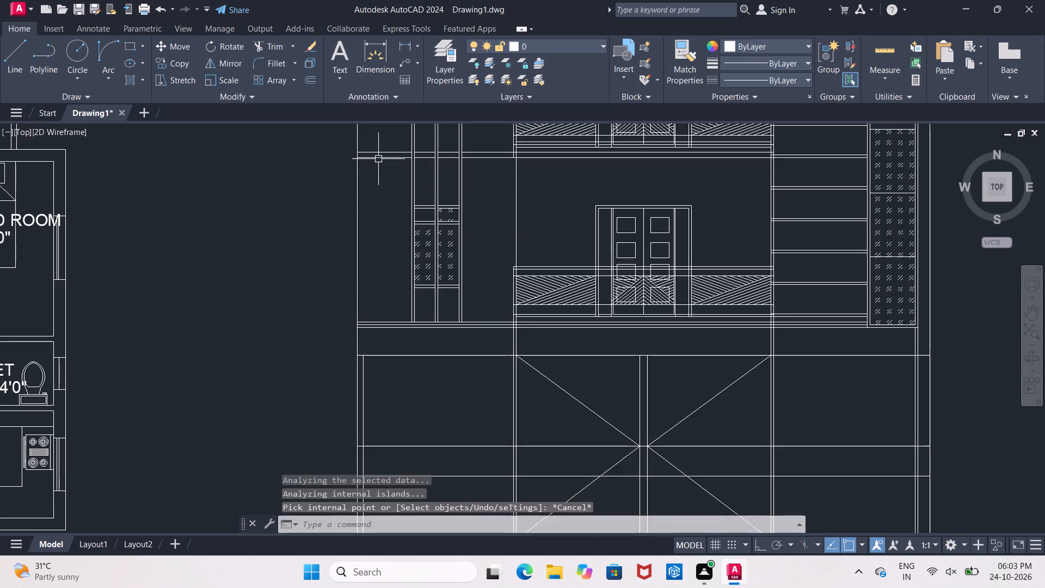
Hatch the small left pane of the three lower windows in the left window column with the FLEX pattern.
middle_drag(378, 161, 380, 230)
click(131, 81)
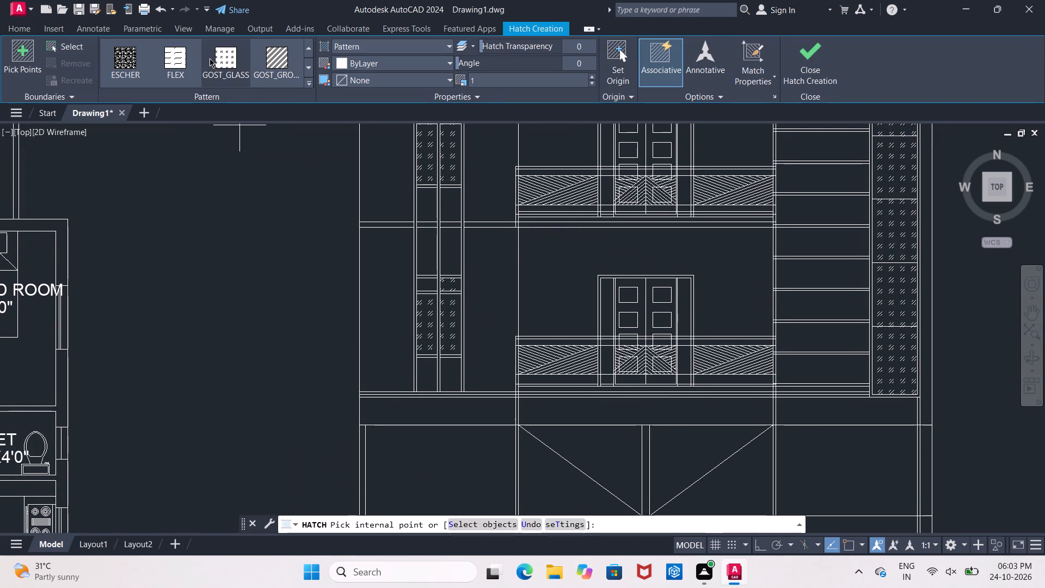
click(185, 62)
click(429, 284)
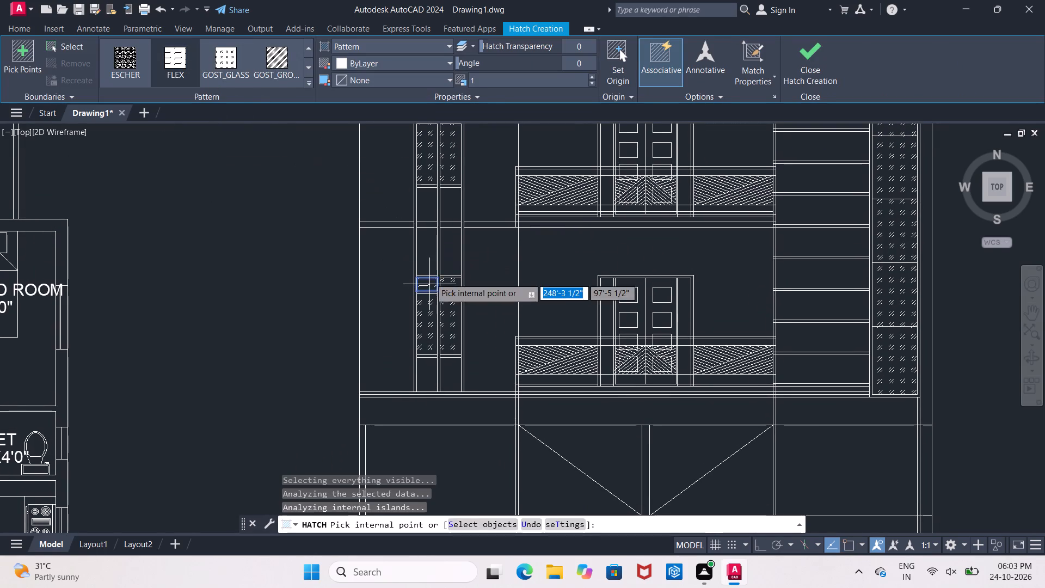
middle_drag(426, 233, 429, 373)
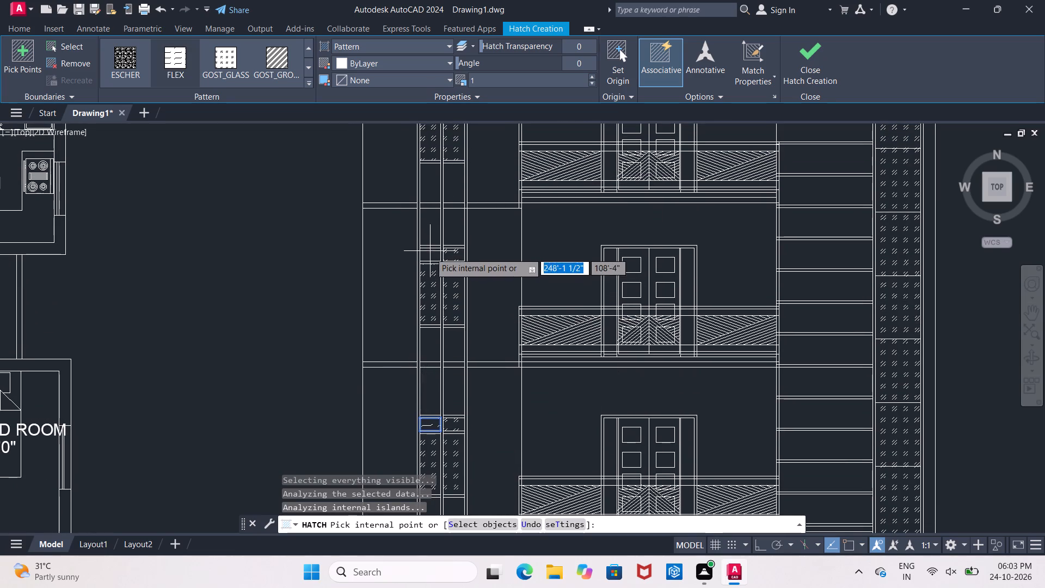
click(431, 257)
middle_drag(434, 217, 439, 399)
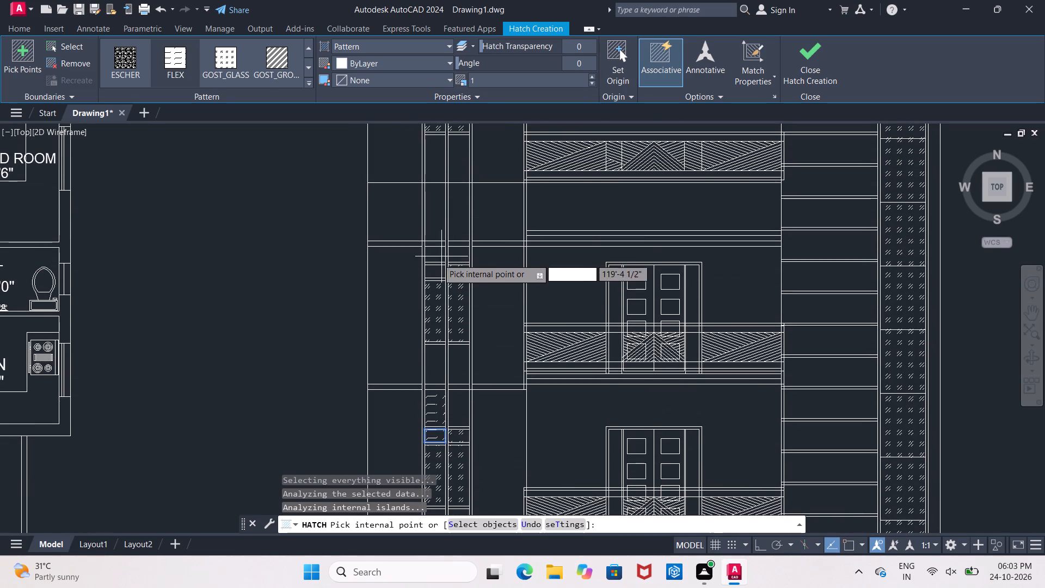
click(433, 269)
middle_drag(441, 221, 435, 376)
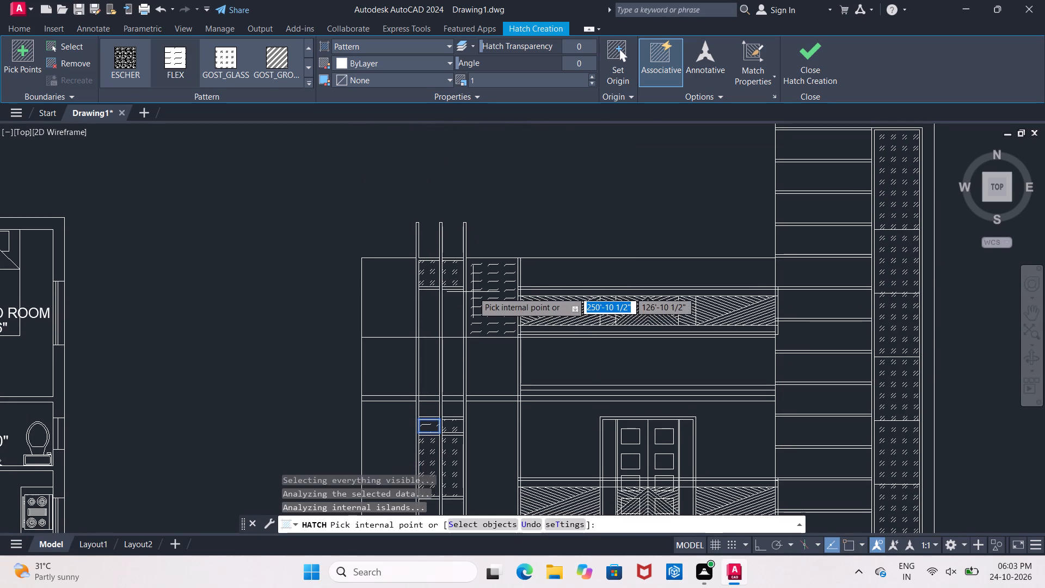
key(Escape)
Draw a rectangular frame about 80' high around both the floor plan and the front elevation.
scroll(473, 291, down, 2)
middle_drag(471, 283, 465, 187)
scroll(465, 187, down, 1)
middle_drag(526, 220, 496, 235)
scroll(468, 213, down, 1)
middle_drag(468, 213, 479, 228)
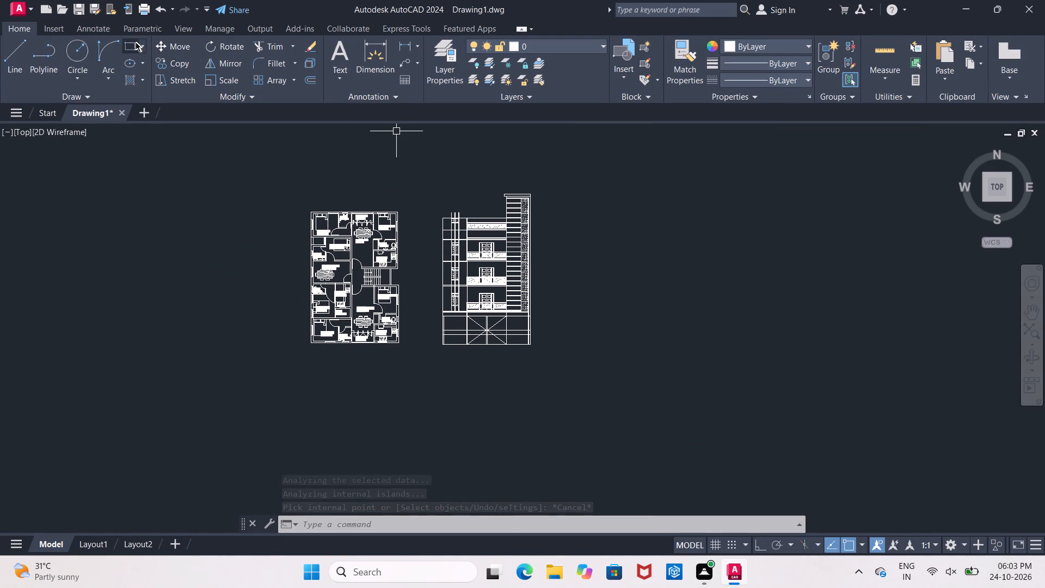
click(133, 43)
key(Escape)
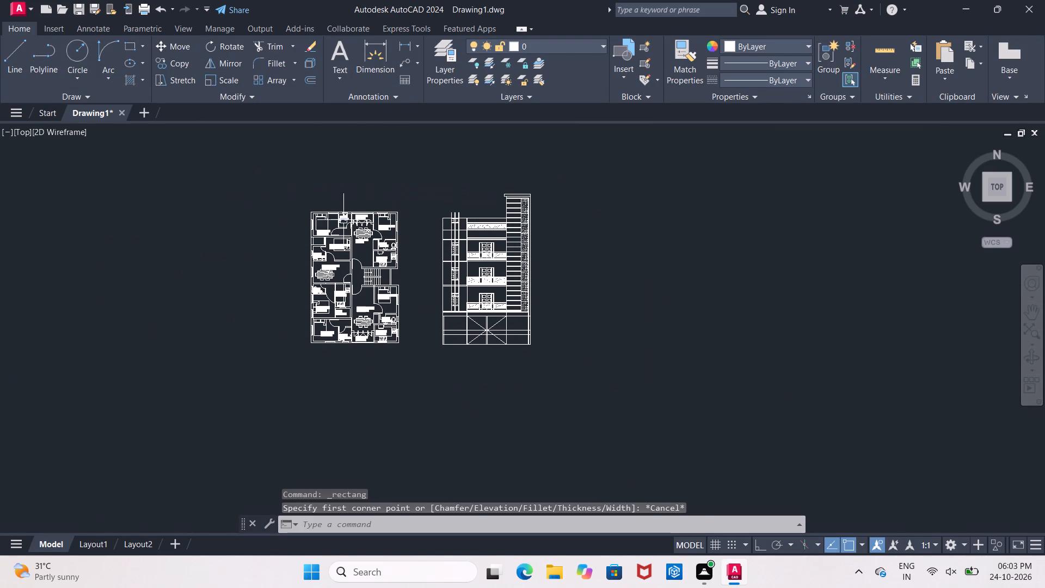
scroll(343, 220, up, 2)
scroll(351, 205, down, 1)
middle_drag(351, 196, 347, 168)
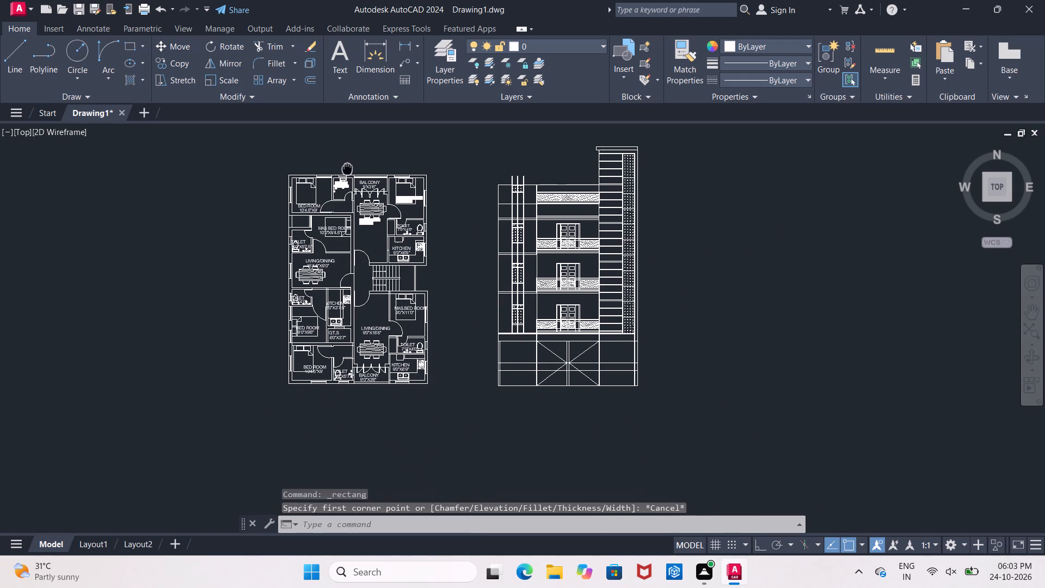
middle_drag(347, 168, 347, 168)
key(Escape)
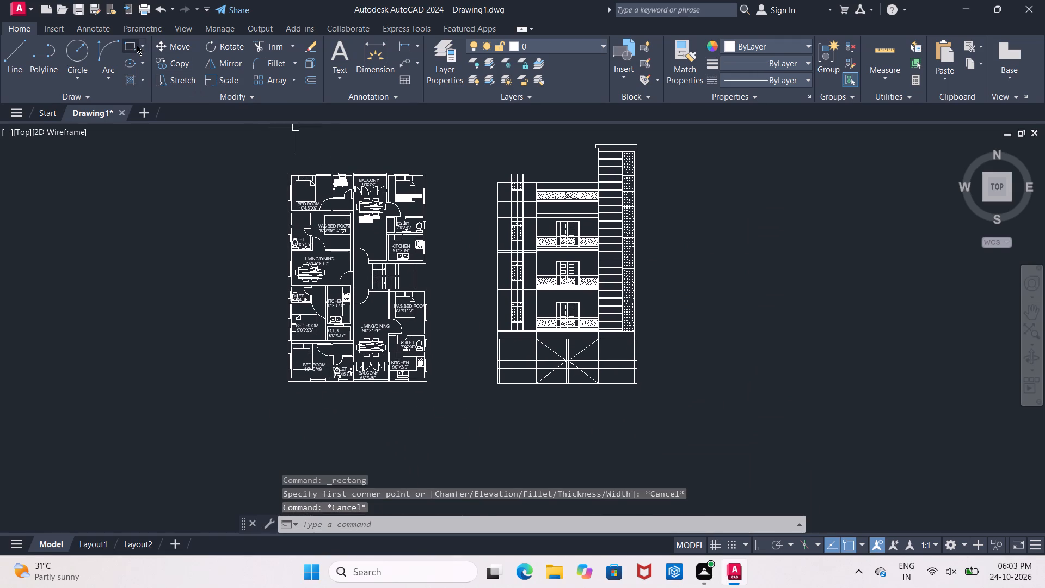
drag(137, 45, 137, 52)
middle_drag(281, 138, 286, 167)
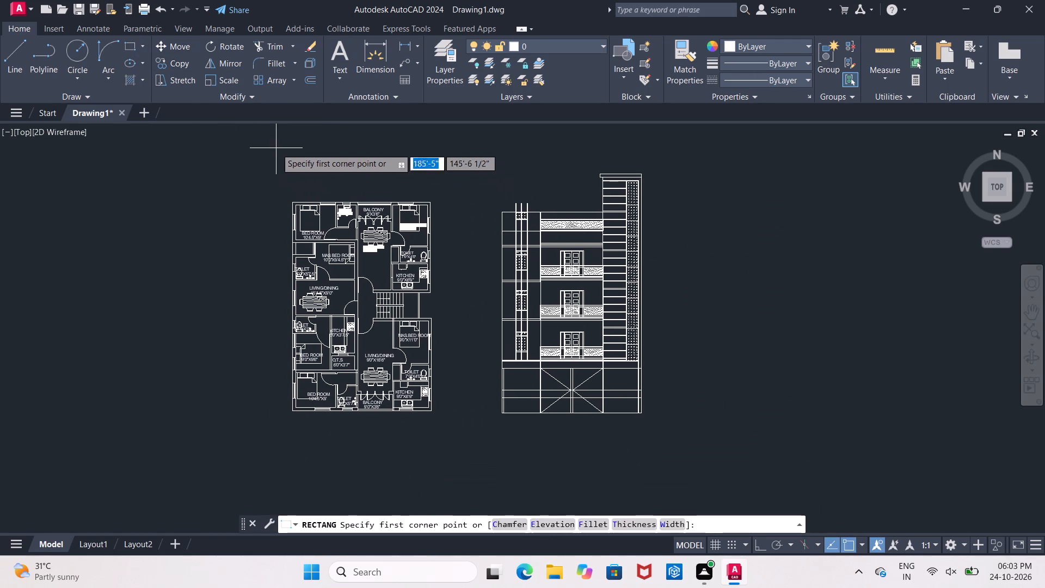
drag(274, 148, 275, 160)
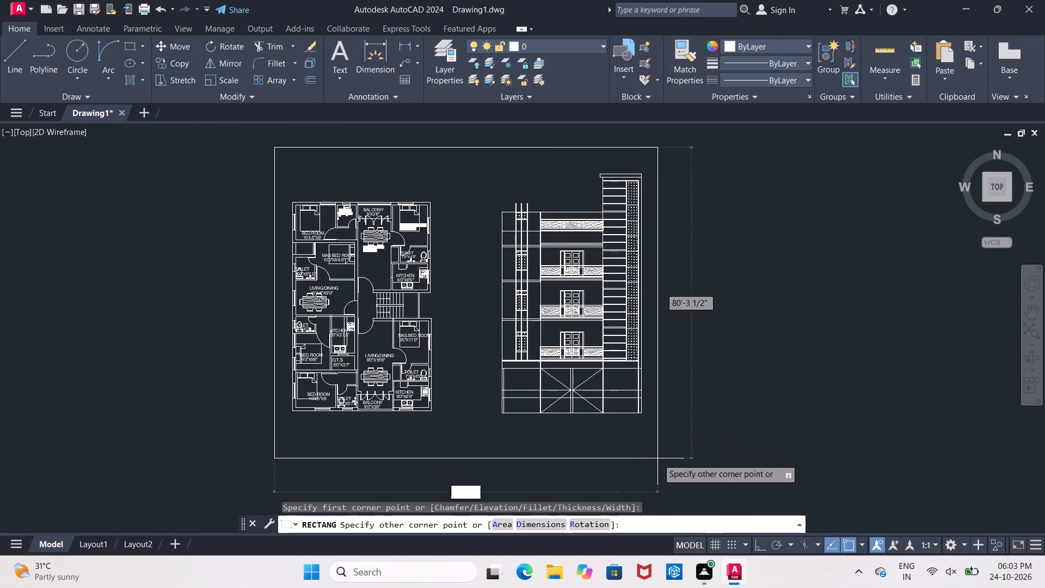
click(662, 459)
key(Escape)
Copy the plan's upper BALCONY label to the blank area inside the frame, near the middle of its top edge.
middle_drag(401, 236, 401, 245)
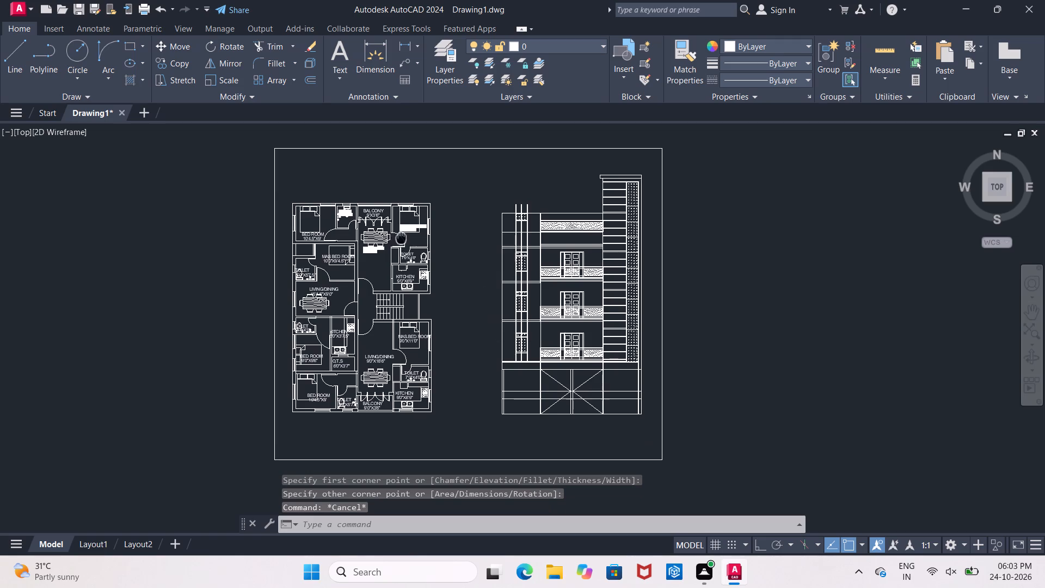
middle_drag(401, 245, 409, 309)
scroll(388, 296, up, 3)
click(353, 240)
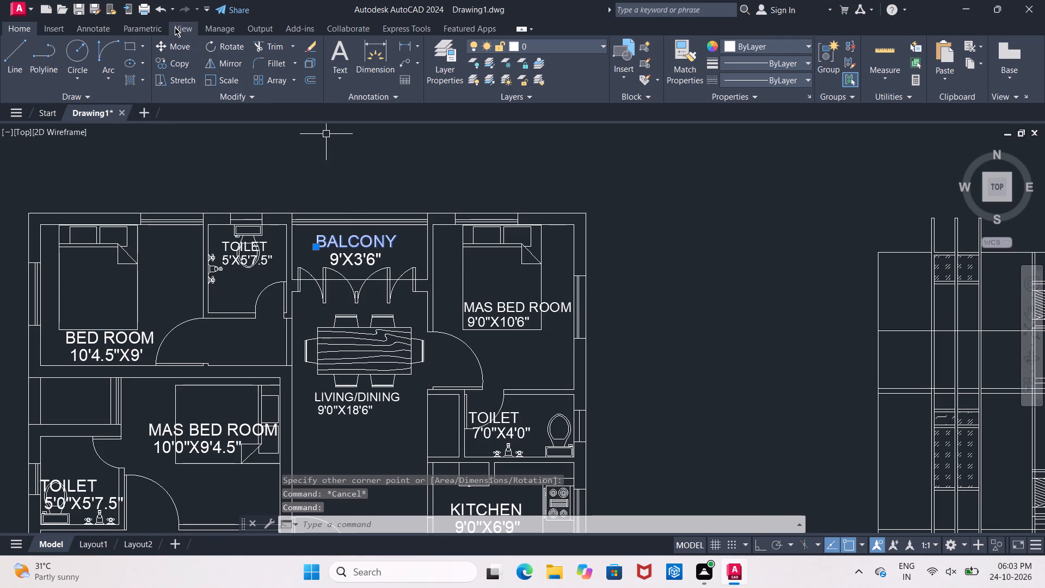
click(180, 62)
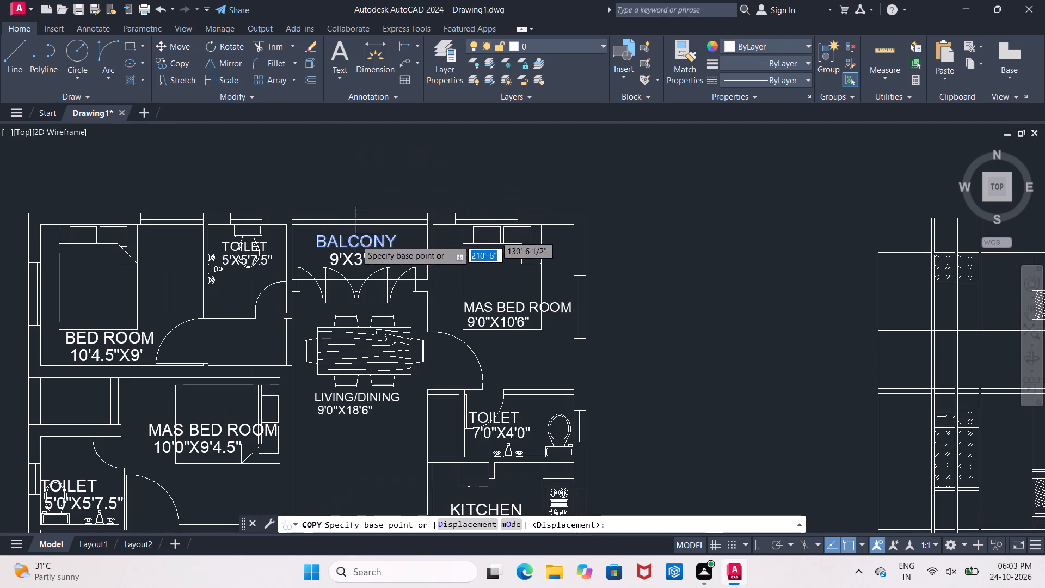
click(356, 246)
middle_drag(480, 170, 416, 253)
scroll(420, 253, down, 3)
scroll(475, 234, up, 1)
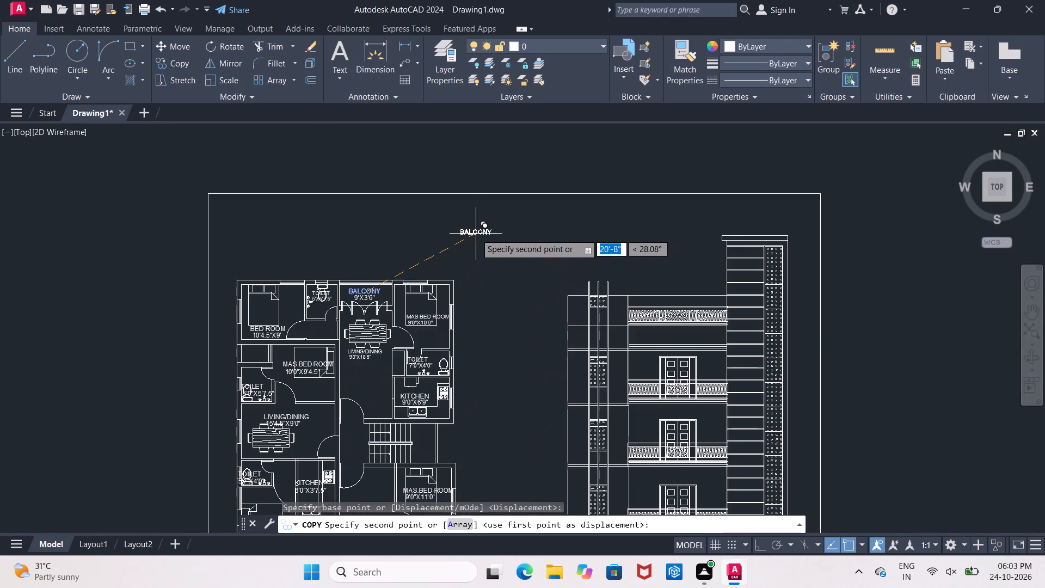
middle_drag(476, 234, 459, 233)
click(476, 212)
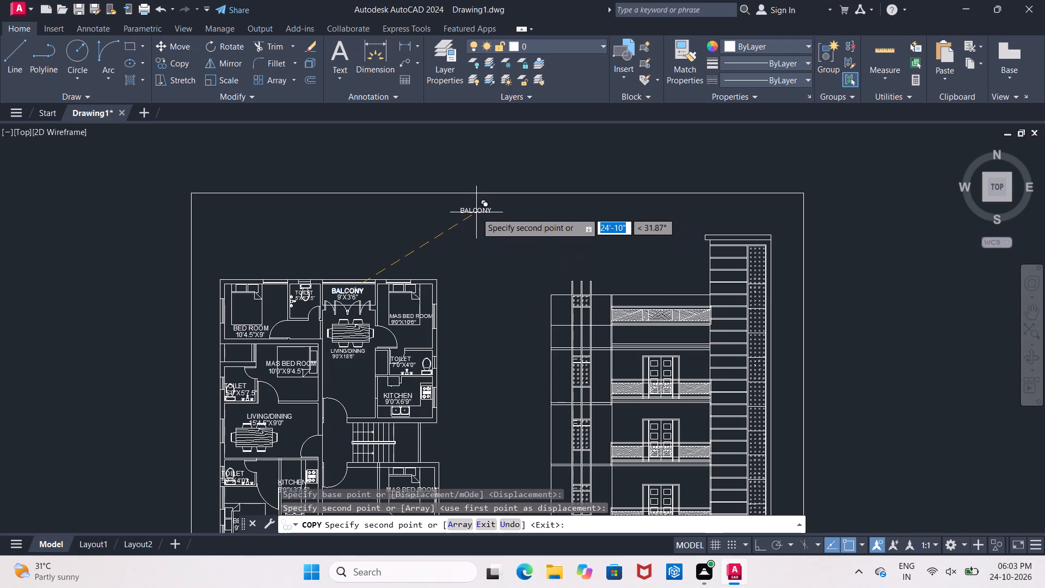
key(Escape)
Change the copied label's text to PLAN AND ELEVATION.
click(480, 212)
right_click(480, 212)
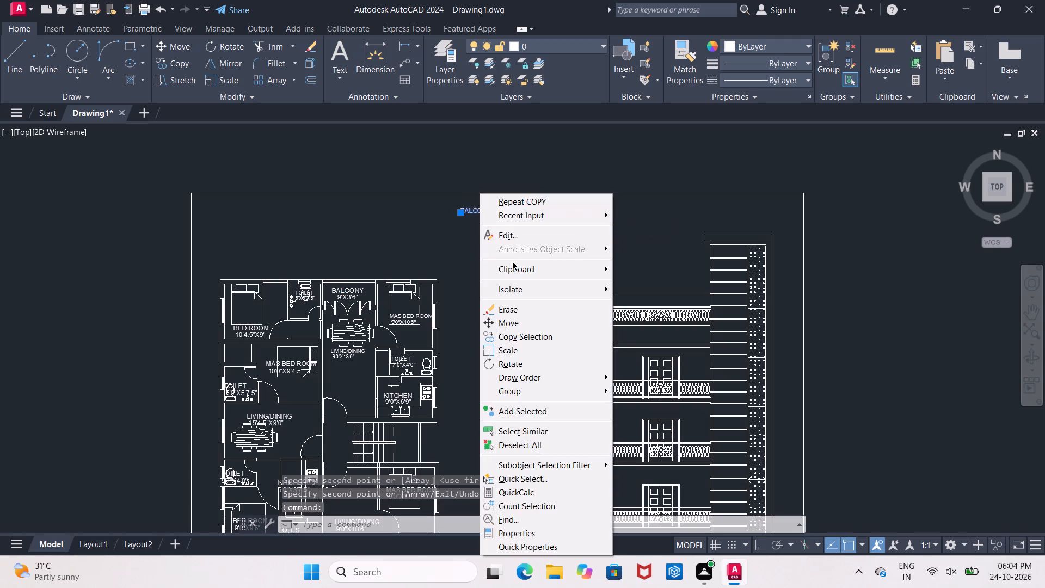
click(515, 235)
click(489, 210)
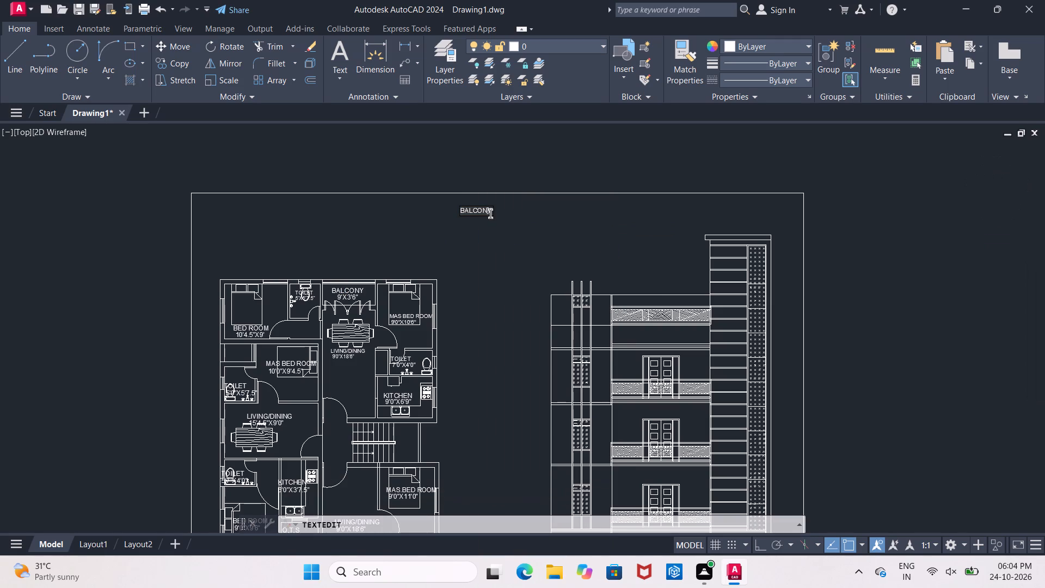
key(BackSpace)
key(BackSpace)
key(BackSpace)
key(BackSpace)
key(BackSpace)
key(BackSpace)
key(Right)
key(BackSpace)
text(PLAN AND)
key(space)
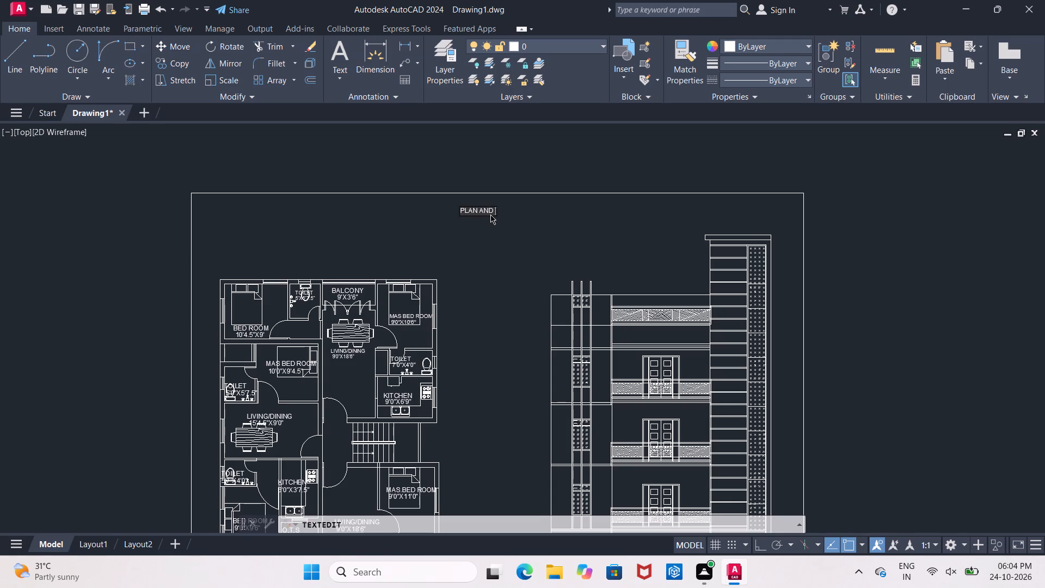
text(FRO)
key(BackSpace)
key(BackSpace)
key(BackSpace)
text(ELEVAT)
text(ION)
click(507, 267)
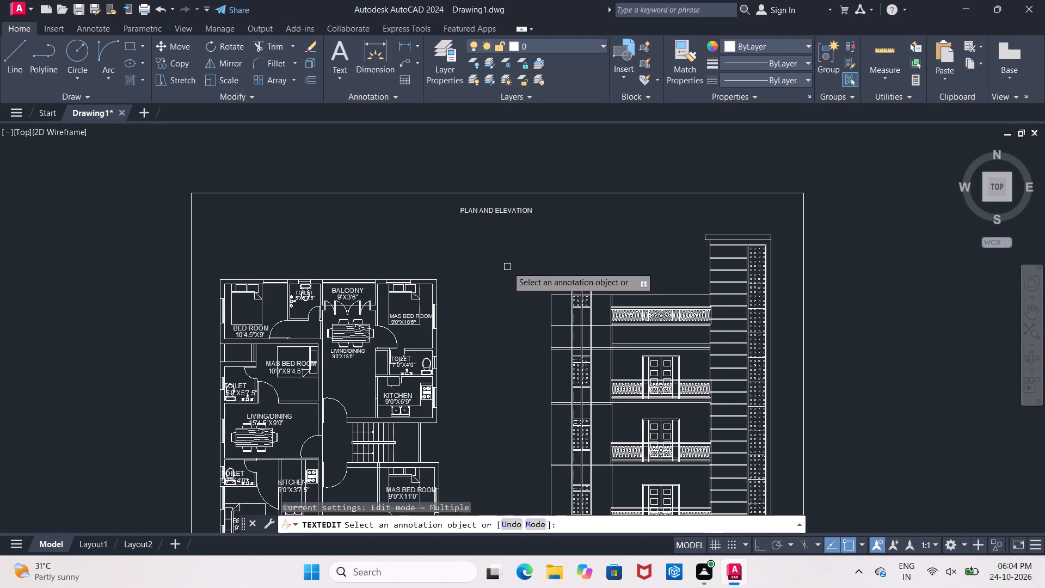
key(Escape)
Set the PLAN AND ELEVATION title's text height to 1'5".
click(493, 211)
right_click(474, 248)
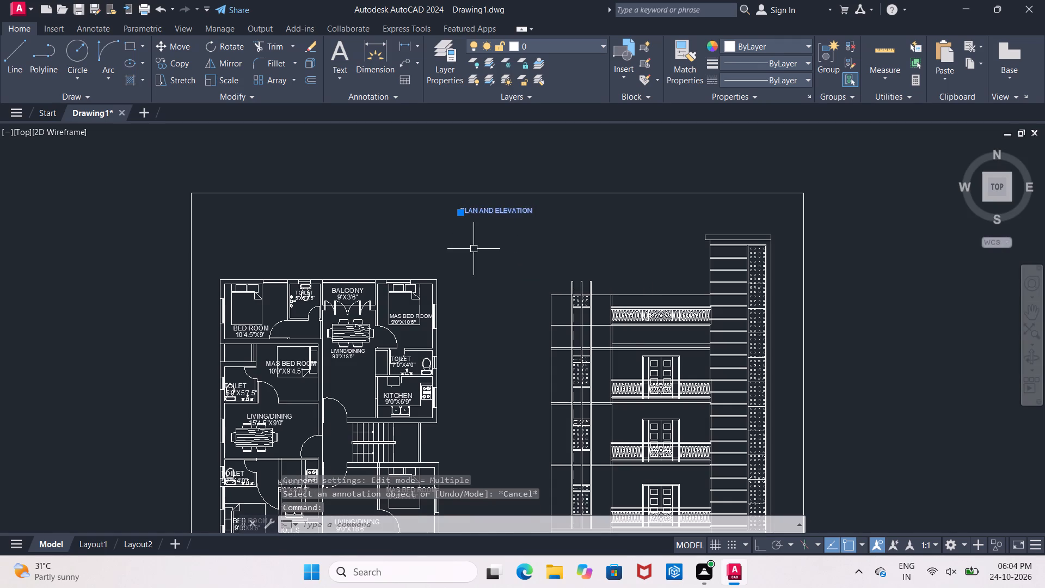
click(519, 531)
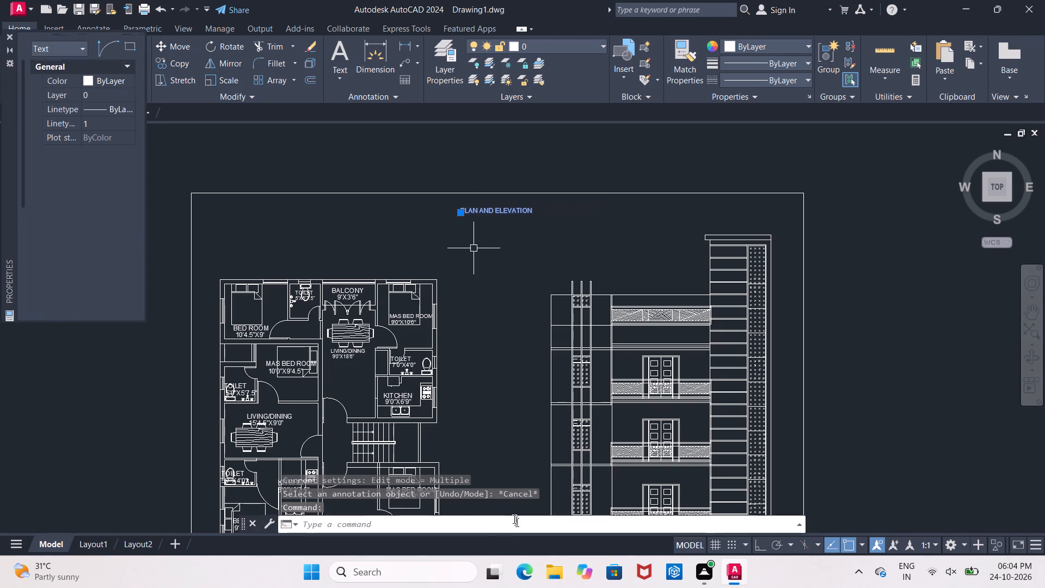
click(118, 313)
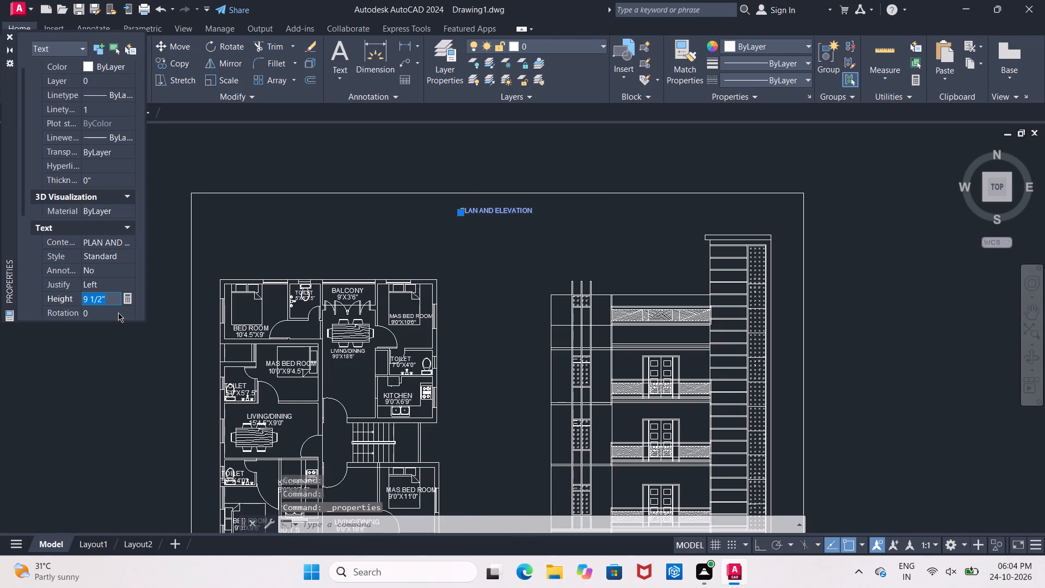
key(1)
key(apostrophe)
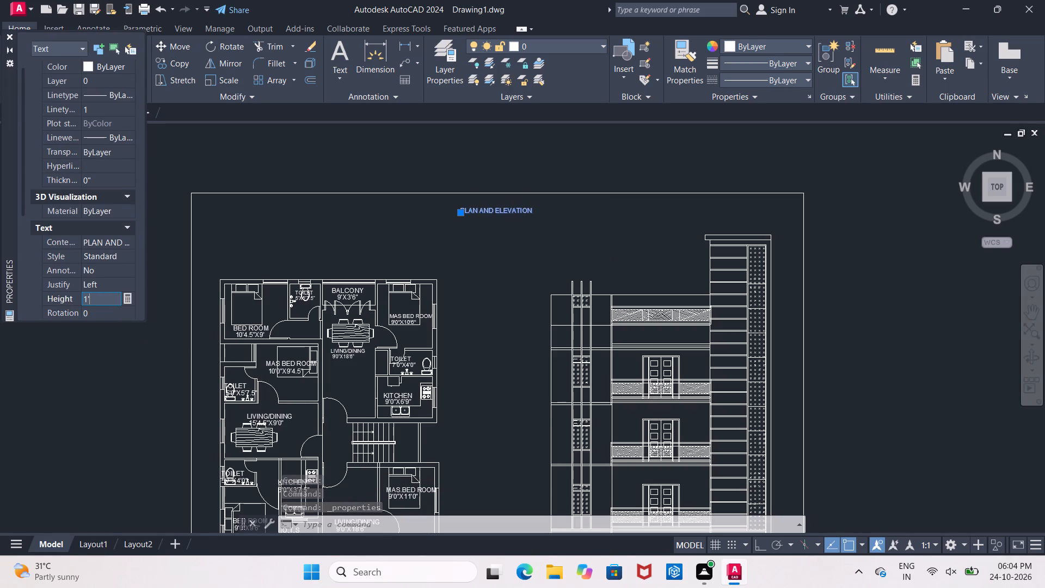
key(shift+quotedbl)
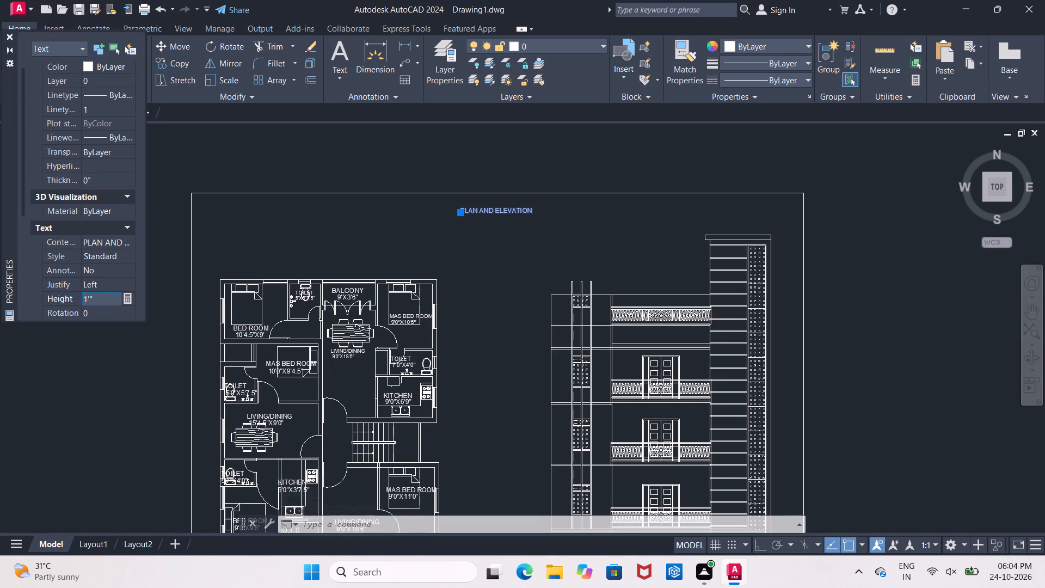
key(BackSpace)
text(5")
key(Return)
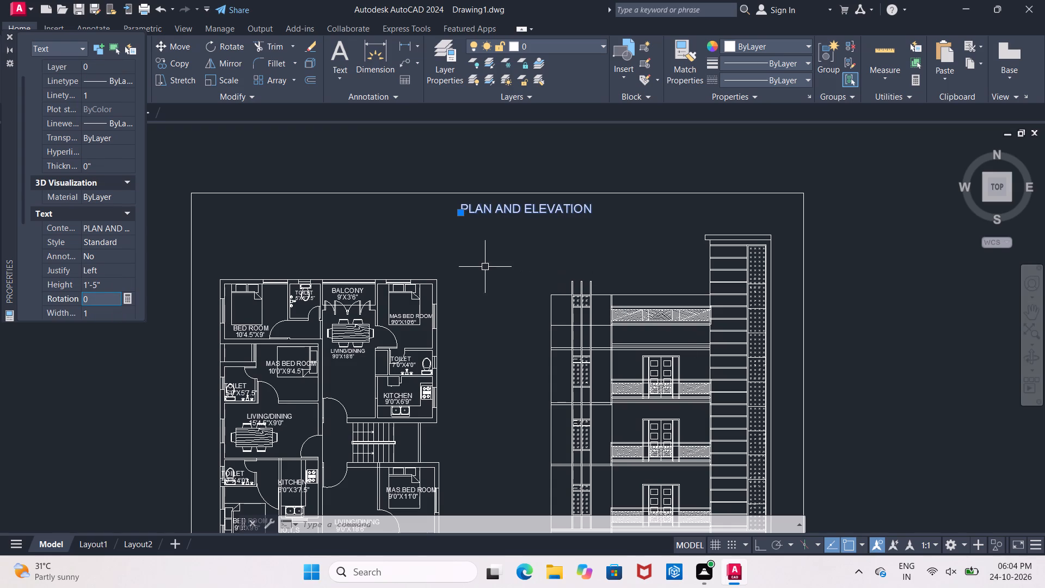
click(495, 265)
key(Escape)
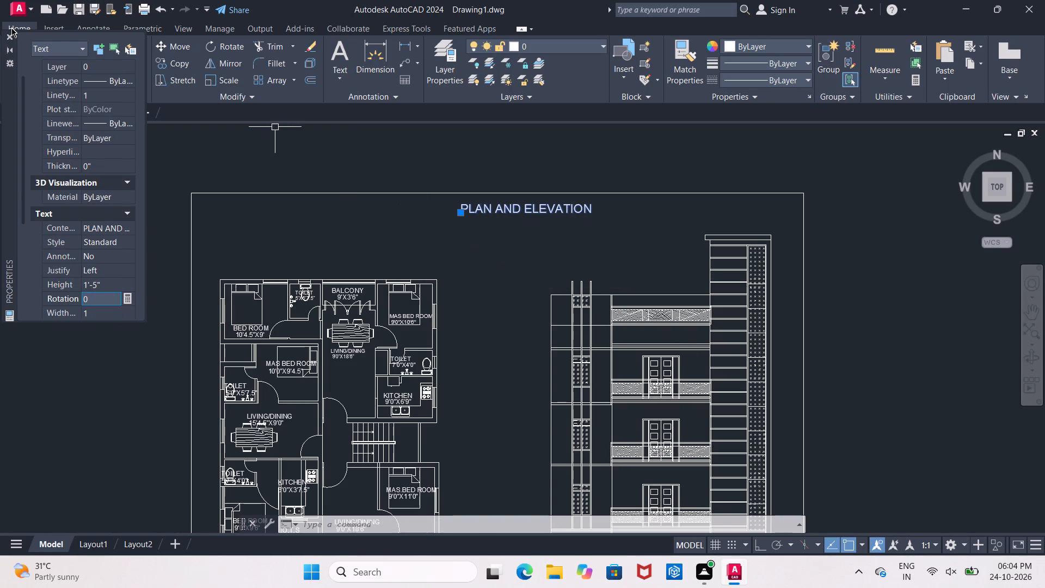
click(11, 32)
key(Escape)
Move the PLAN AND ELEVATION title slightly left so it sits centred beneath the frame's top edge.
scroll(519, 250, down, 1)
middle_drag(519, 250, 496, 242)
scroll(495, 242, up, 1)
click(512, 204)
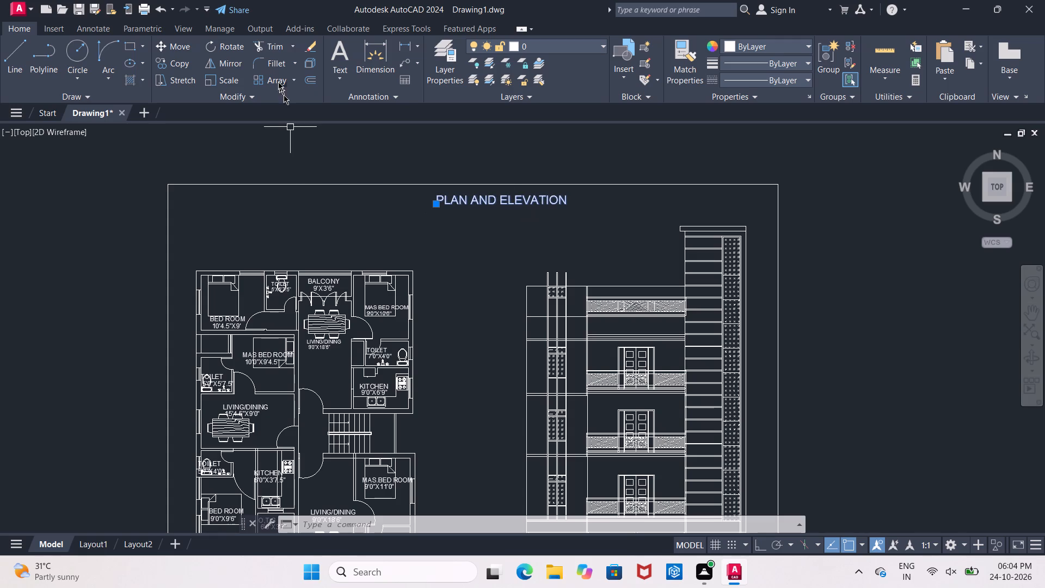
click(182, 42)
scroll(477, 310, down, 2)
middle_drag(473, 294, 472, 266)
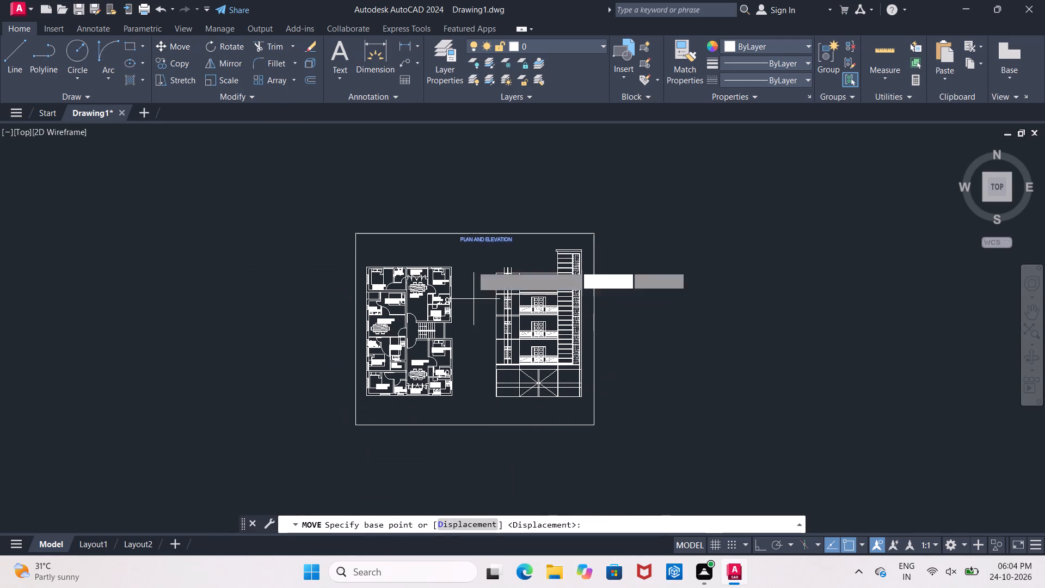
click(488, 253)
click(477, 254)
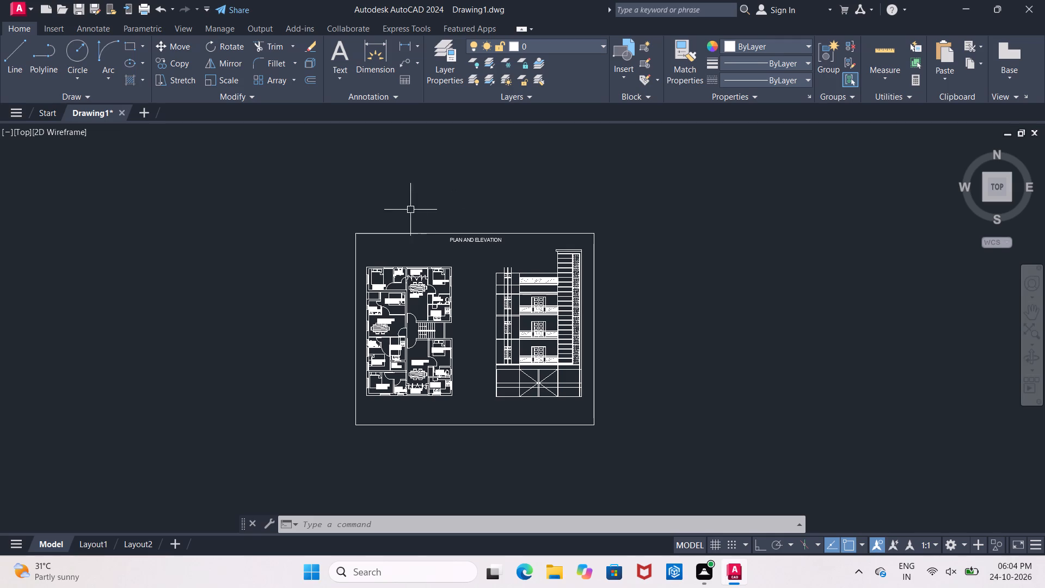
Save the drawing as Drawing1 LOG ON in the Desktop's mallikarjun folder, as an AutoCAD 2018 drawing.
click(9, 6)
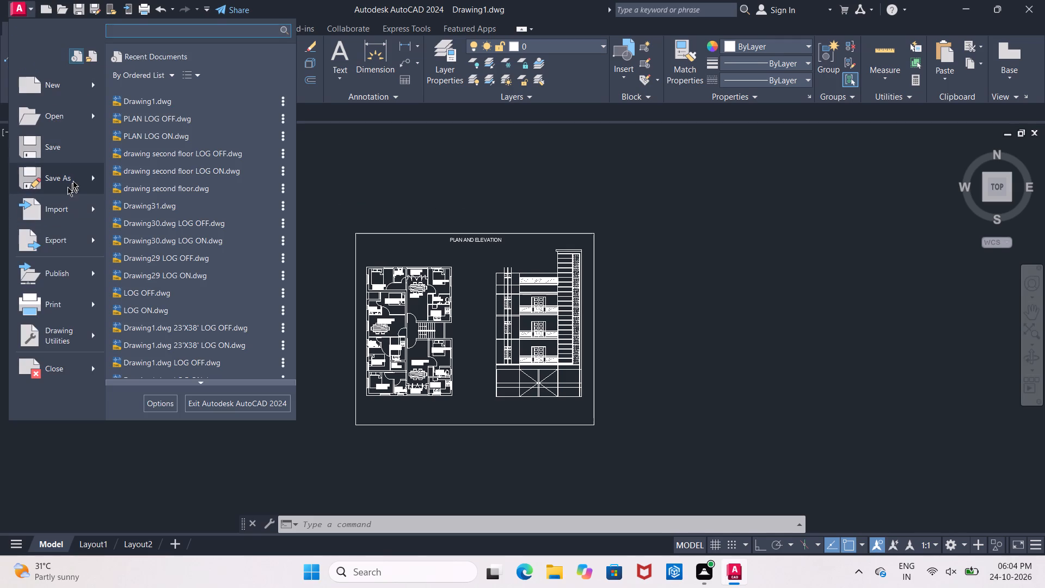
click(183, 108)
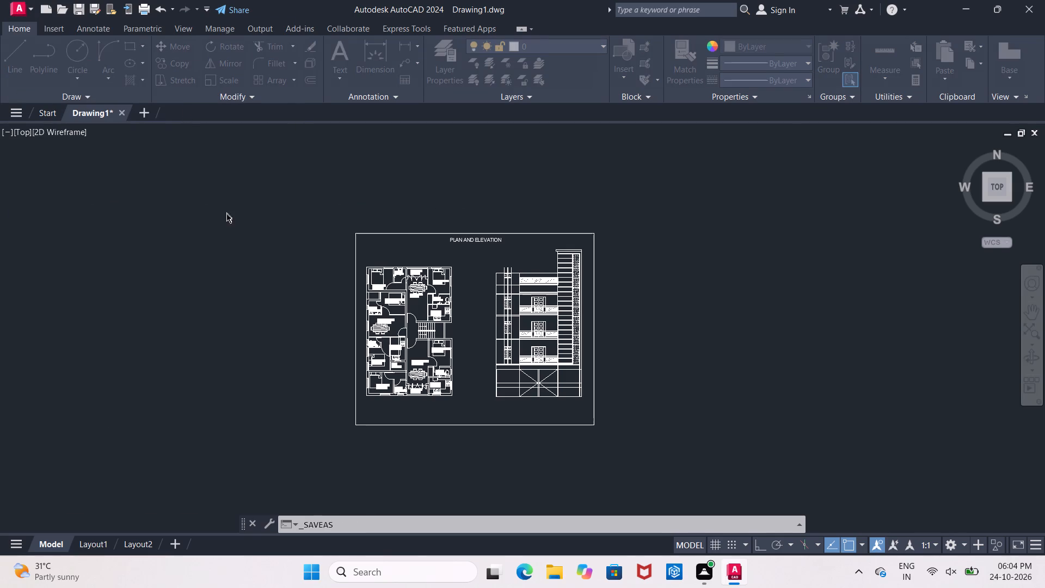
double_click(373, 236)
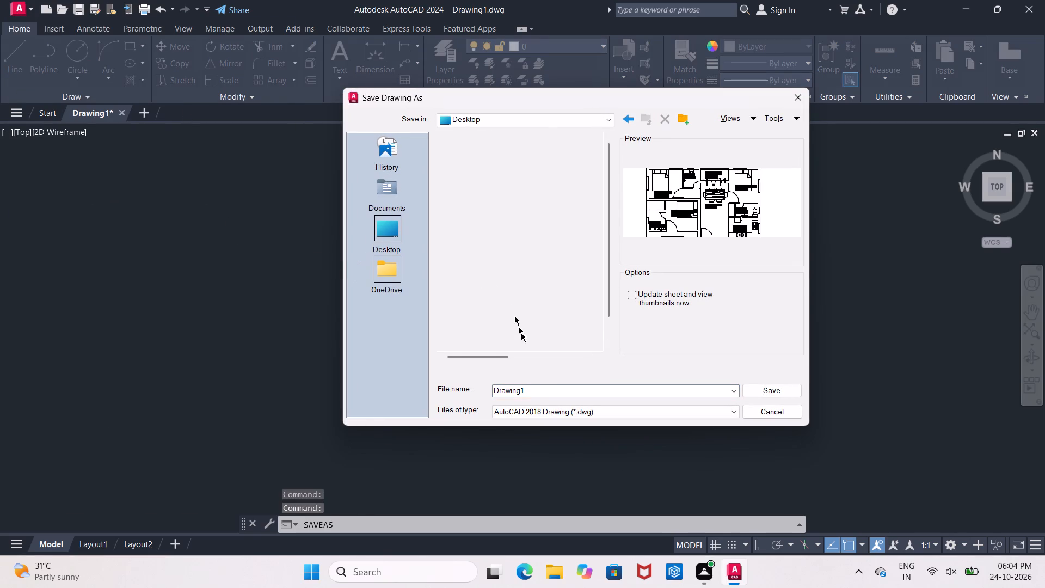
click(540, 394)
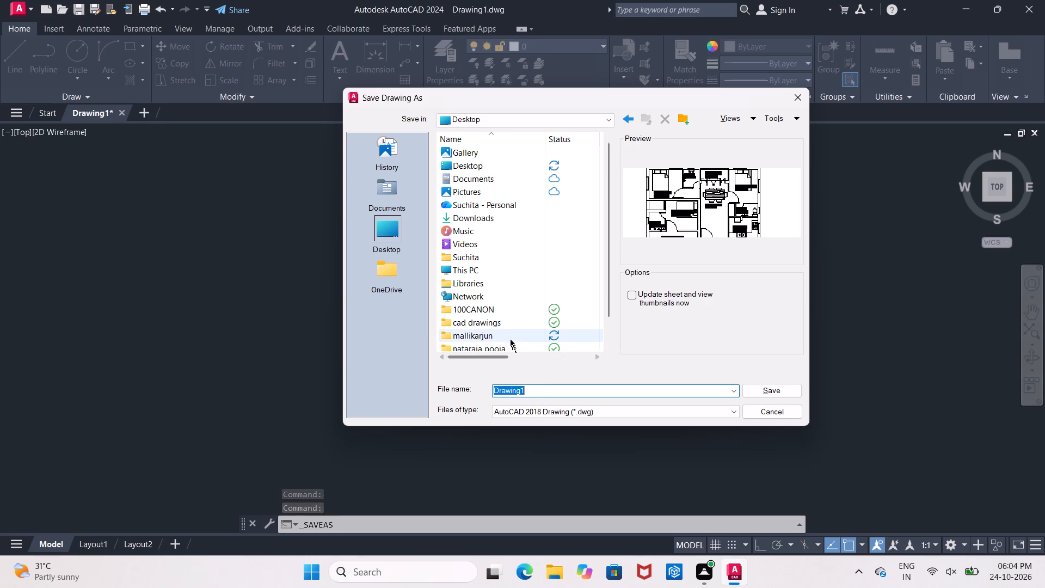
double_click(508, 335)
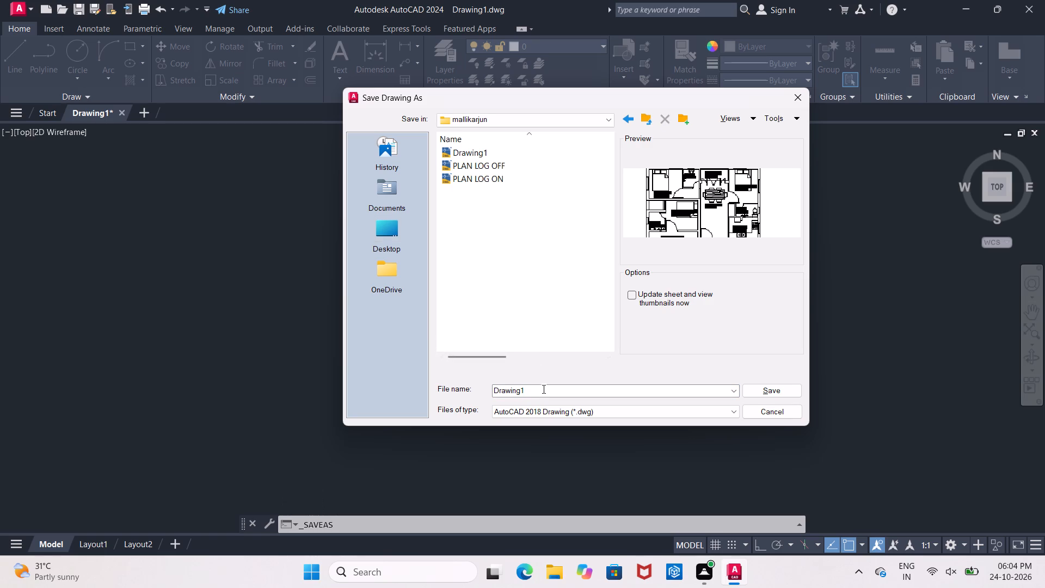
click(544, 390)
click(544, 390)
click(542, 390)
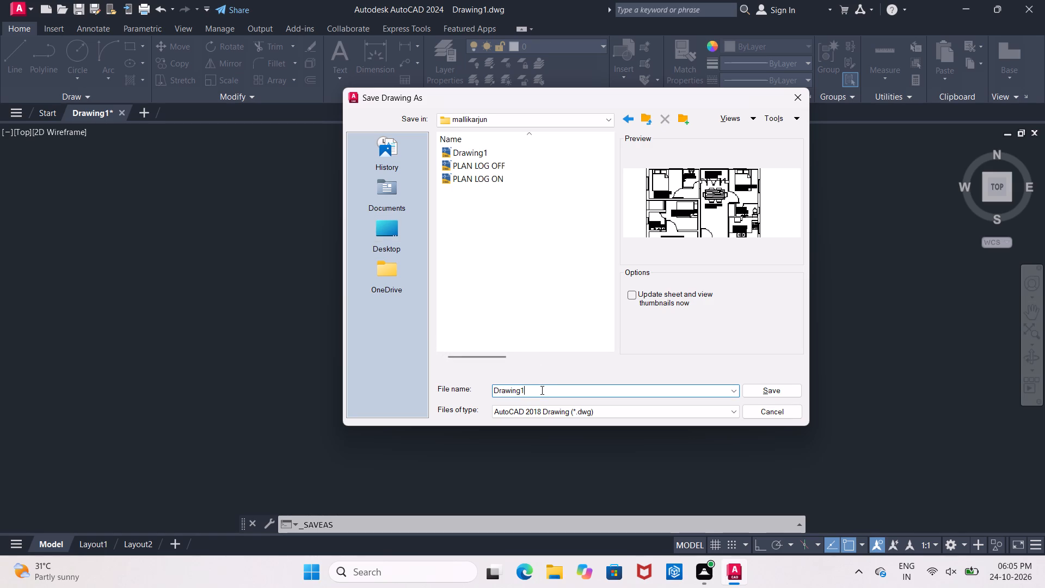
key(space)
text(LOG ON)
click(778, 385)
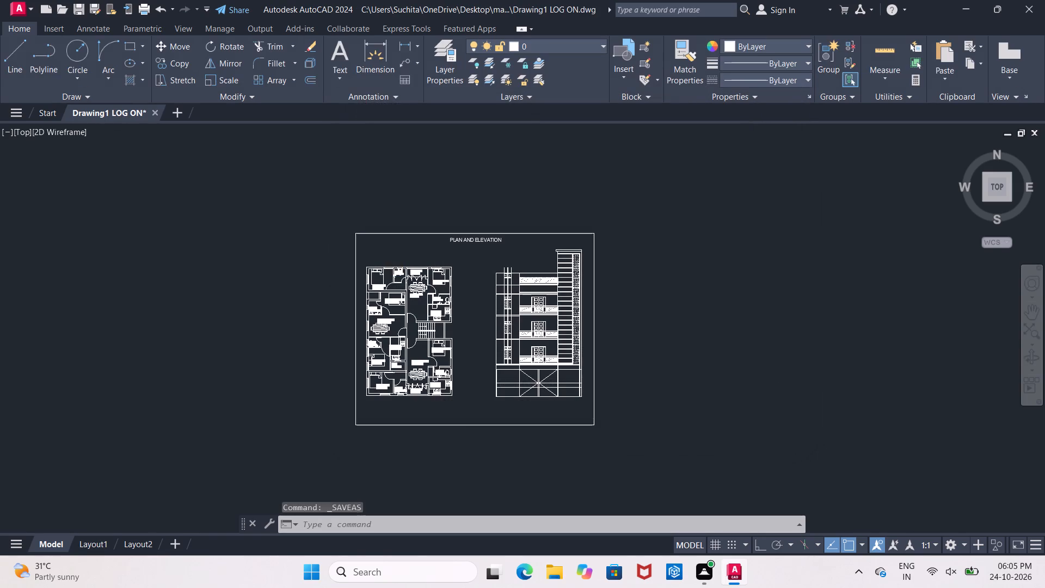
Turn off command logging with LOGFILEOFF.
text(LO)
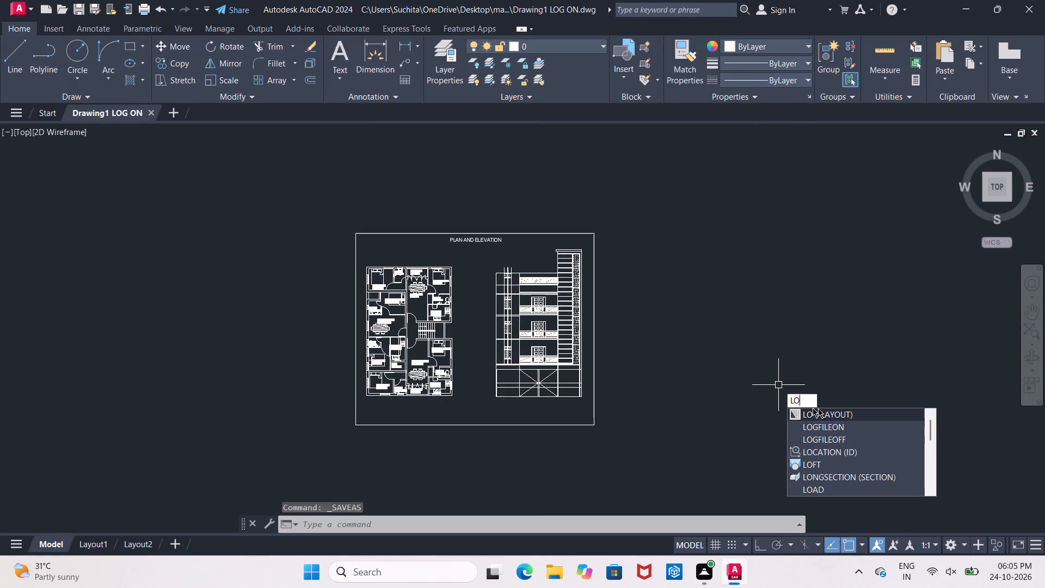
click(832, 441)
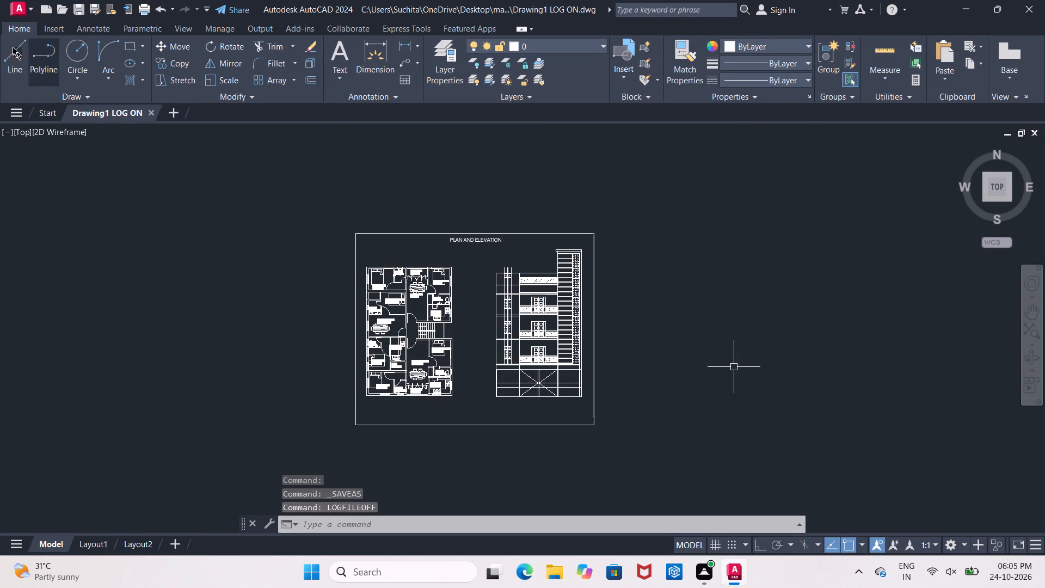
Save another copy of the drawing as Drawing1 LOG OFF in the same mallikarjun folder.
click(18, 16)
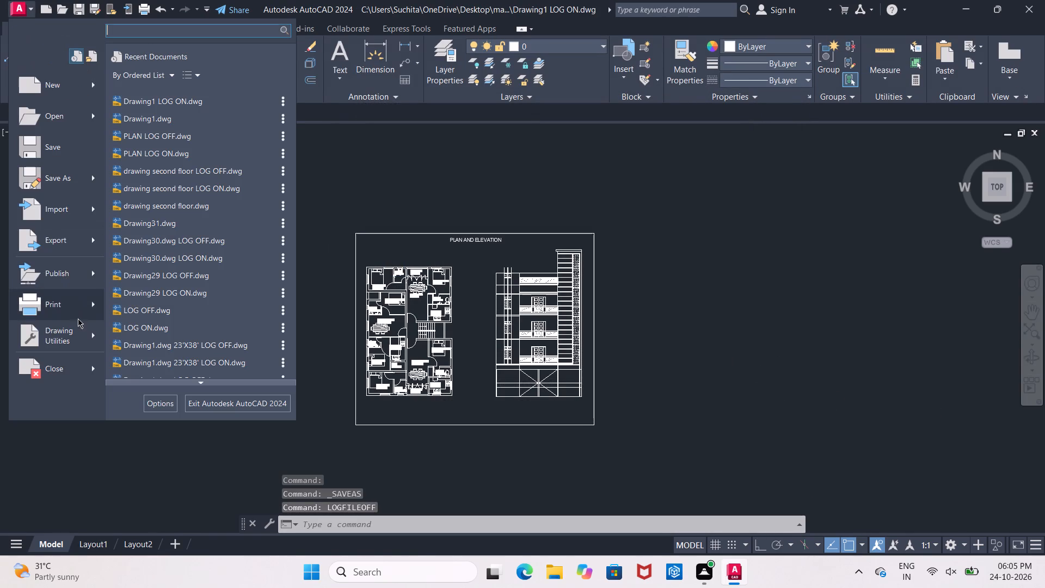
click(160, 102)
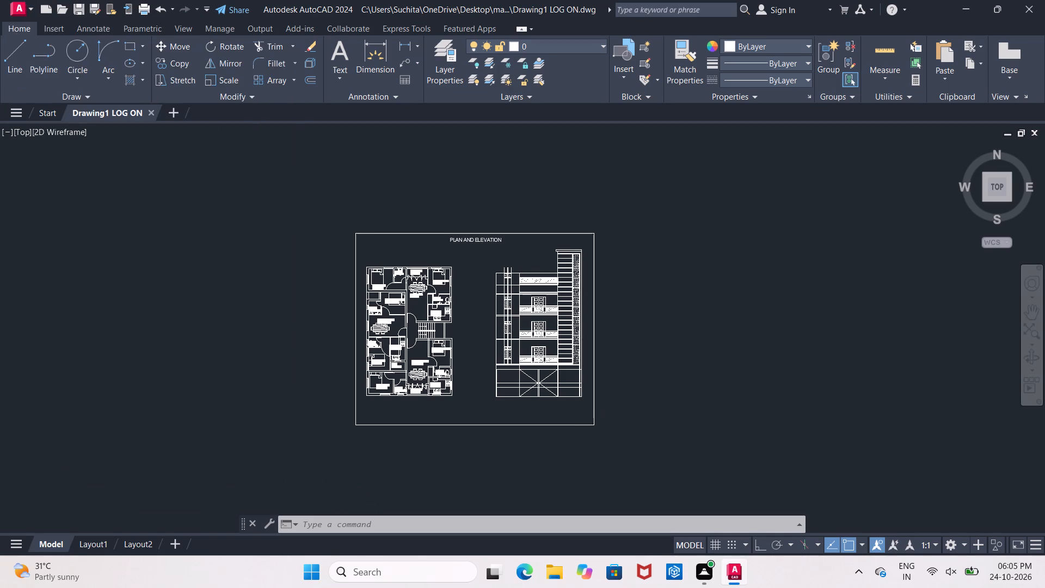
click(601, 393)
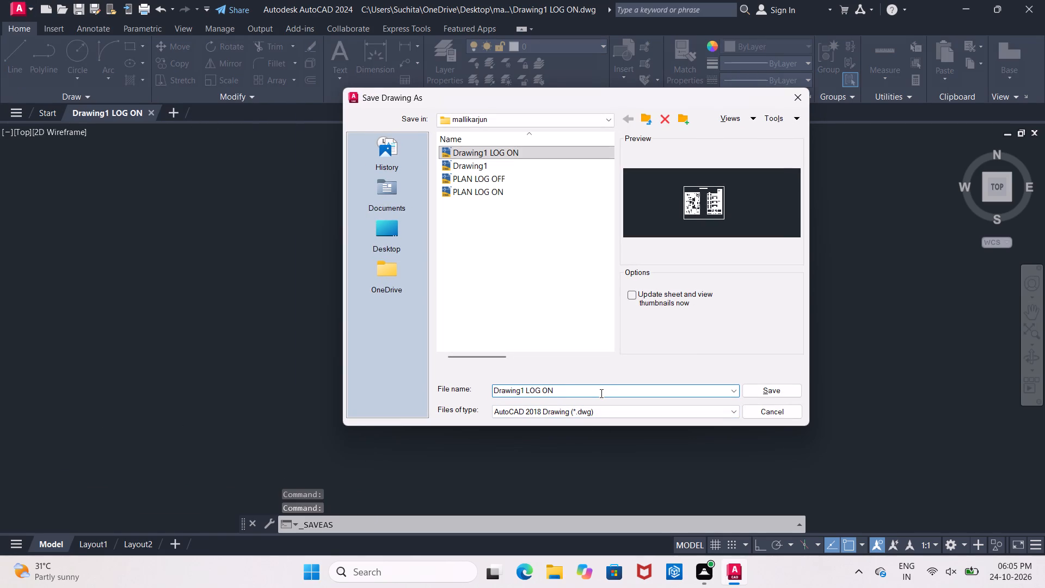
key(BackSpace)
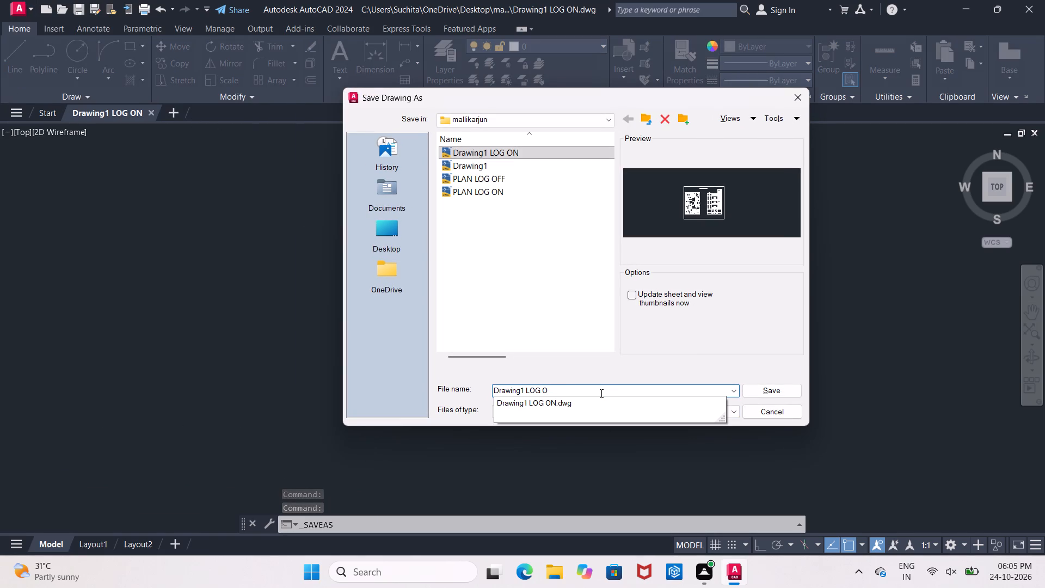
text(FF)
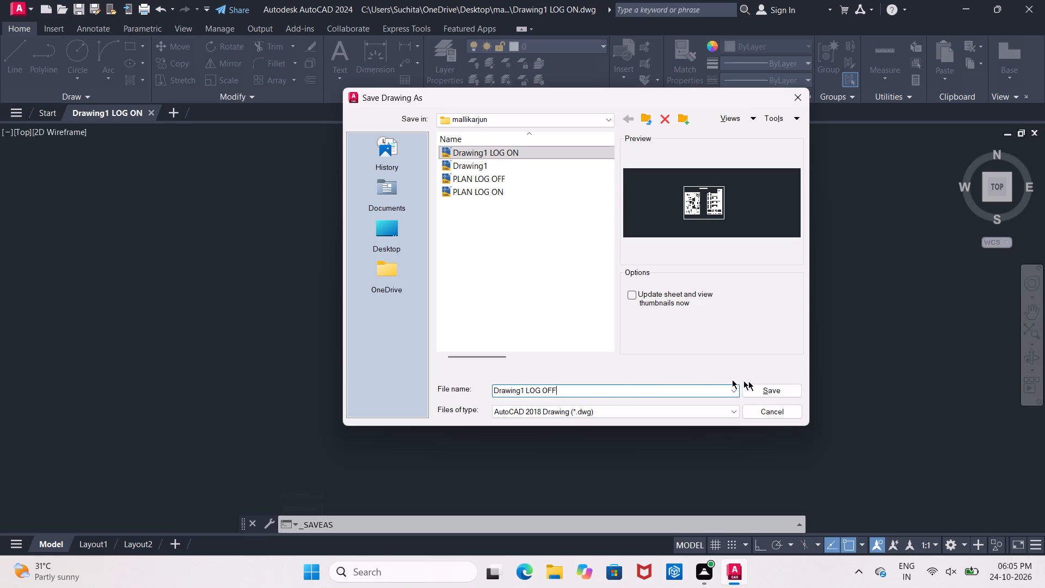
click(761, 387)
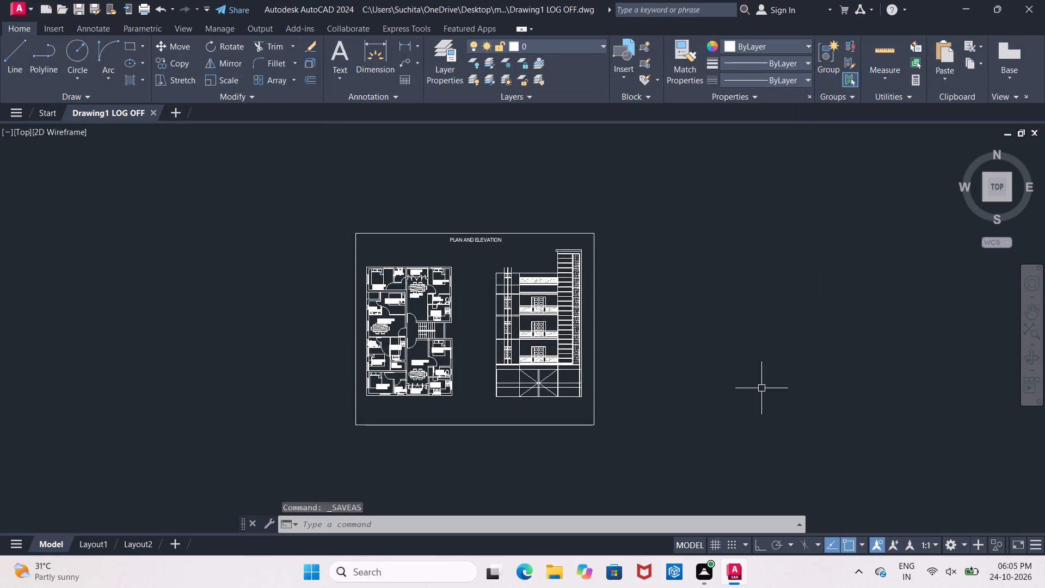
Set up a centred plot with DWG To PDF.pc3 on ISO A3 (297.00 x 420.00 MM) paper, windowed to the sheet's outer frame.
key(ctrl+p)
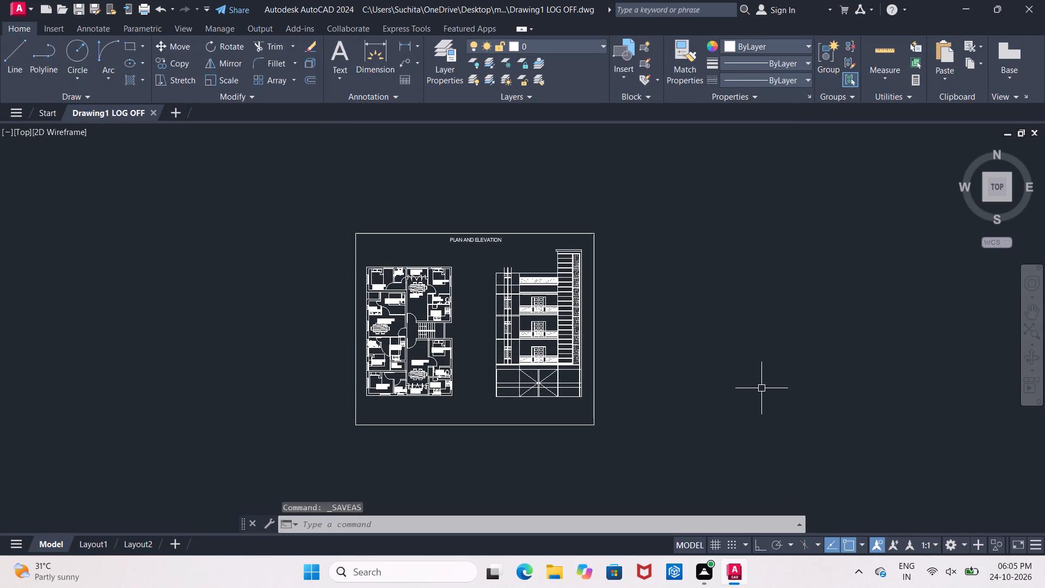
click(488, 190)
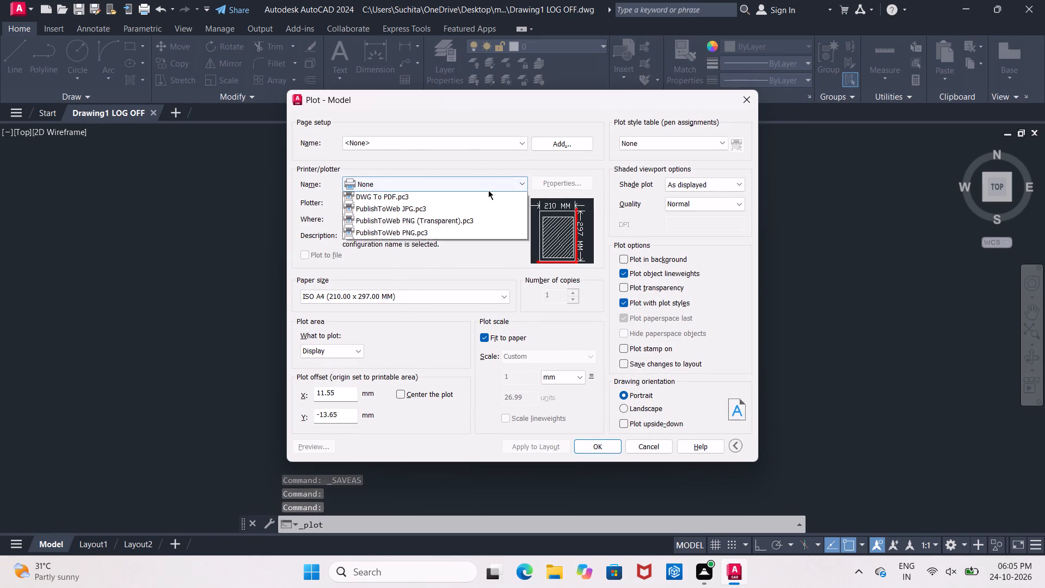
click(466, 316)
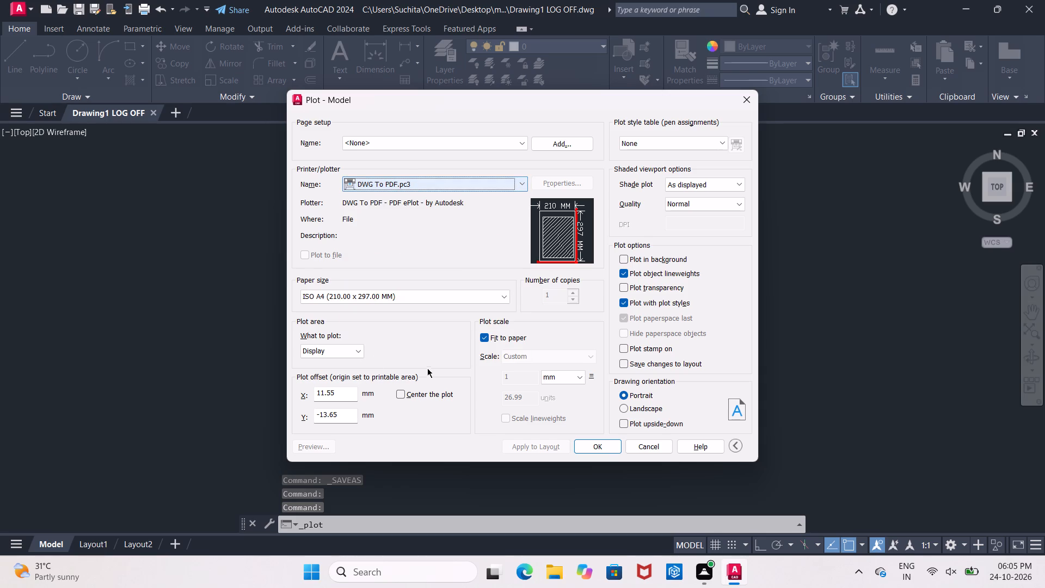
click(403, 394)
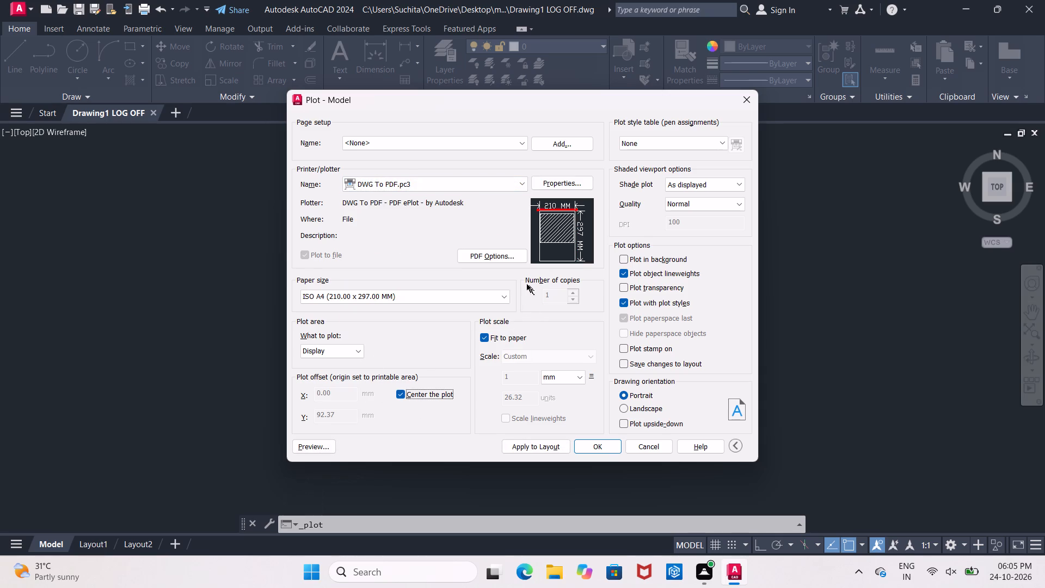
click(503, 297)
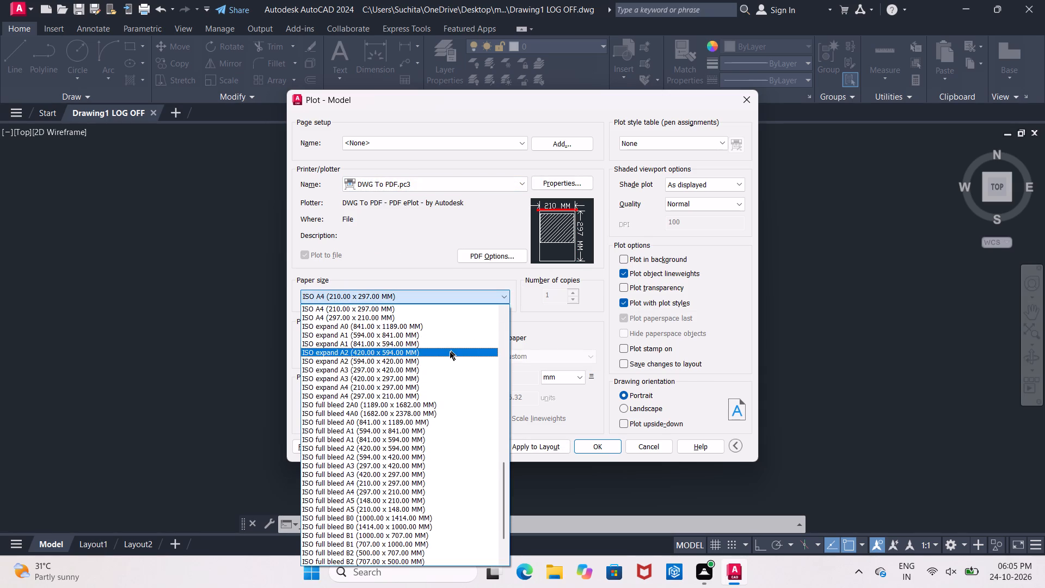
scroll(446, 332, up, 1)
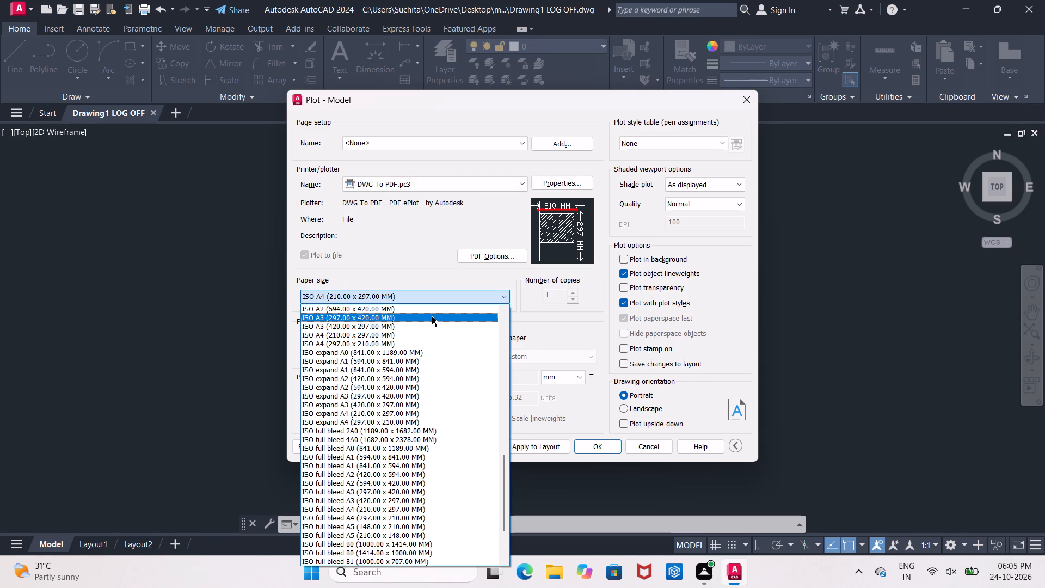
click(432, 315)
click(356, 351)
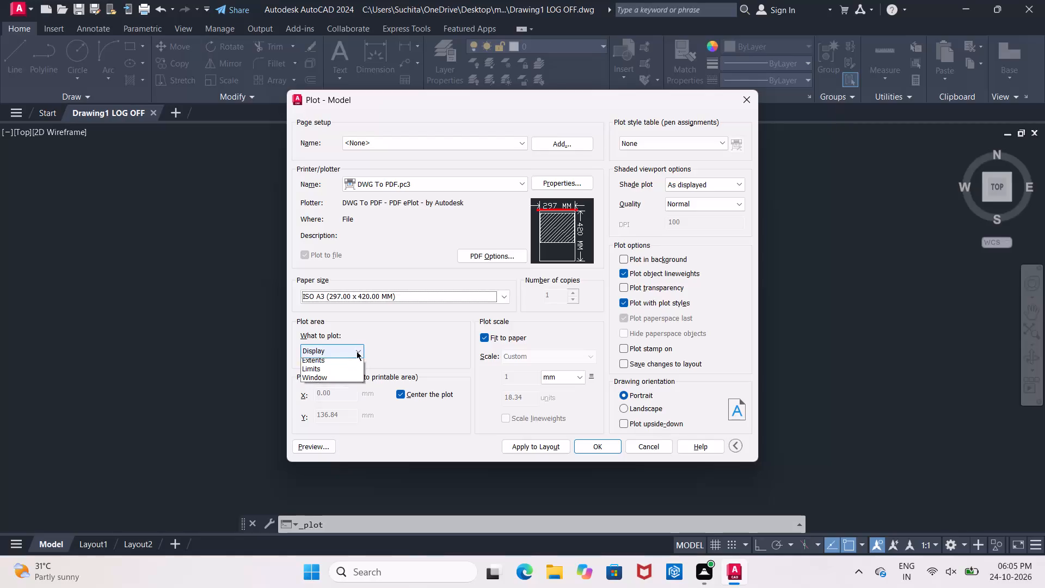
click(357, 388)
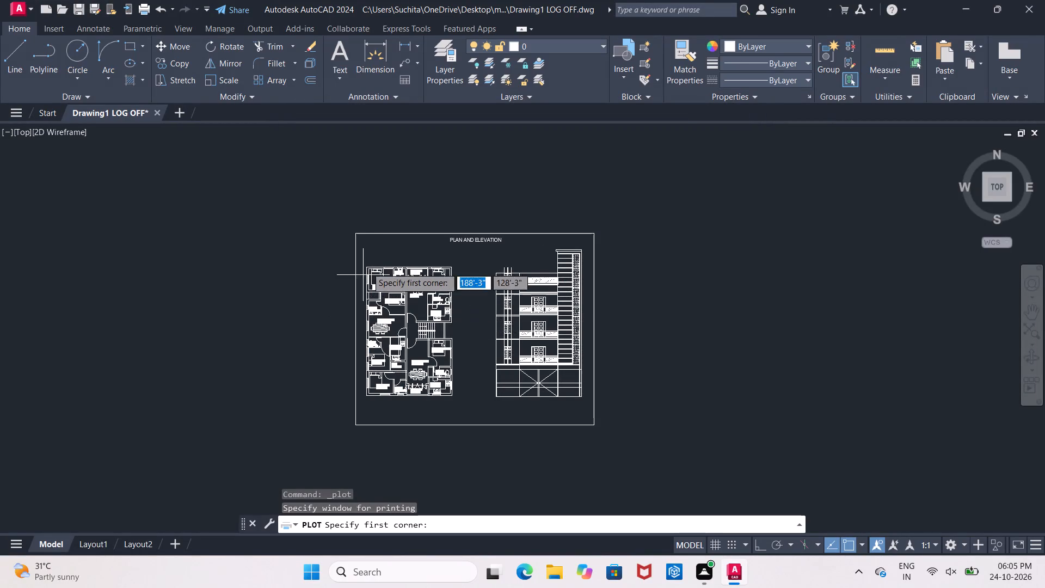
click(356, 235)
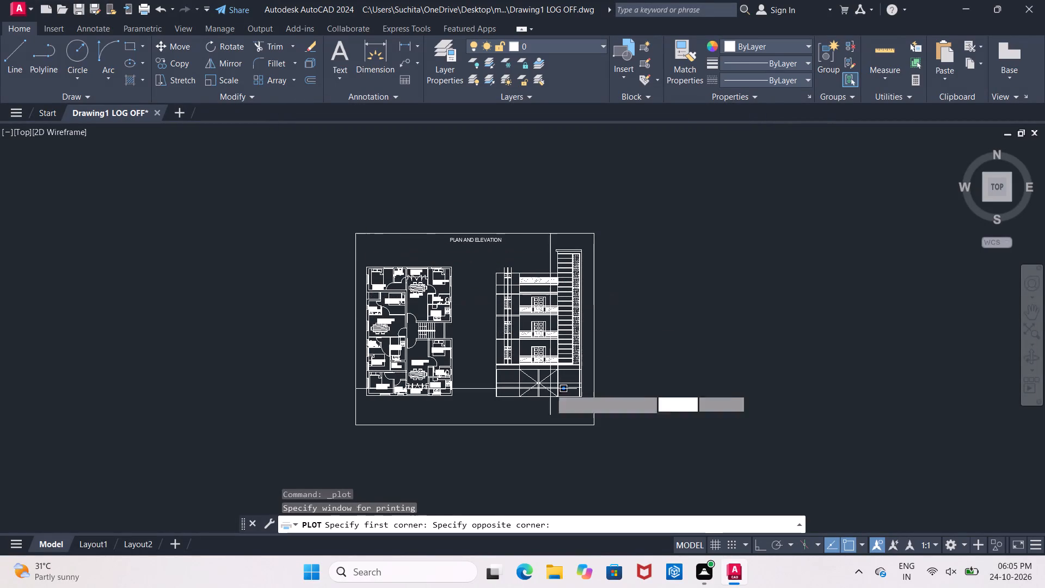
click(595, 422)
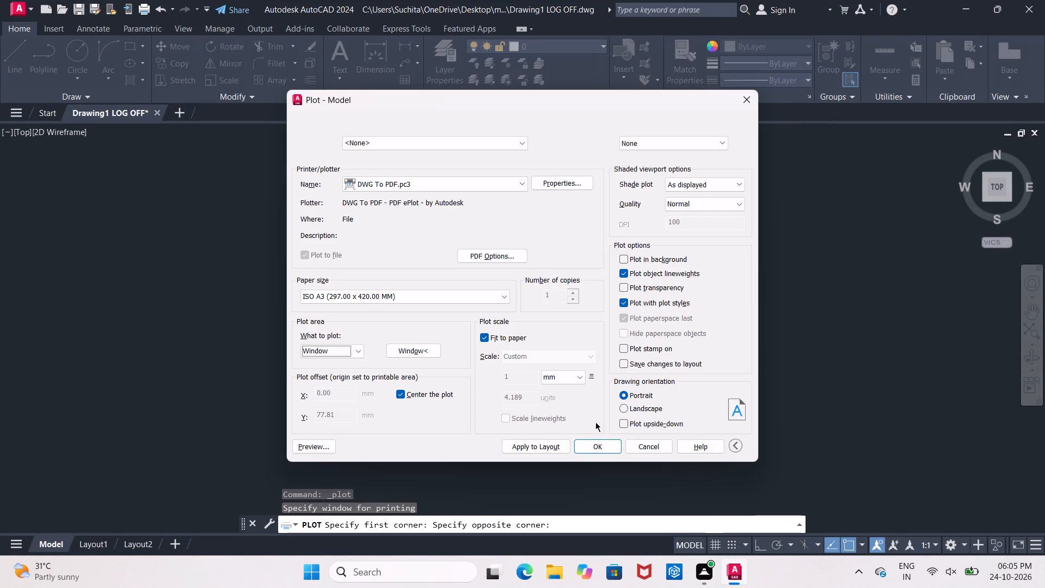
Plot the sheet to a PDF named Drawing1 -Model.pdf in the Desktop's mallikarjun folder.
click(580, 443)
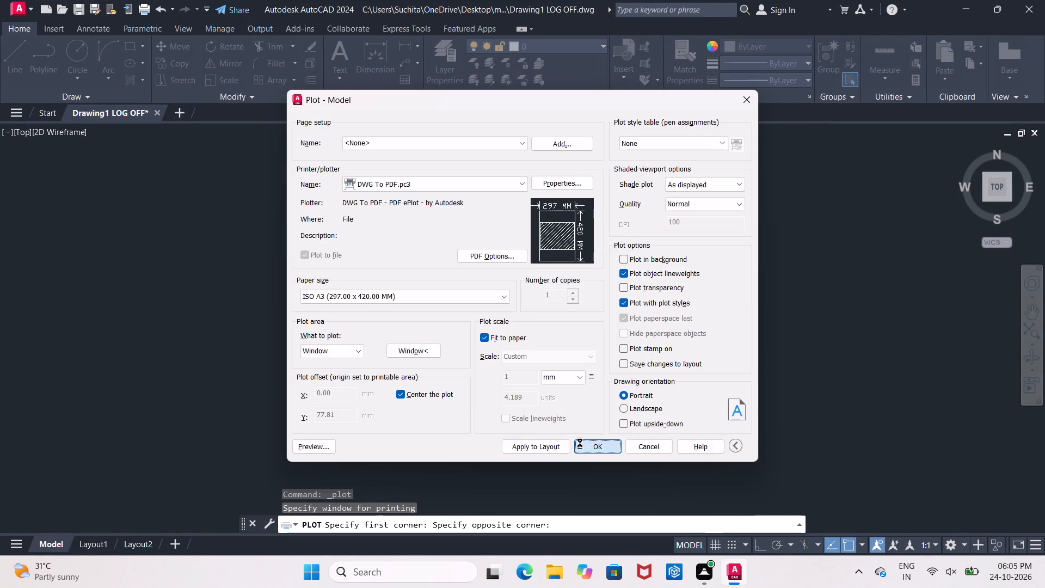
double_click(332, 255)
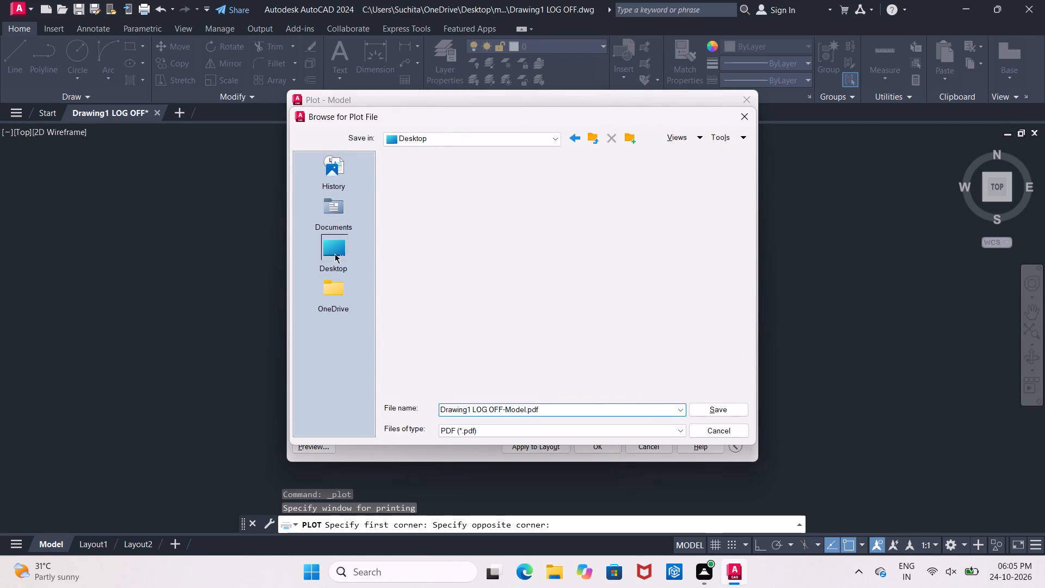
click(503, 410)
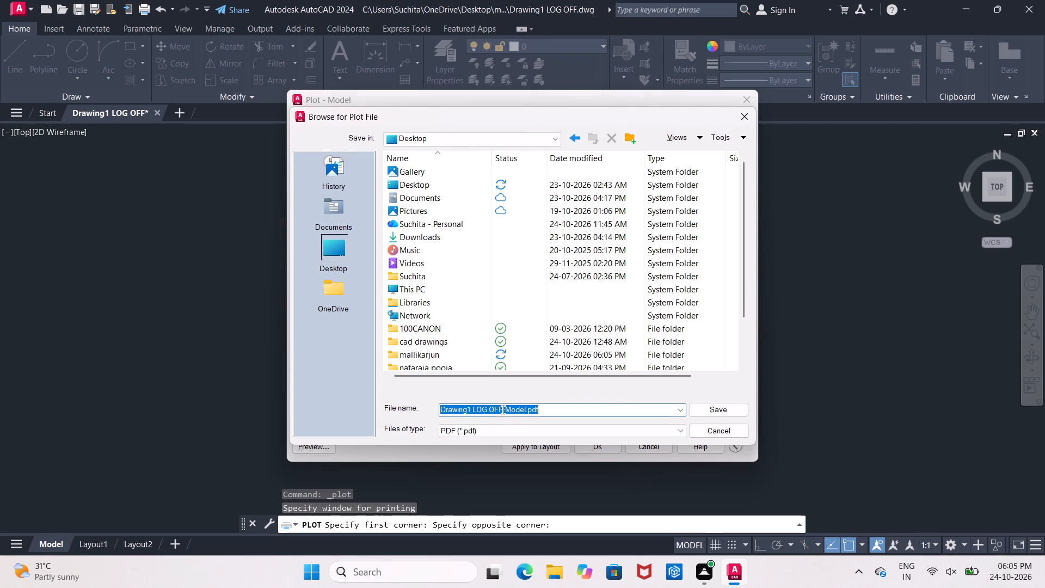
click(502, 409)
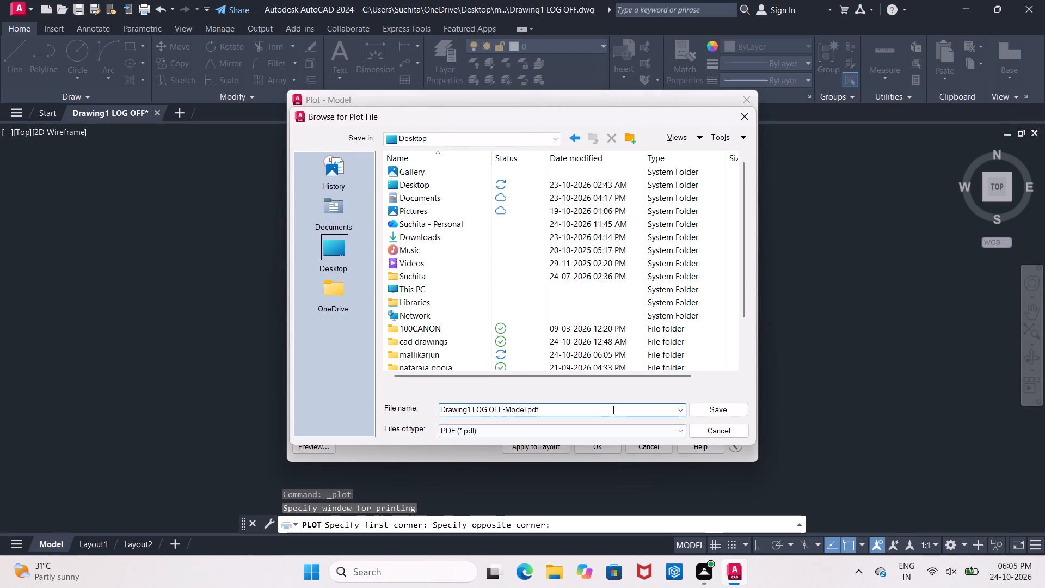
key(BackSpace)
key(BackSpace)
key(BackSpace)
key(BackSpace)
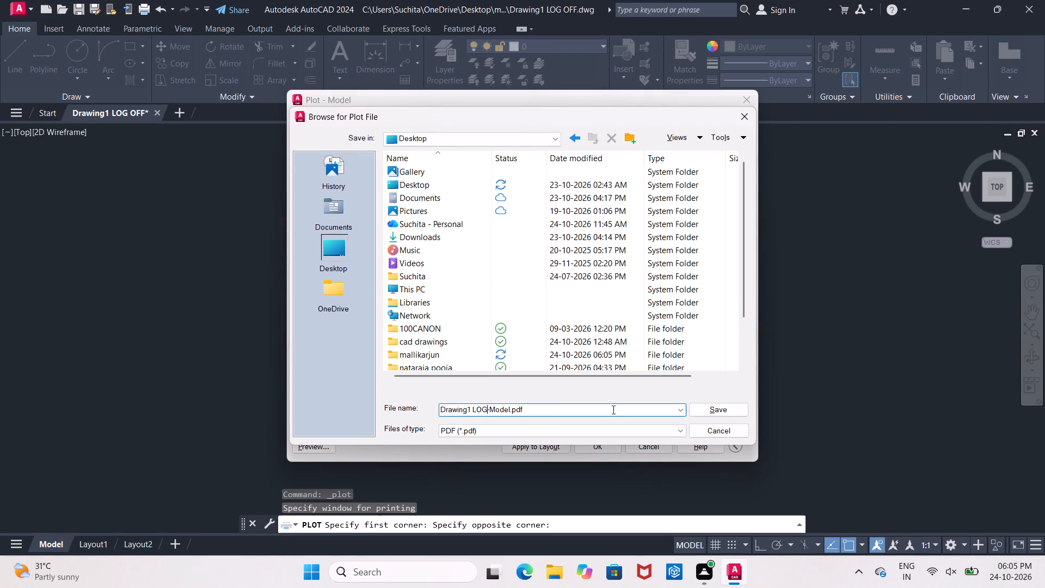
key(BackSpace)
key(BackSpace)
key(BackSpace)
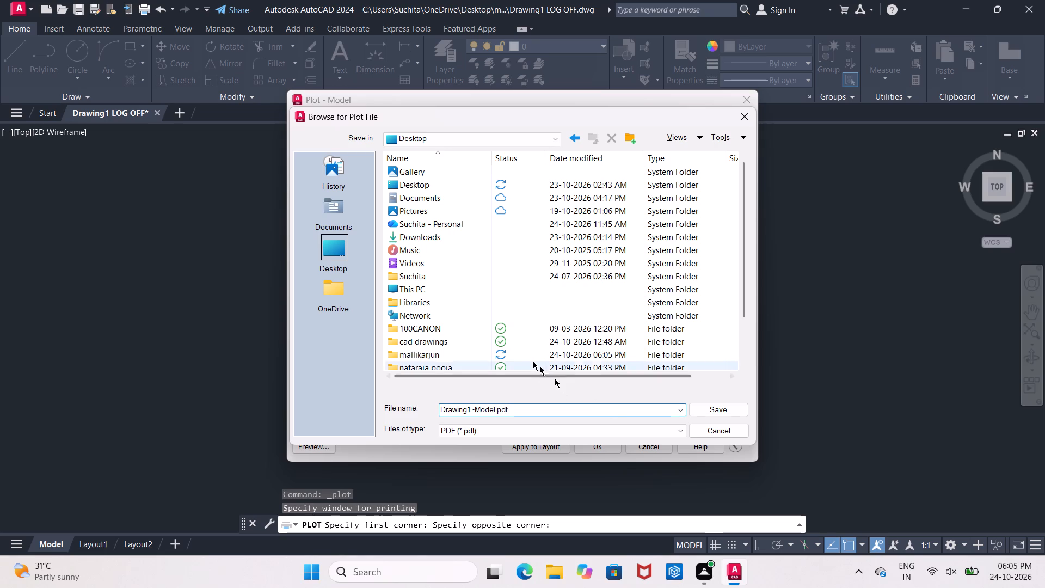
double_click(532, 360)
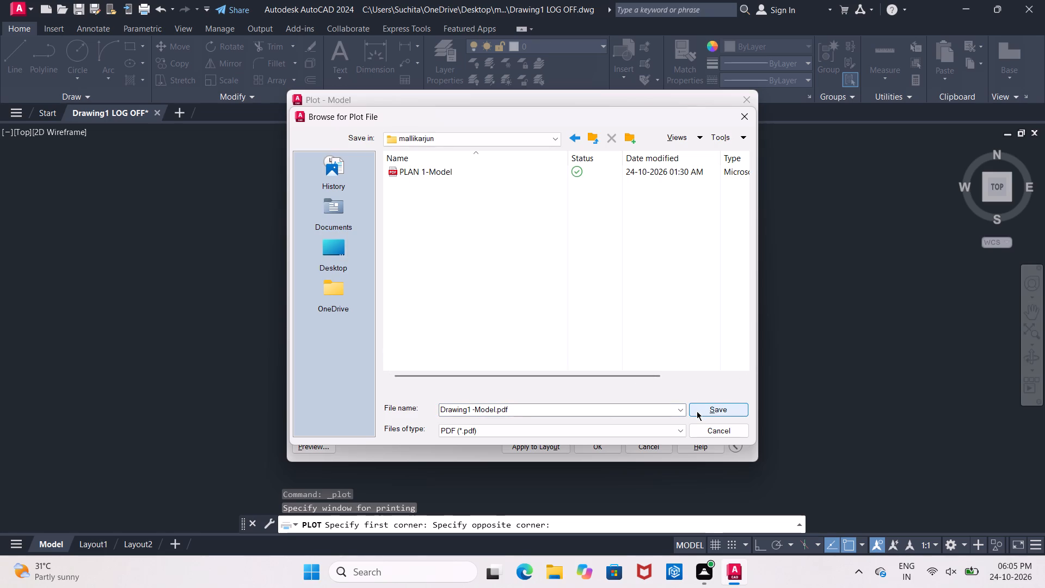
click(697, 411)
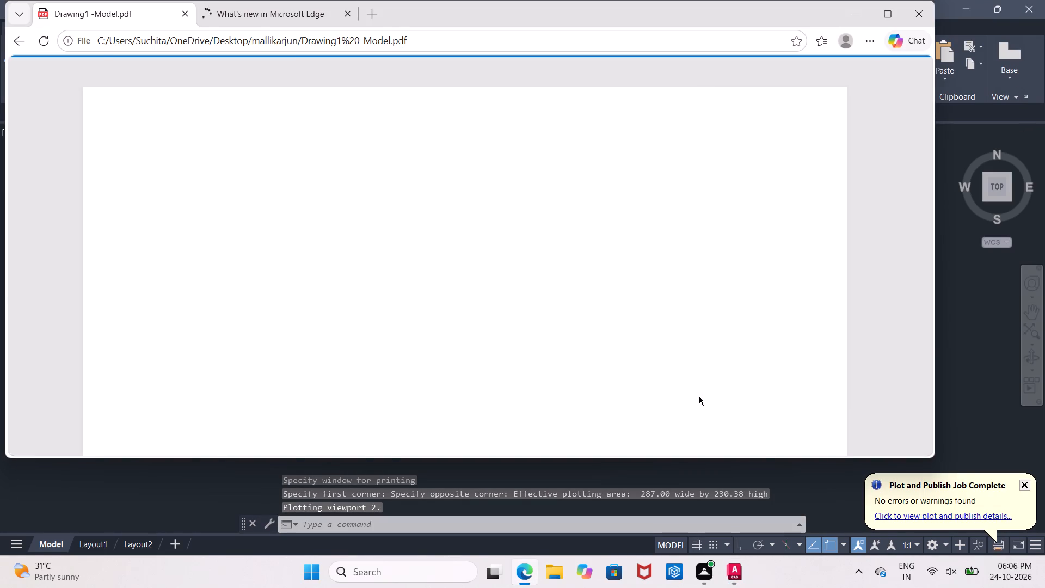
Review the plotted PDF from the title down to the bottom of the frame, and close the browser window.
scroll(675, 354, down, 3)
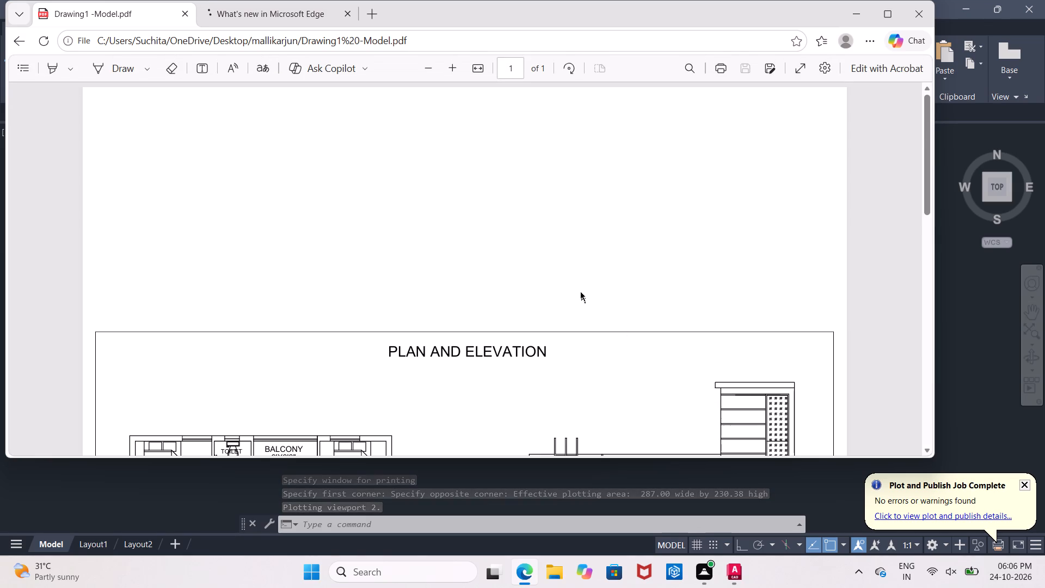
scroll(580, 291, down, 5)
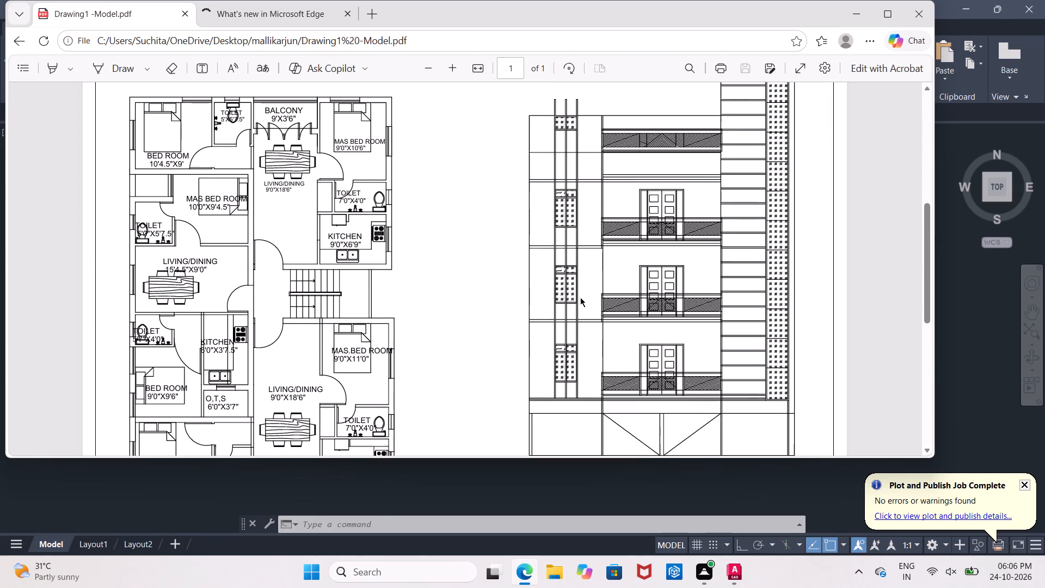
scroll(580, 297, down, 2)
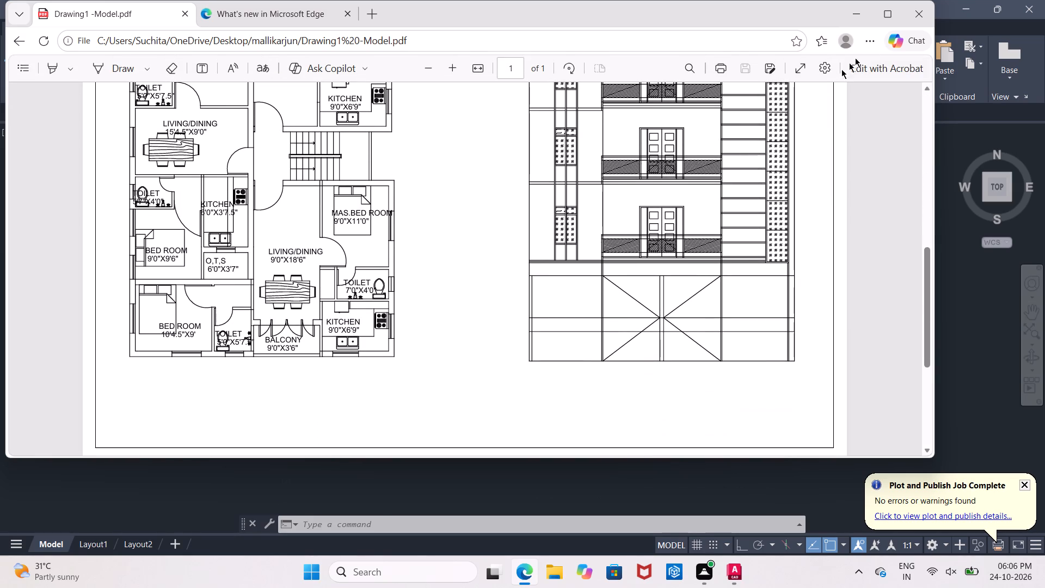
click(914, 15)
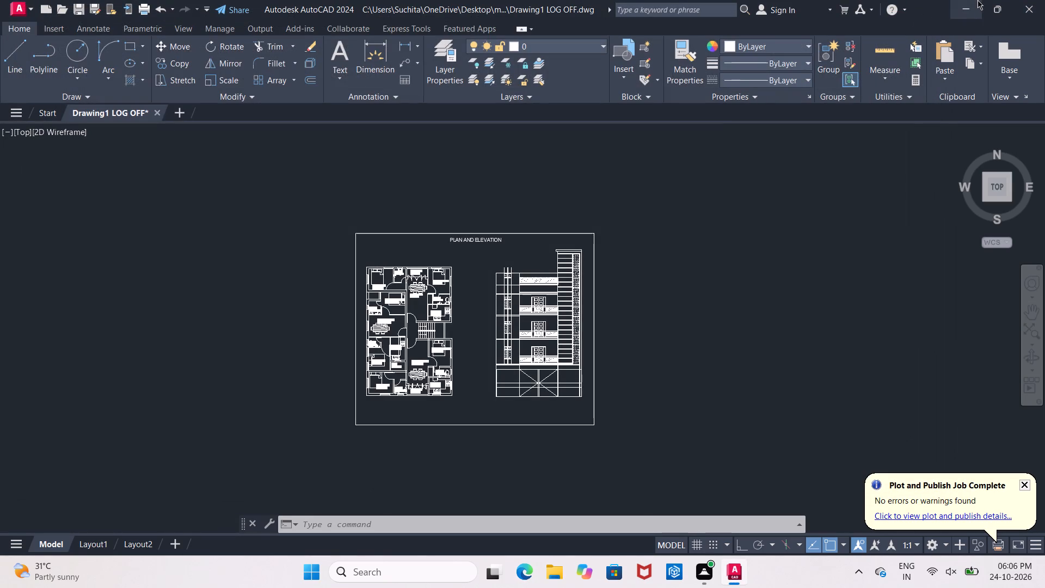